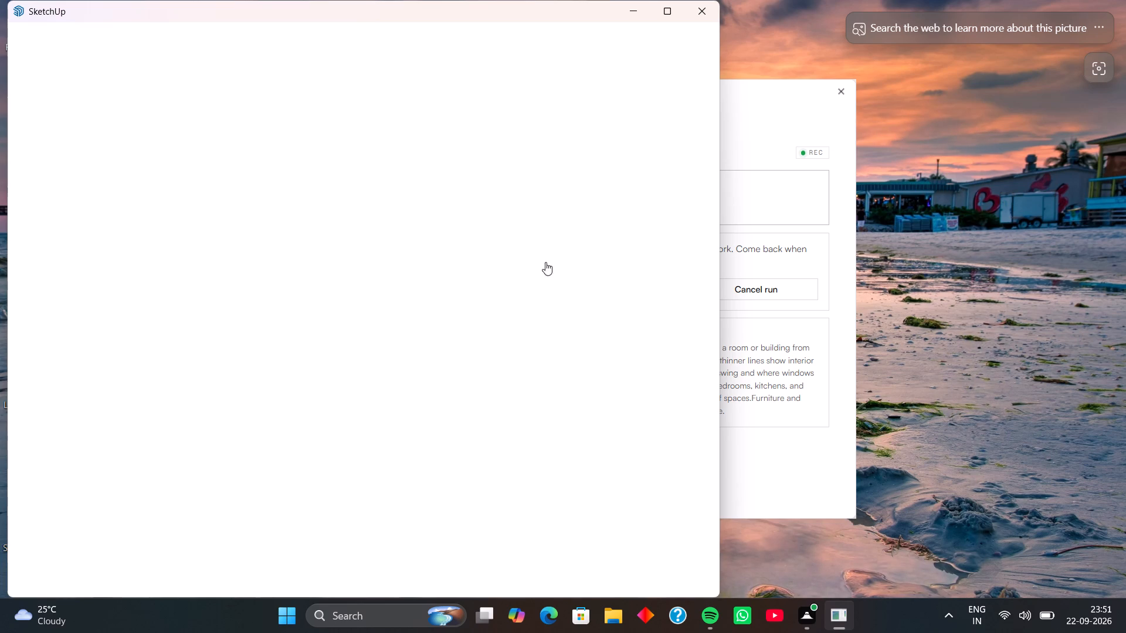
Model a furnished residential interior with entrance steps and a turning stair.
Switch to File Explorer and look through the Downloads folder for a floor plan drawing.
click(612, 614)
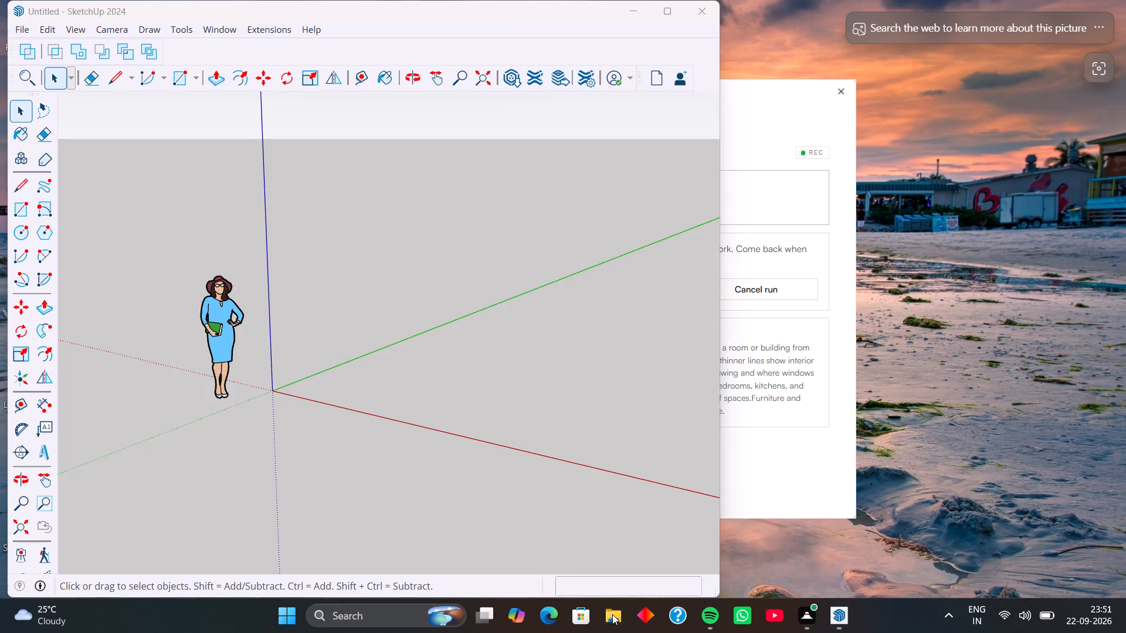
click(605, 216)
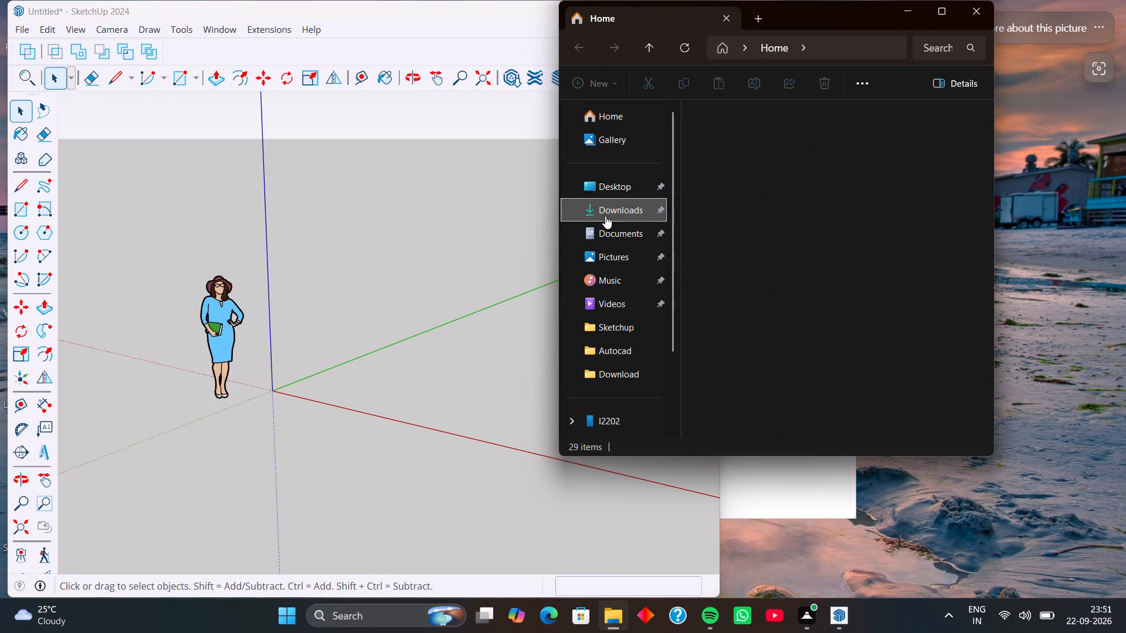
scroll(730, 280, down, 4)
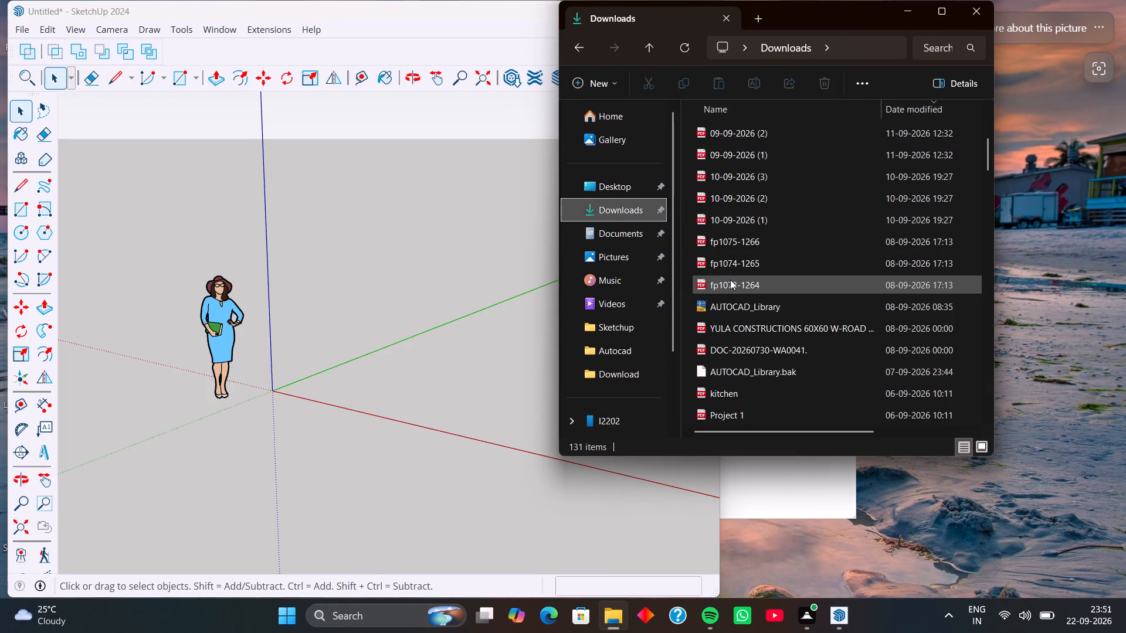
scroll(730, 280, down, 3)
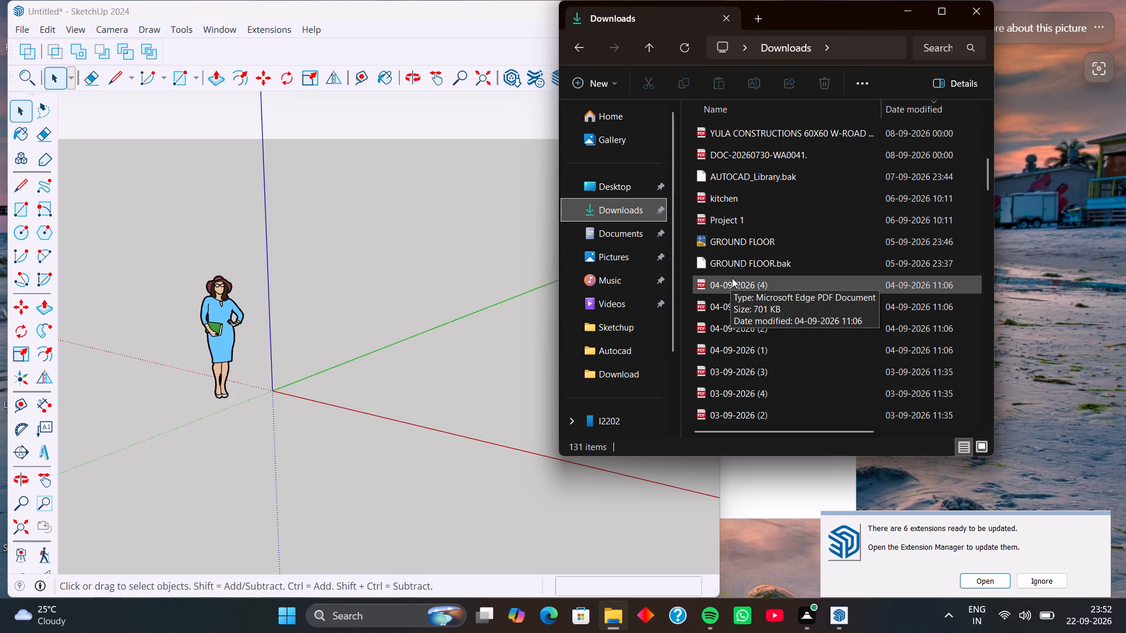
scroll(732, 278, down, 3)
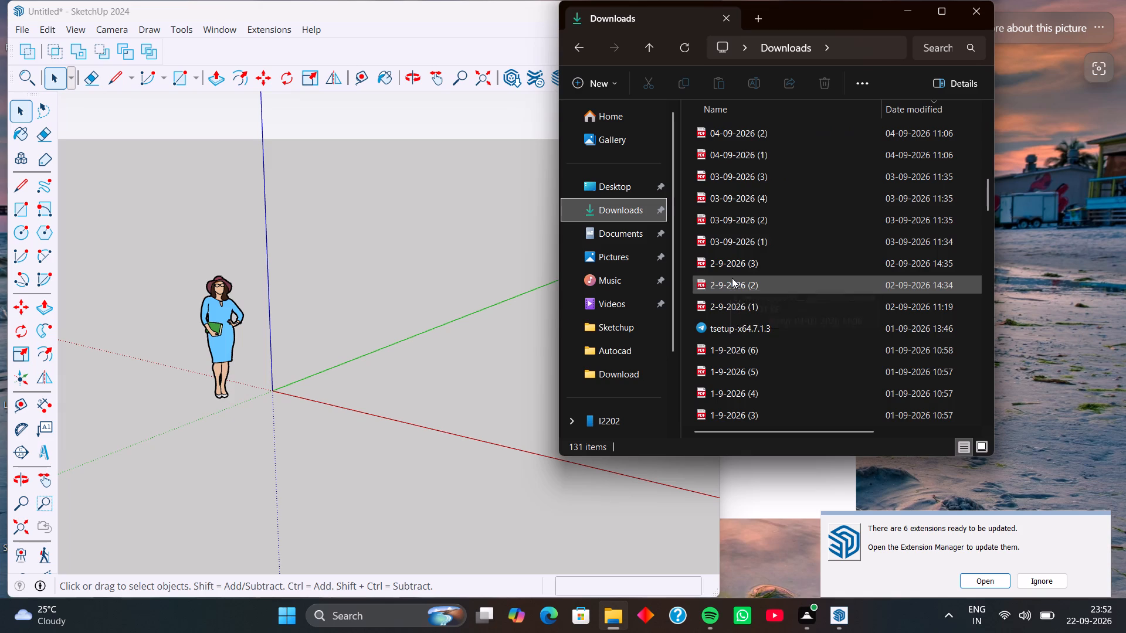
scroll(733, 279, down, 4)
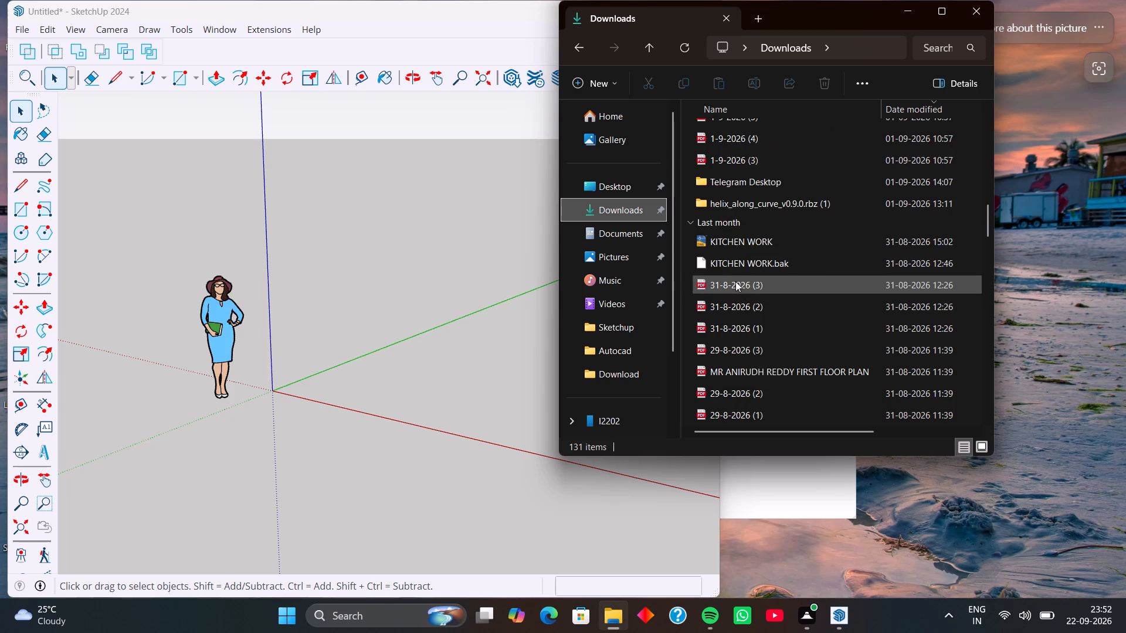
scroll(736, 285, down, 2)
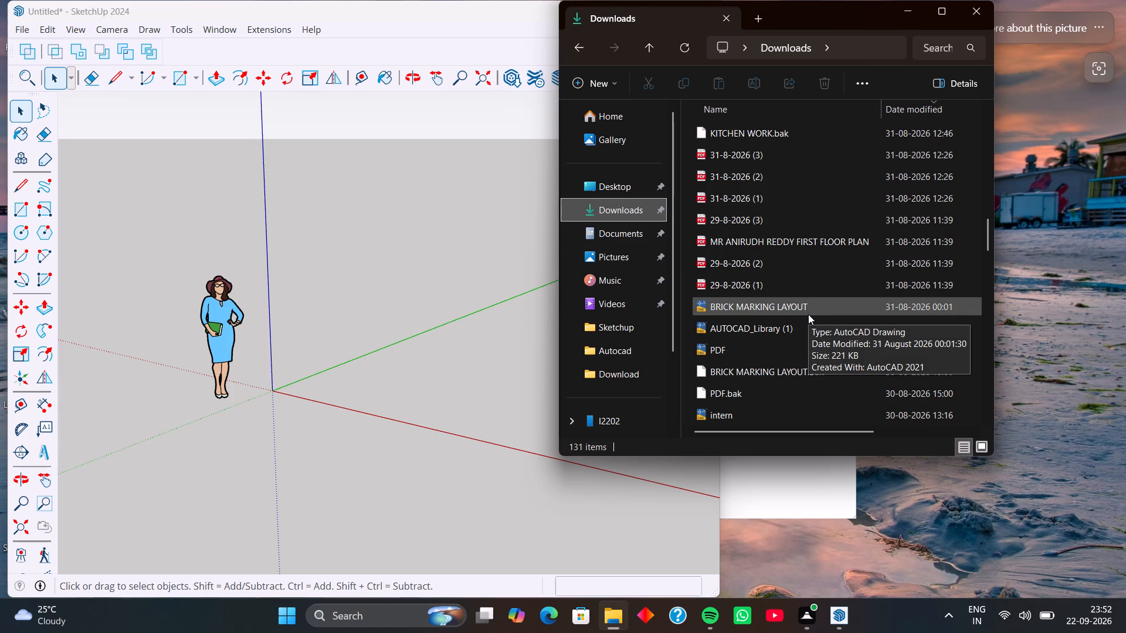
scroll(808, 314, down, 2)
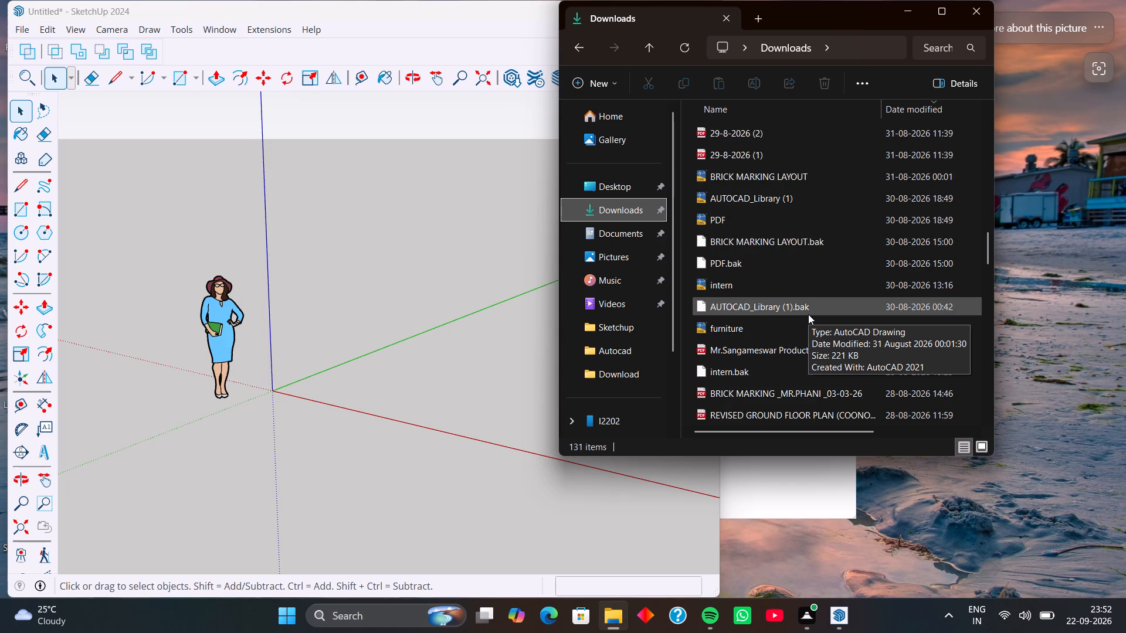
scroll(808, 314, down, 1)
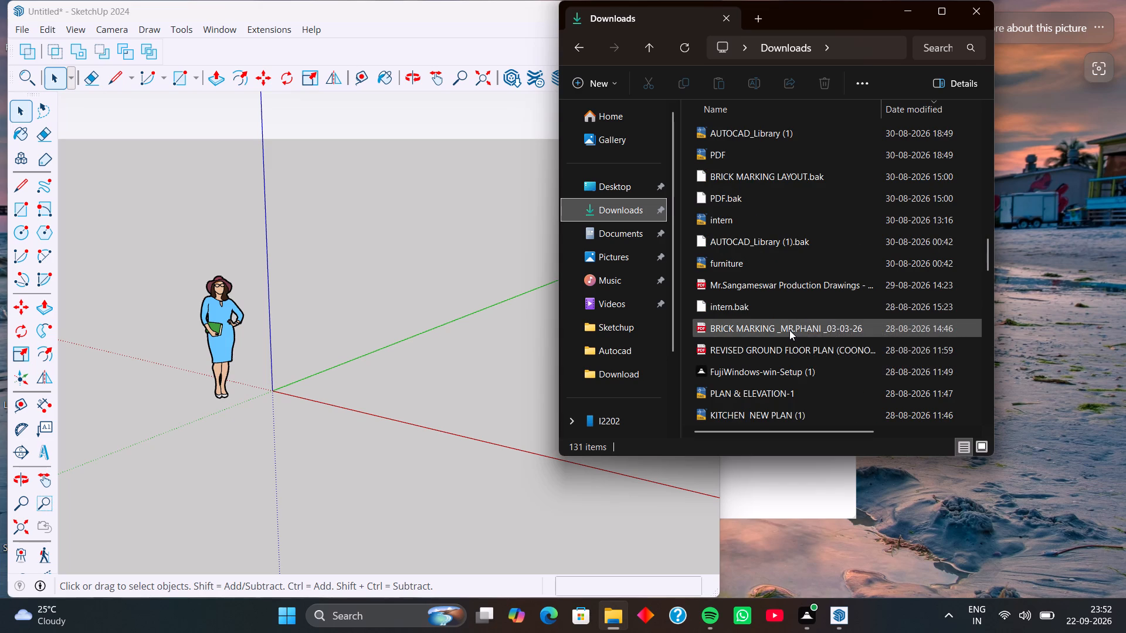
Open the BRICK MARKING PDF dated 03-03-26 and review its floor layout pages.
click(789, 330)
double_click(789, 330)
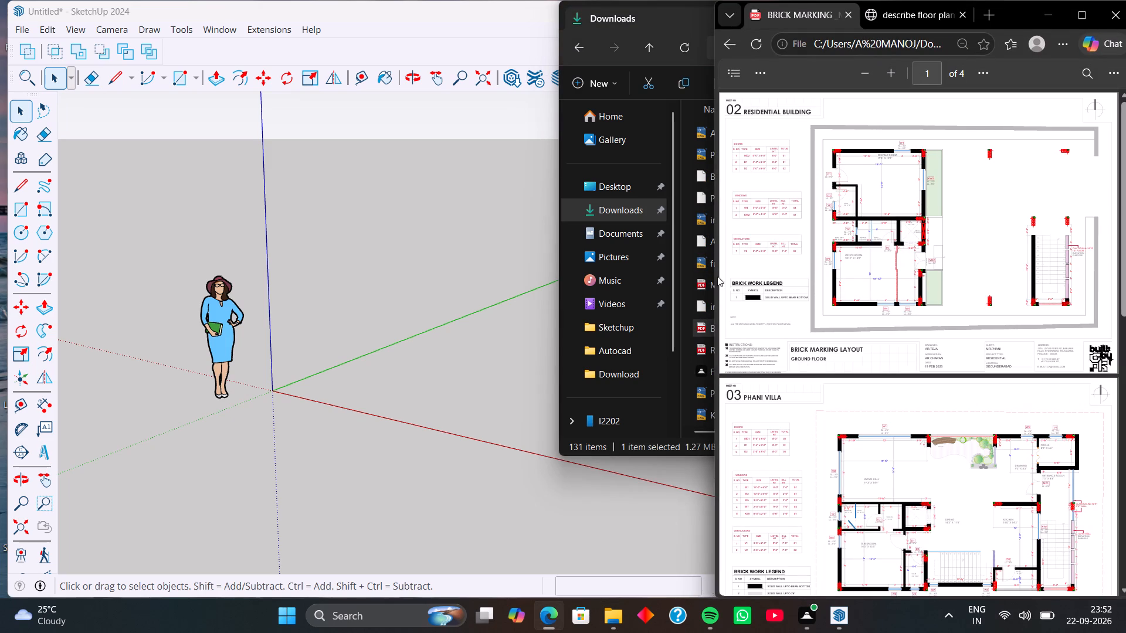
scroll(846, 351, down, 10)
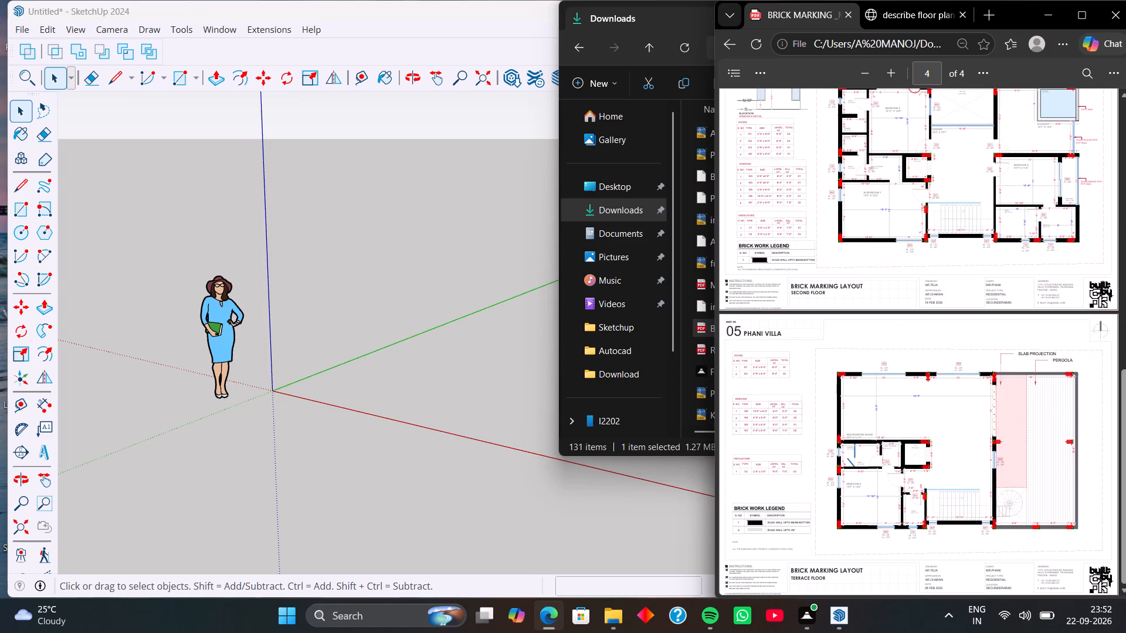
scroll(846, 351, down, 4)
scroll(846, 351, up, 11)
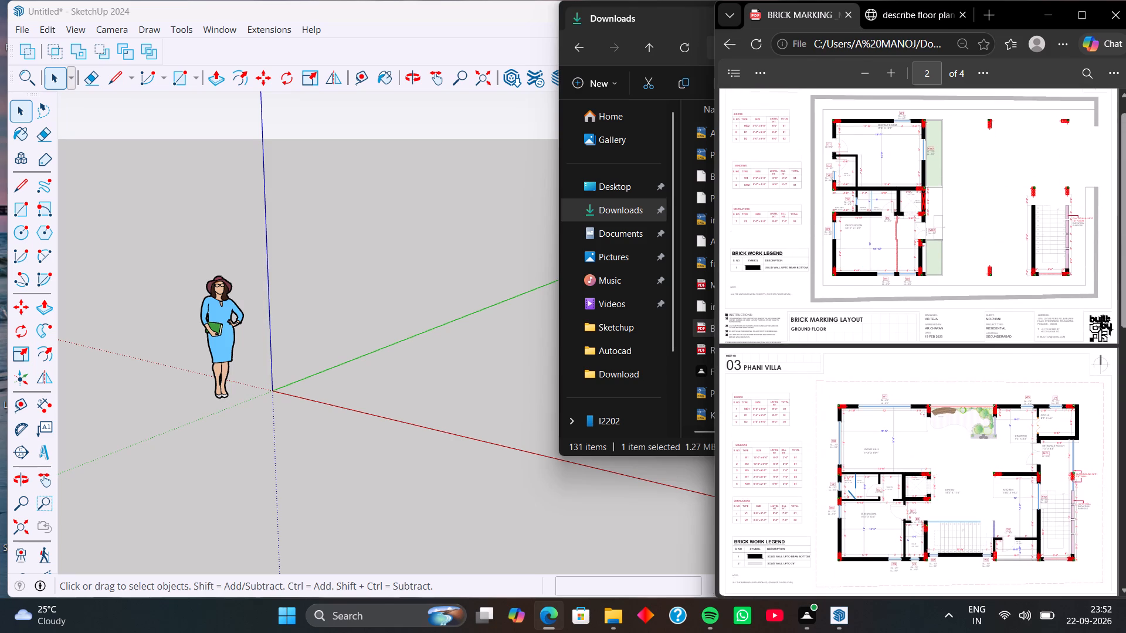
scroll(846, 351, up, 3)
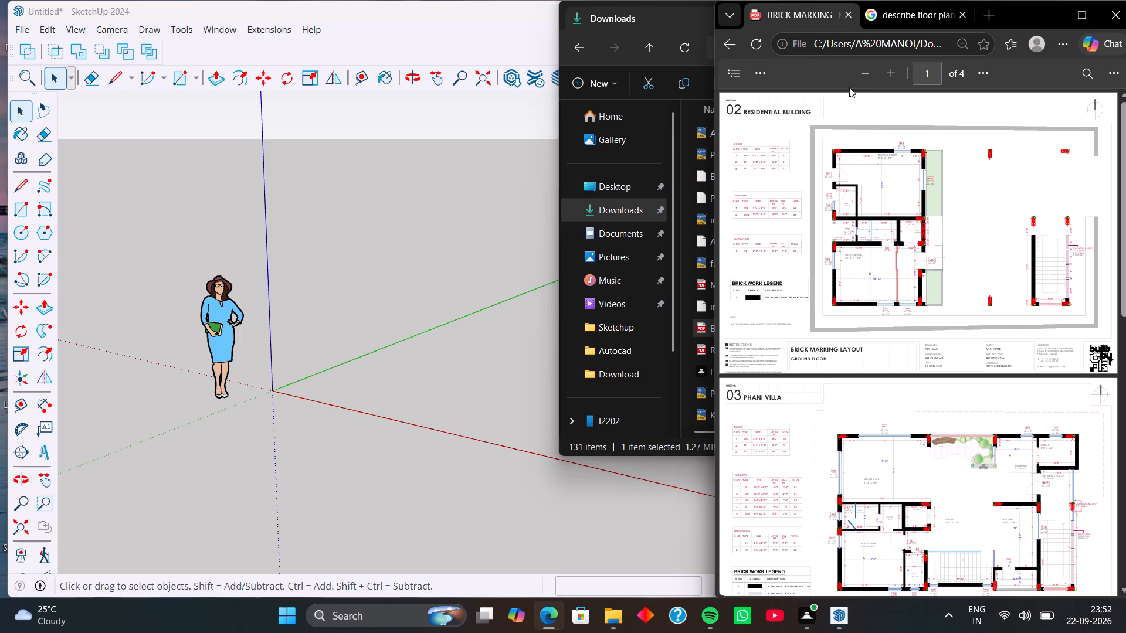
click(1113, 17)
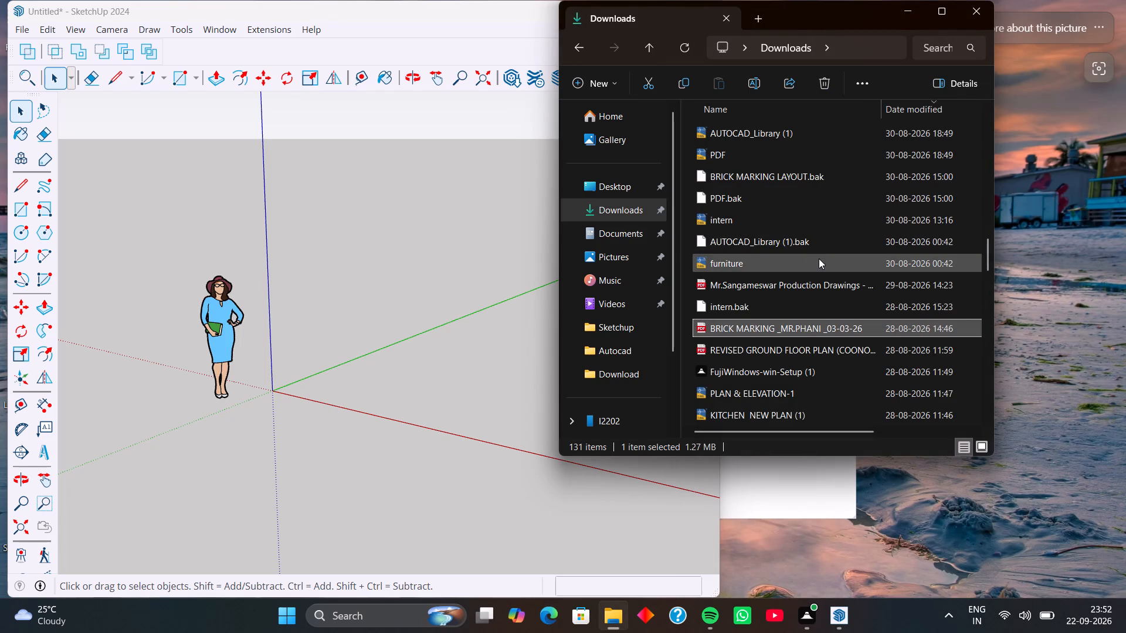
Open the REVISED GROUND FLOOR PLAN PDF from the Downloads folder.
double_click(788, 351)
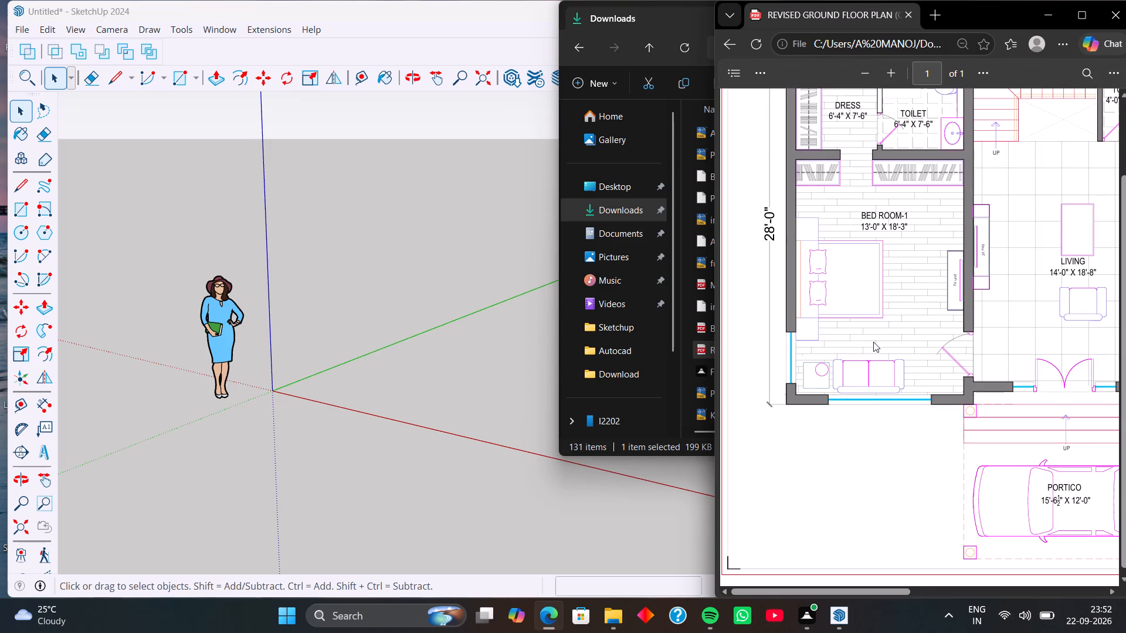
Examine the ground floor plan's room layout and dimensions, from the bedroom side across to the kitchen and dining side.
scroll(894, 330, down, 19)
scroll(930, 302, down, 3)
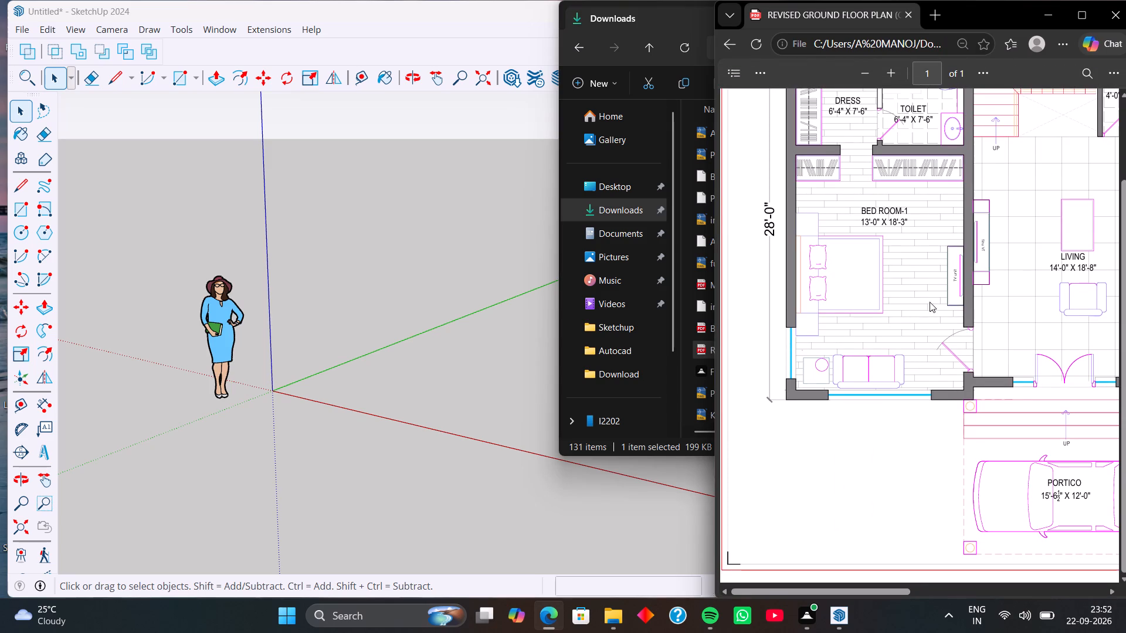
scroll(930, 302, down, 9)
scroll(955, 250, up, 7)
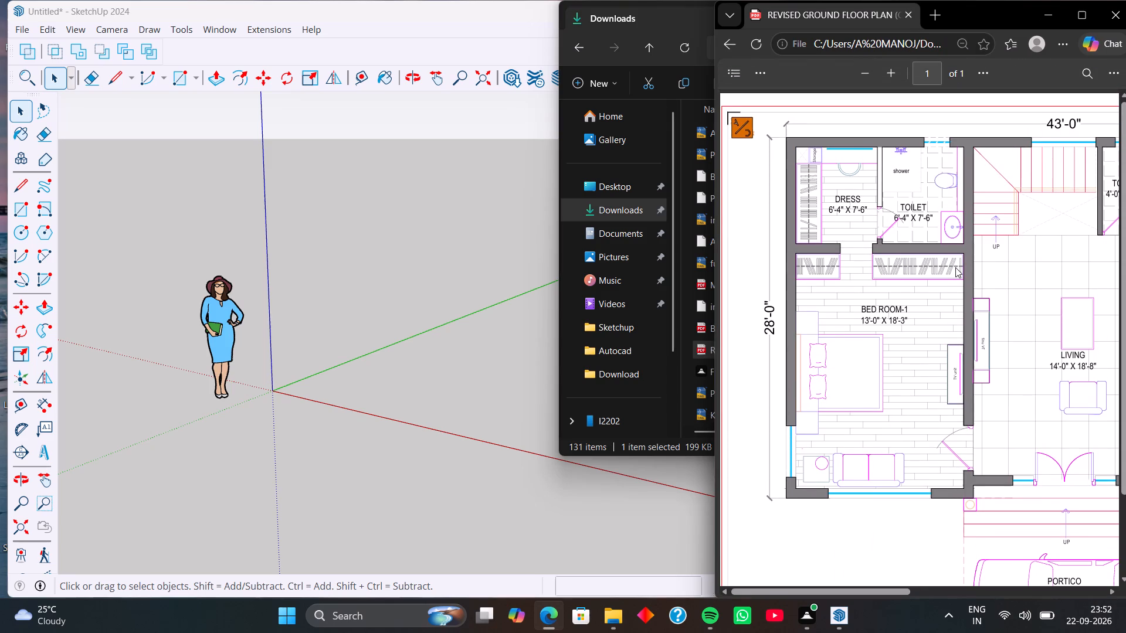
scroll(955, 267, up, 1)
scroll(982, 232, down, 3)
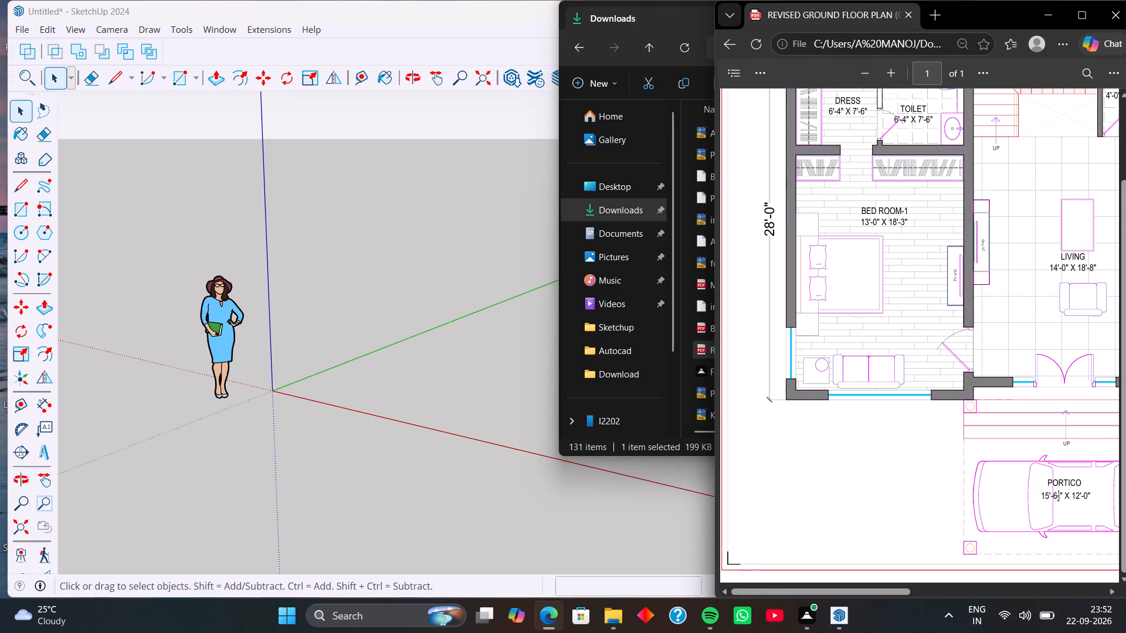
middle_drag(990, 241, 937, 252)
middle_drag(967, 248, 918, 257)
click(990, 588)
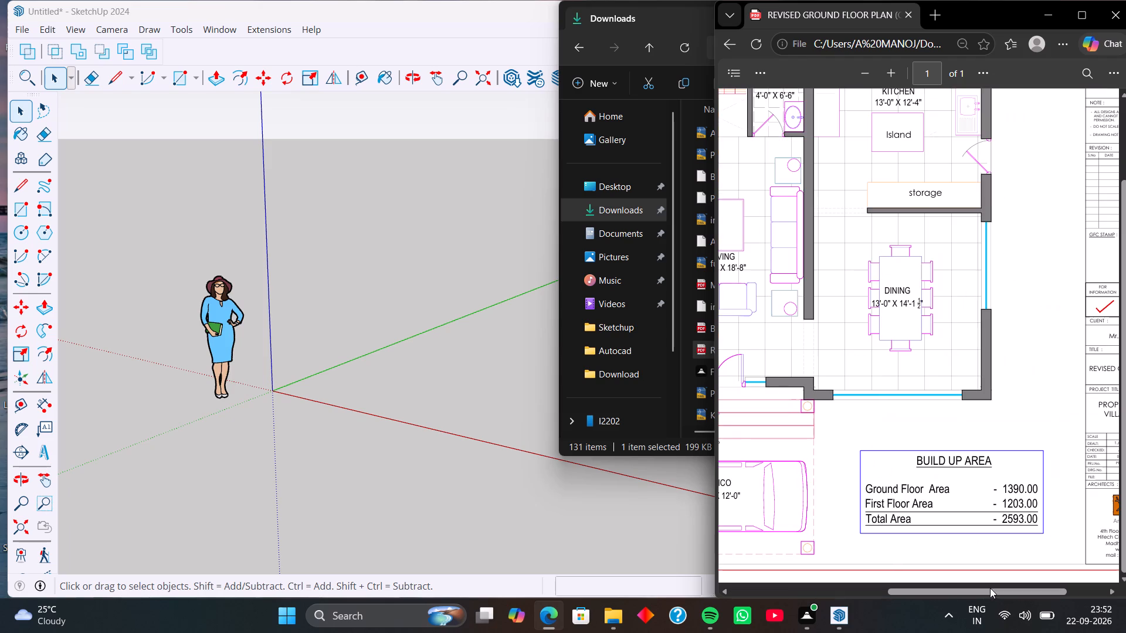
scroll(897, 458, down, 6)
click(1122, 130)
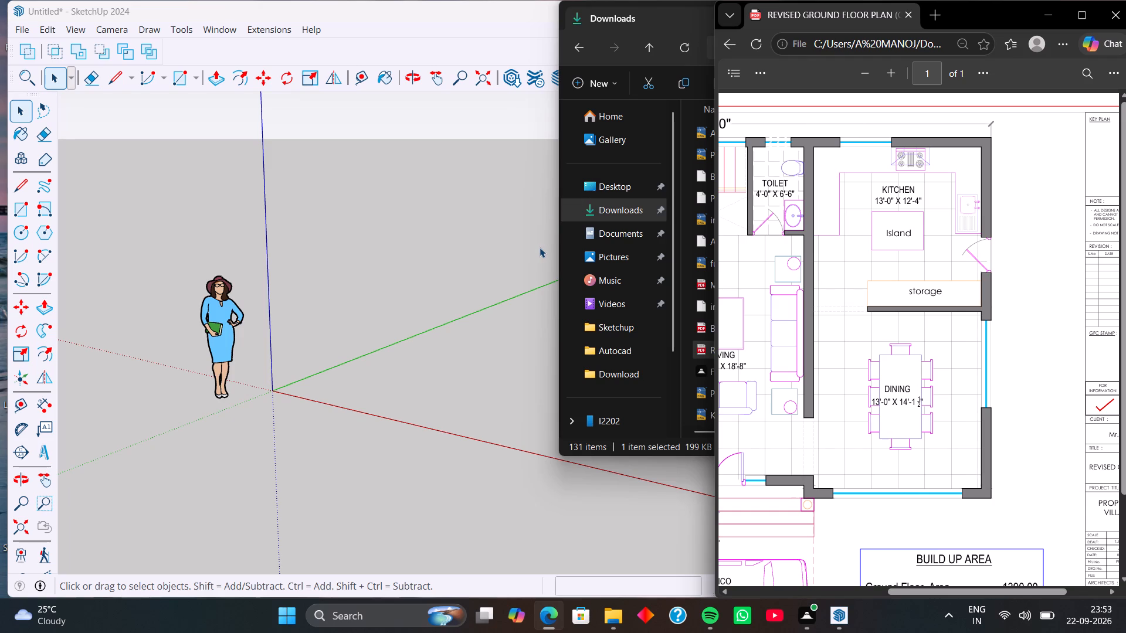
Switch to SketchUp and save the untitled model as REVISED GROUND FLOOR PLAN in the cad desk Sketchup folder.
key(ctrl+s)
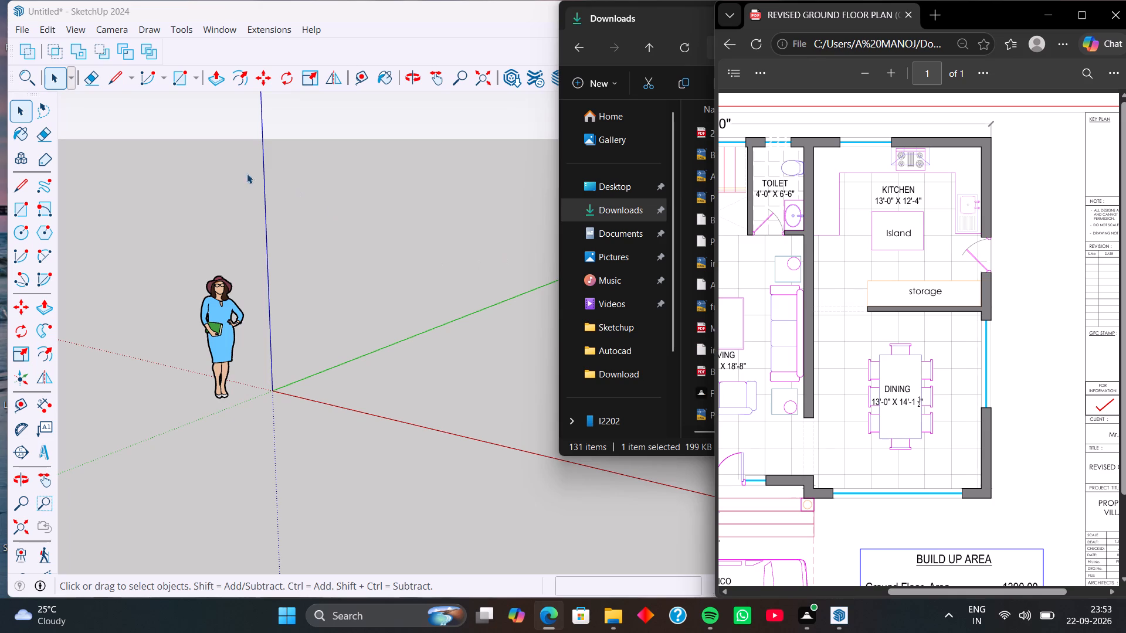
click(15, 28)
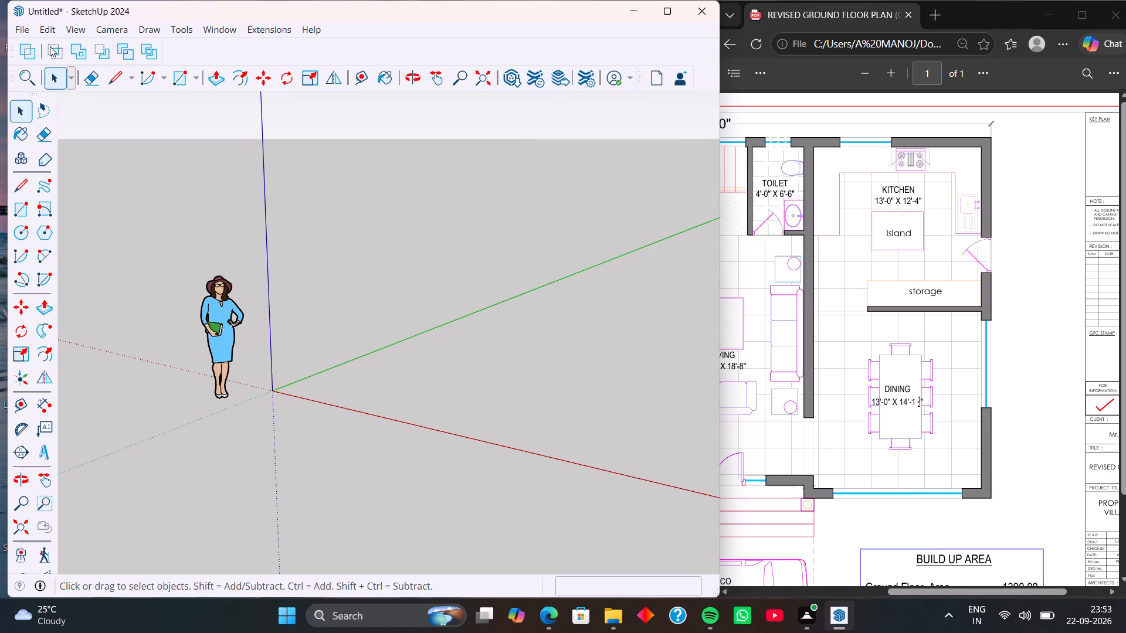
click(120, 122)
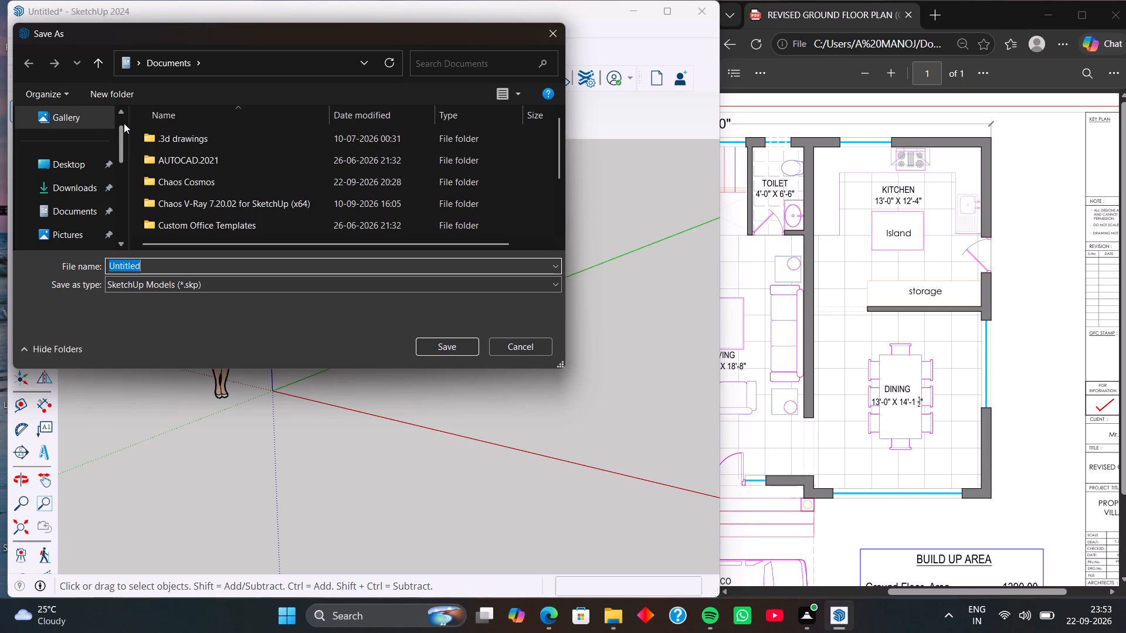
scroll(73, 175, down, 2)
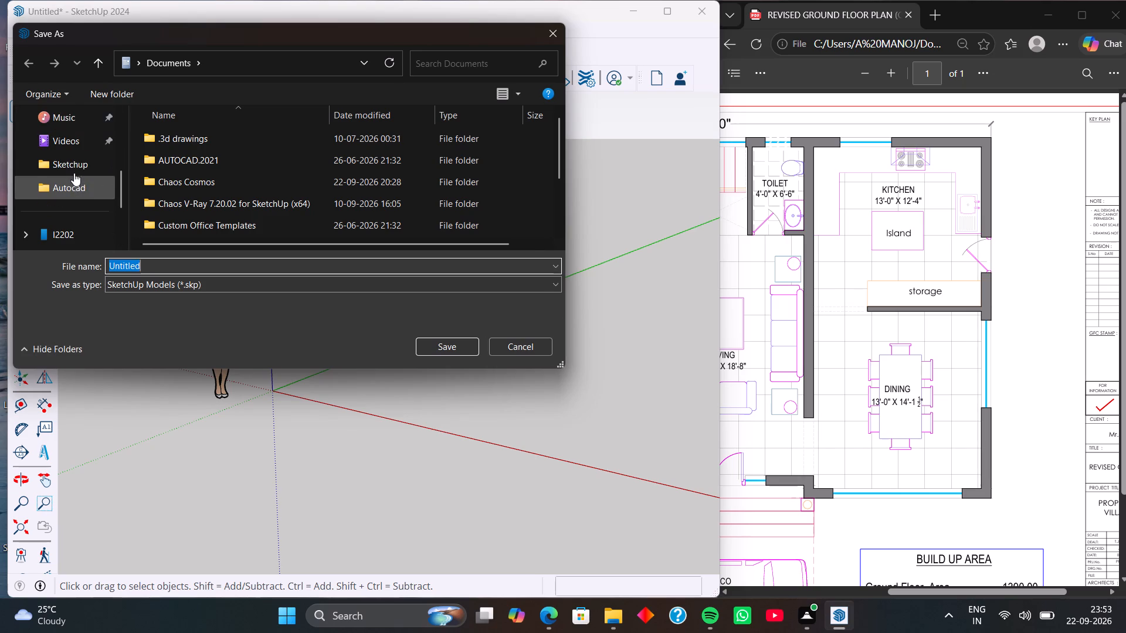
click(74, 164)
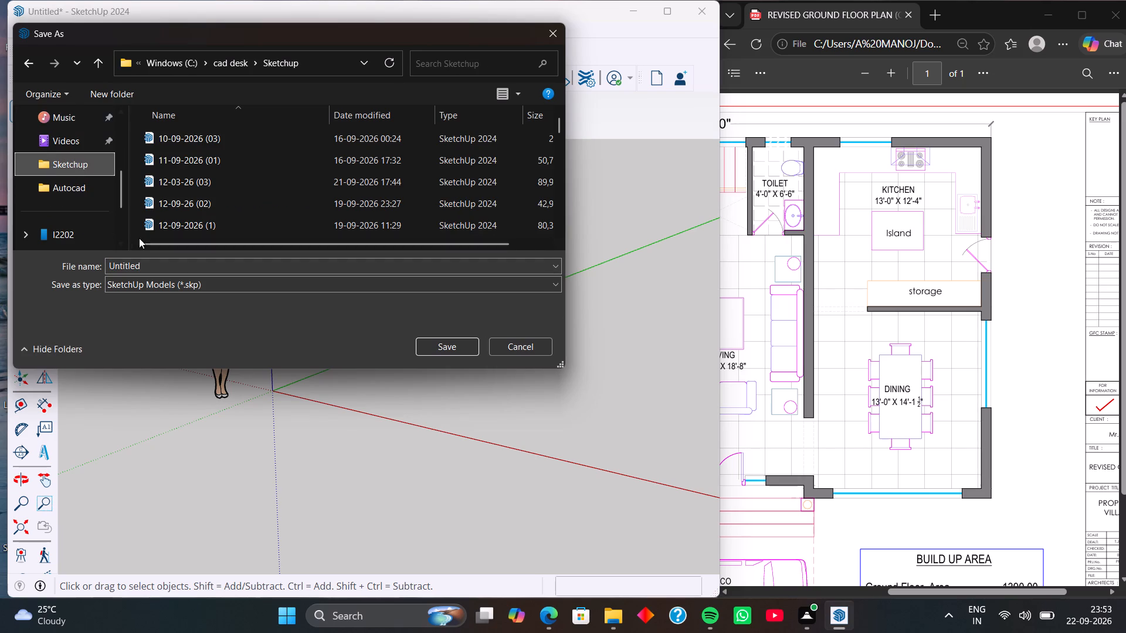
click(151, 267)
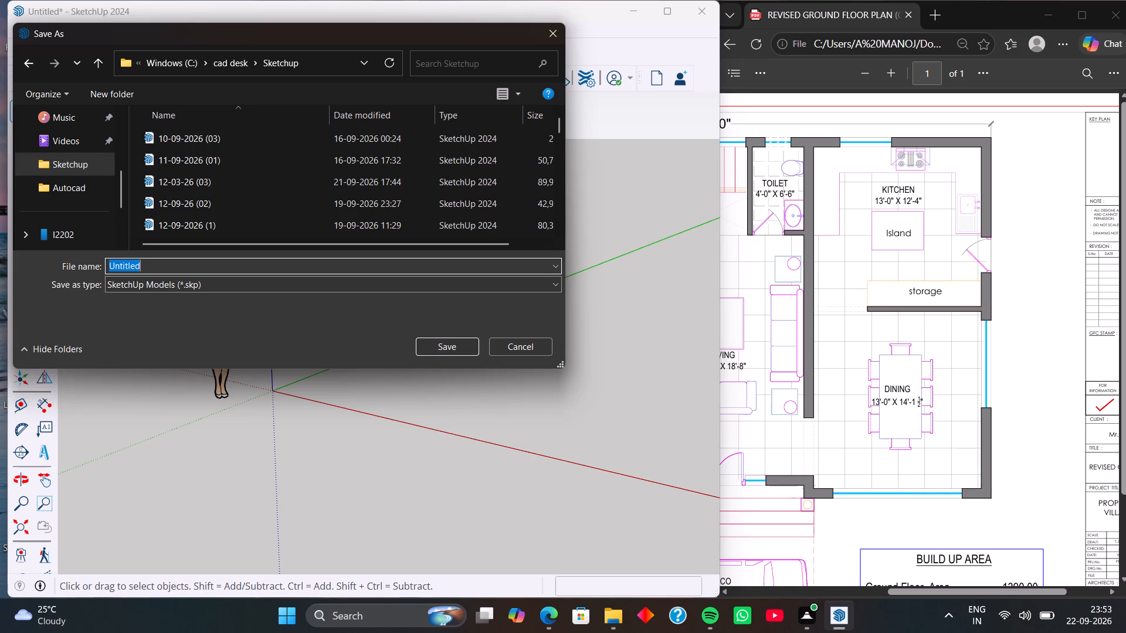
text(RE)
key(v)
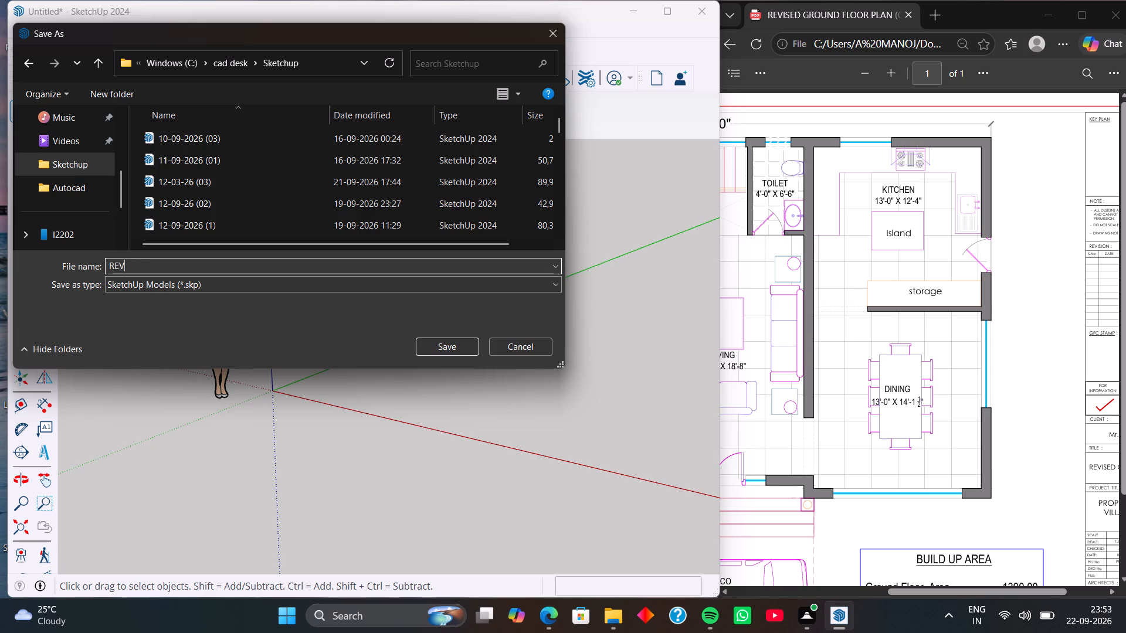
text(ISED)
key(space)
text(GR)
text(OUN)
key(d)
key(space)
key(f)
text(LOOR PLA)
key(n)
key(Return)
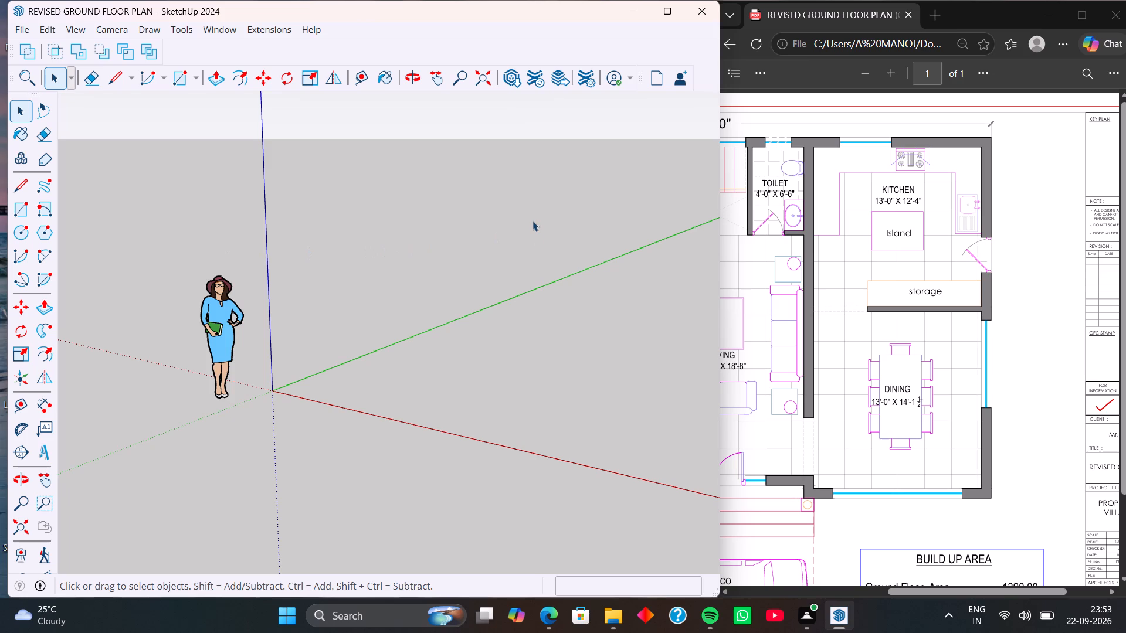
Examine the ground floor plan PDF from the dining side to the bedroom side, including the overall outer dimensions.
scroll(853, 289, down, 2)
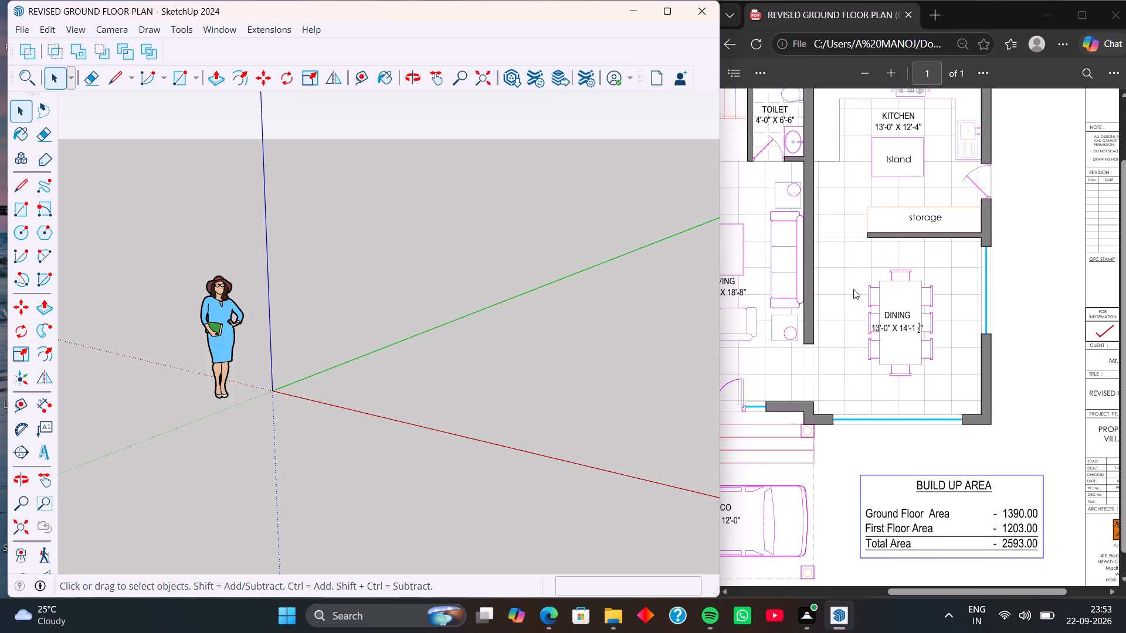
scroll(854, 290, up, 5)
scroll(846, 290, down, 3)
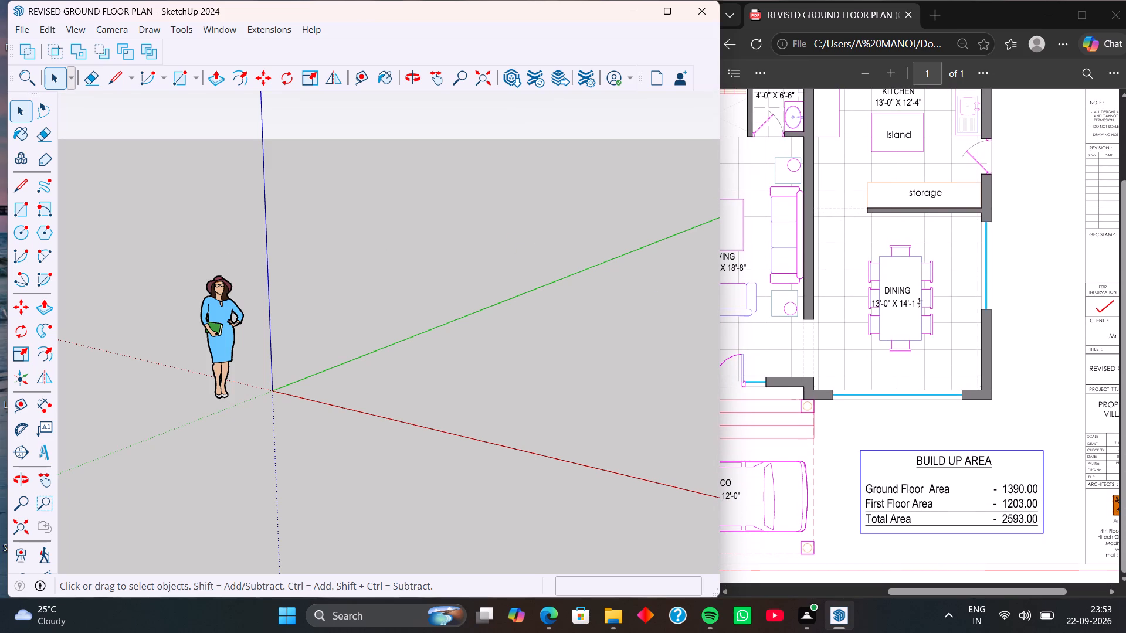
click(826, 590)
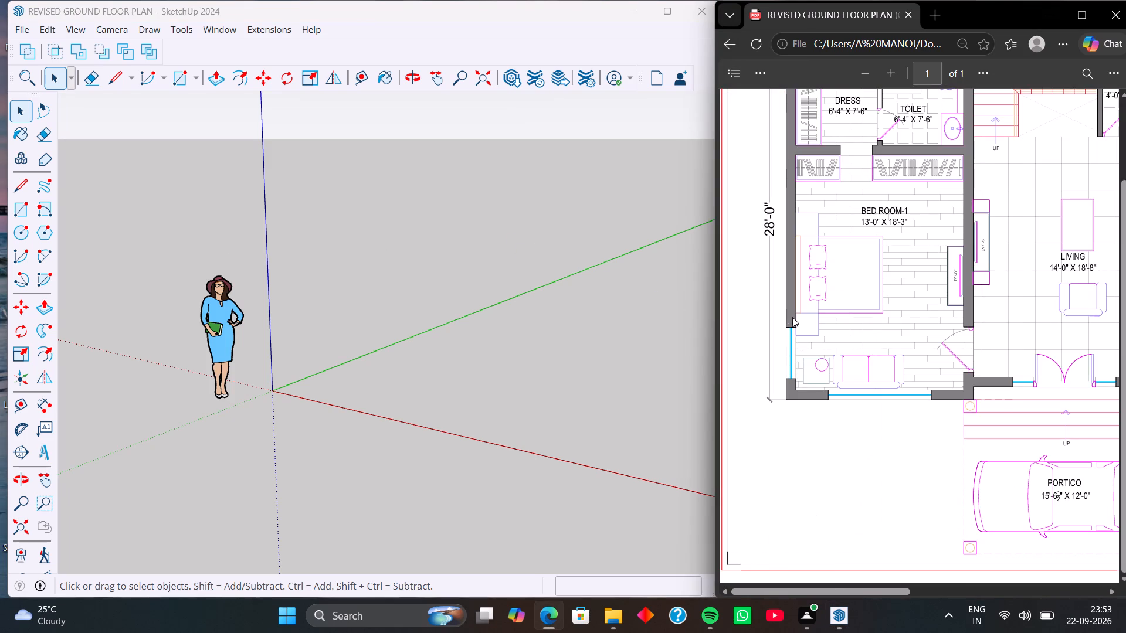
scroll(795, 312, up, 3)
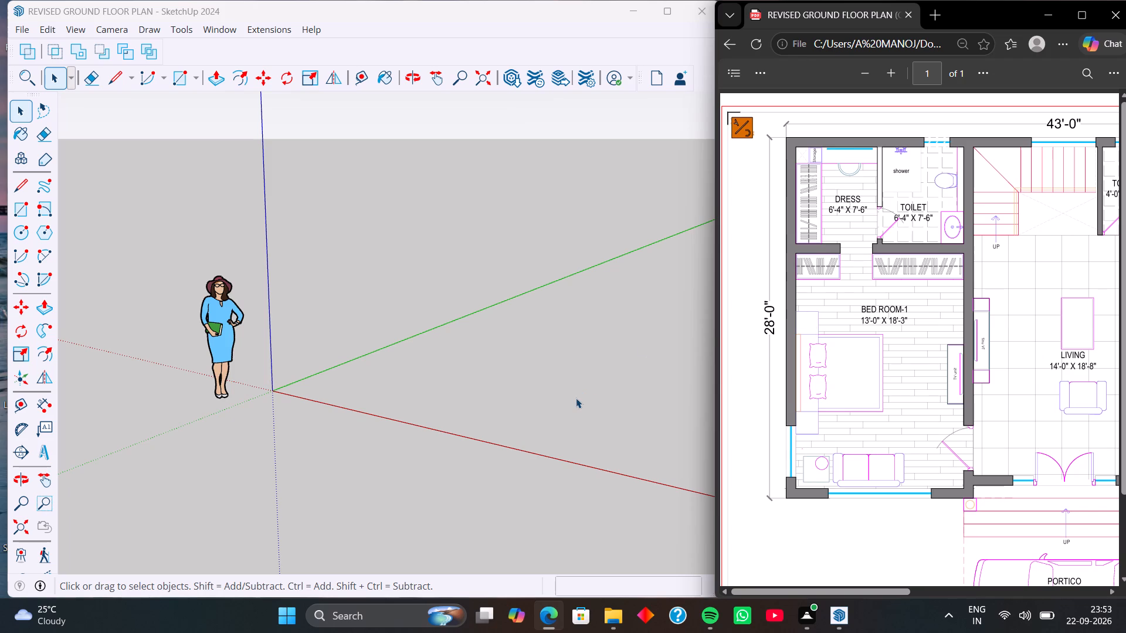
Detach the Solid Tools toolbar and close it.
middle_drag(575, 398, 694, 418)
middle_drag(554, 410, 584, 411)
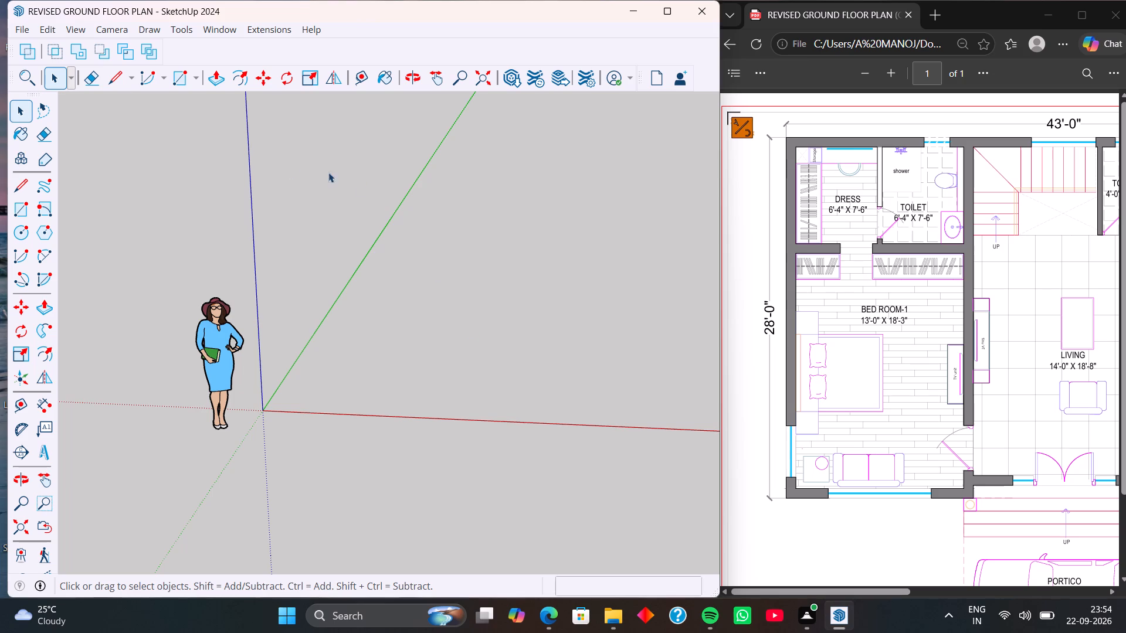
drag(13, 51, 39, 67)
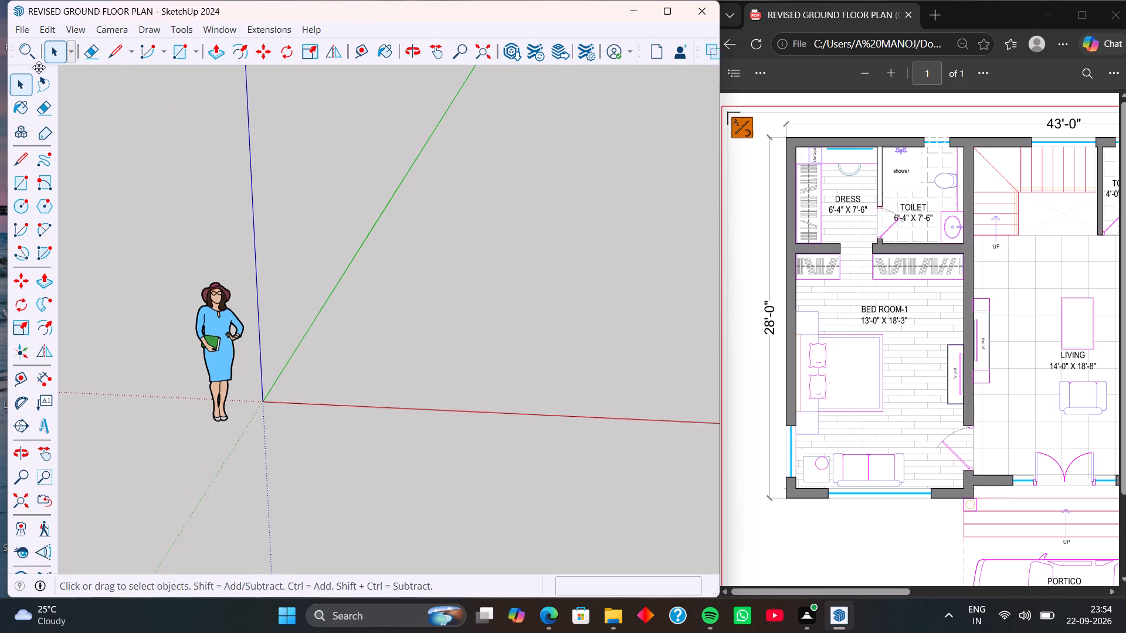
drag(39, 67, 94, 121)
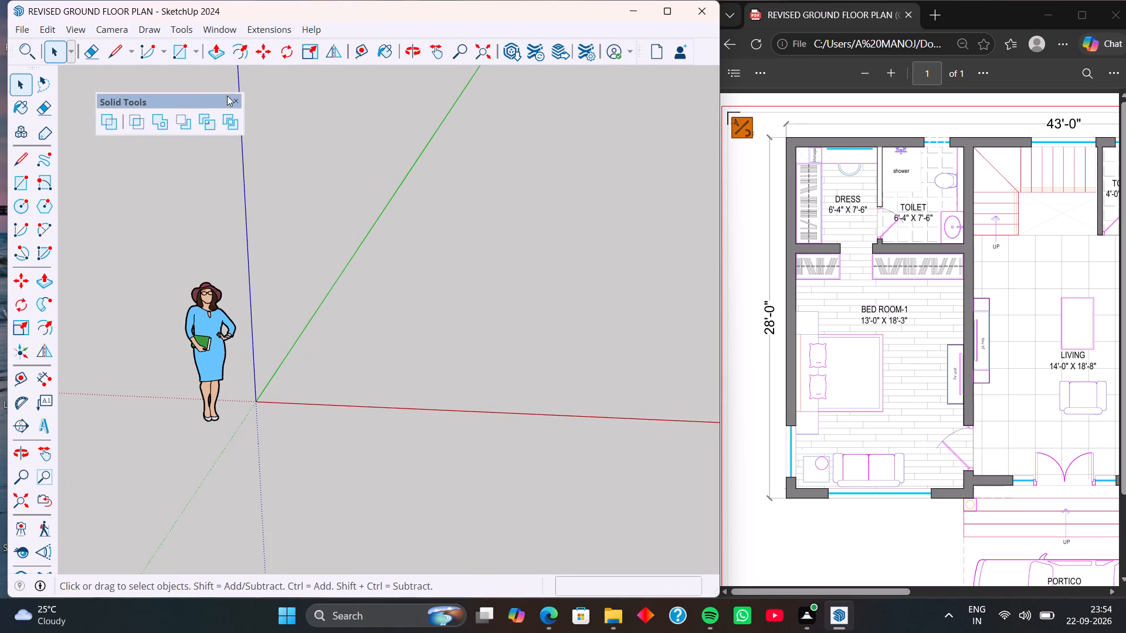
click(236, 100)
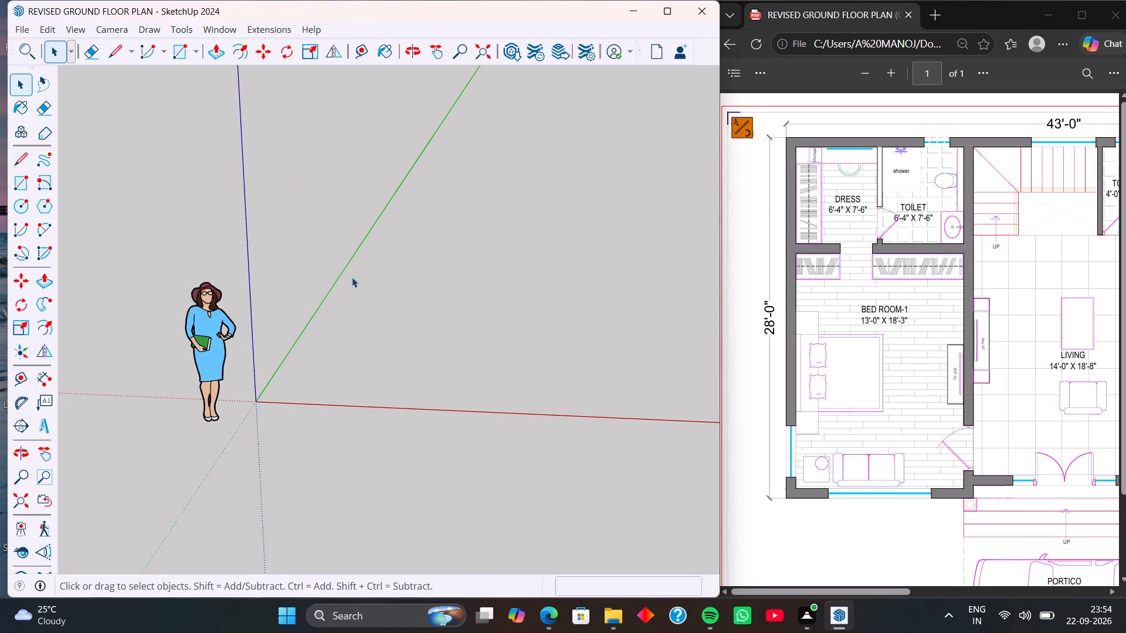
Place a guide parallel to the green axis about 2' 2" from it, and a second parallel guide 43' from the first.
middle_drag(351, 283, 420, 269)
click(360, 58)
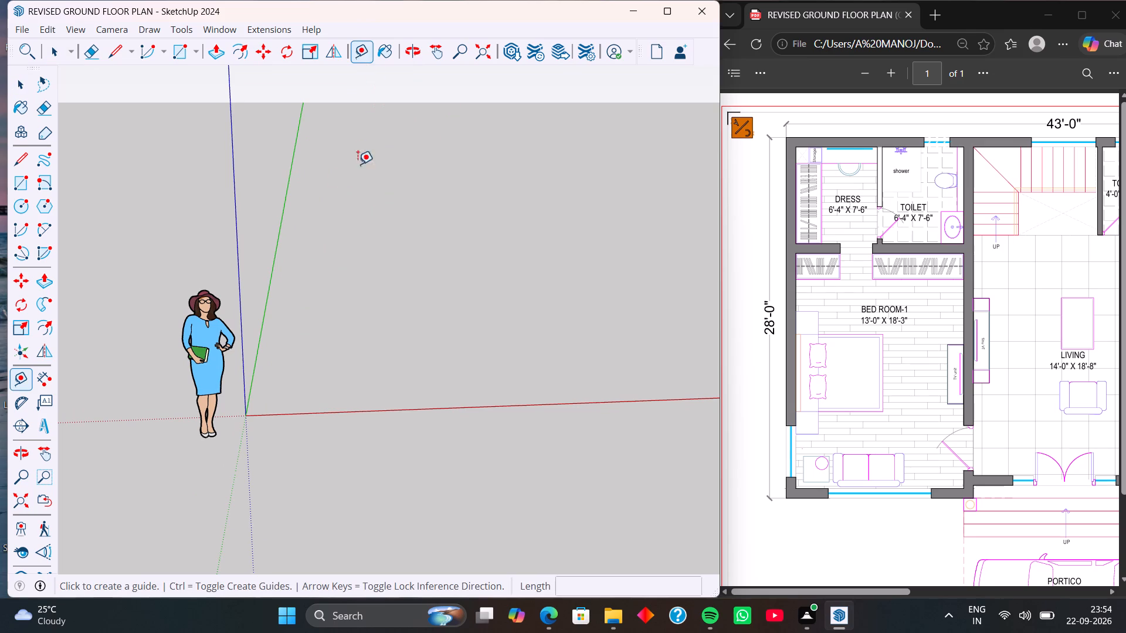
click(285, 212)
click(302, 216)
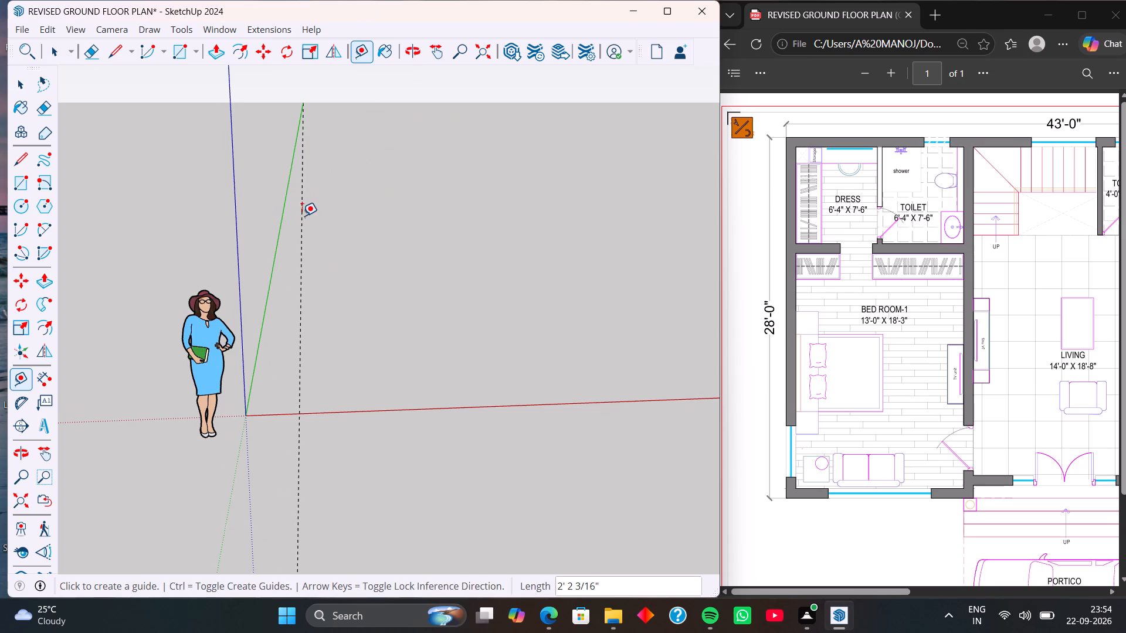
click(303, 220)
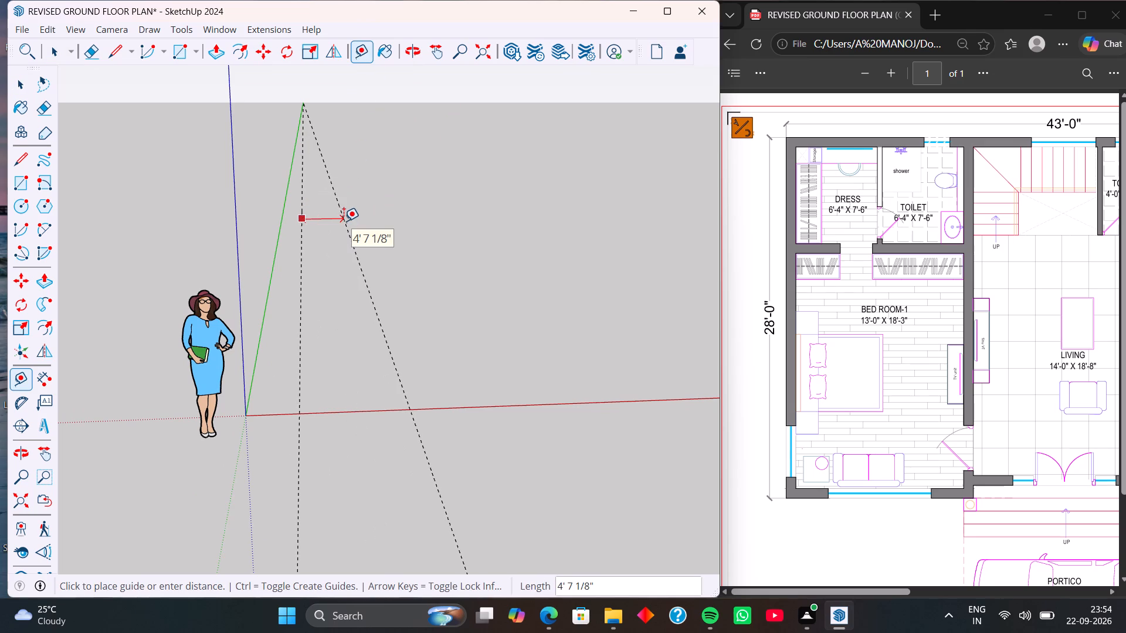
text(43')
key(Return)
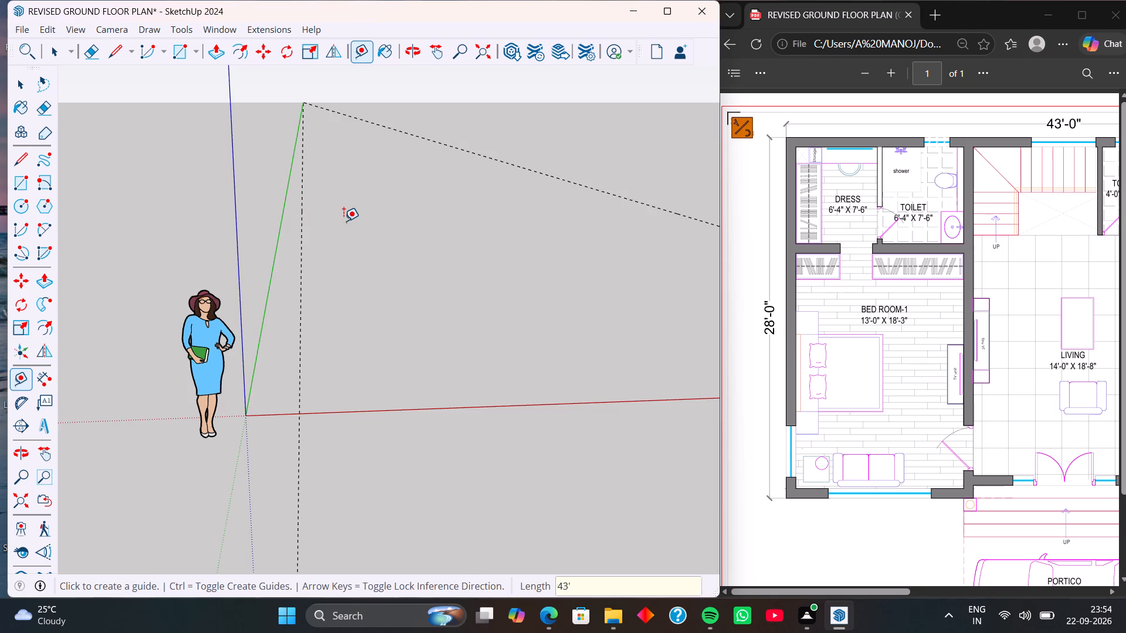
Place a guide parallel to the red axis about 1' from it, and a second parallel guide 28' behind the first.
middle_drag(483, 313, 375, 314)
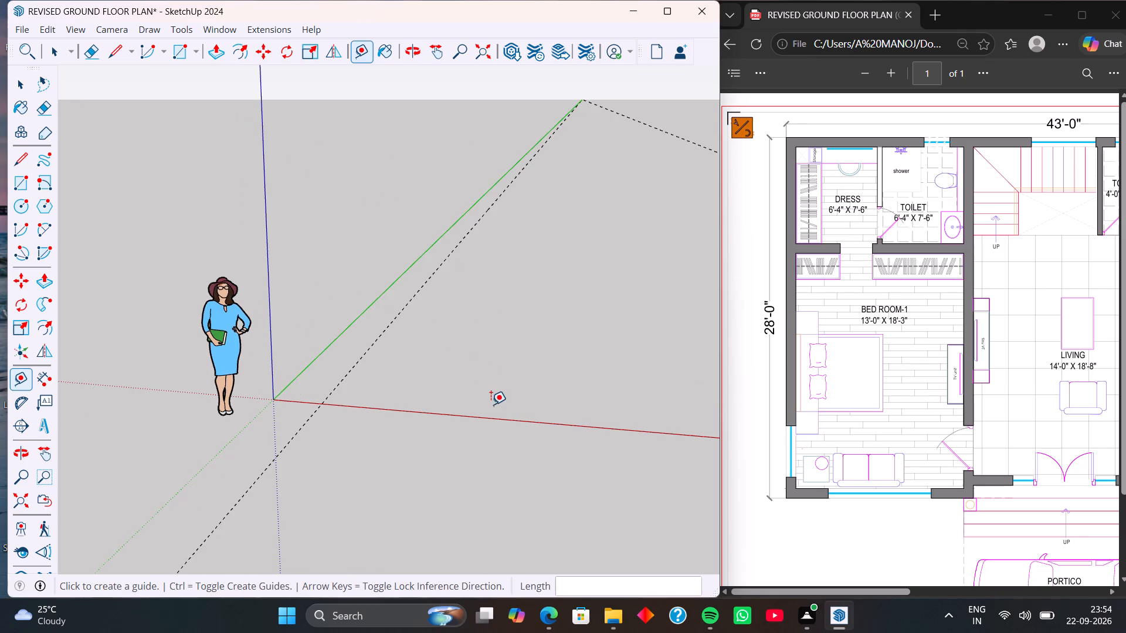
click(497, 417)
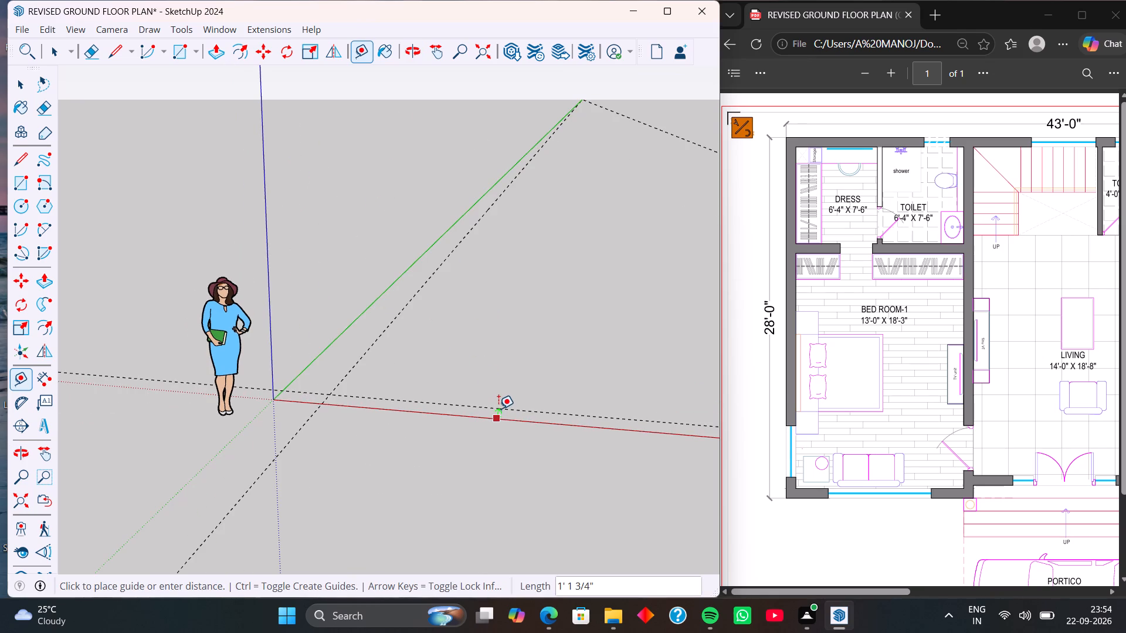
click(498, 409)
click(500, 408)
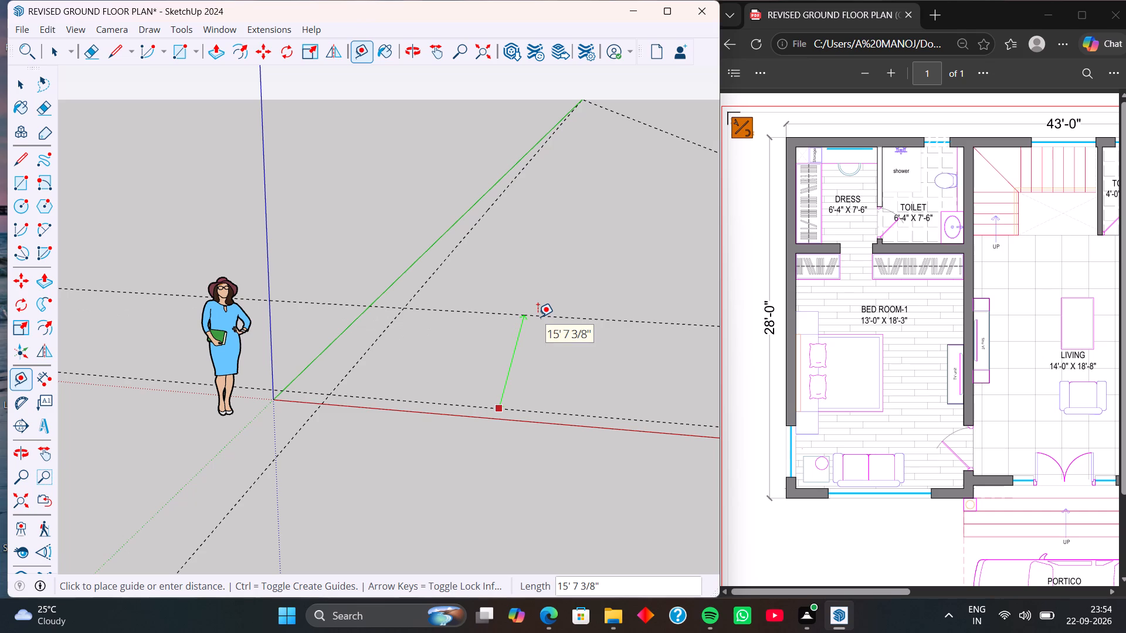
text(28')
key(Return)
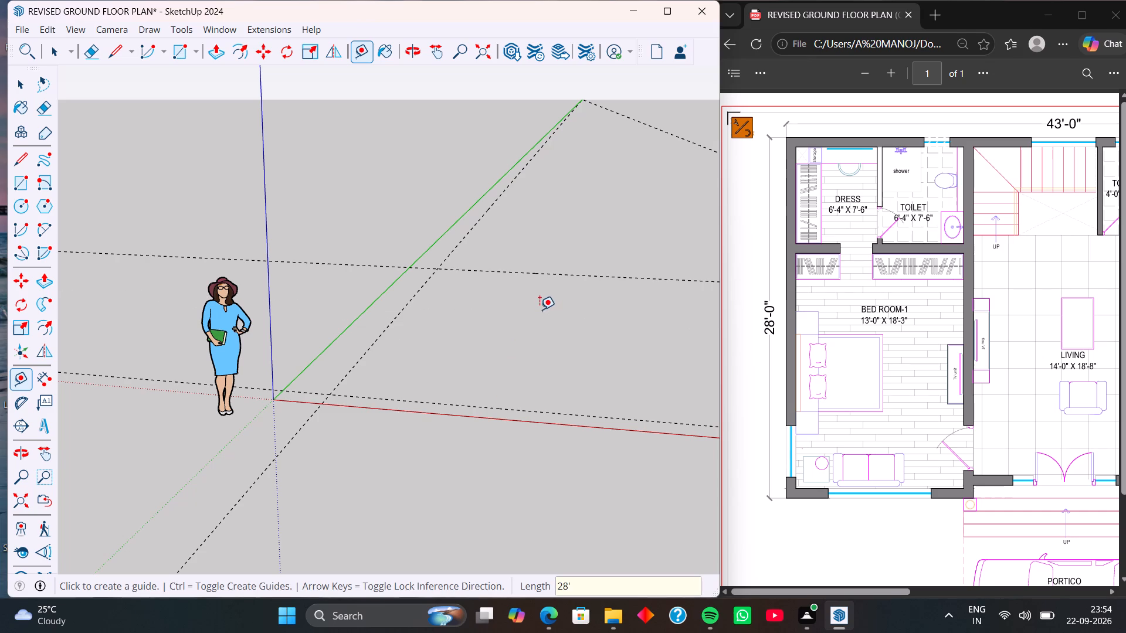
Add 9" wall-thickness guides inward from the outer guide nearest the green axis and from the rear outer guide.
scroll(524, 362, down, 7)
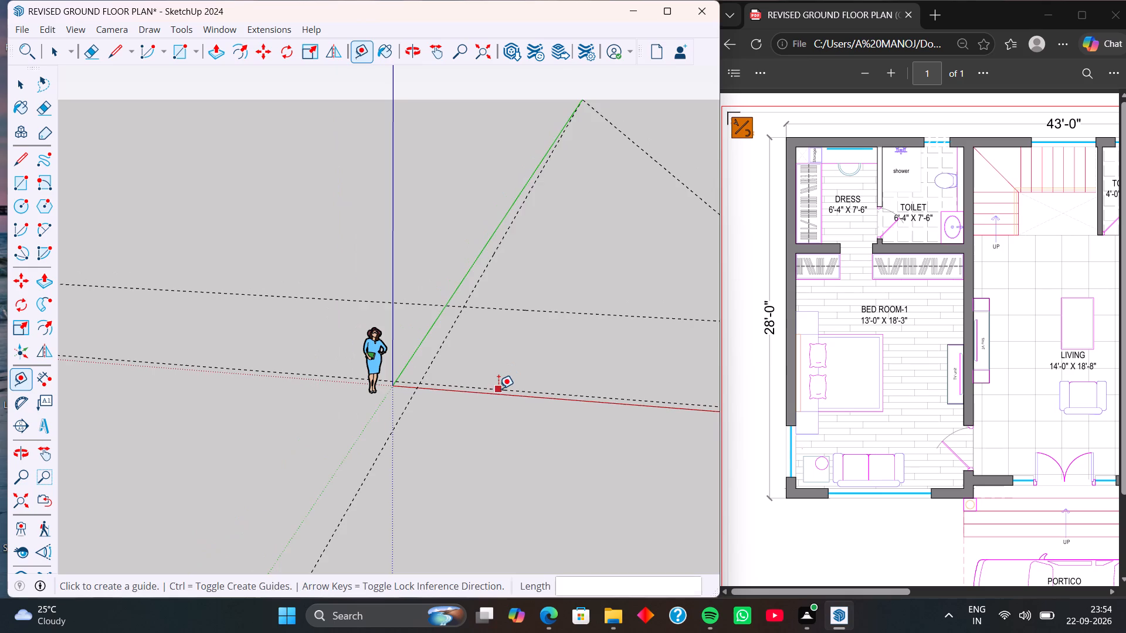
middle_drag(498, 389, 531, 451)
shift+middle_drag(534, 349, 451, 347)
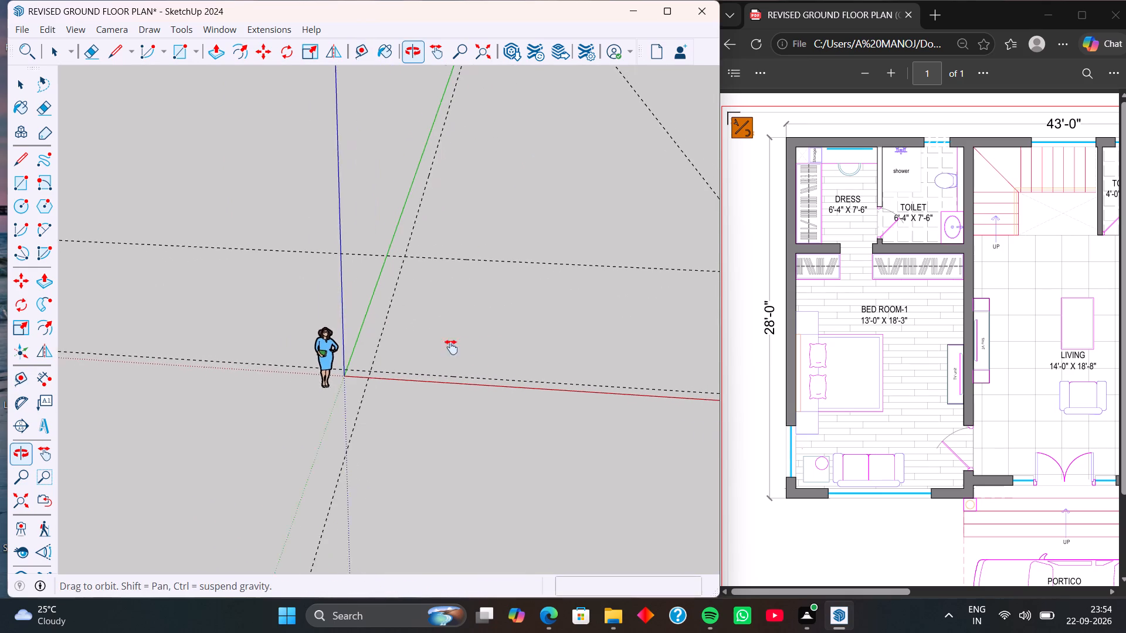
shift+middle_drag(451, 347, 427, 346)
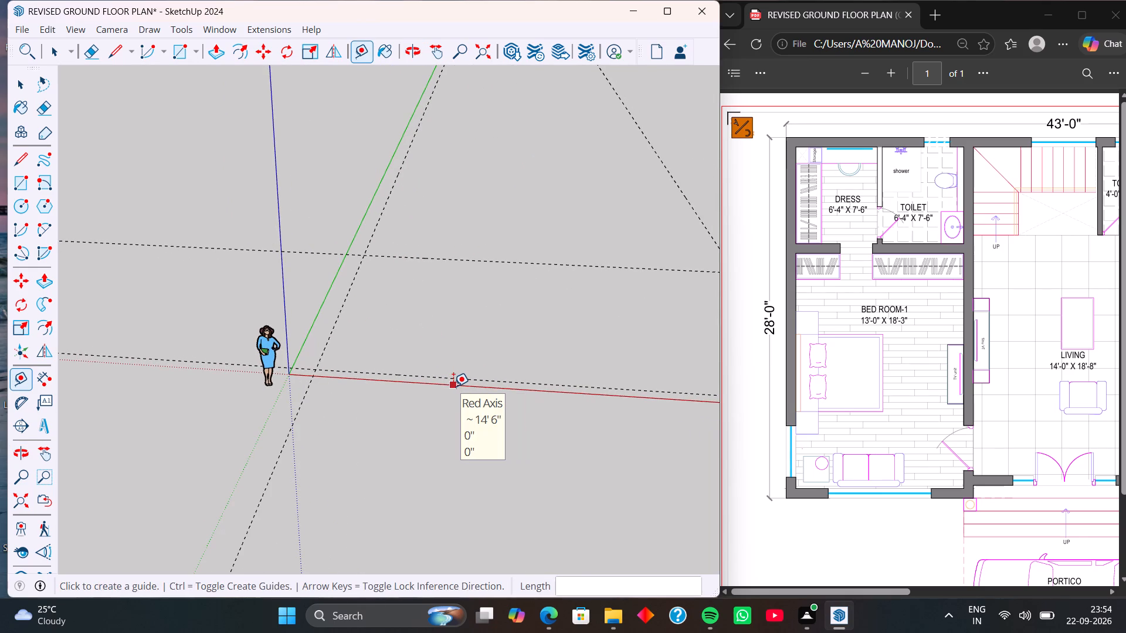
click(346, 304)
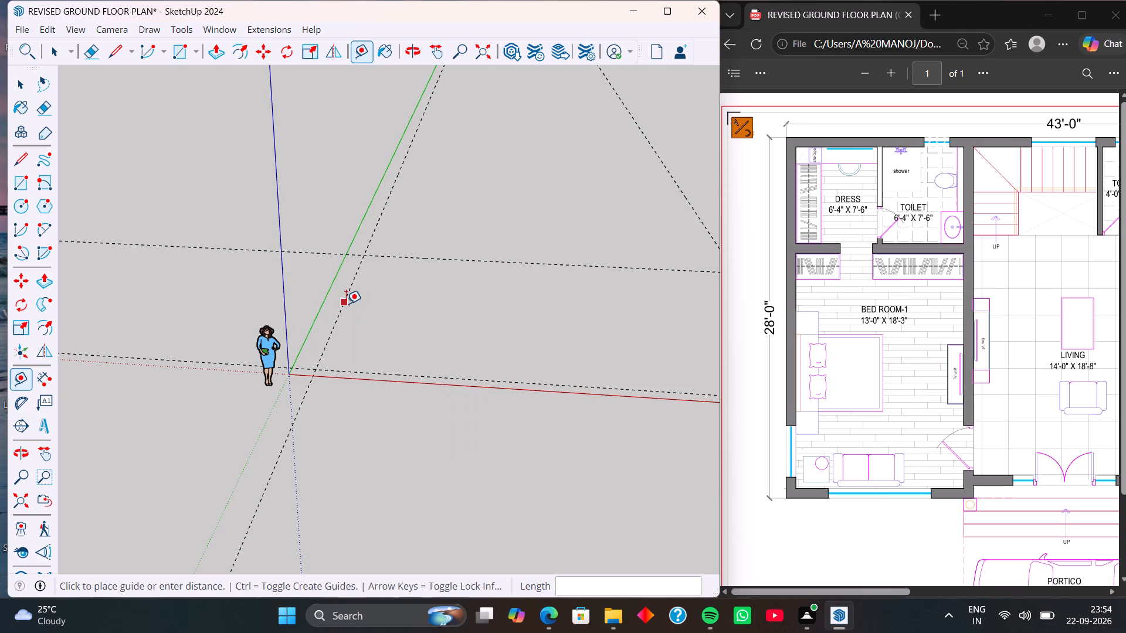
key(9)
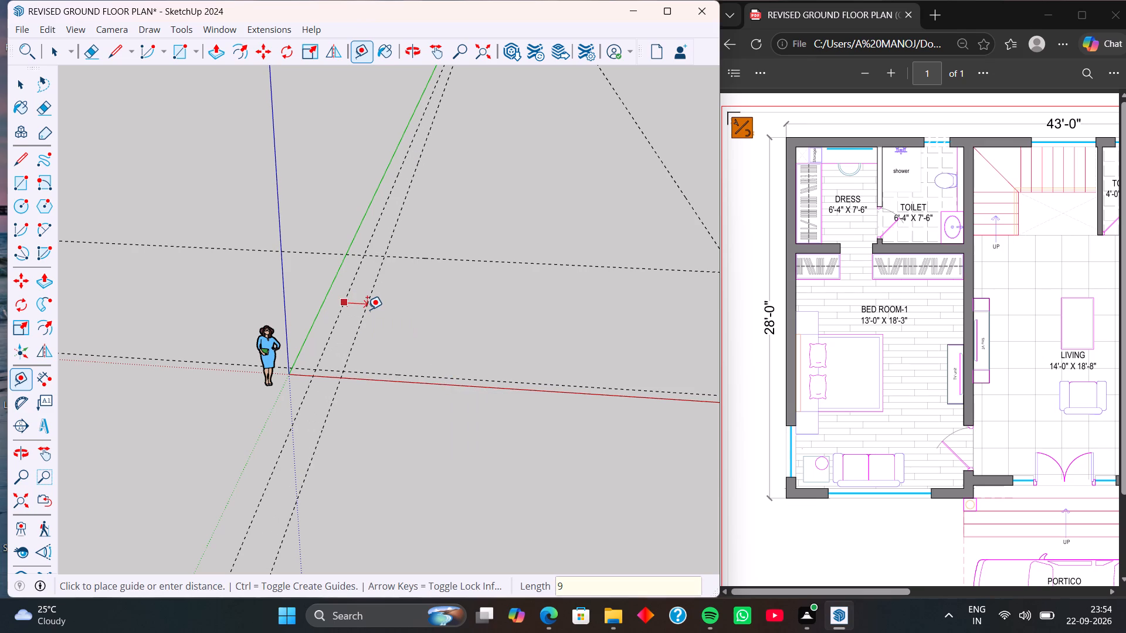
key(Return)
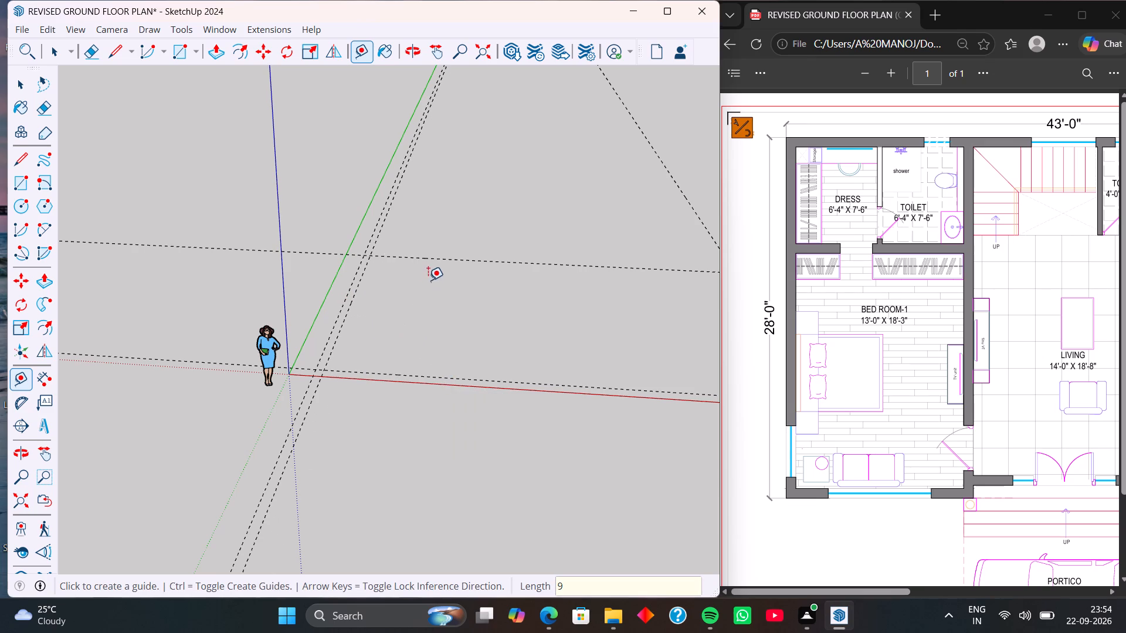
click(437, 258)
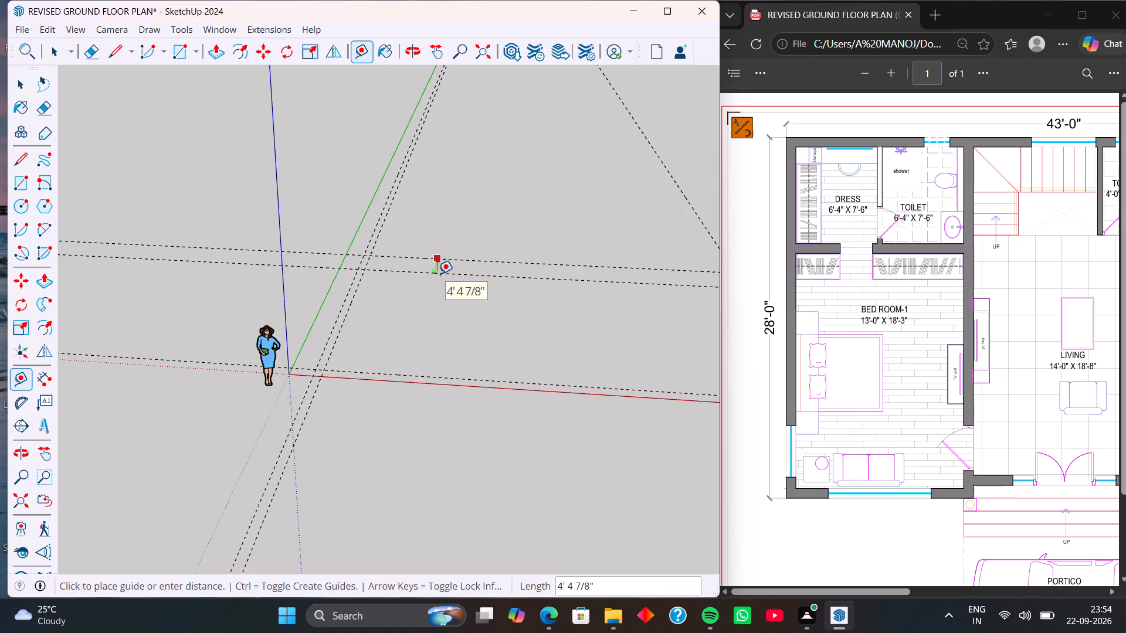
key(9)
key(Return)
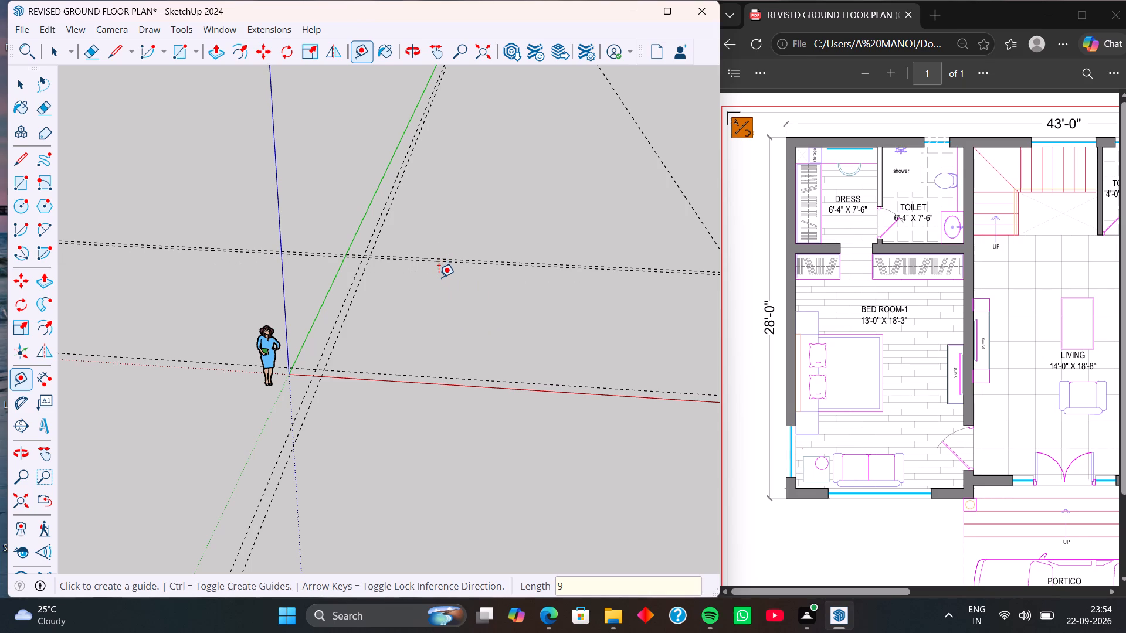
Add 9" wall-thickness guides inward from the outer guide farthest from the green axis and from the front outer guide.
scroll(439, 282, down, 2)
middle_drag(439, 282, 251, 281)
middle_drag(428, 339, 486, 356)
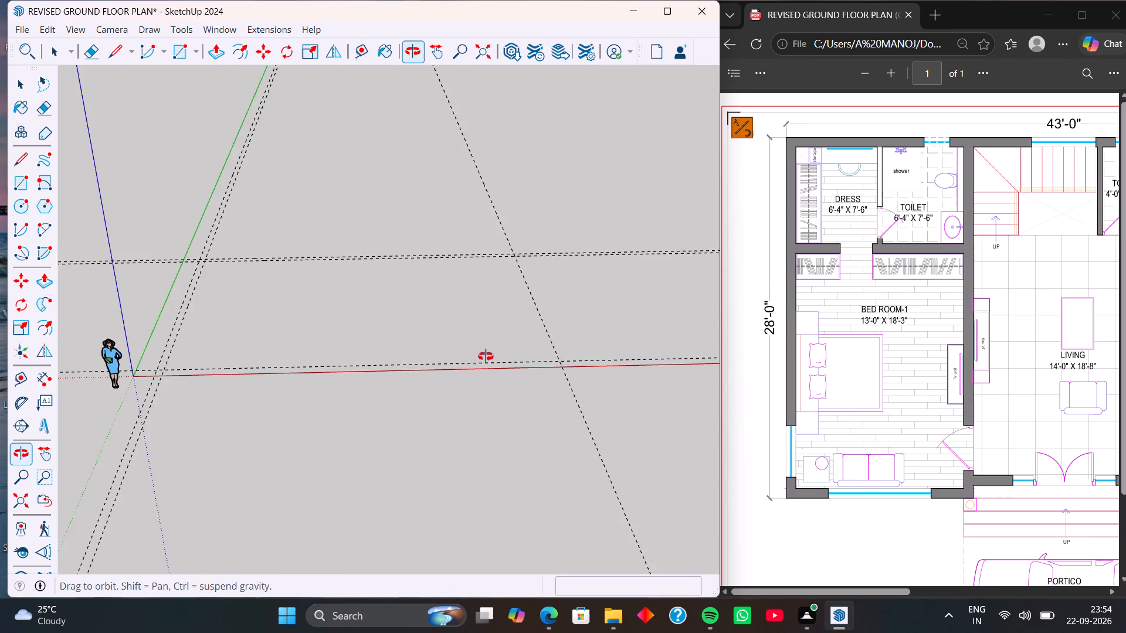
middle_drag(486, 356, 486, 357)
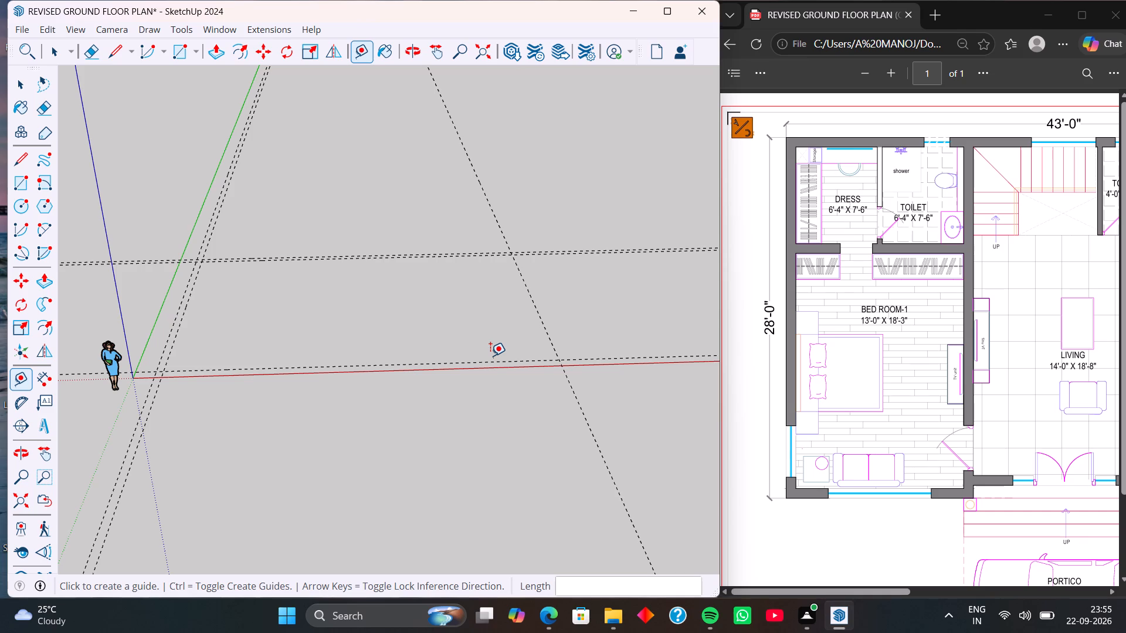
scroll(537, 306, up, 2)
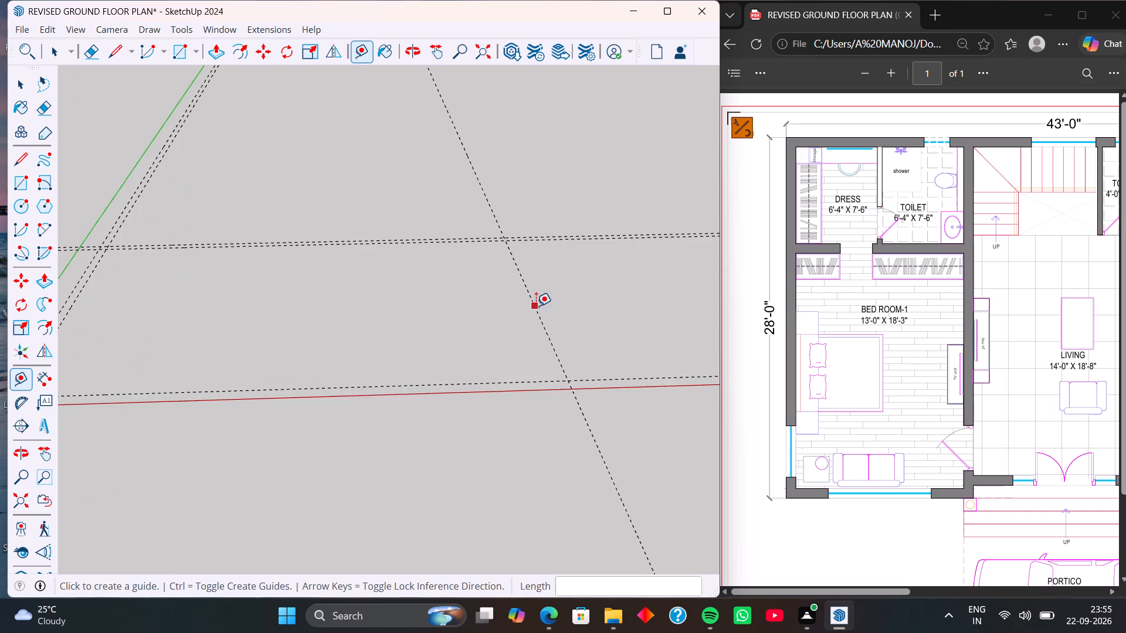
scroll(536, 306, up, 3)
click(536, 306)
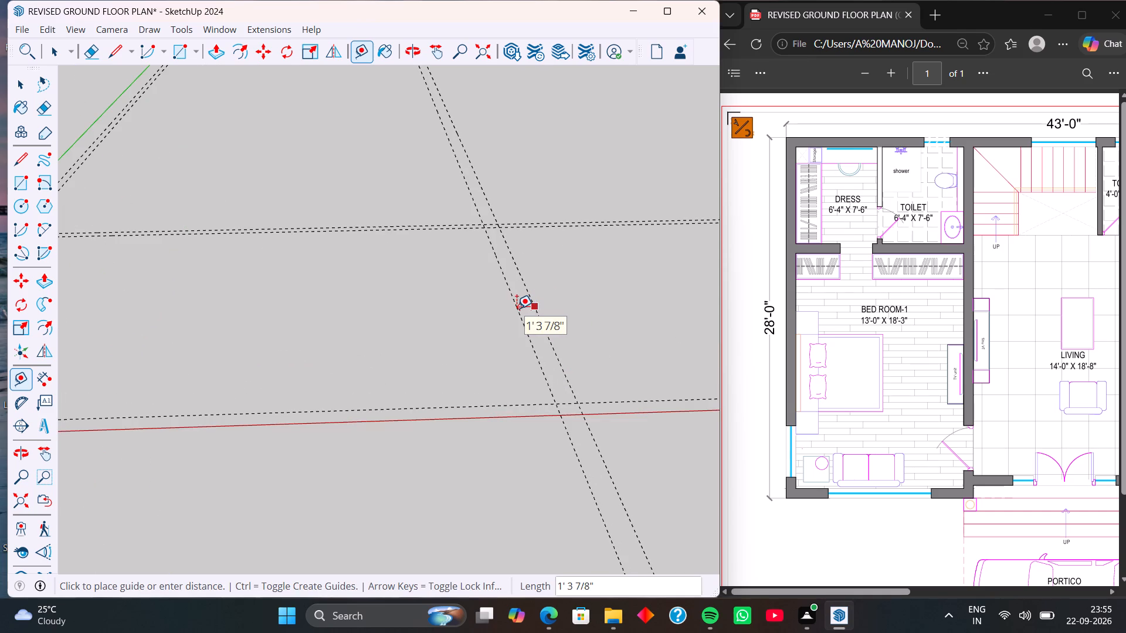
key(9)
key(Return)
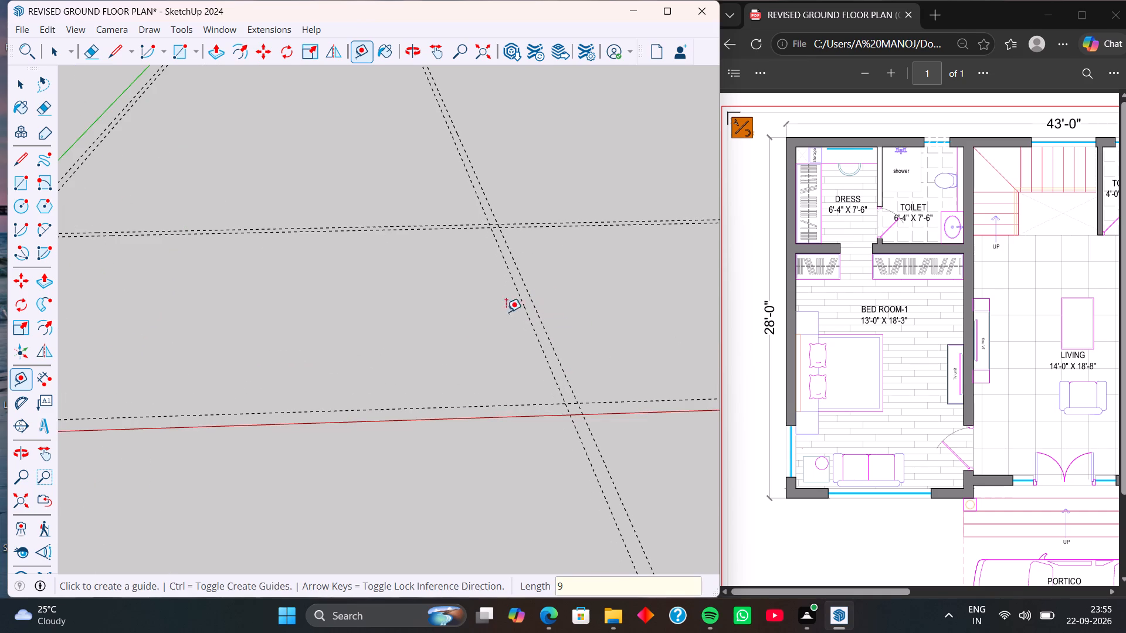
click(408, 408)
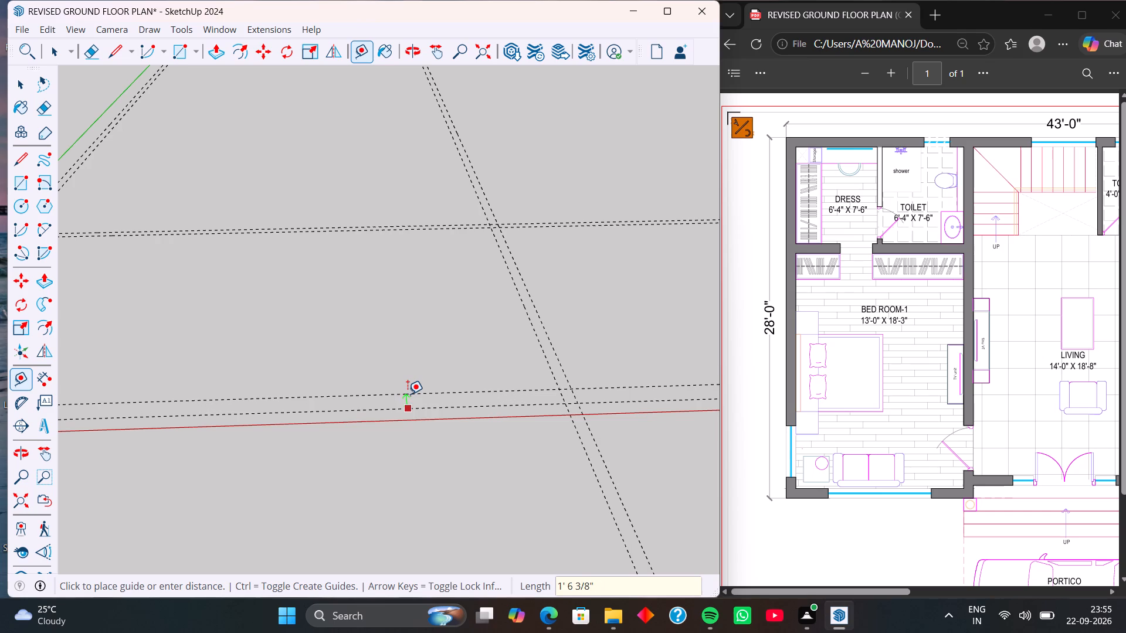
key(9)
key(Return)
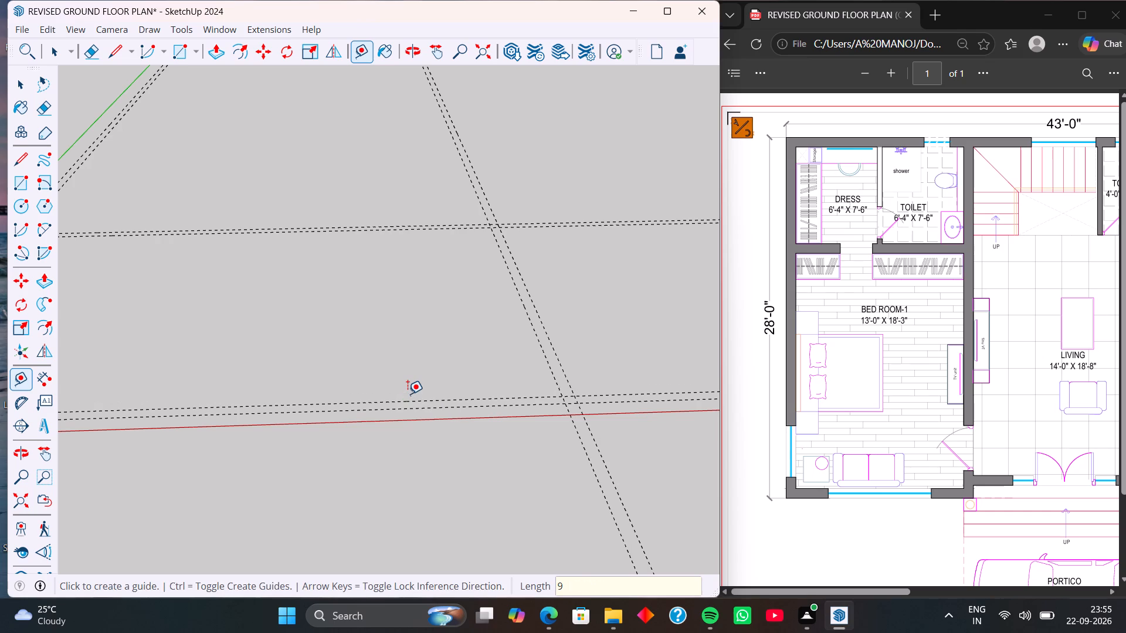
Add a guide 6'4" inward from the inner wall guide nearest the green axis for the dress room, and another 5" beyond it.
scroll(385, 350, down, 3)
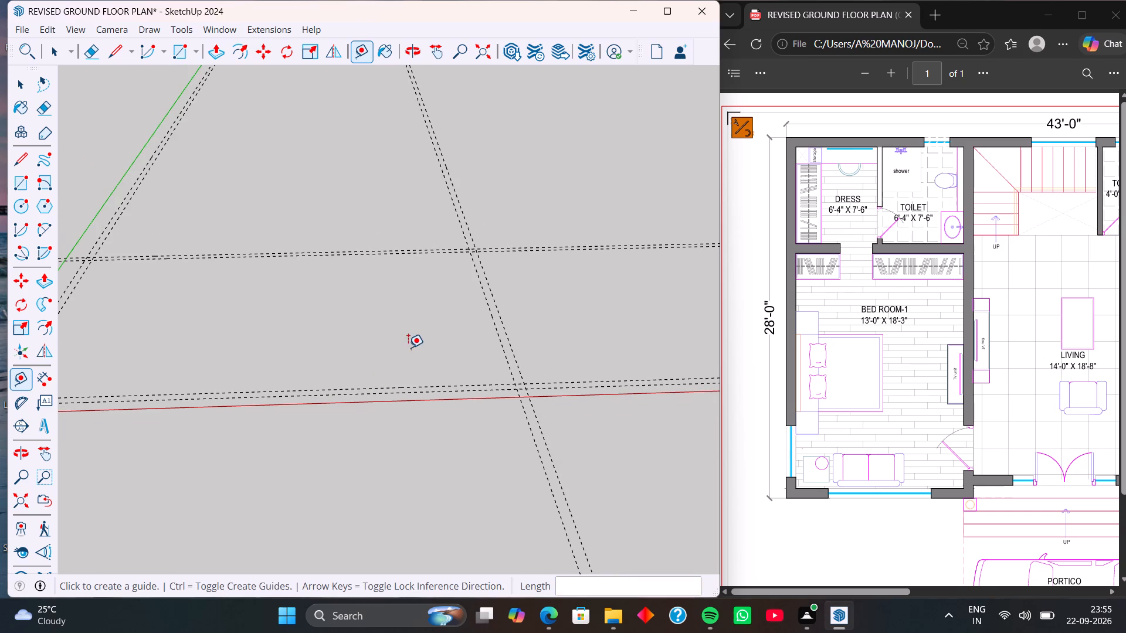
scroll(279, 310, down, 2)
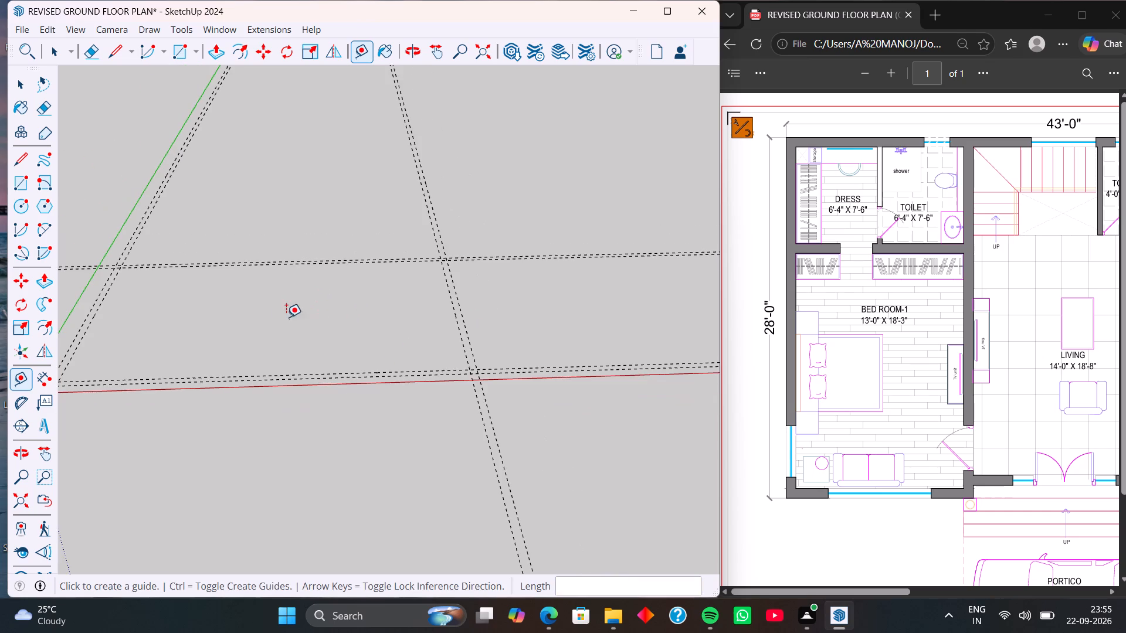
middle_drag(289, 318, 336, 399)
scroll(303, 310, down, 2)
middle_drag(312, 308, 225, 297)
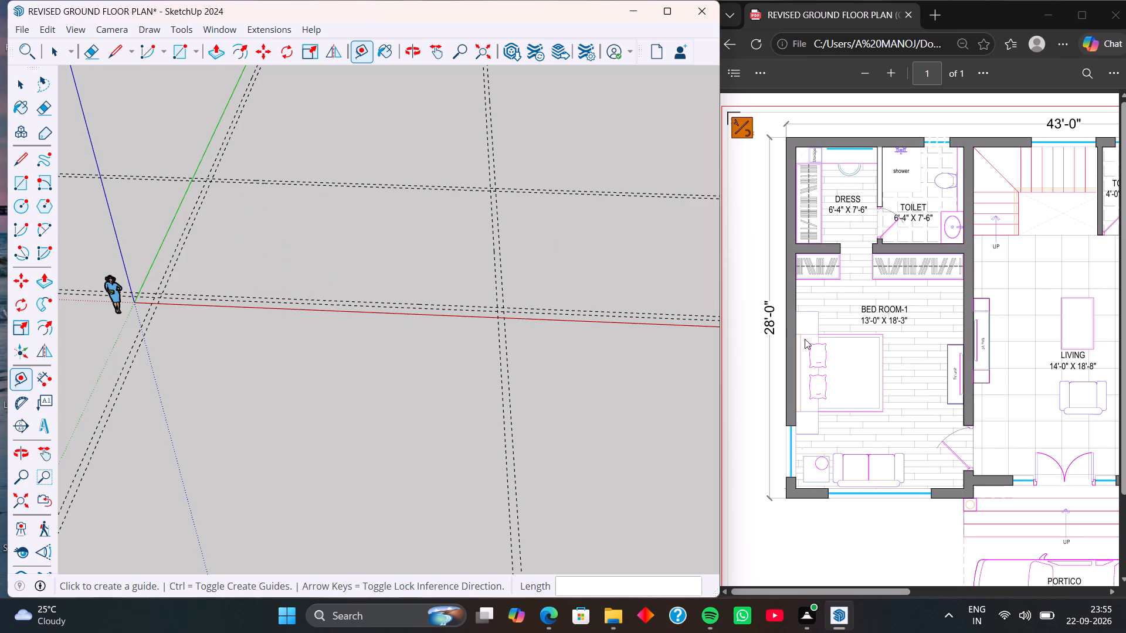
scroll(821, 347, down, 4)
scroll(884, 285, down, 1)
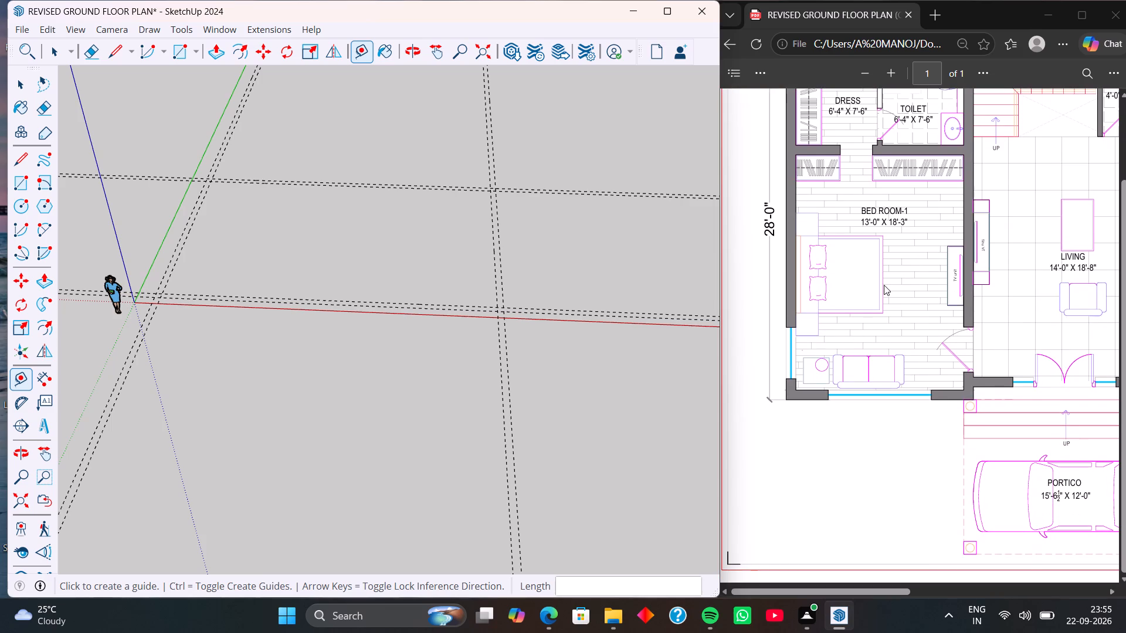
scroll(890, 311, up, 5)
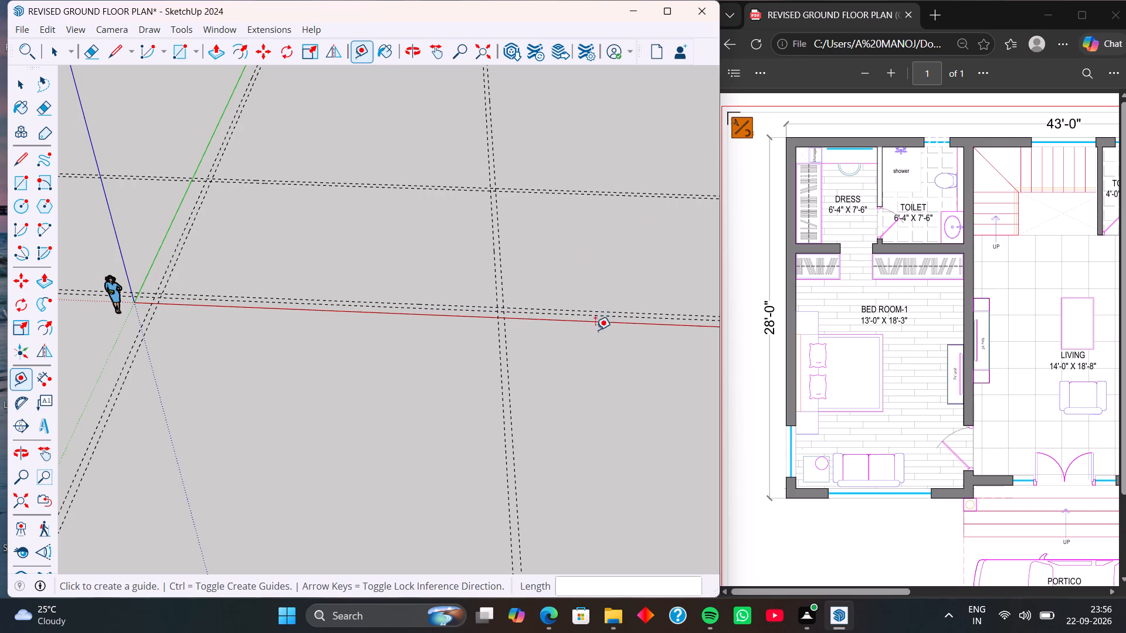
middle_drag(432, 276, 523, 292)
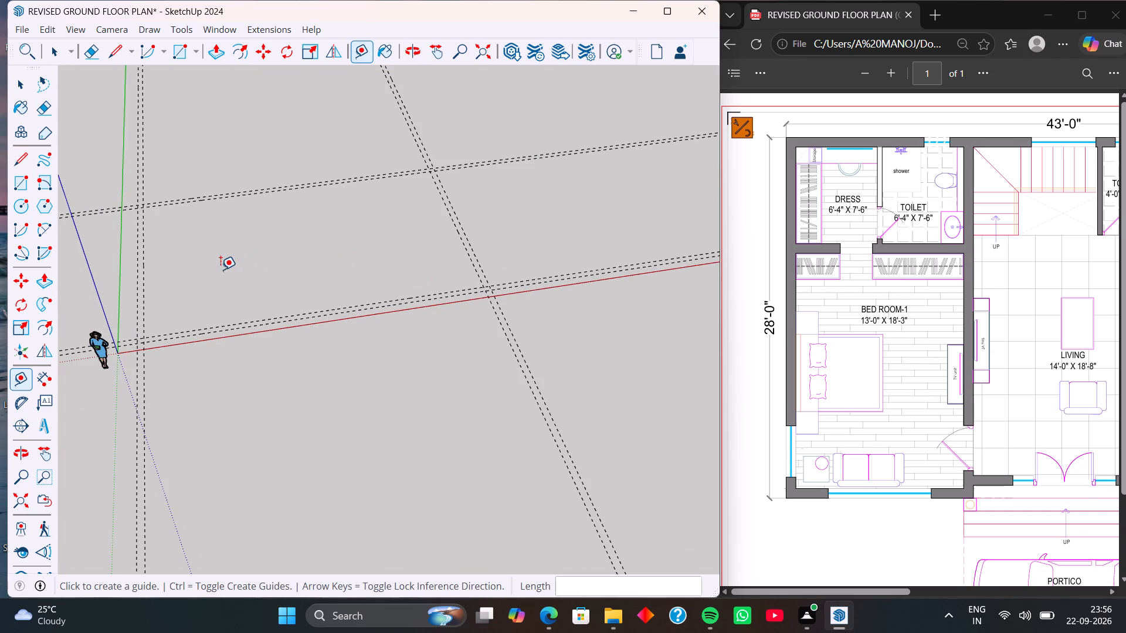
scroll(221, 270, down, 2)
shift+middle_drag(221, 270, 301, 334)
scroll(257, 307, up, 7)
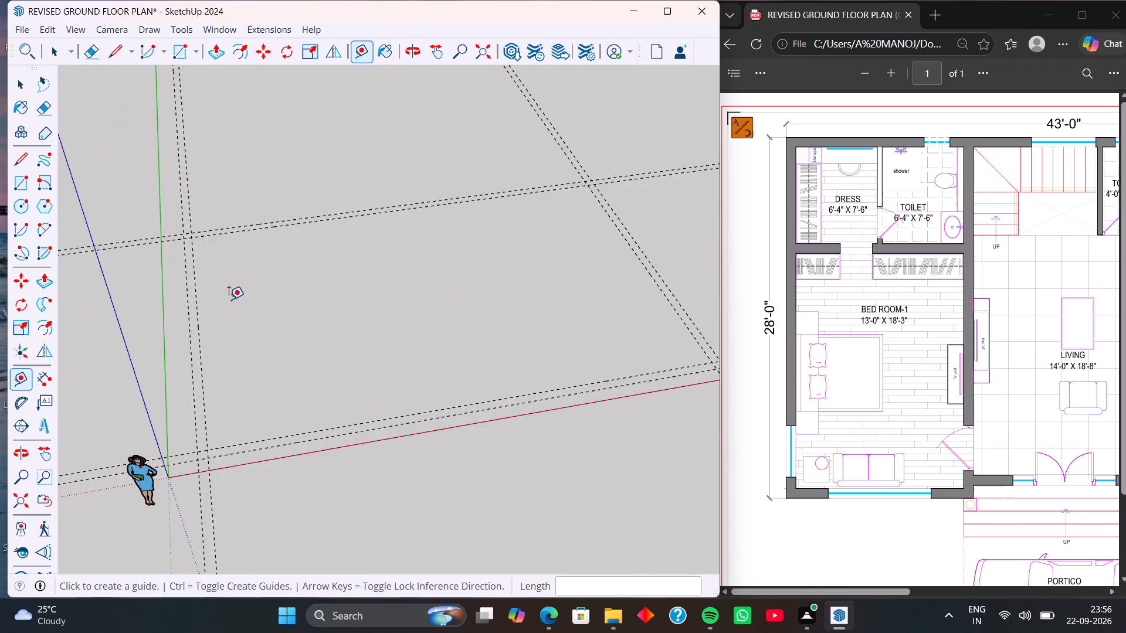
scroll(229, 300, up, 2)
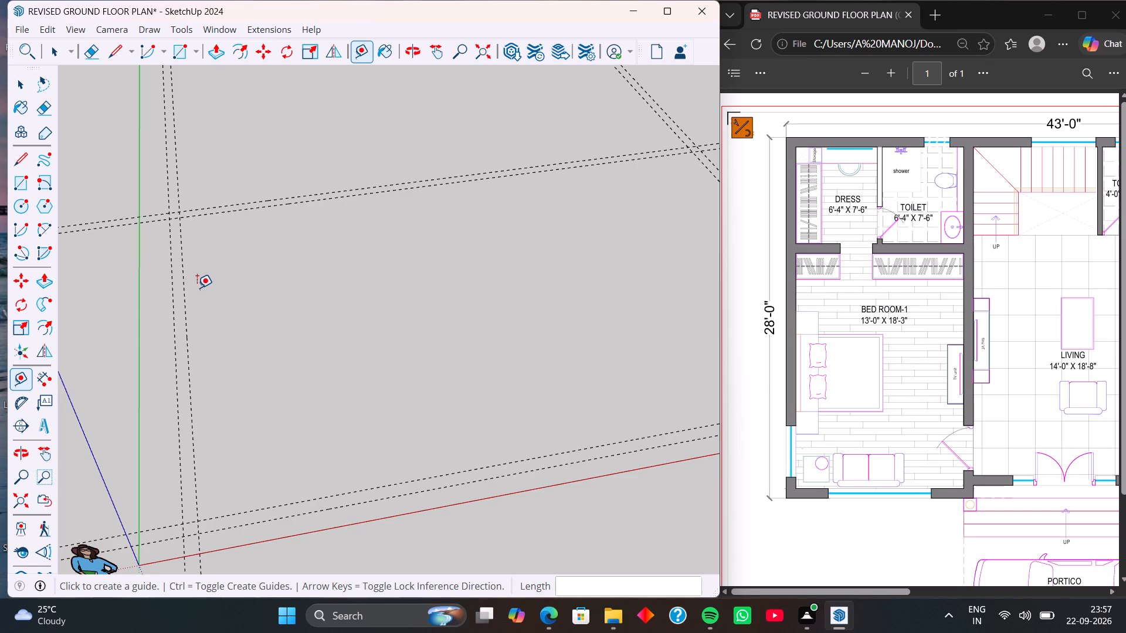
click(183, 283)
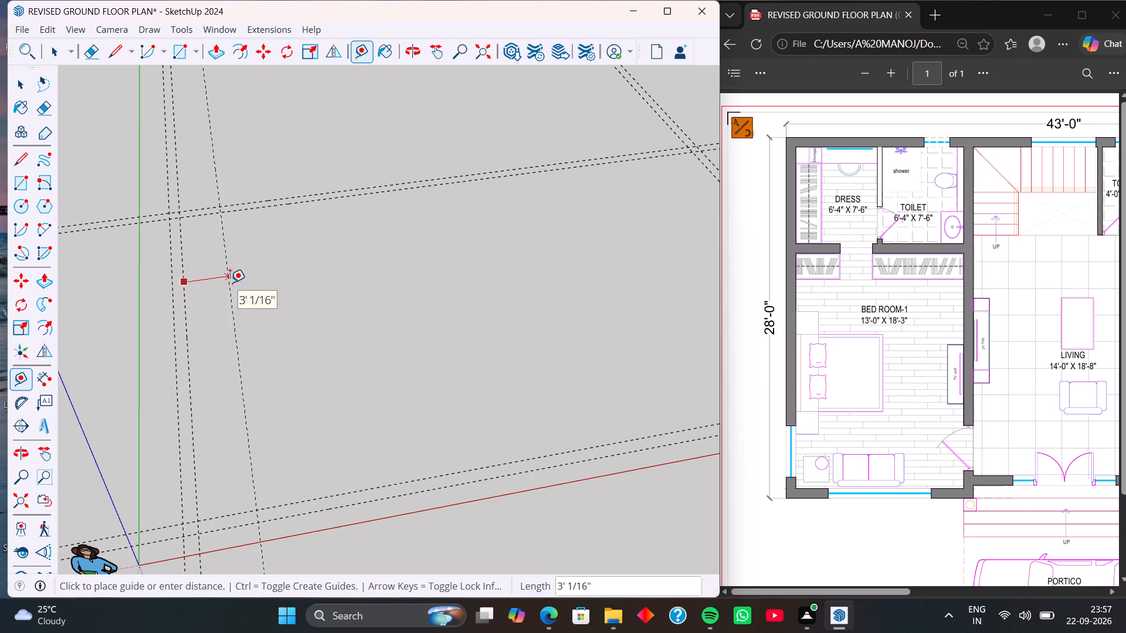
text(6'4)
key(Return)
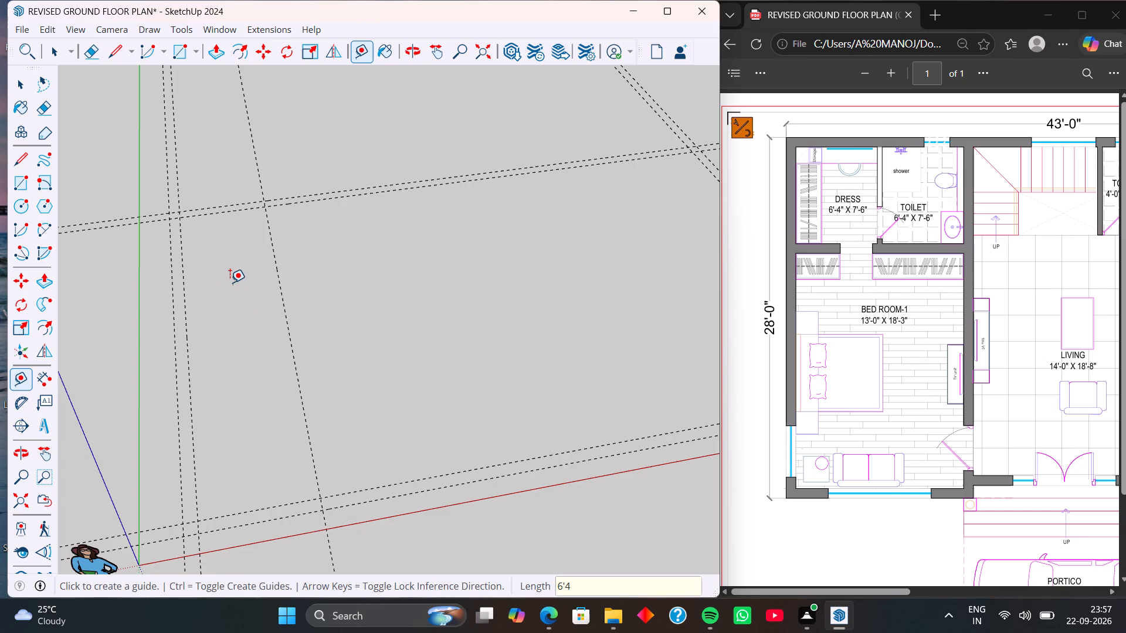
click(277, 281)
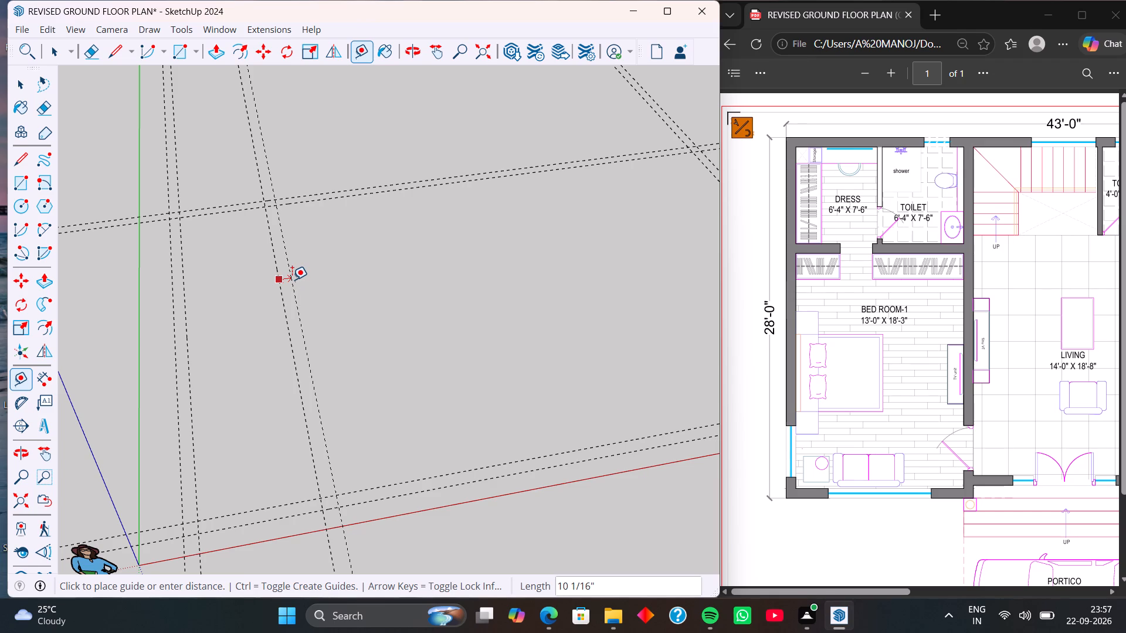
key(5)
key(Return)
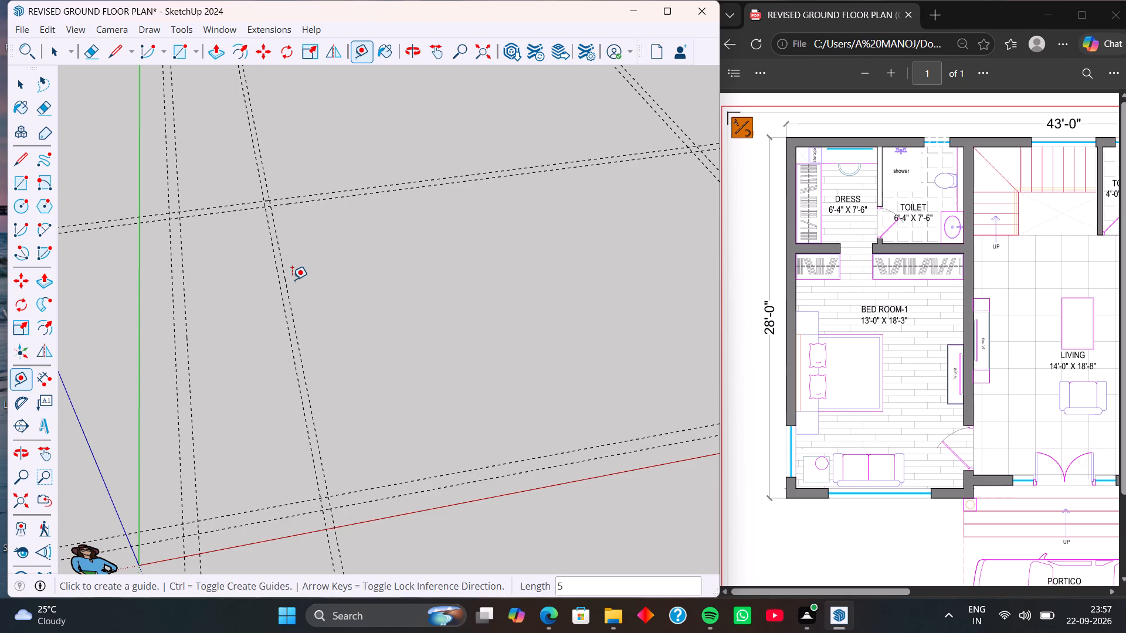
Add a guide 6'4" beyond the 5" partition for the toilet width, and another 9" beyond it for the bedroom–living wall.
scroll(285, 266, up, 3)
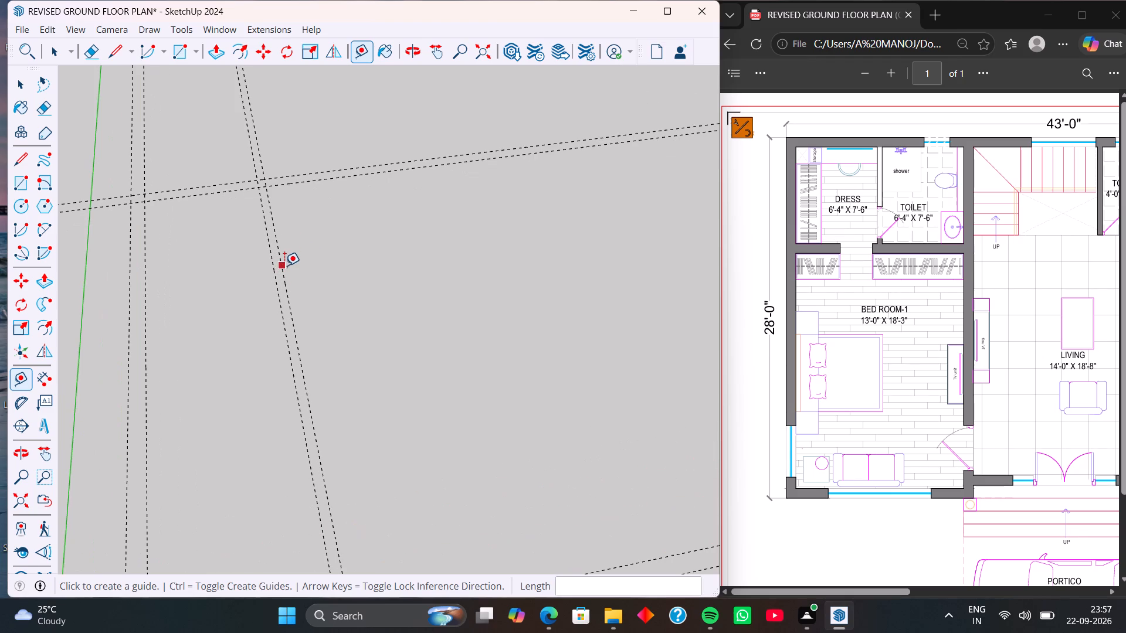
click(284, 266)
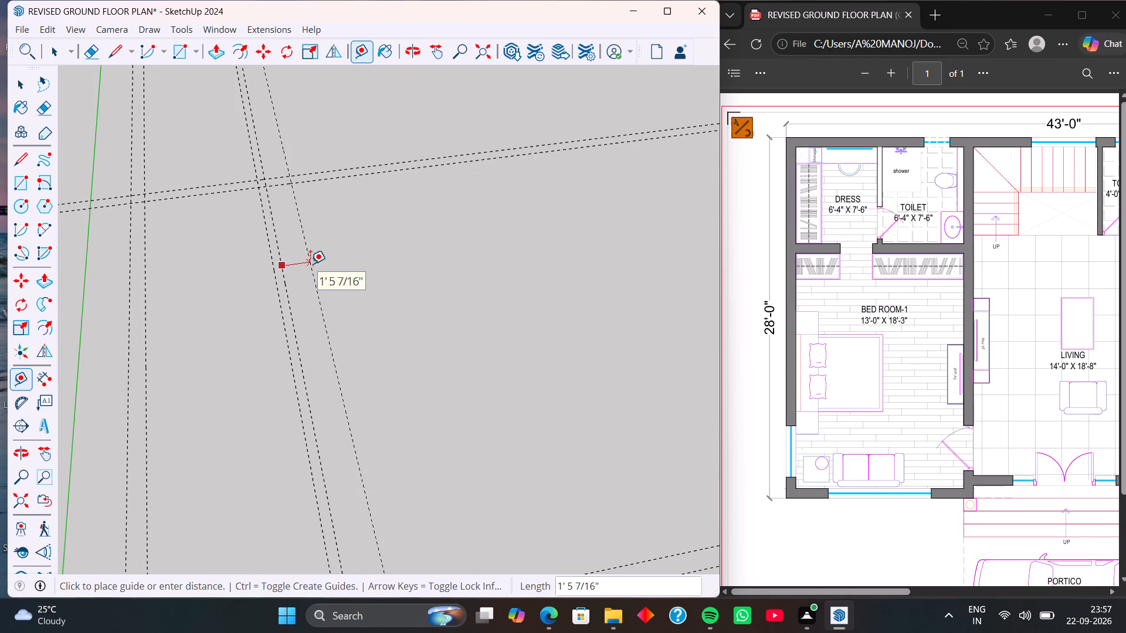
text(6')
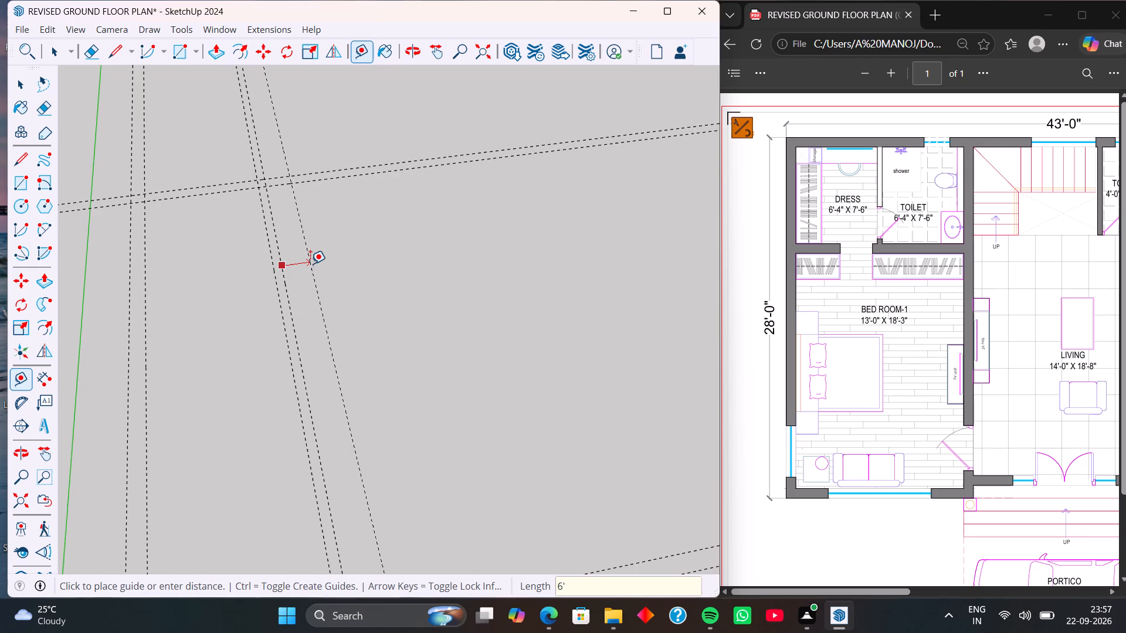
key(4)
key(Return)
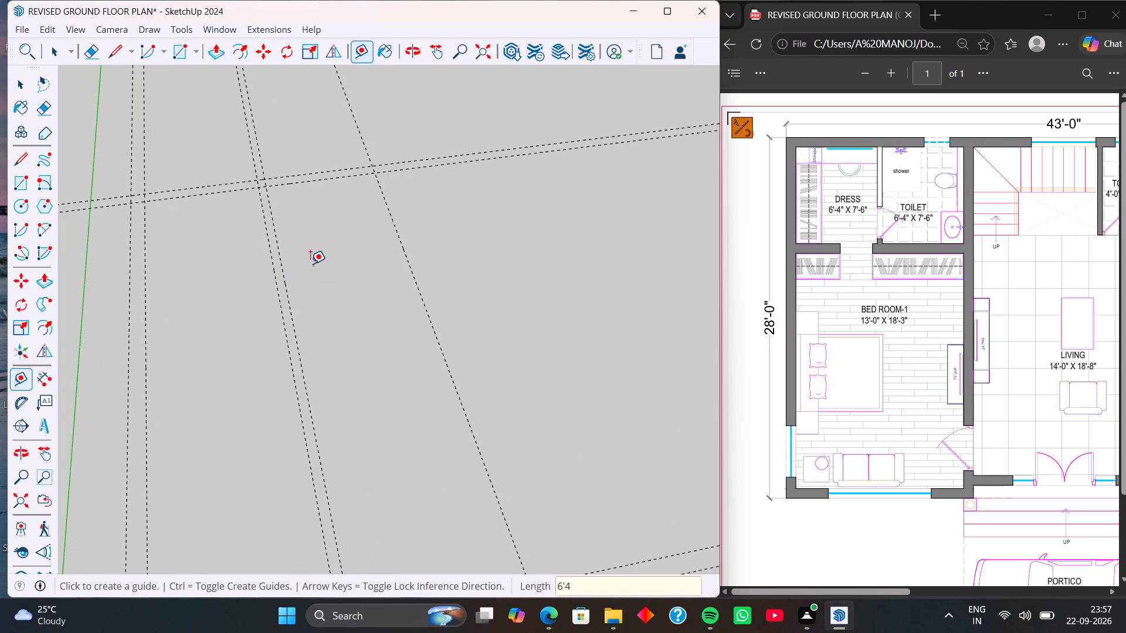
click(408, 253)
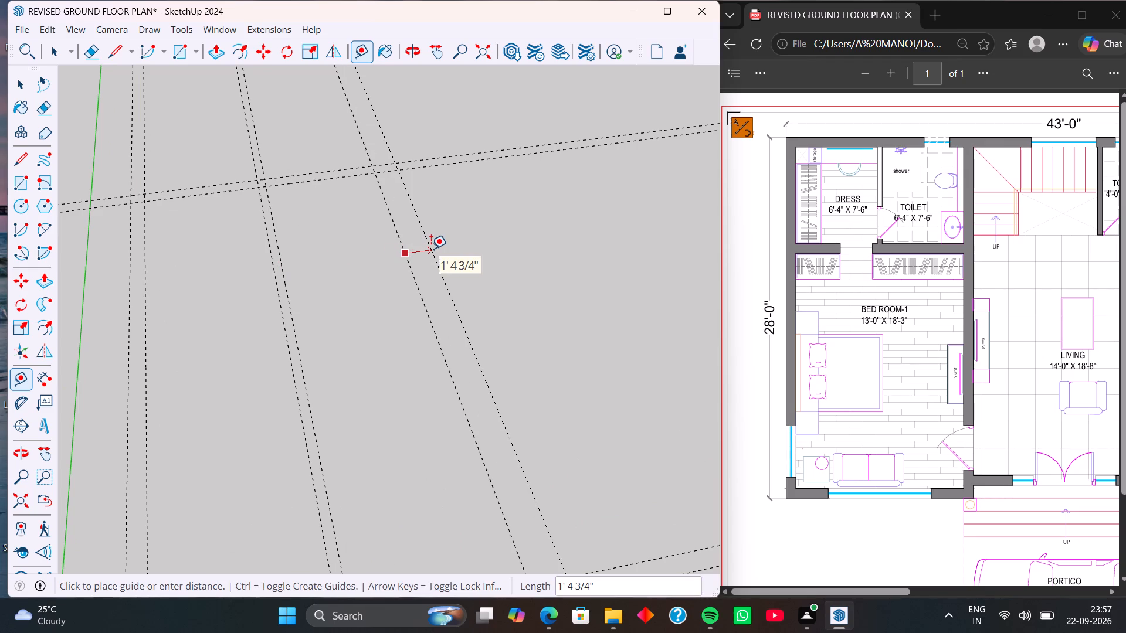
key(9)
key(Return)
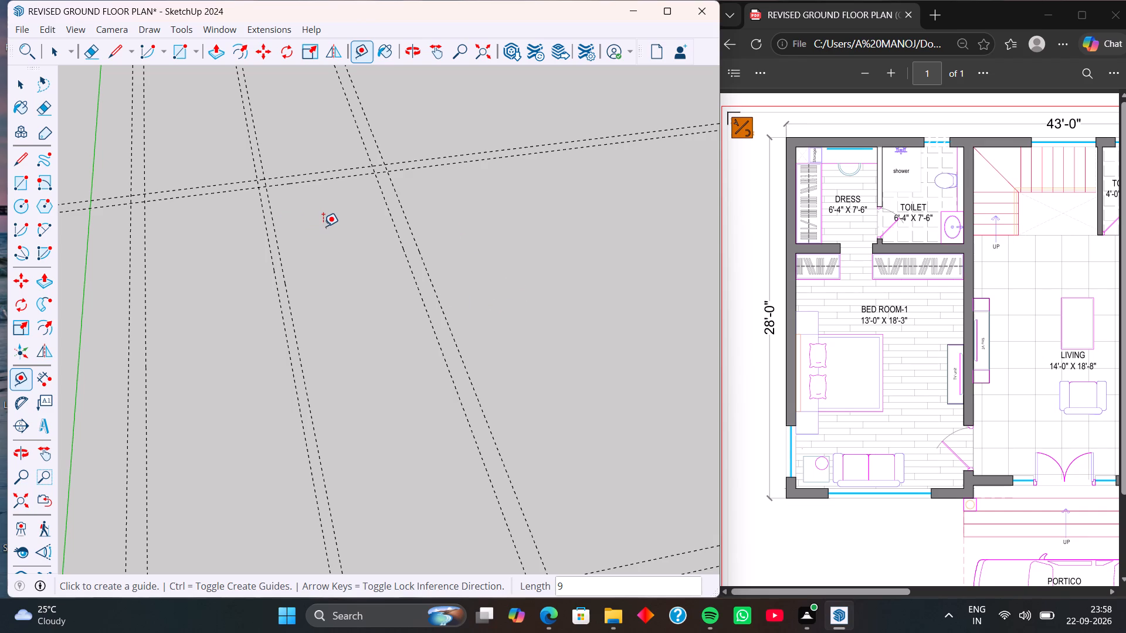
Add a guide 7'6" forward of the inner rear wall guide for the dress and toilet depth, and another 9" in front of it.
click(310, 181)
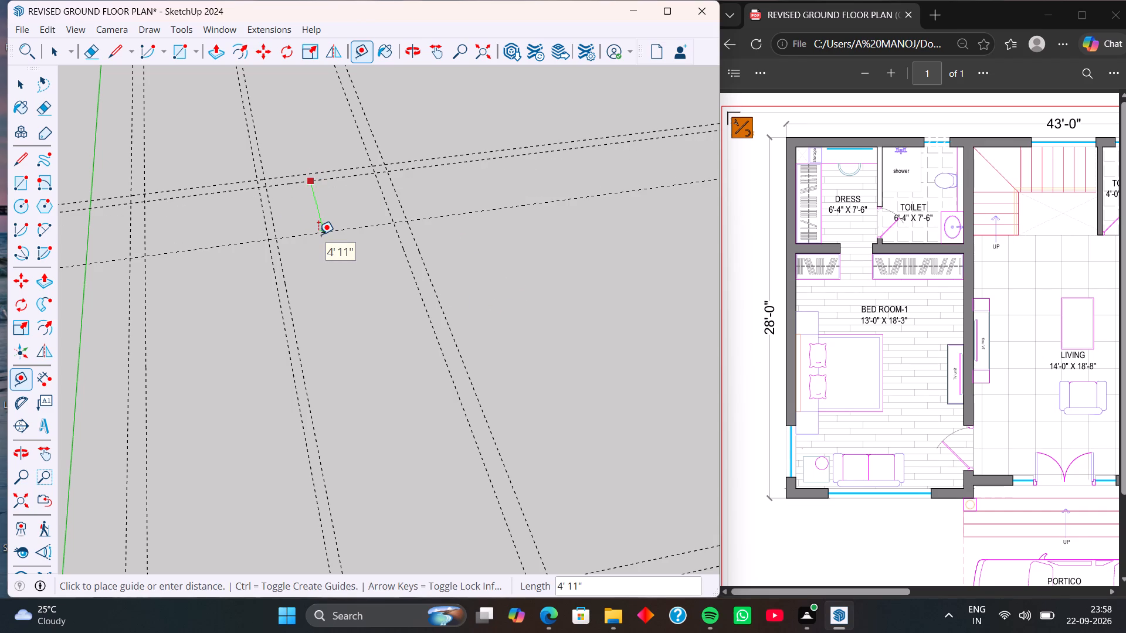
text(7')
key(6)
key(Return)
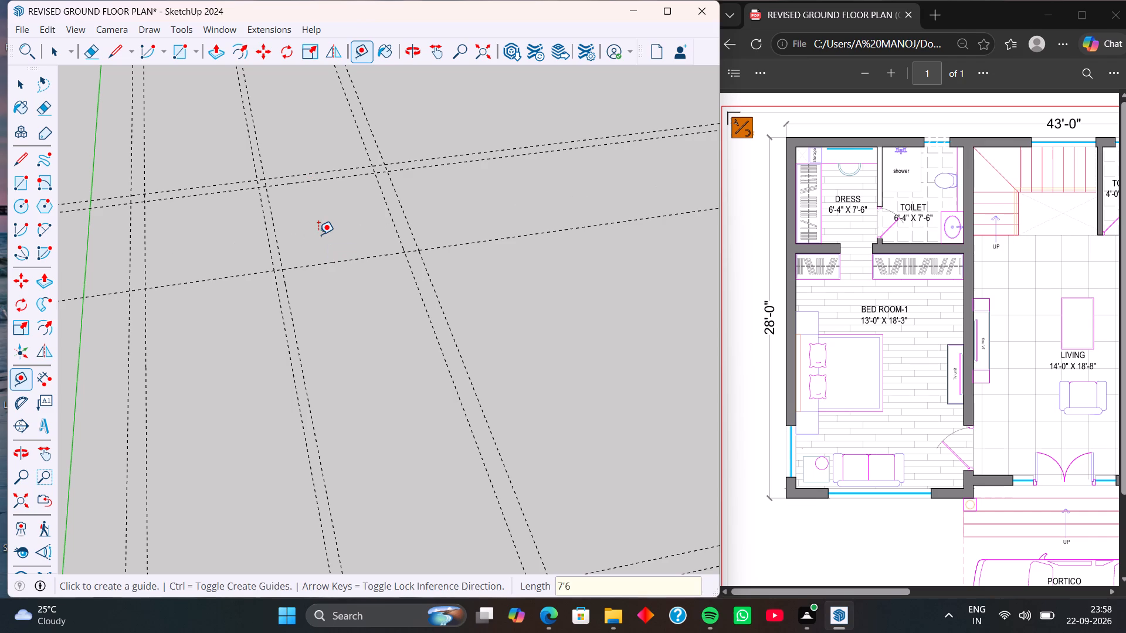
click(326, 263)
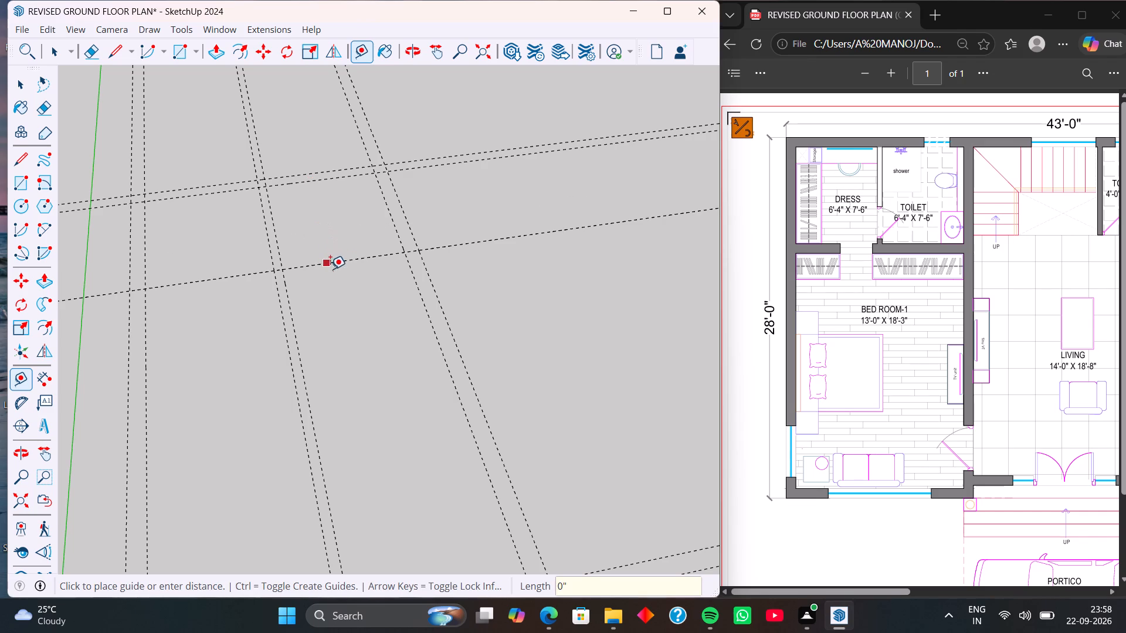
key(9)
key(Return)
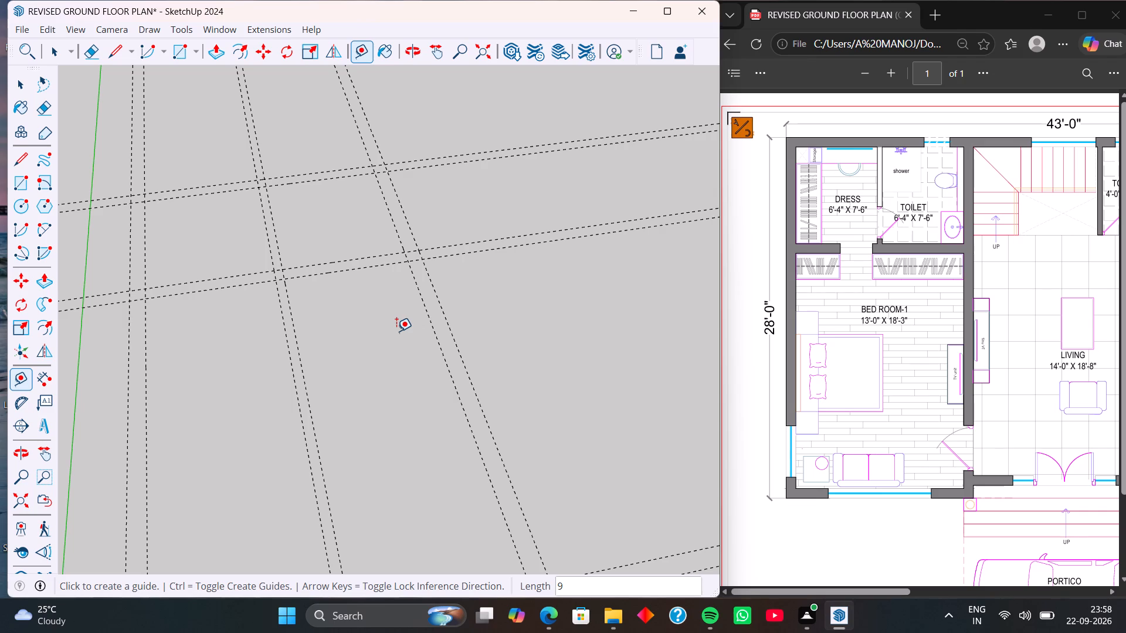
Draw a 9" by 28' wall rectangle between Bed Room-1 and Living, from the rear outer guide to the front outer guide.
scroll(396, 331, down, 3)
shift+middle_drag(394, 345, 316, 263)
middle_drag(350, 320, 291, 323)
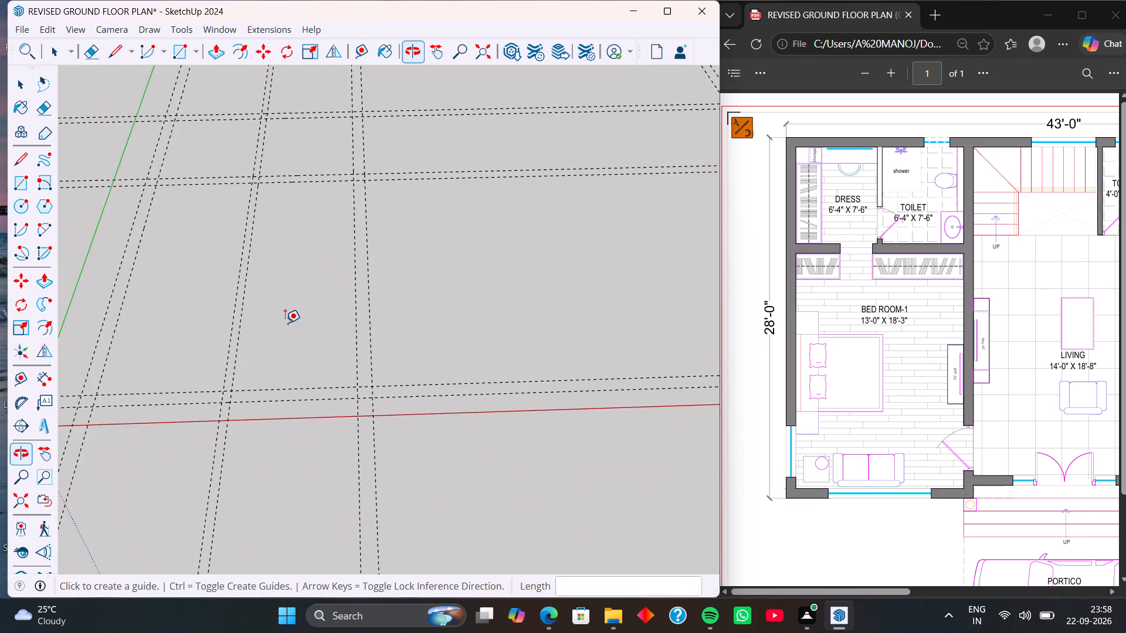
scroll(284, 319, down, 2)
shift+middle_drag(290, 311, 297, 348)
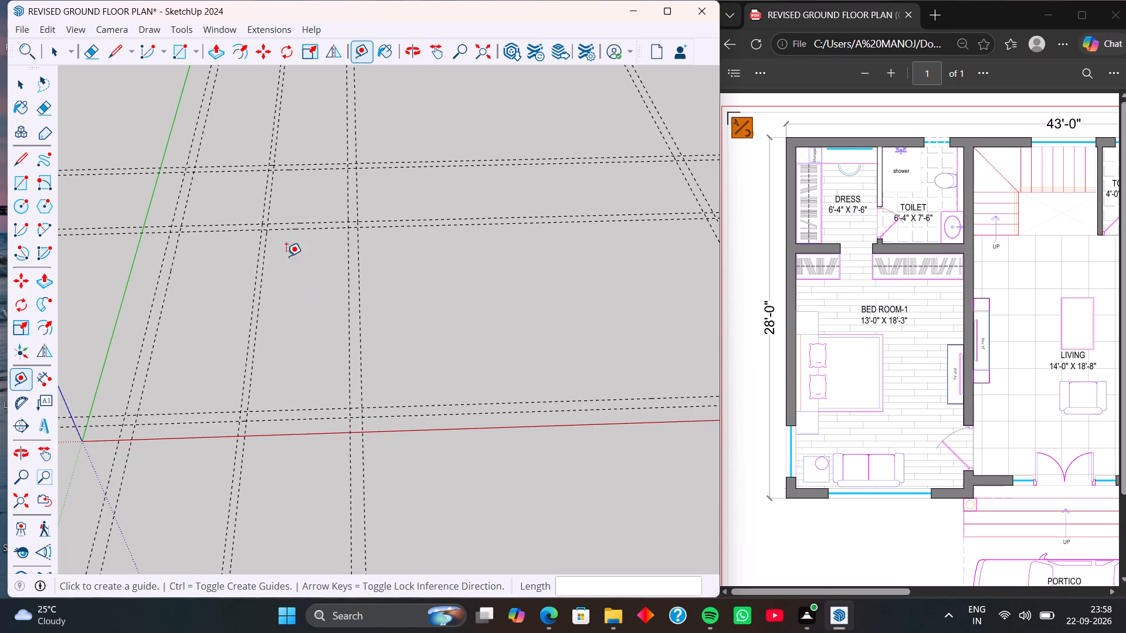
click(180, 55)
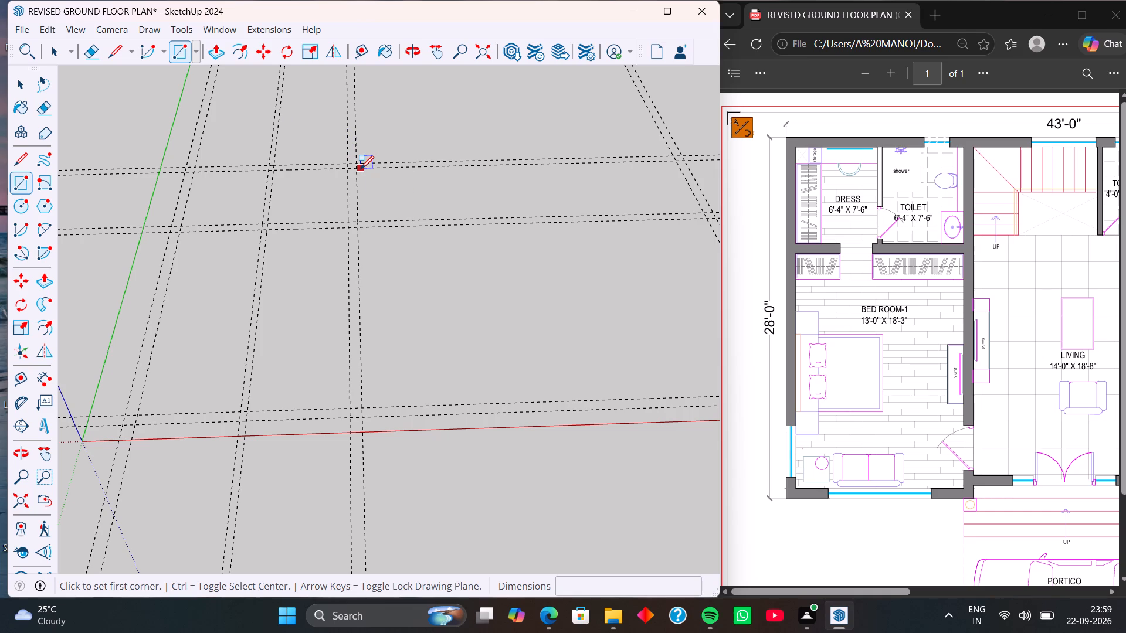
scroll(361, 169, up, 4)
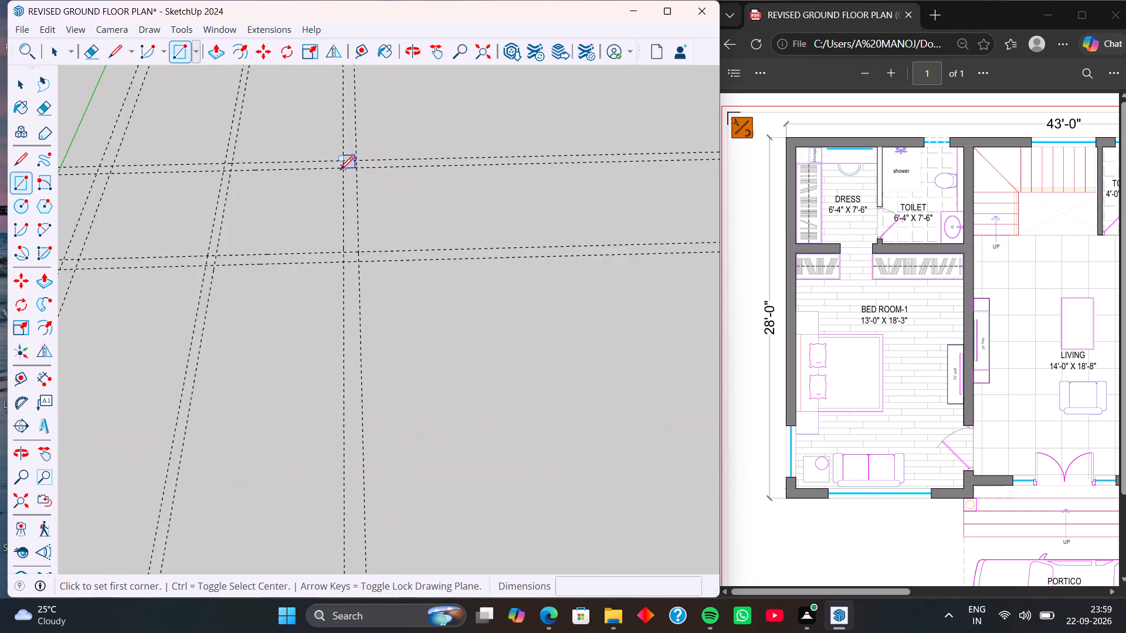
scroll(340, 169, up, 5)
click(346, 160)
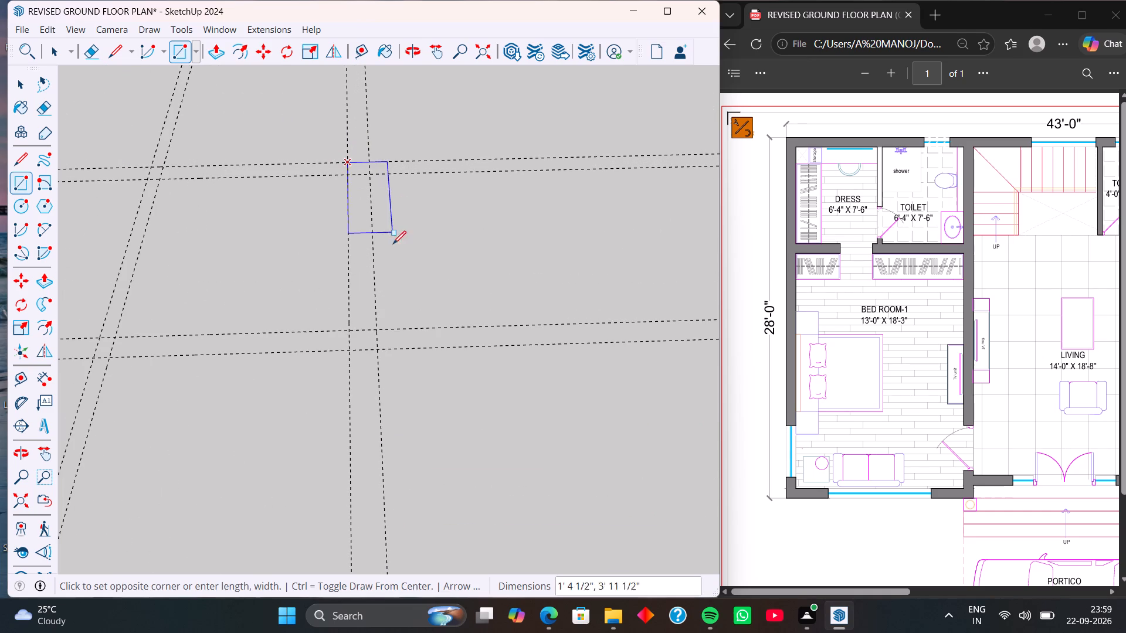
scroll(394, 256, down, 8)
shift+middle_drag(392, 318, 386, 182)
shift+middle_drag(413, 360, 385, 277)
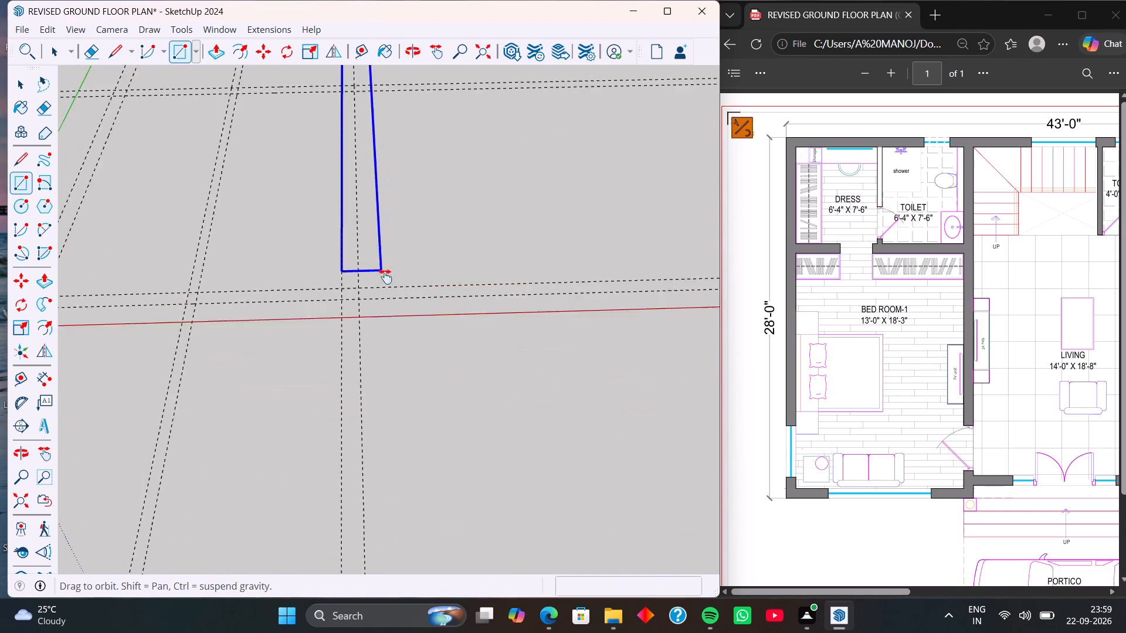
shift+middle_drag(385, 277, 385, 274)
scroll(359, 288, up, 8)
click(342, 247)
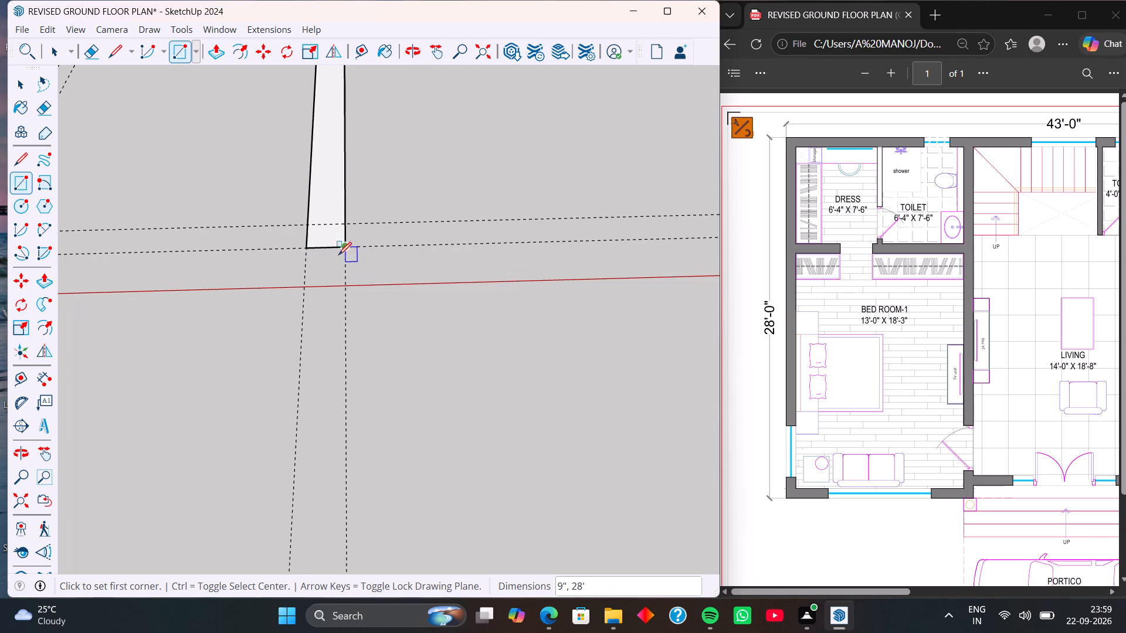
Draw a 9" by 28' rectangle for the outer side wall nearest the green axis, from the rear outer guide to the front outer guide.
scroll(287, 276, down, 13)
shift+middle_drag(194, 284, 518, 426)
shift+middle_drag(369, 288, 382, 394)
scroll(366, 239, up, 7)
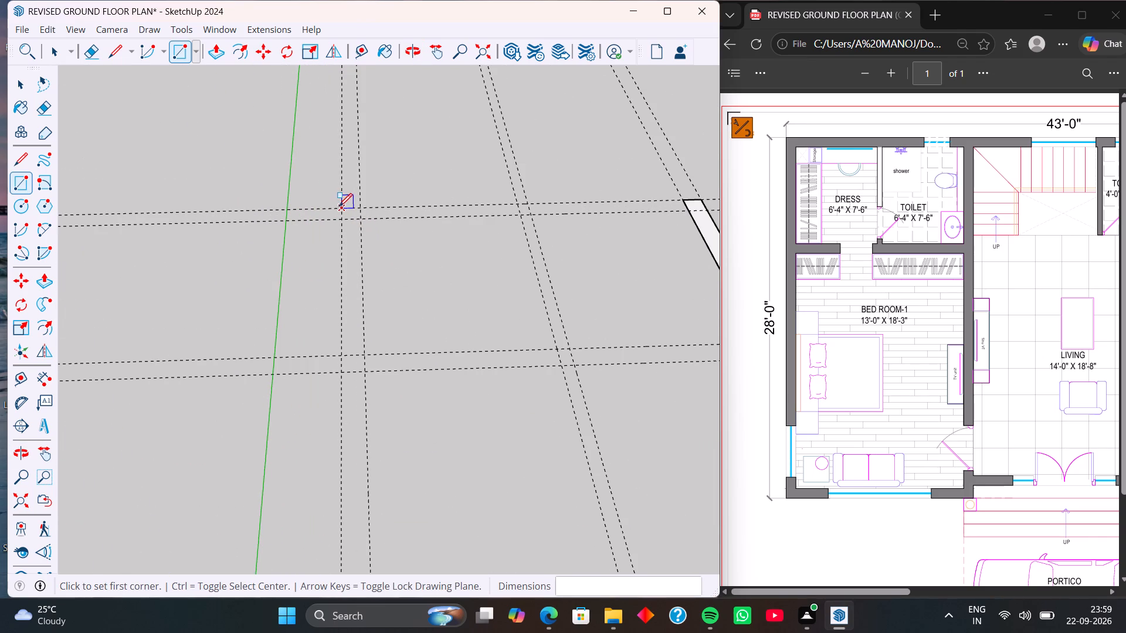
click(340, 207)
scroll(384, 329, down, 13)
shift+middle_drag(382, 390, 378, 372)
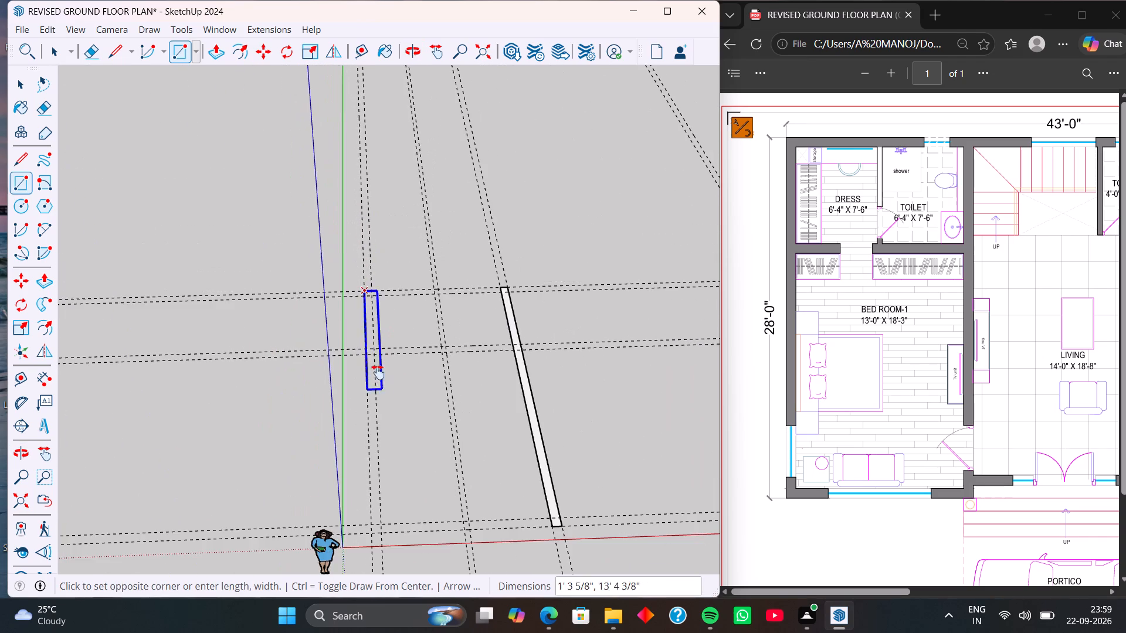
shift+middle_drag(378, 372, 375, 208)
scroll(376, 325, up, 11)
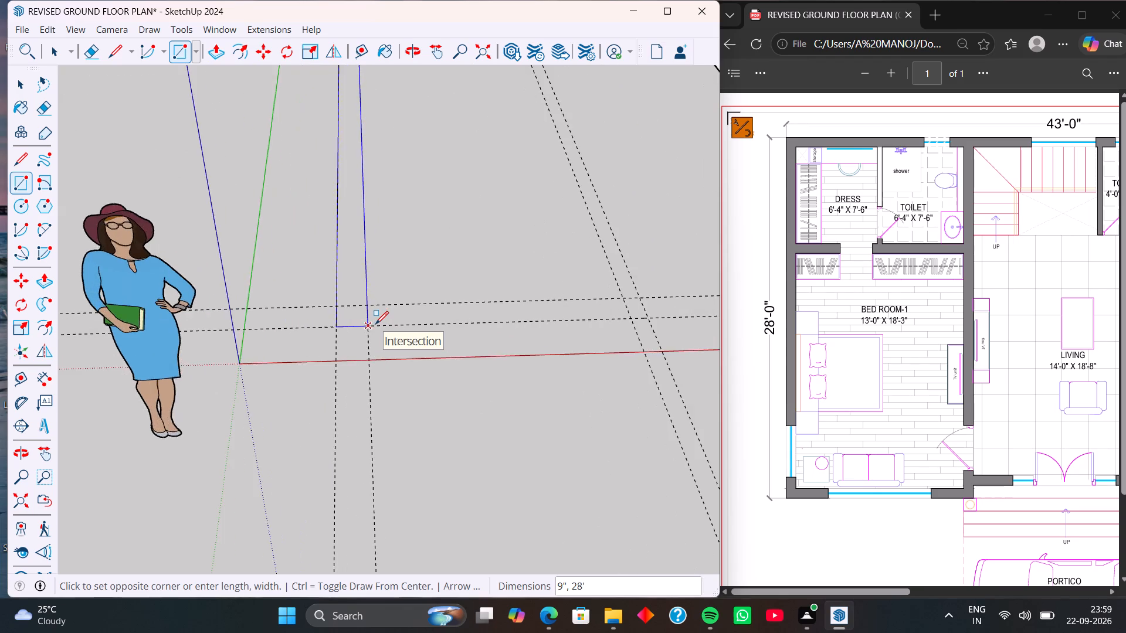
scroll(375, 324, up, 3)
click(367, 324)
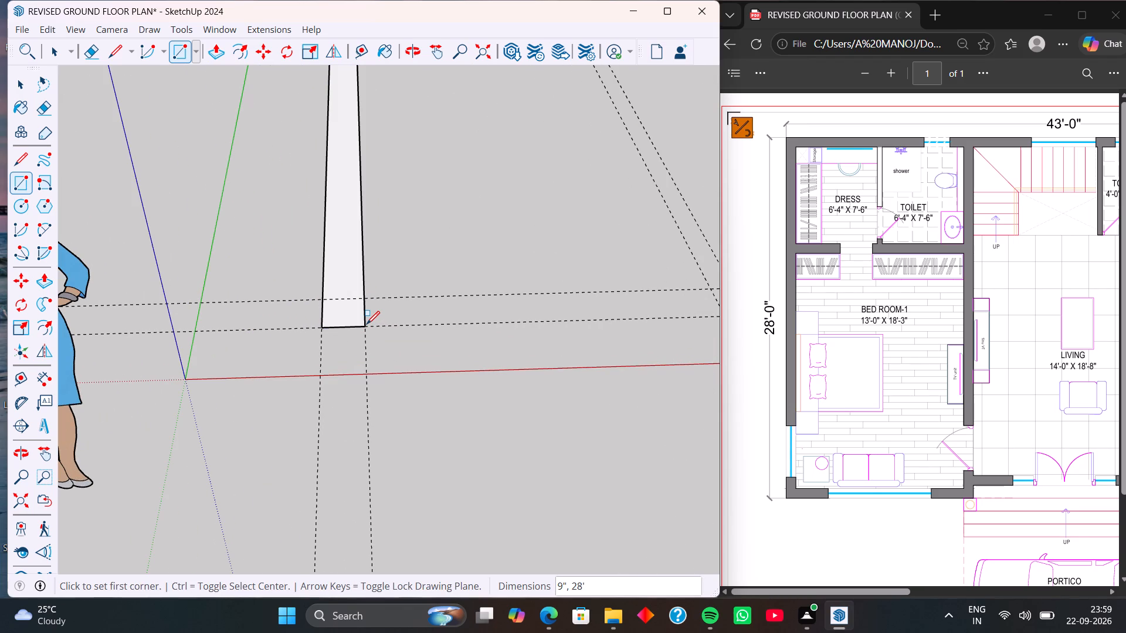
Draw a 9" by 13'1" front wall rectangle for Bed Room-1 between the two side walls, along the front guides.
click(364, 326)
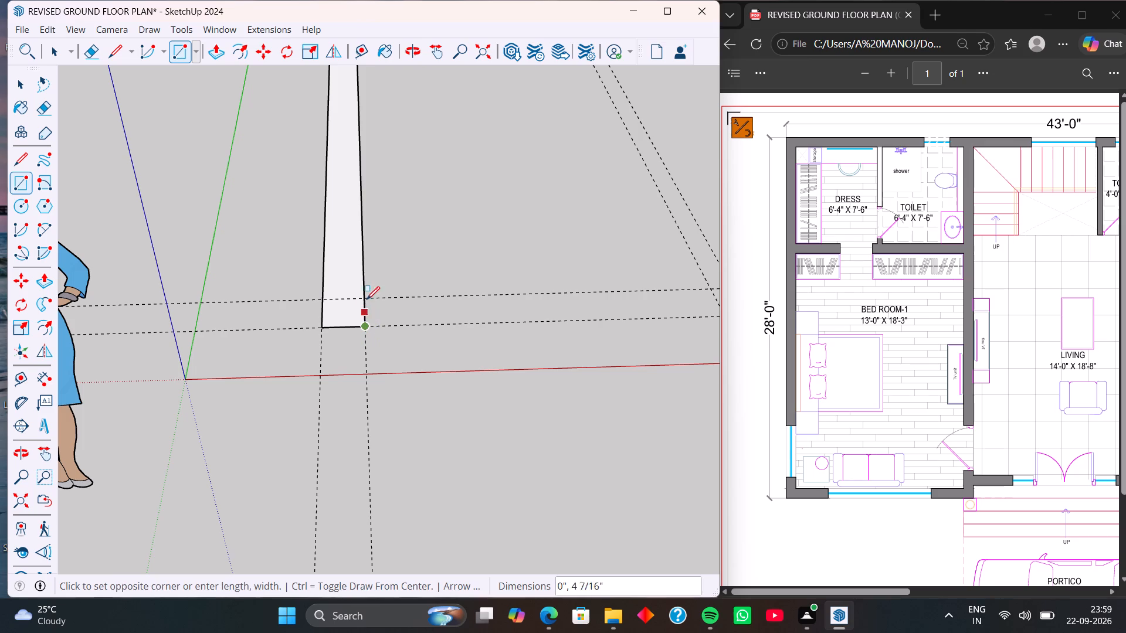
scroll(498, 293, down, 3)
shift+middle_drag(500, 293, 246, 314)
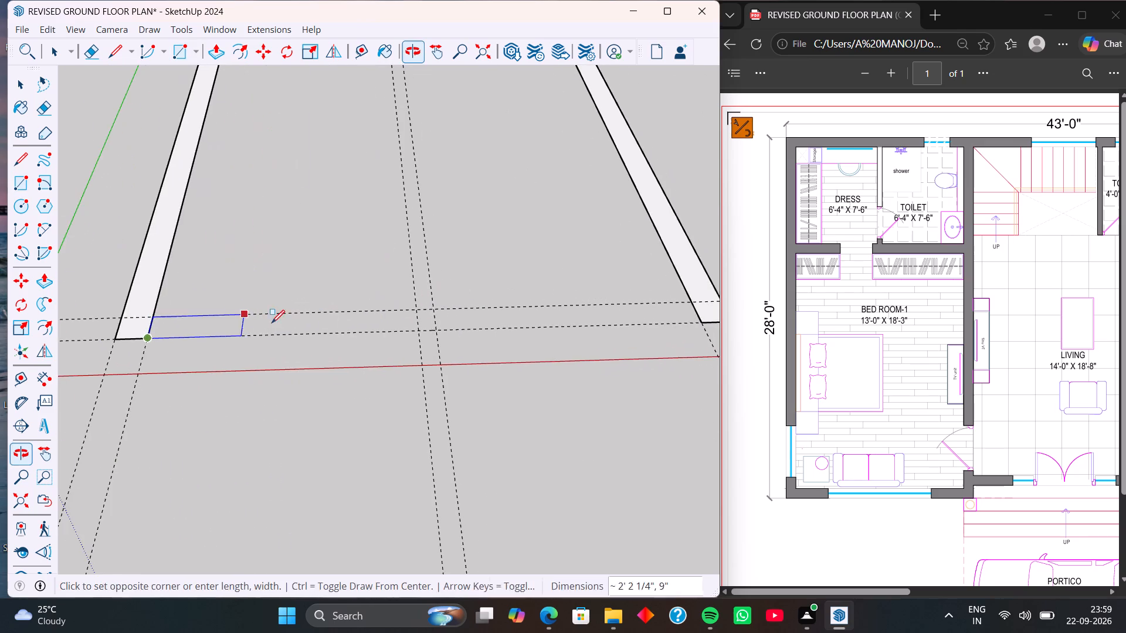
shift+middle_drag(480, 326, 266, 350)
scroll(438, 349, up, 6)
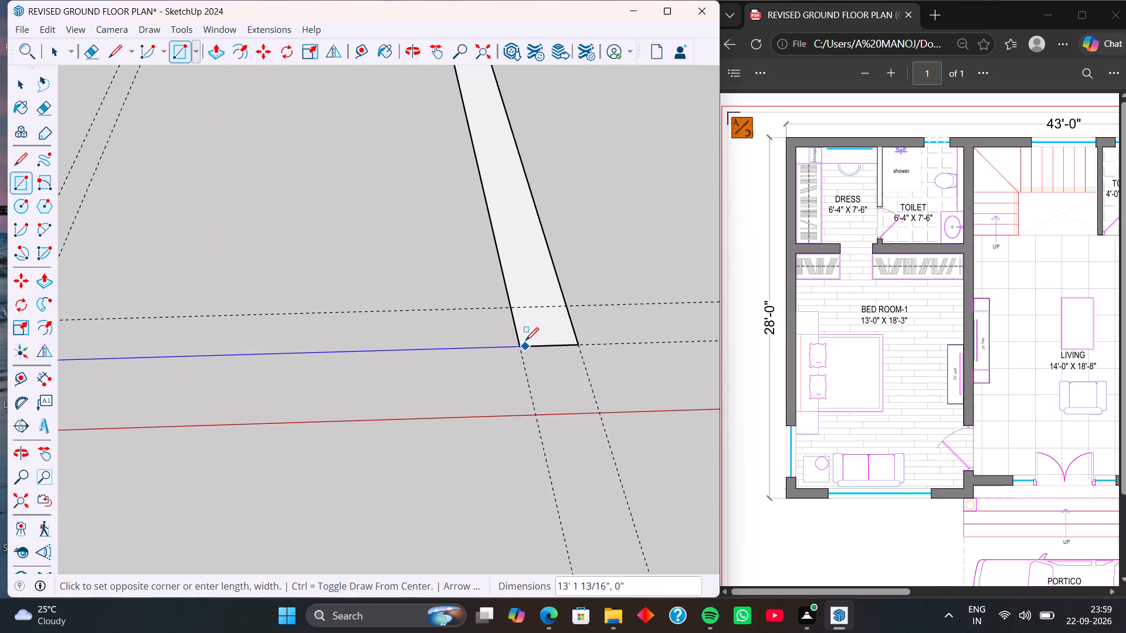
click(510, 309)
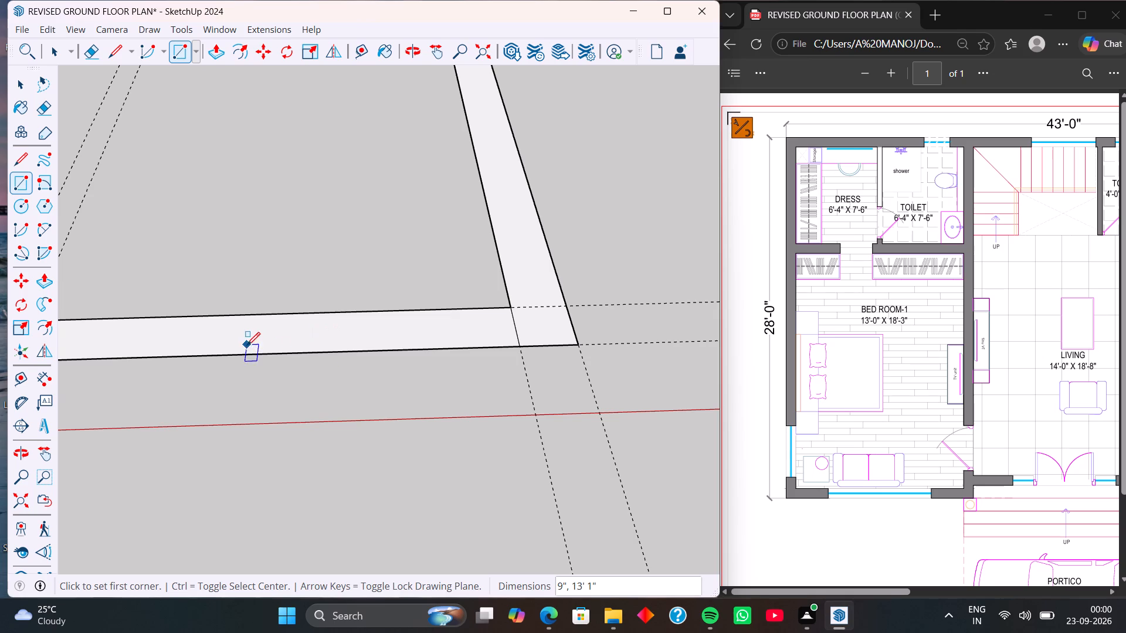
Draw the 9" rear wall rectangle between the two side walls, along the rear guides behind the dress and toilet.
scroll(269, 292, down, 19)
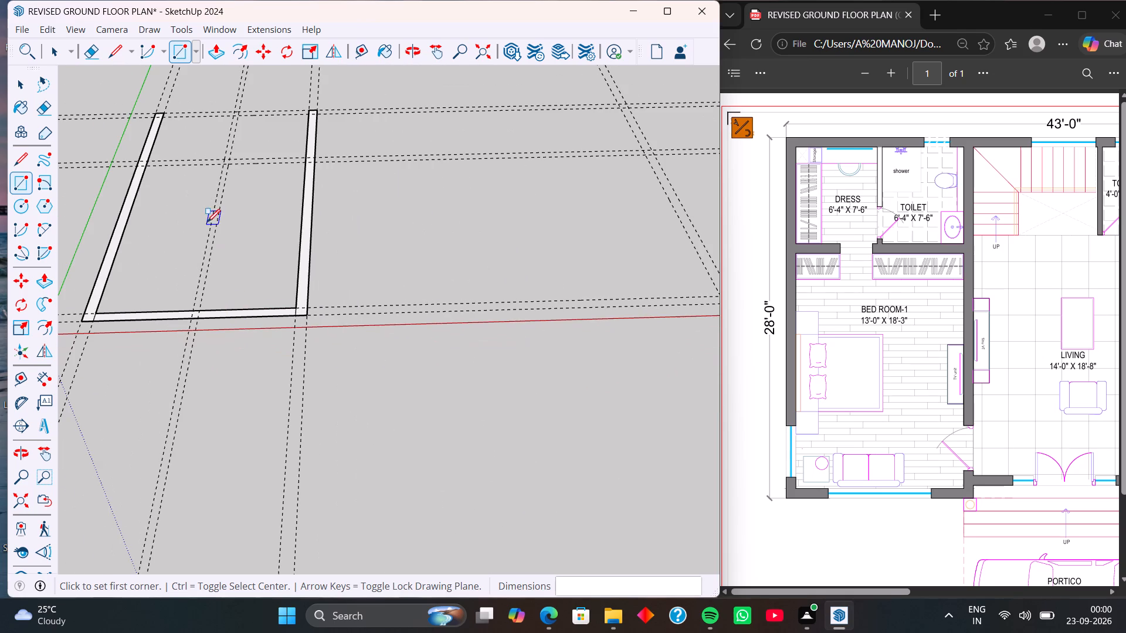
middle_drag(177, 212, 403, 406)
middle_drag(330, 304, 305, 368)
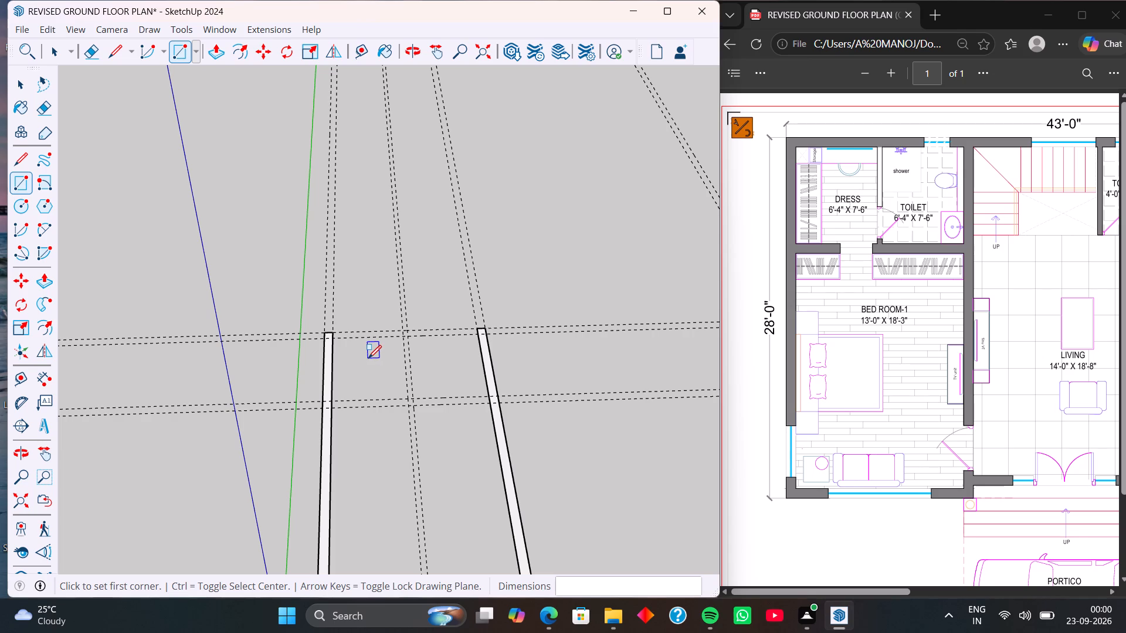
scroll(391, 349, up, 3)
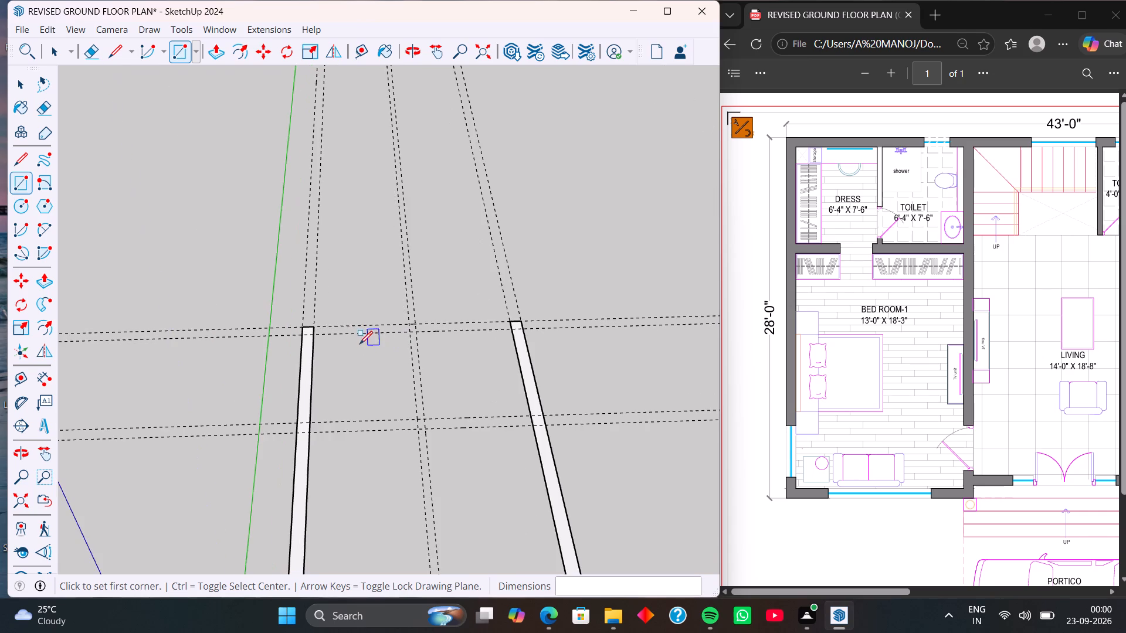
scroll(333, 338, up, 8)
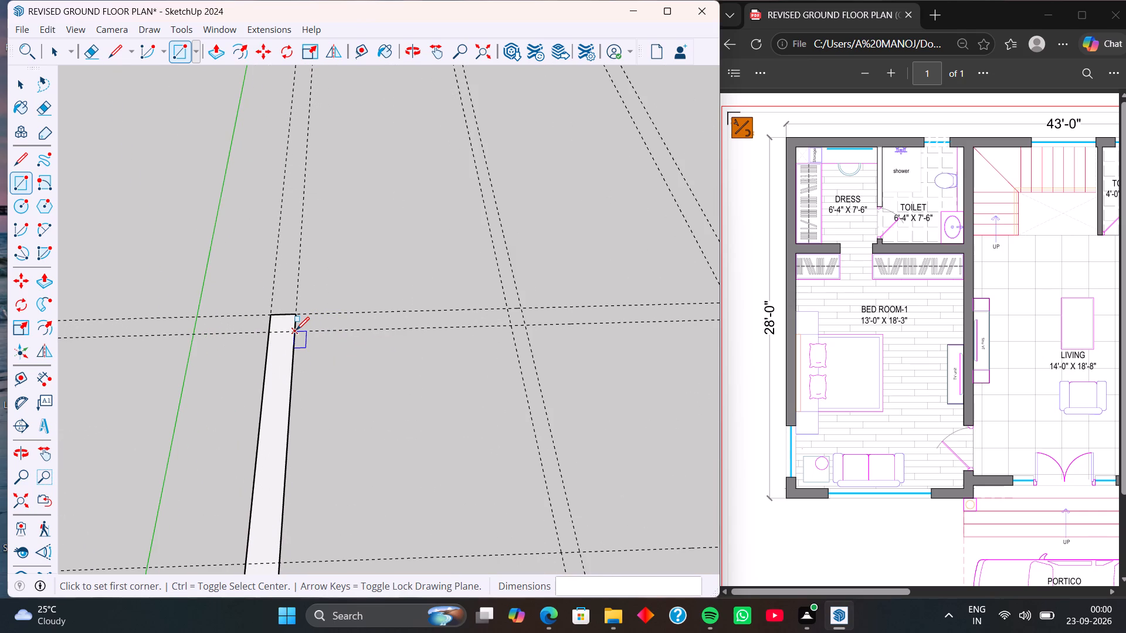
click(296, 330)
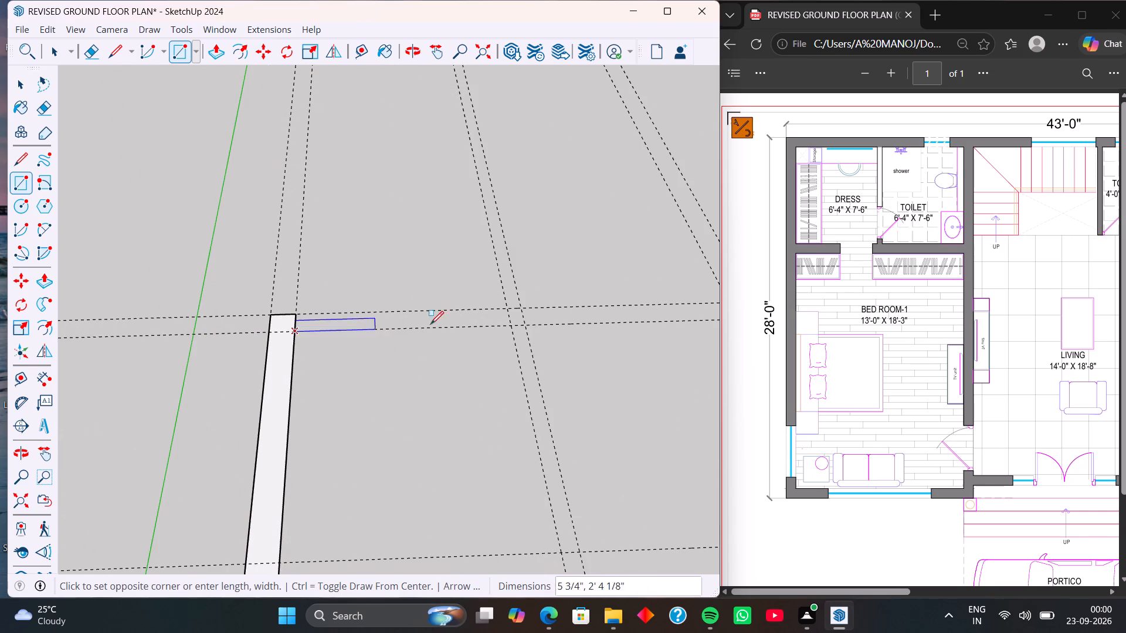
shift+middle_drag(536, 305, 311, 352)
scroll(461, 331, up, 5)
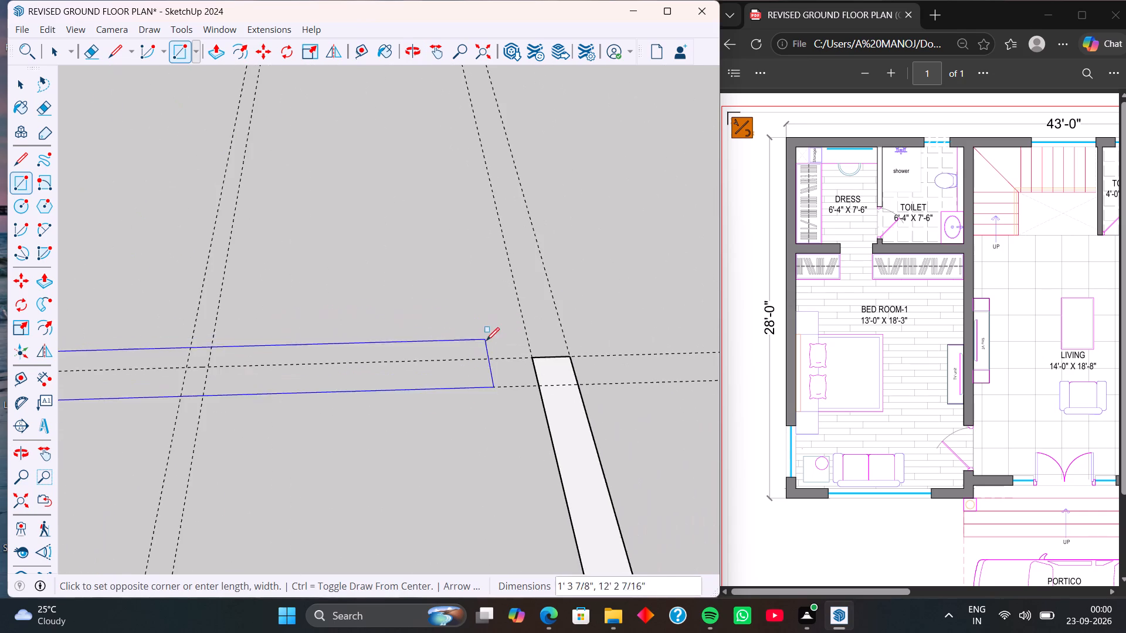
scroll(486, 341, up, 2)
click(548, 366)
Draw the 5" partition rectangle between dress and toilet, from the inner rear guide to the bedroom-side guide of the cross wall.
scroll(418, 365, down, 8)
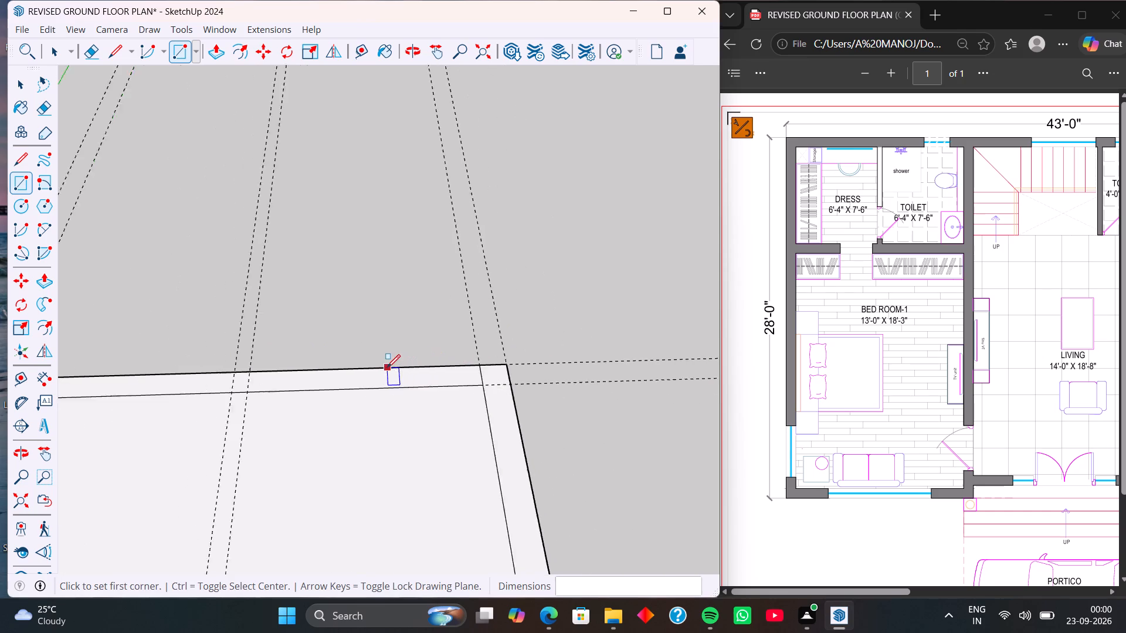
scroll(387, 367, down, 2)
shift+middle_drag(365, 404, 514, 333)
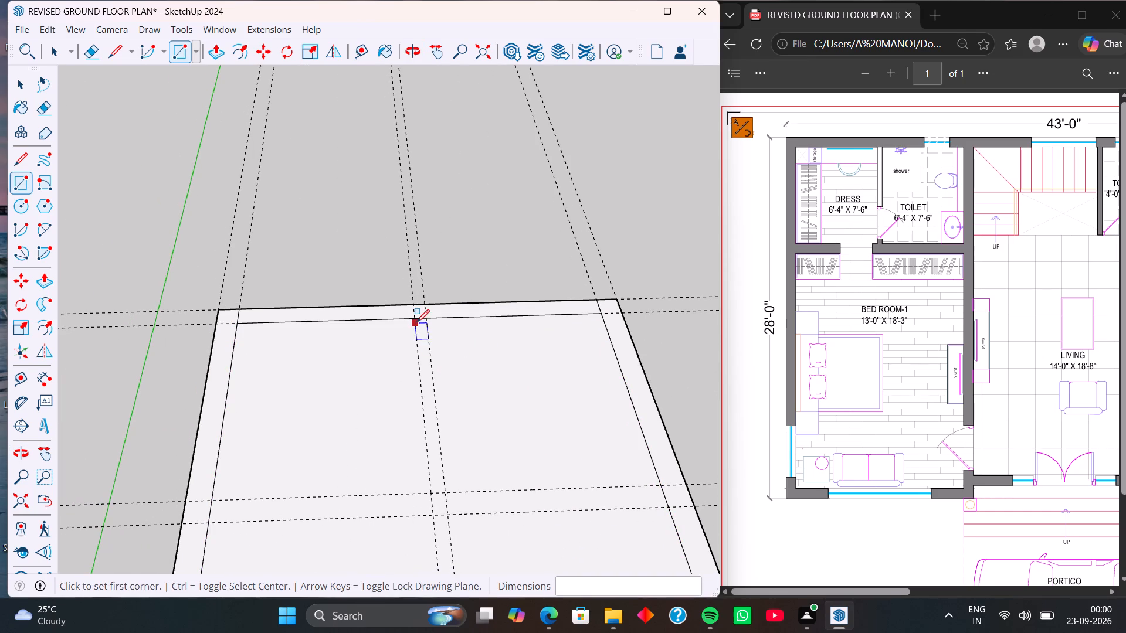
scroll(416, 322, up, 3)
drag(413, 319, 416, 319)
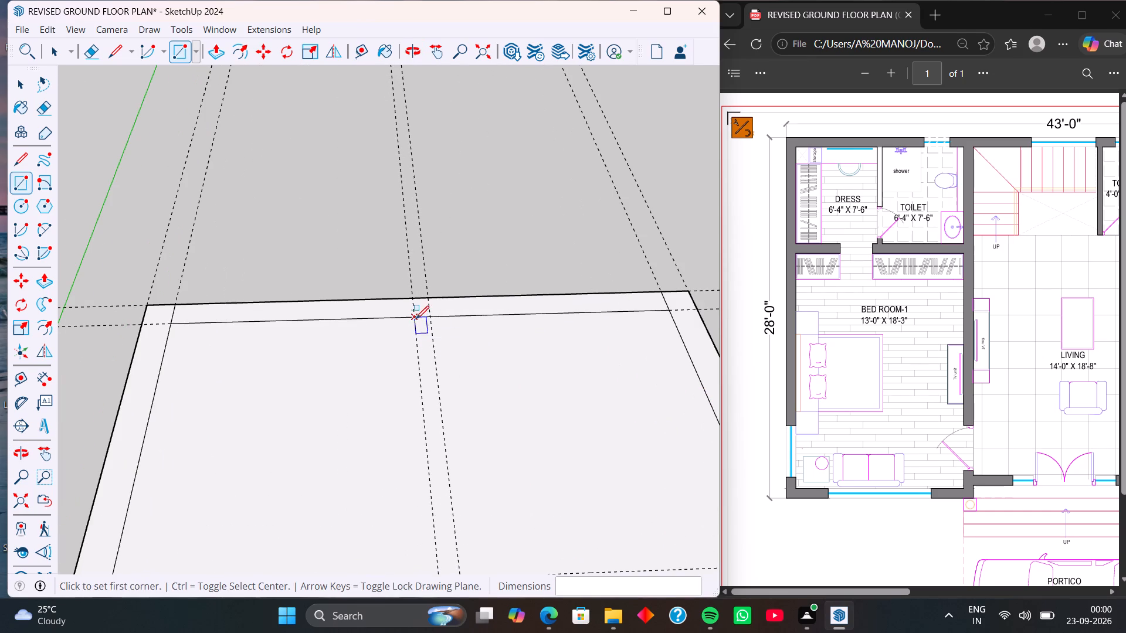
drag(416, 319, 419, 319)
scroll(439, 390, down, 4)
shift+middle_drag(452, 440, 396, 274)
scroll(396, 323, up, 4)
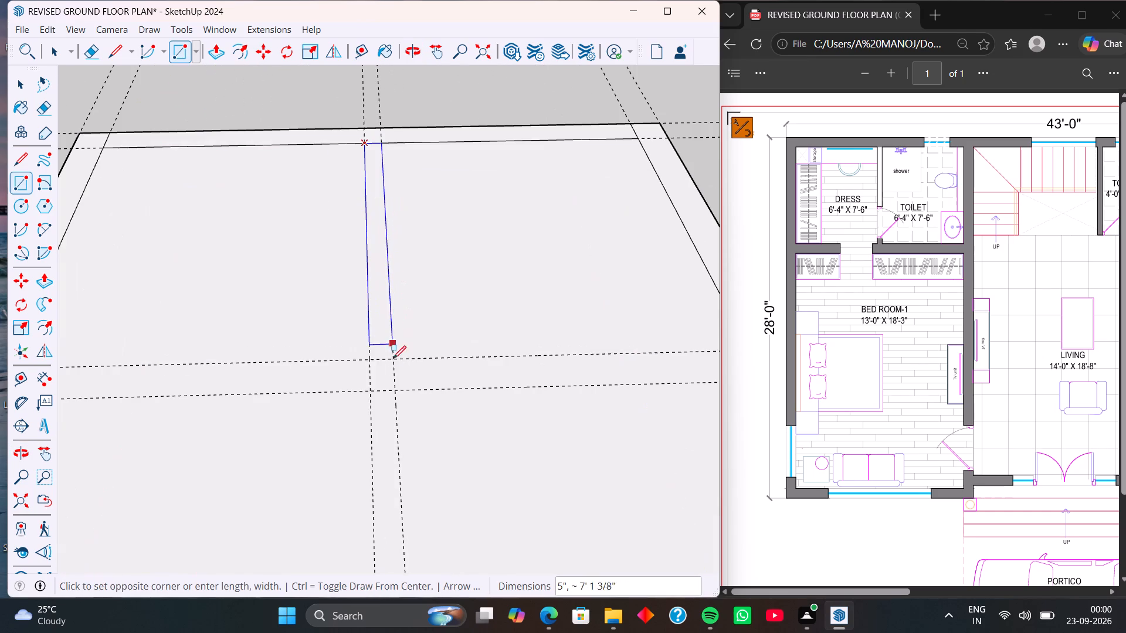
click(393, 393)
Draw the 9" cross wall rectangle between the toilet and Bed Room-1, from the 5" partition to the bedroom–living wall.
click(396, 388)
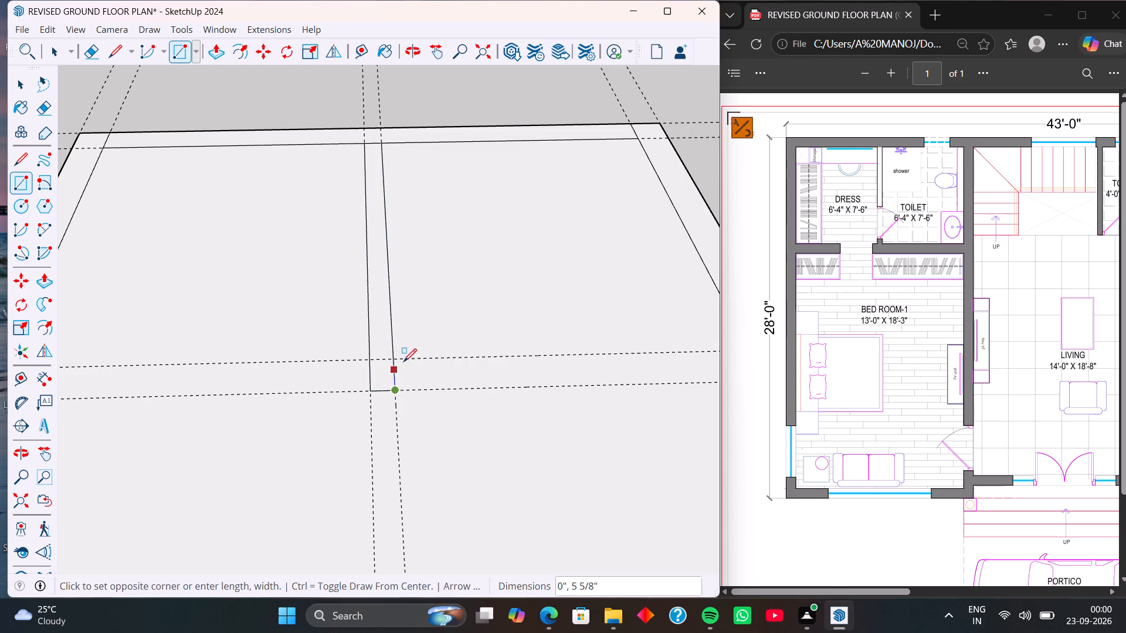
scroll(443, 359, down, 4)
middle_drag(489, 354, 317, 365)
scroll(418, 364, up, 4)
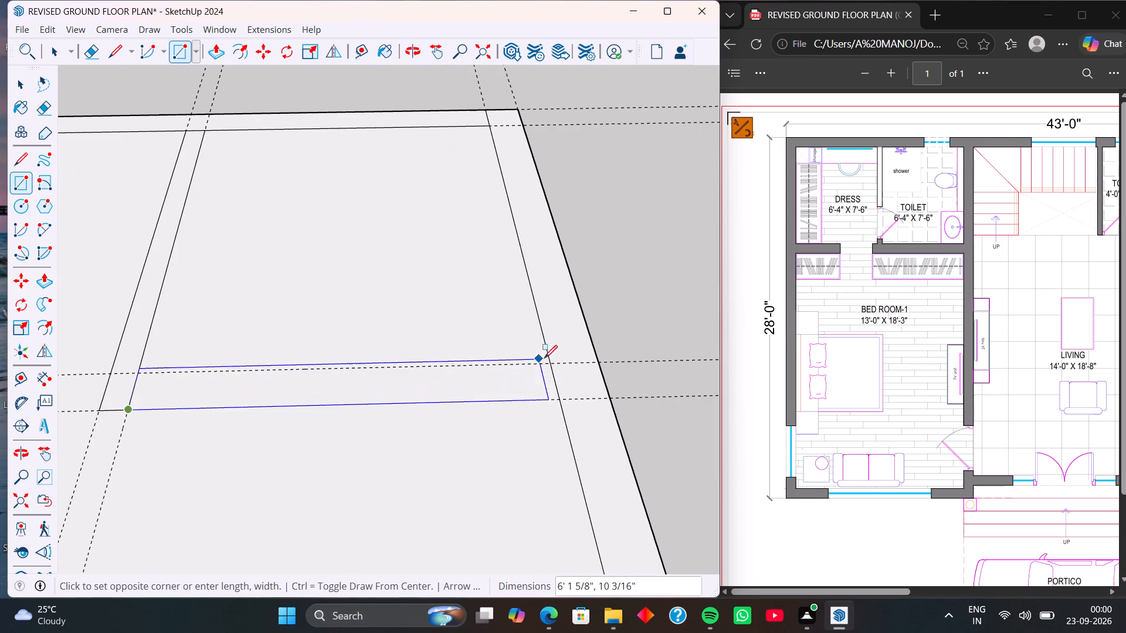
click(547, 363)
Draw the 9" cross wall rectangle between the dress and Bed Room-1, from the 5" partition to the outer side wall.
scroll(405, 355, down, 9)
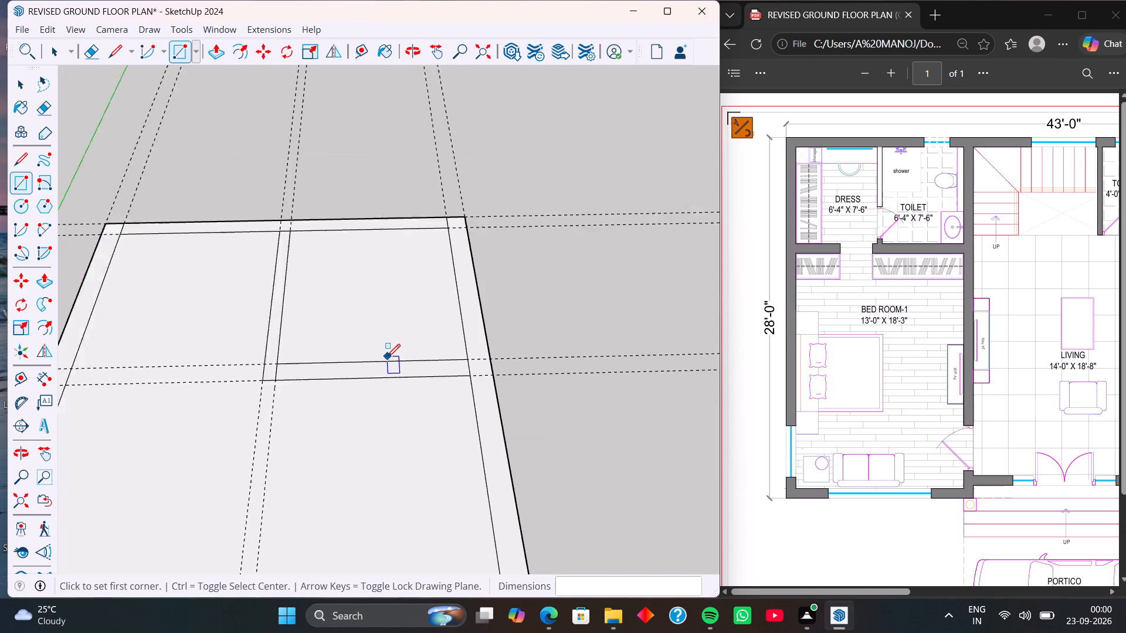
scroll(387, 357, down, 2)
middle_drag(382, 370, 524, 360)
scroll(415, 360, up, 9)
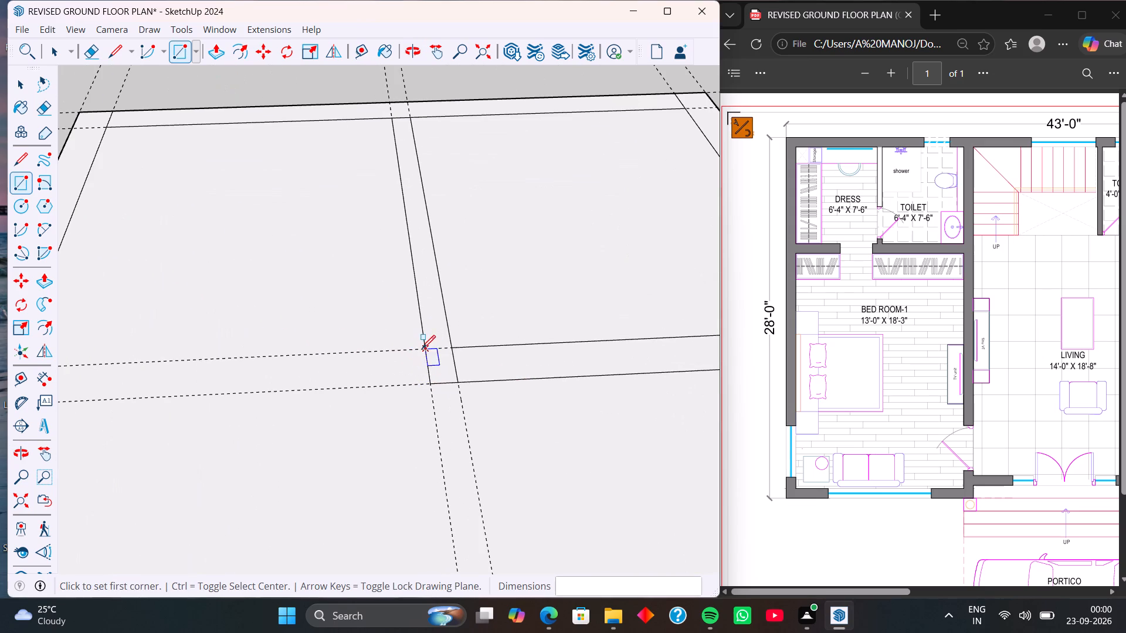
click(422, 348)
scroll(367, 410, down, 6)
shift+middle_drag(272, 398, 464, 414)
scroll(362, 408, up, 4)
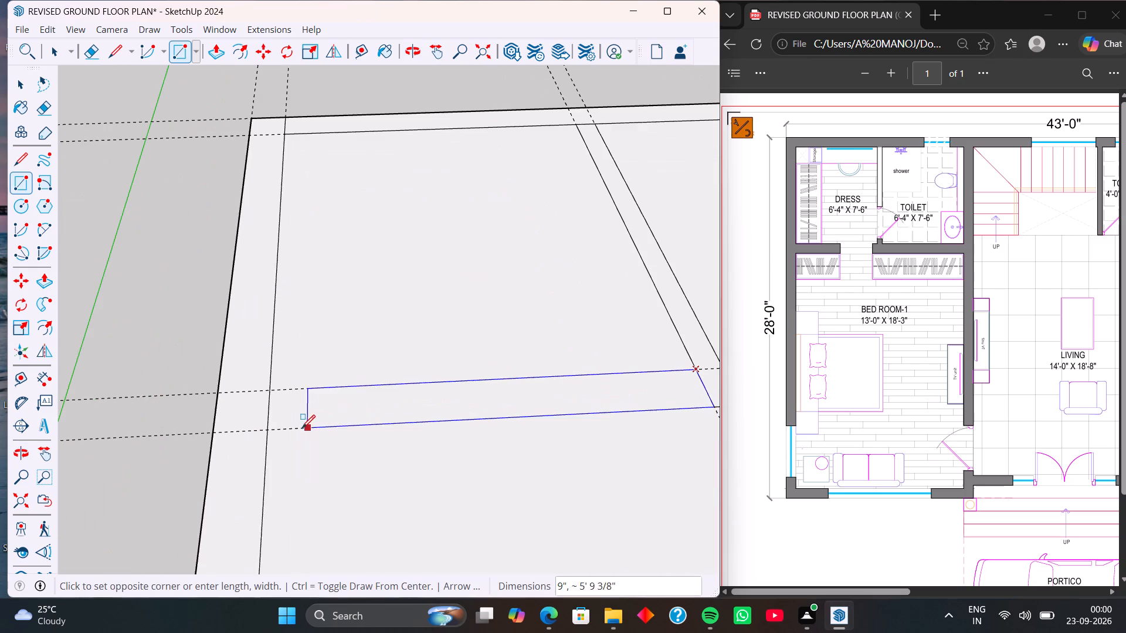
click(269, 428)
Delete the floor faces inside Bed Room-1, the dress and the toilet, keeping only the wall faces.
scroll(353, 365, down, 11)
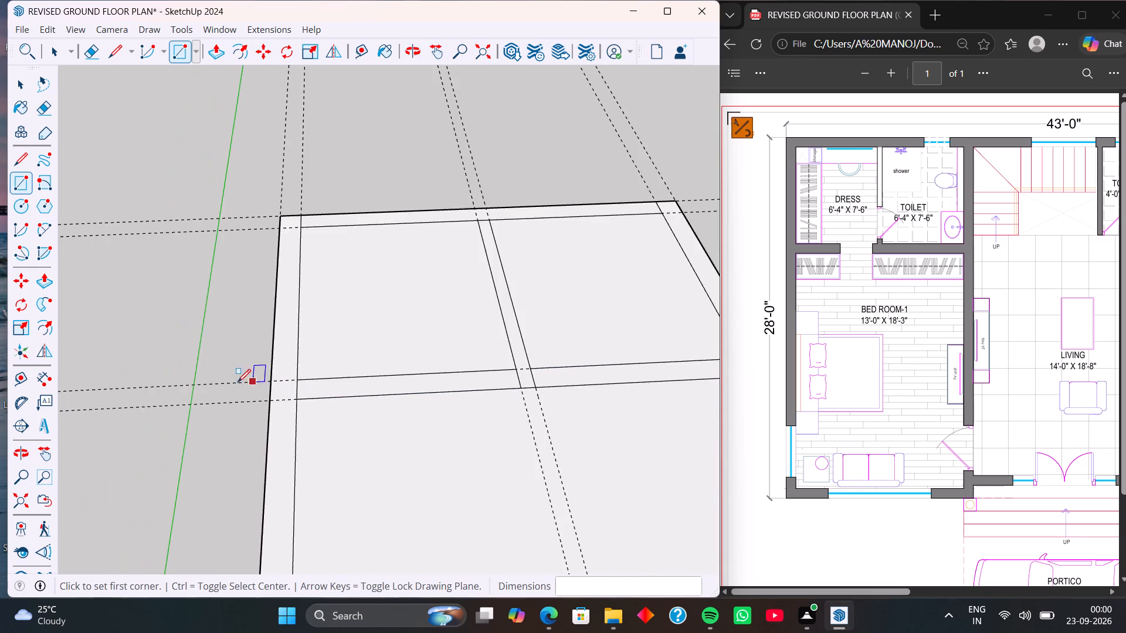
scroll(238, 382, down, 8)
shift+middle_drag(351, 469, 325, 387)
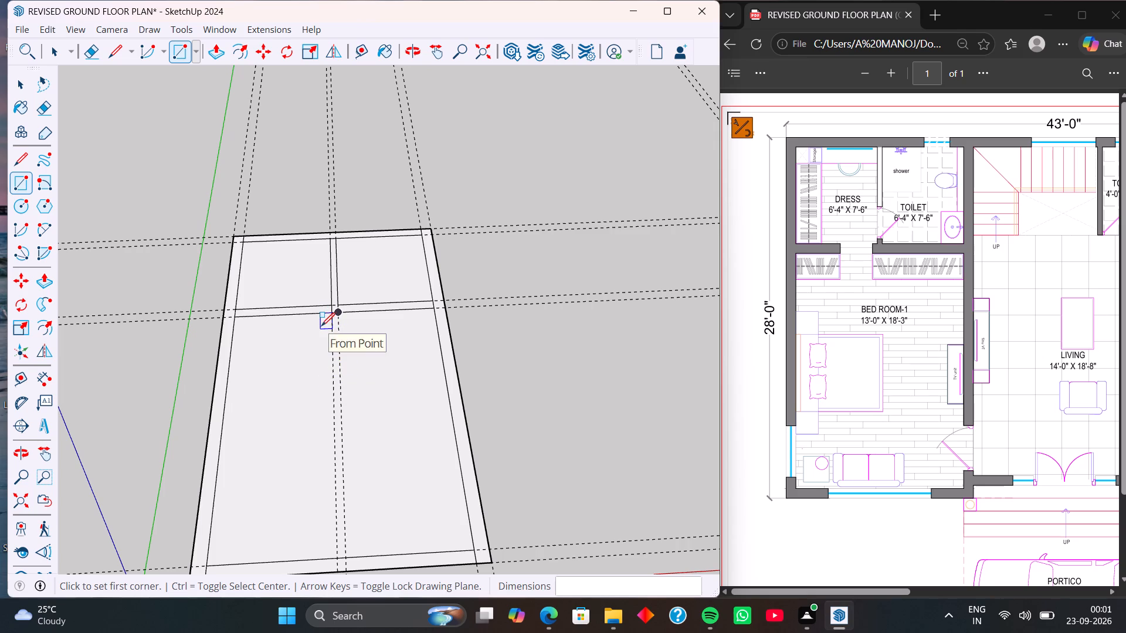
key(space)
click(312, 360)
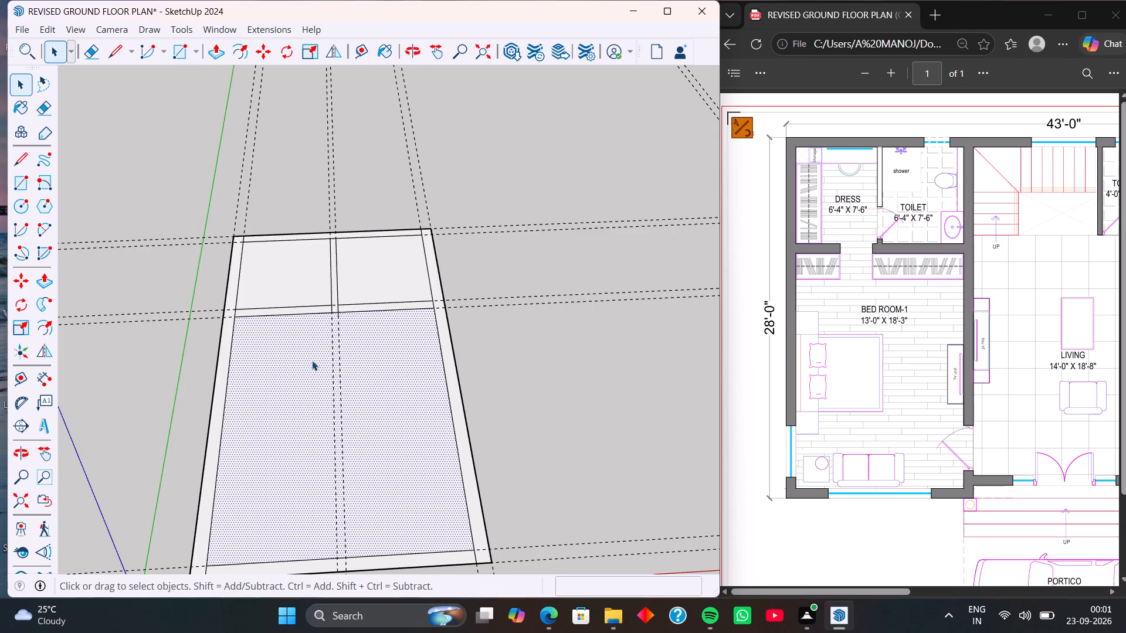
key(Delete)
click(287, 282)
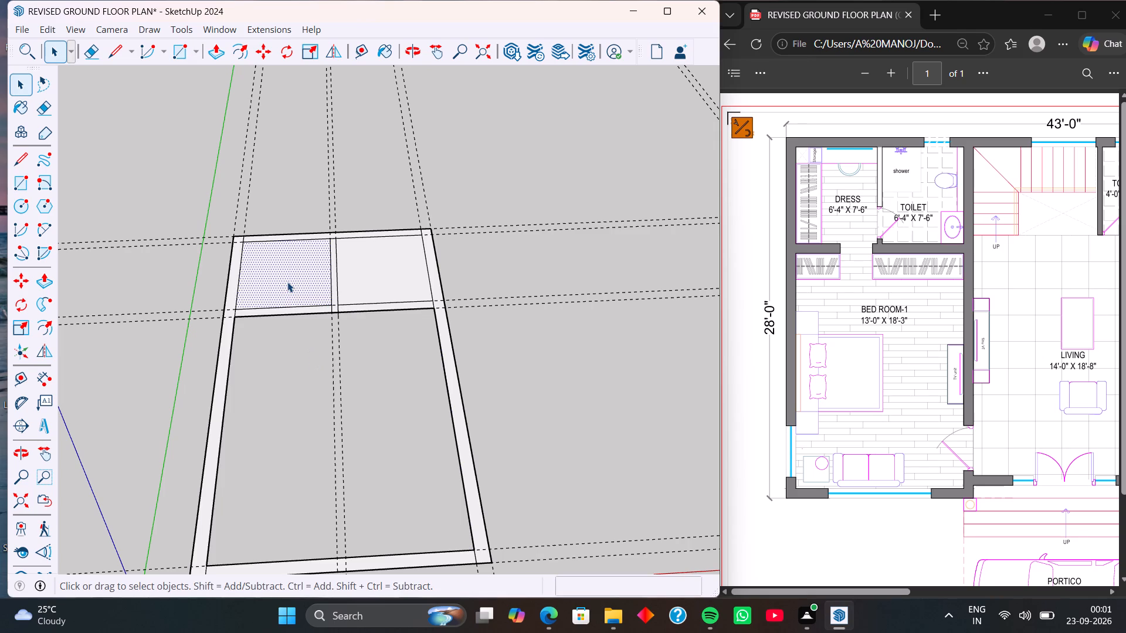
key(Delete)
click(362, 273)
key(Delete)
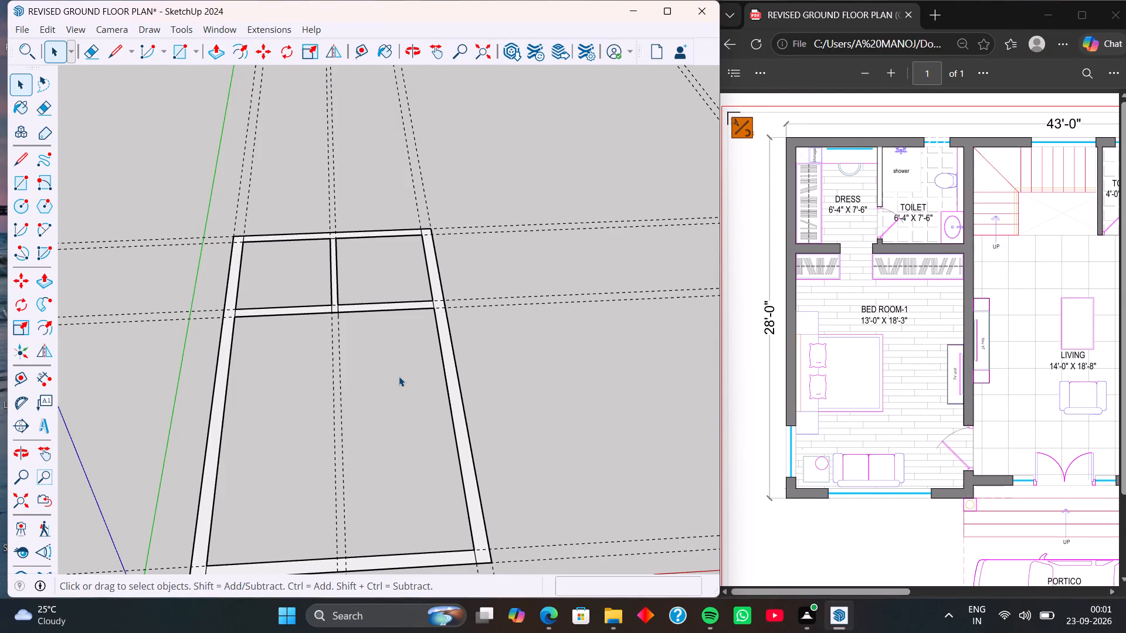
Examine the living, kitchen and dining layout and dimensions in the ground floor plan PDF in Edge.
shift+middle_drag(396, 373, 395, 373)
shift+middle_drag(395, 373, 171, 390)
shift+middle_drag(414, 393, 288, 365)
scroll(287, 365, down, 1)
middle_drag(314, 382, 321, 430)
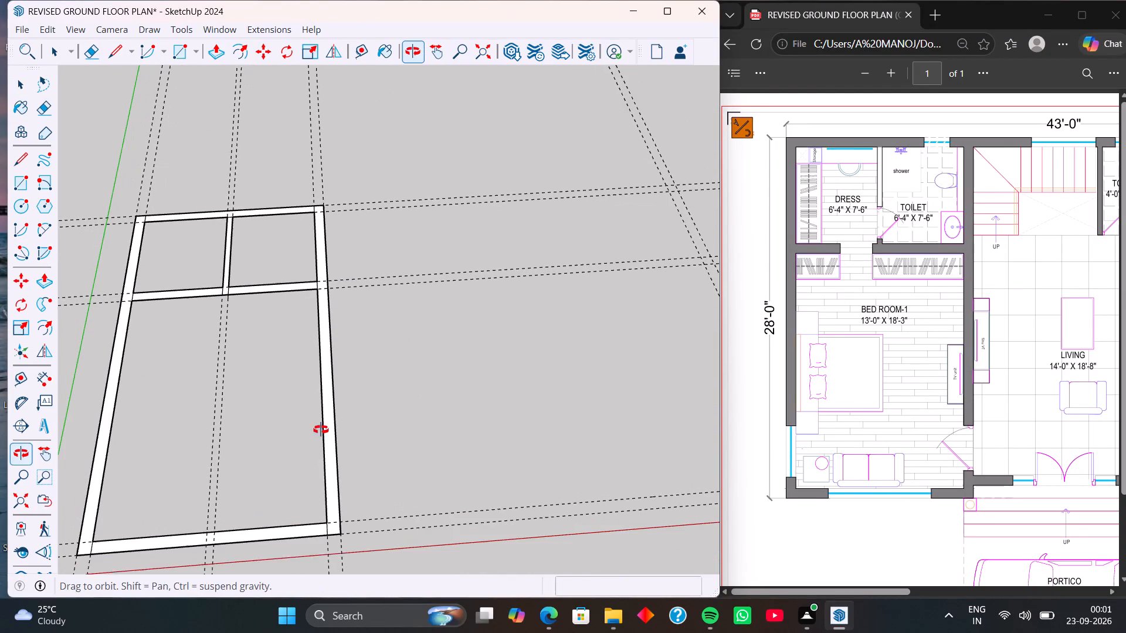
middle_drag(321, 430, 321, 431)
middle_drag(335, 360, 274, 355)
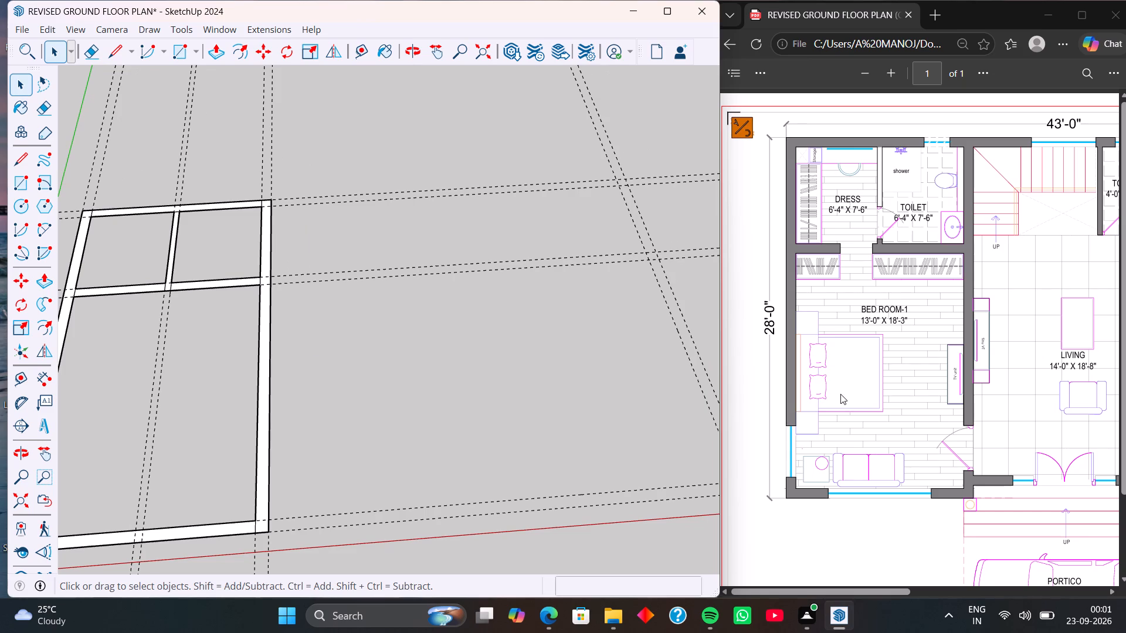
click(1022, 589)
scroll(857, 442, down, 1)
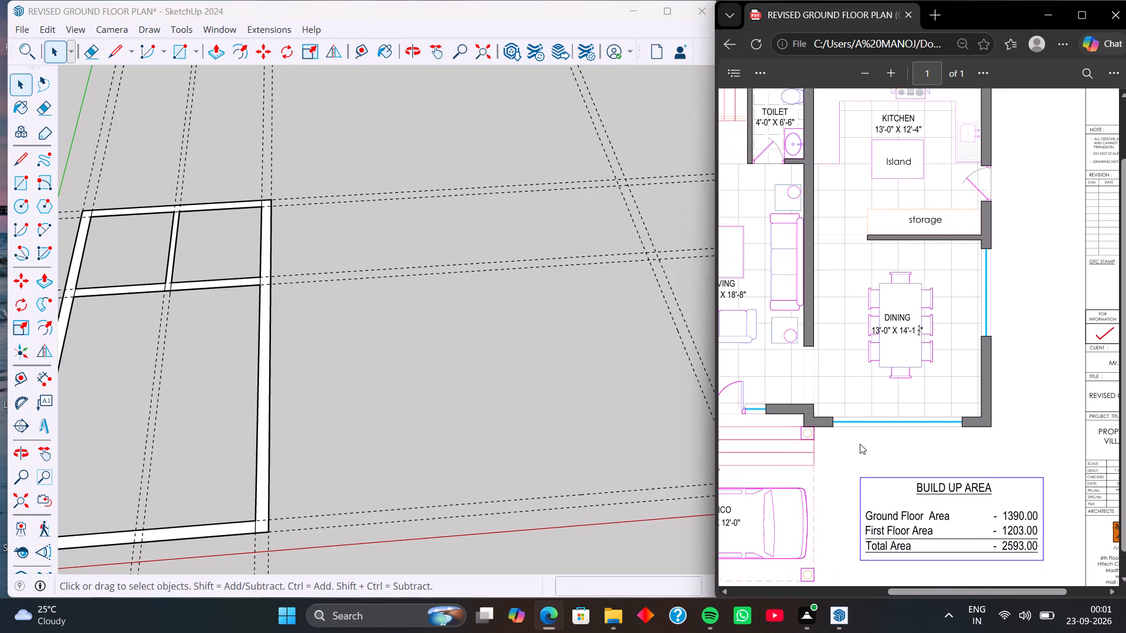
click(827, 592)
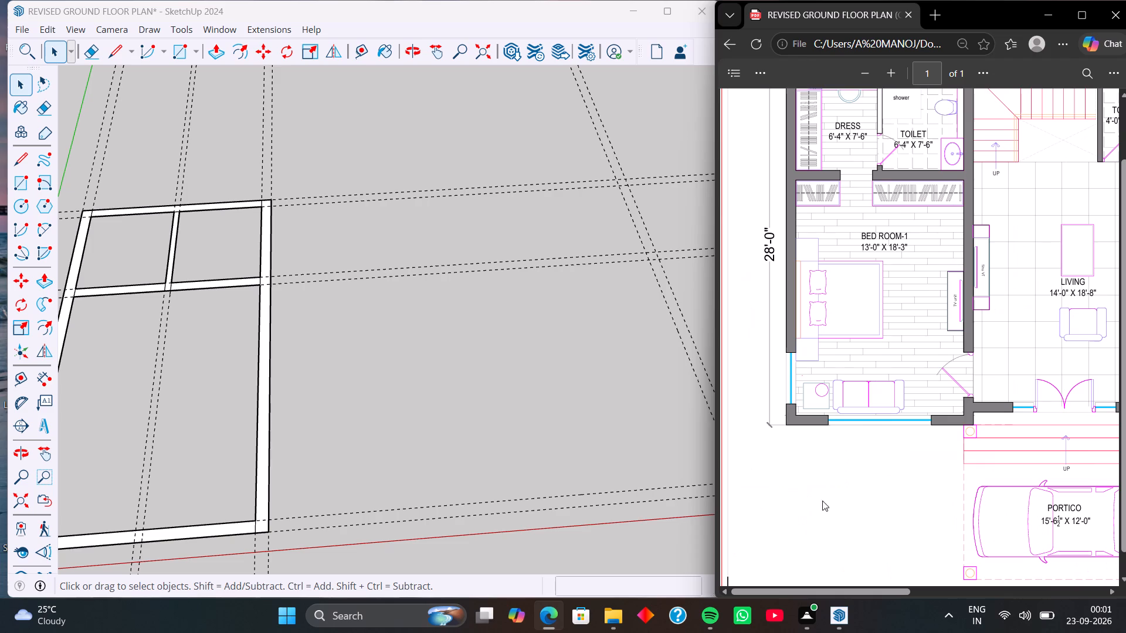
scroll(878, 424, down, 2)
scroll(878, 421, up, 2)
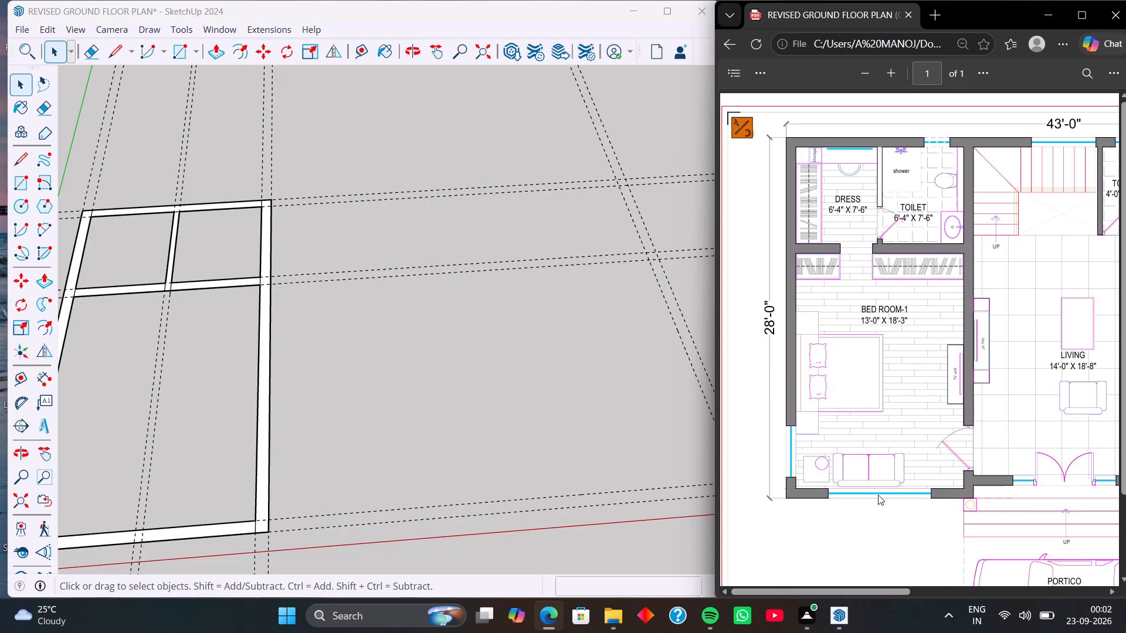
click(999, 593)
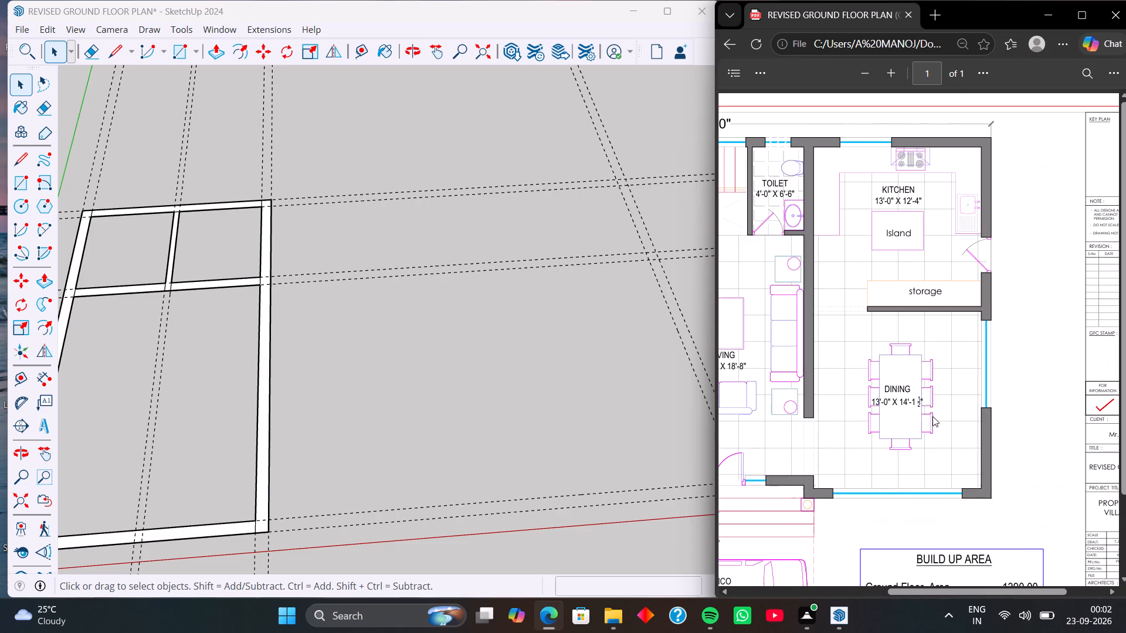
Place guides for the living–kitchen wall: one 13' inside the kitchen's outer side wall guide, and another 9" further toward the living room.
middle_drag(700, 438, 673, 443)
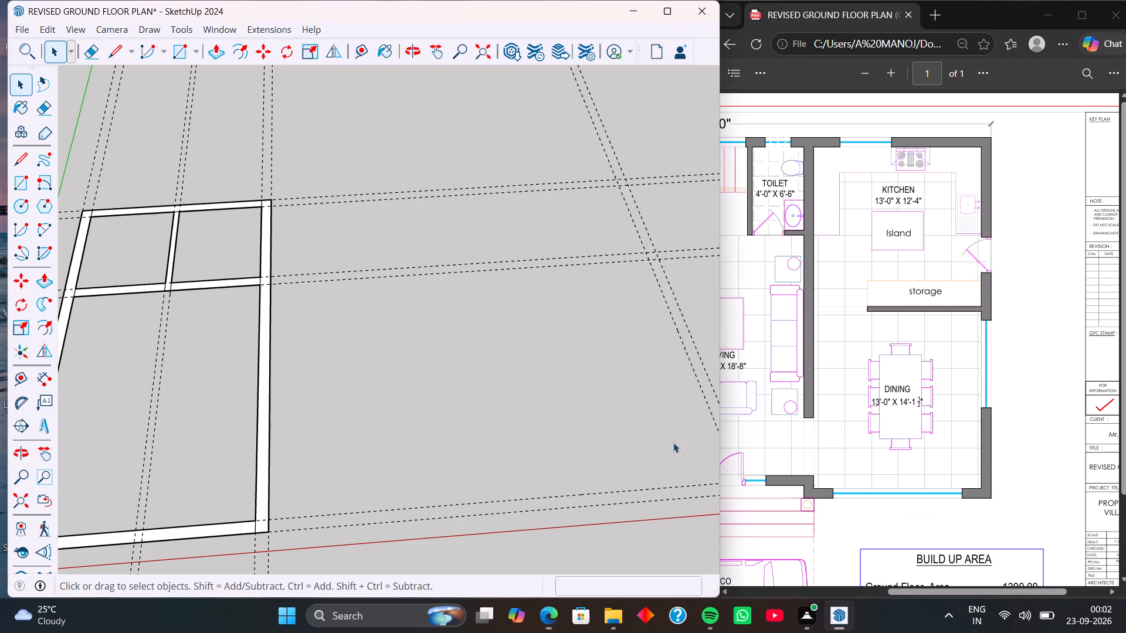
middle_drag(673, 443, 665, 444)
middle_drag(660, 444, 597, 467)
middle_drag(588, 430, 584, 451)
click(362, 51)
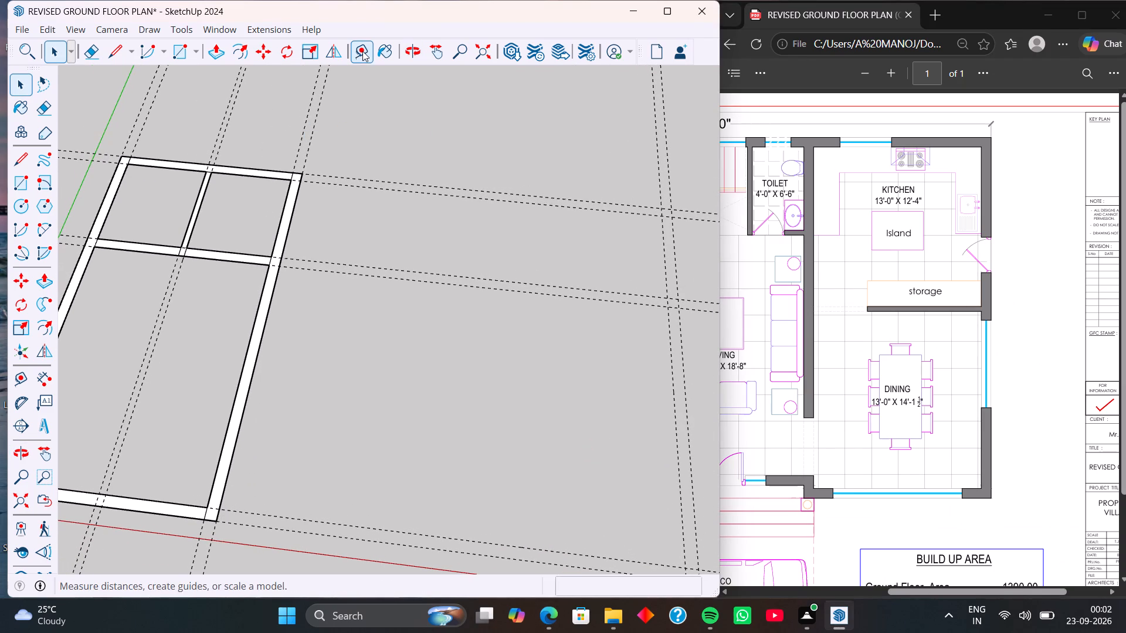
click(667, 252)
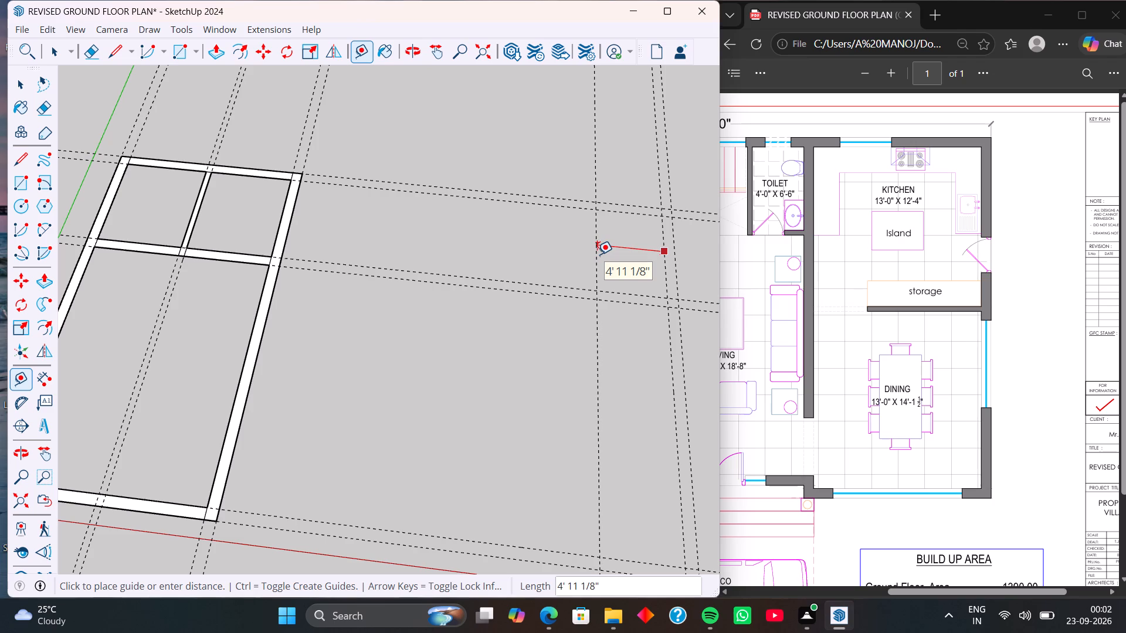
text(13)
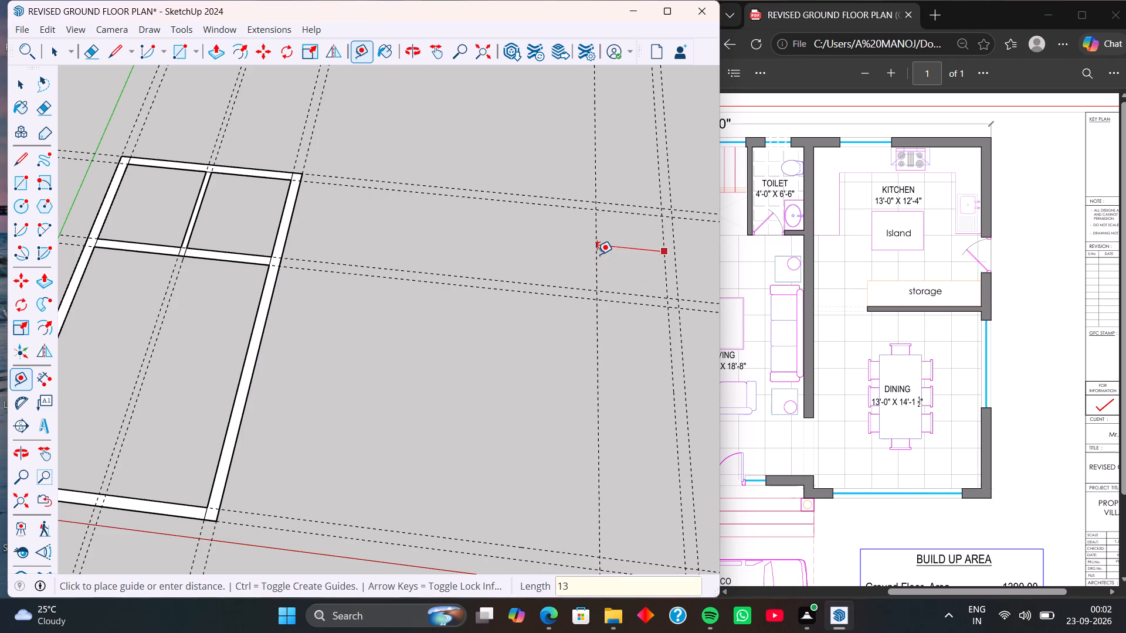
key(apostrophe)
key(Return)
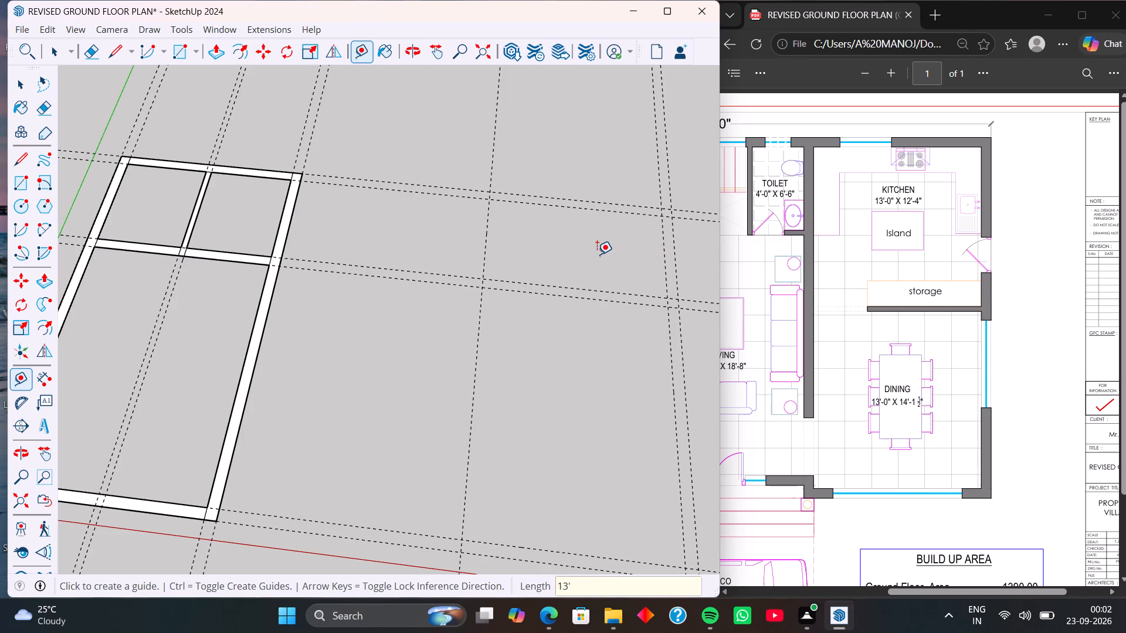
click(484, 247)
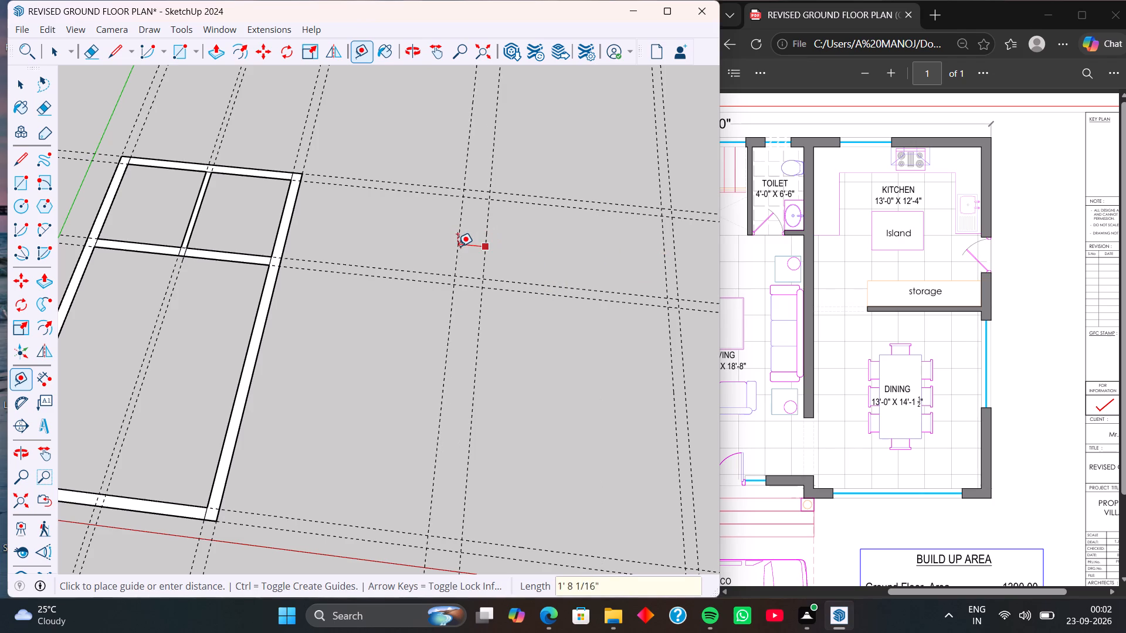
key(9)
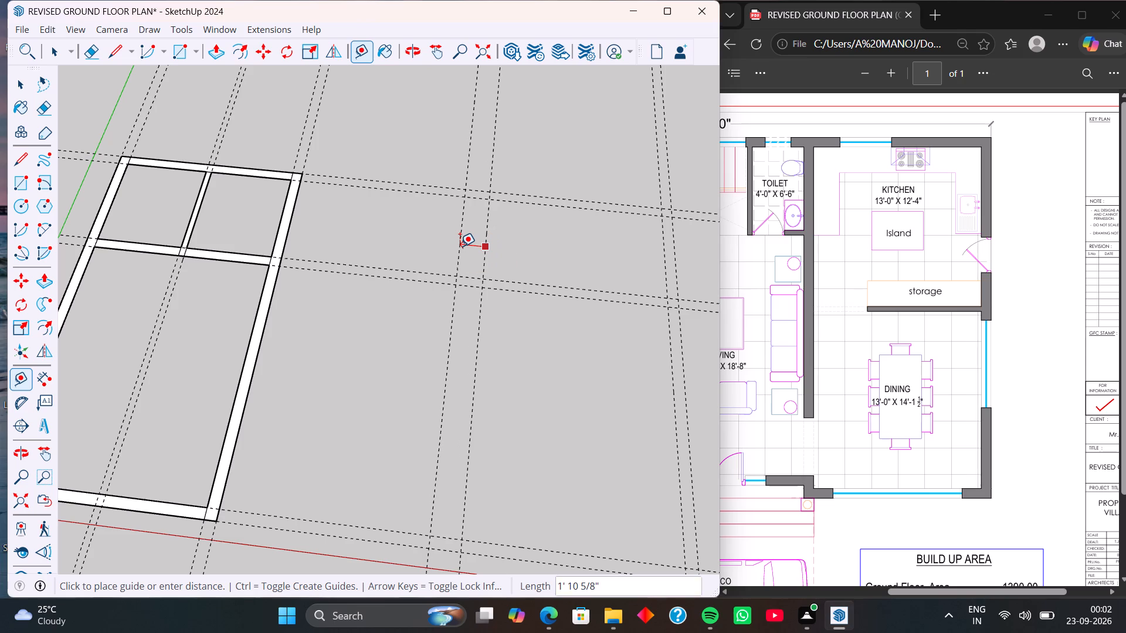
key(Return)
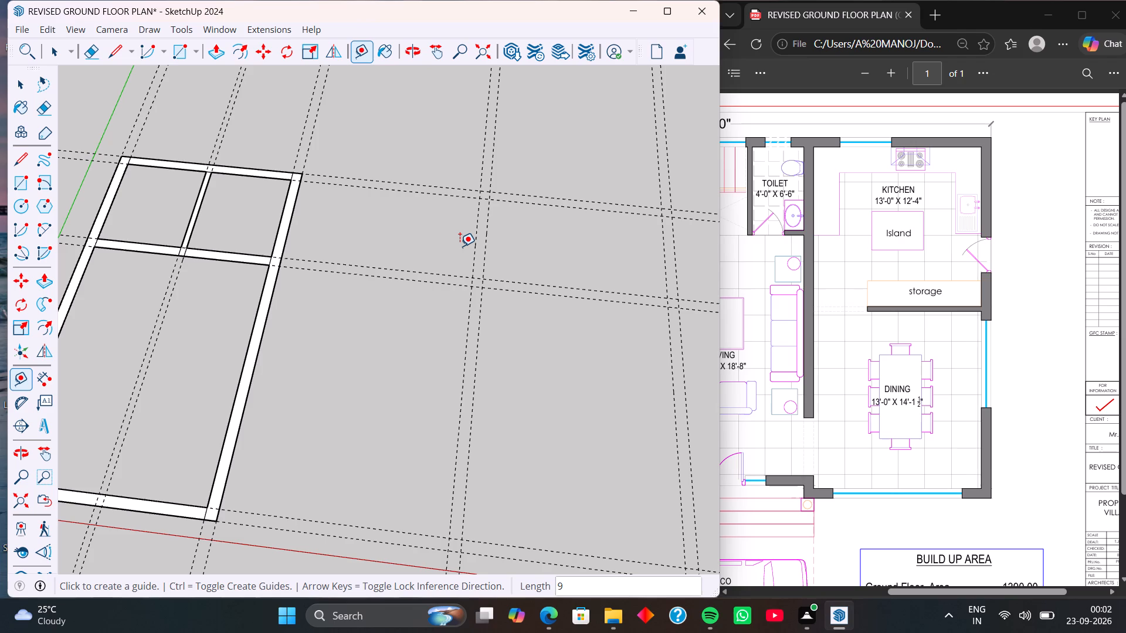
Place guides for the storage partition between kitchen and dining, 12'4" from the rear wall's inner guide and a further 5" toward dining.
click(540, 201)
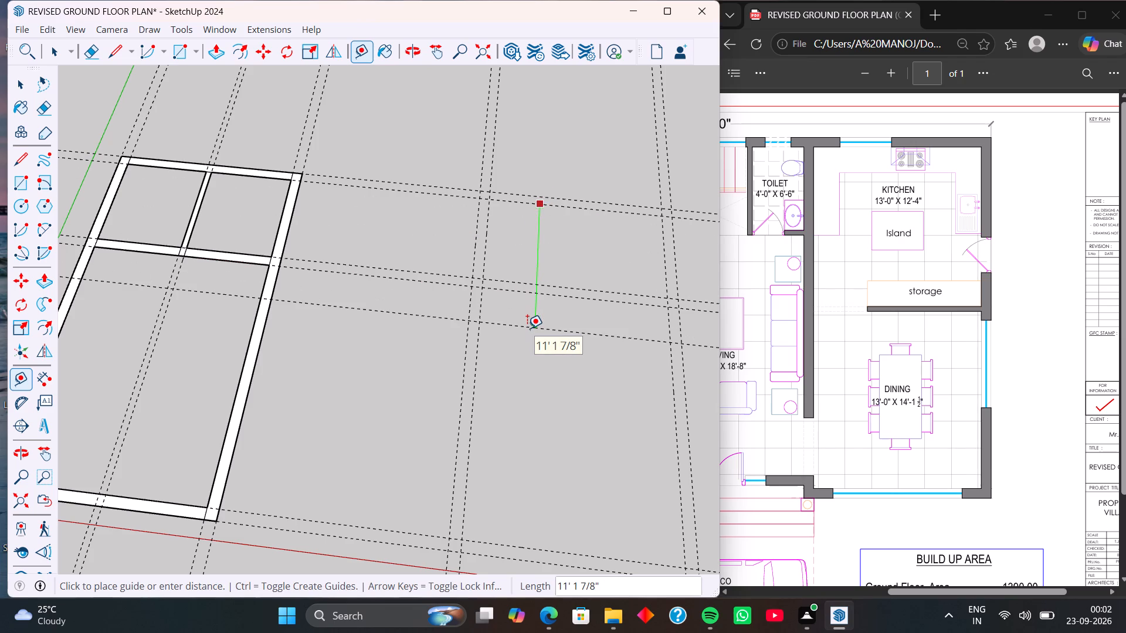
text(12'4)
key(Return)
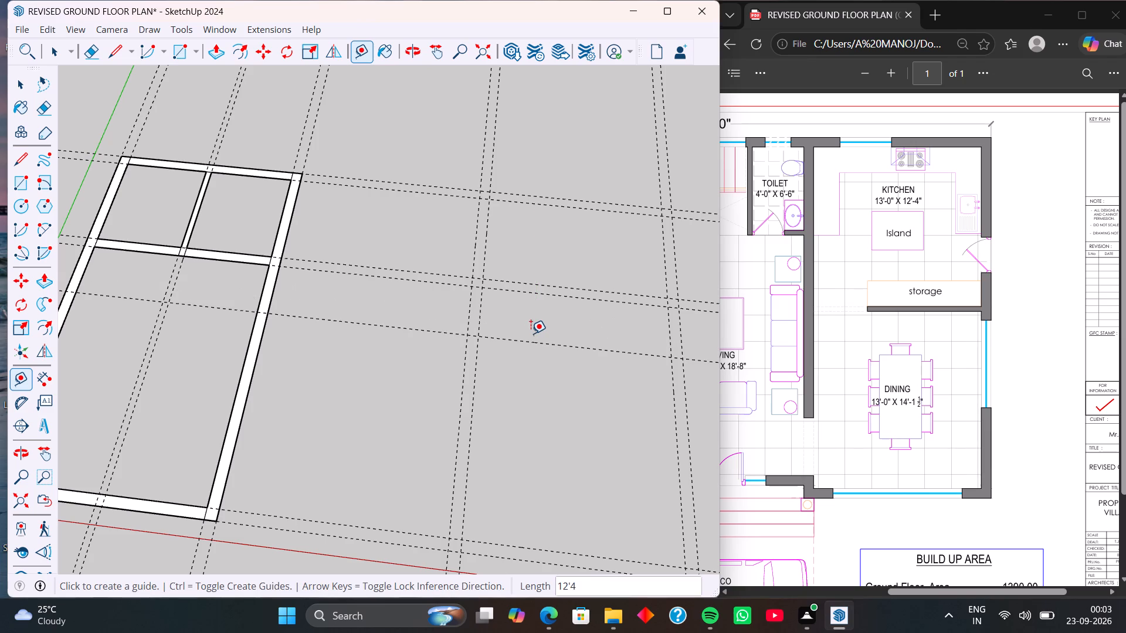
click(542, 343)
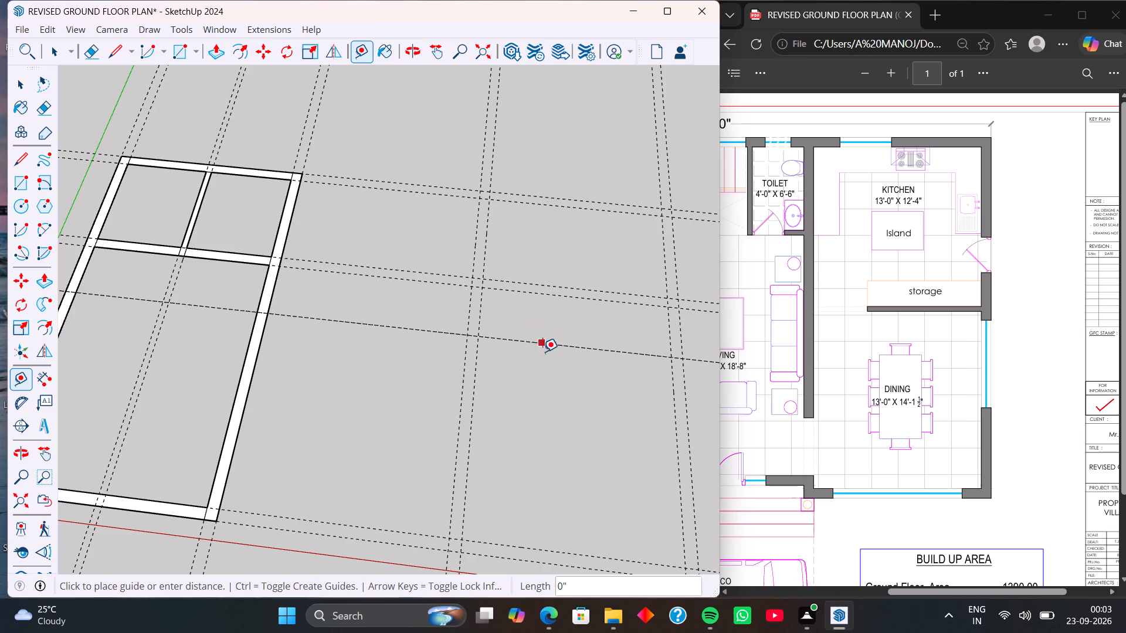
key(5)
key(Return)
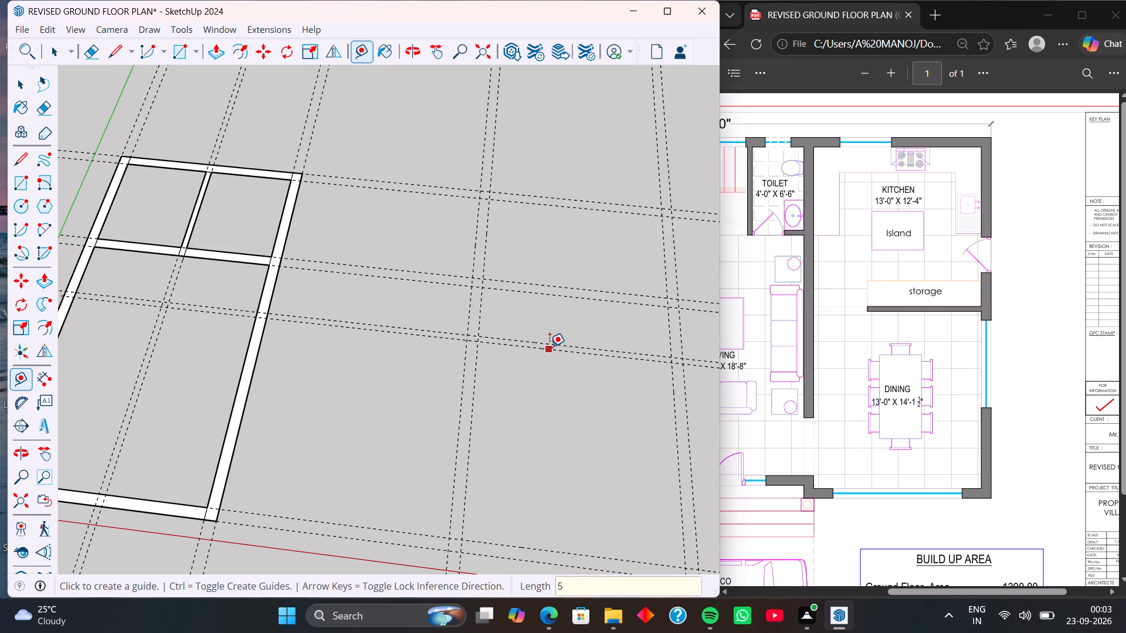
Measure the dining depth from the storage partition guide to the front wall guide, and examine the living and toilet dimensions in the PDF.
click(550, 346)
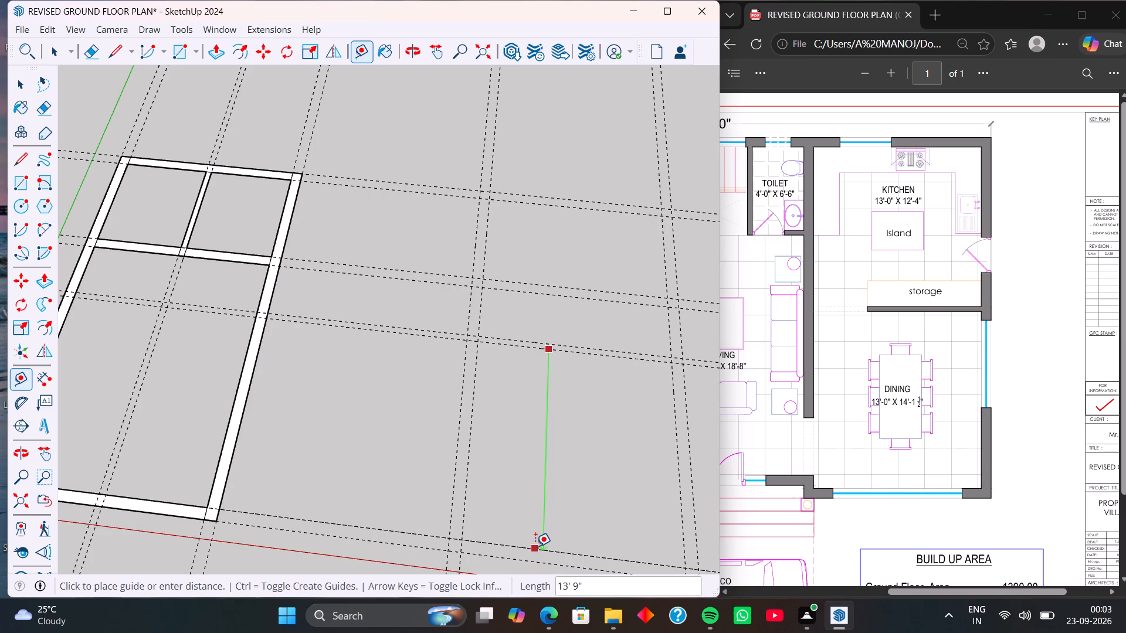
key(Escape)
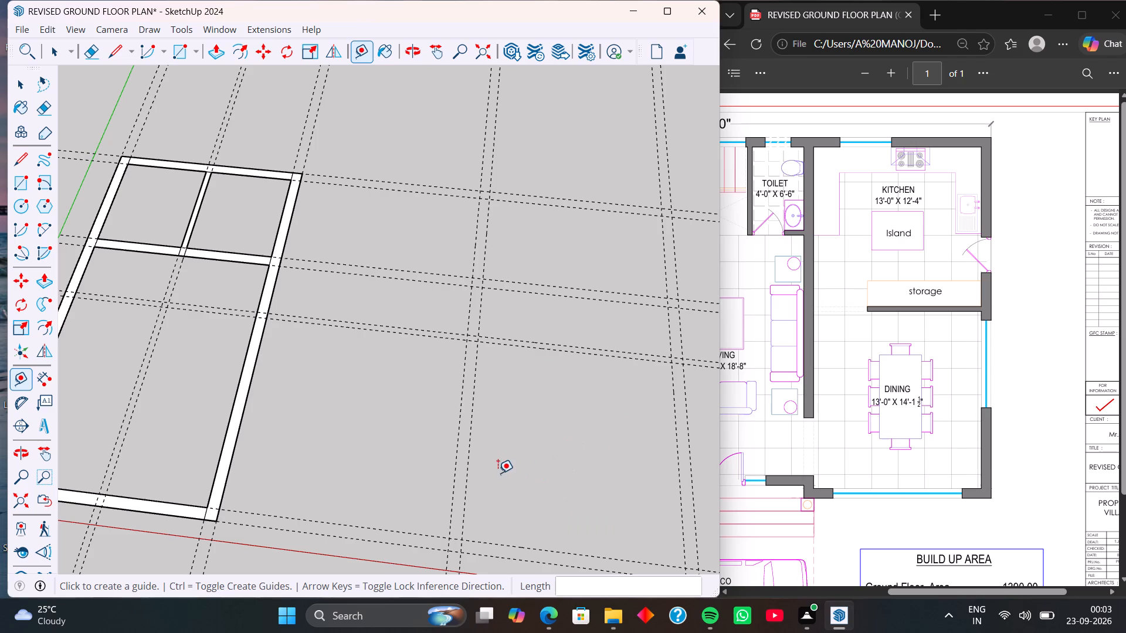
scroll(846, 343, down, 2)
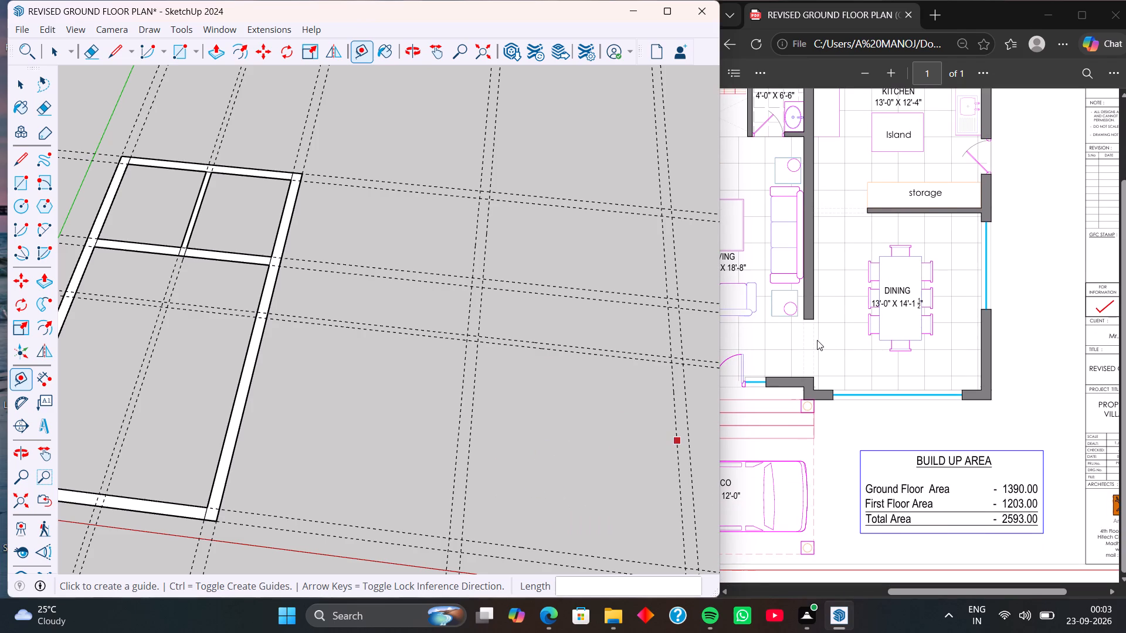
scroll(819, 334, up, 1)
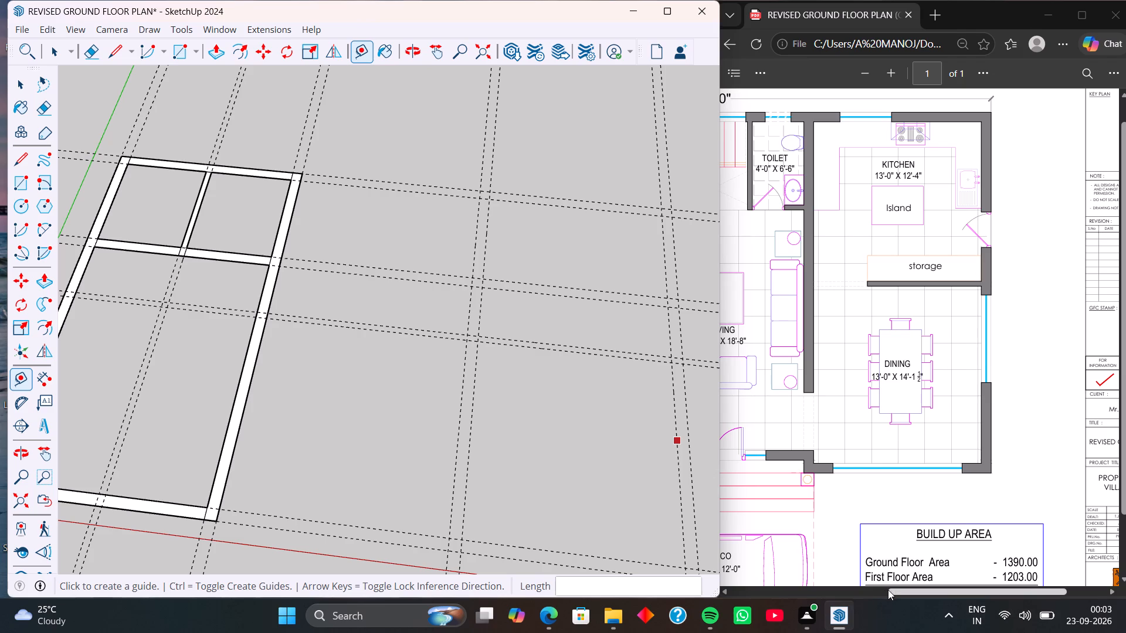
drag(890, 590, 849, 598)
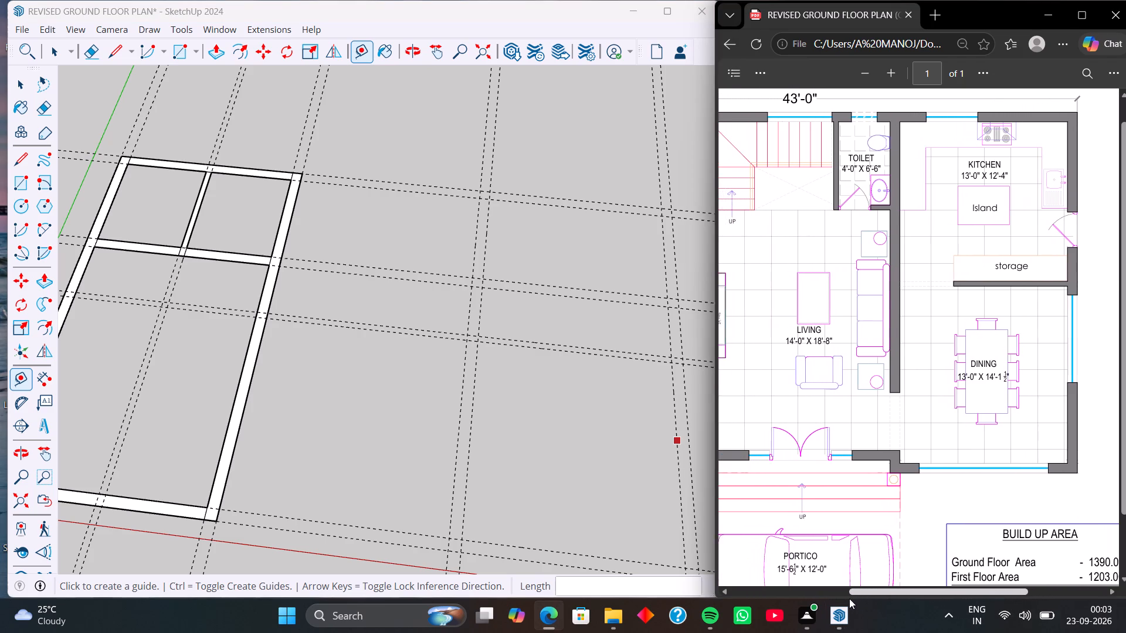
drag(849, 598, 830, 601)
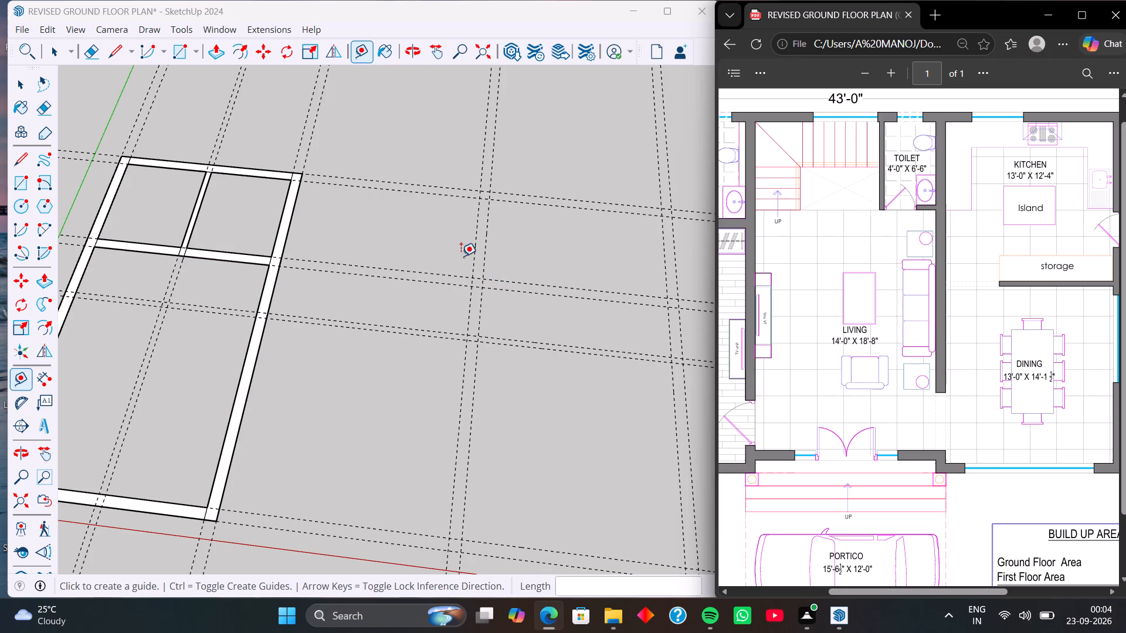
Place guides for the common toilet's side wall, 4' from the living–kitchen wall's living-side guide and a further 5" toward the stairs.
scroll(494, 227, up, 3)
click(470, 222)
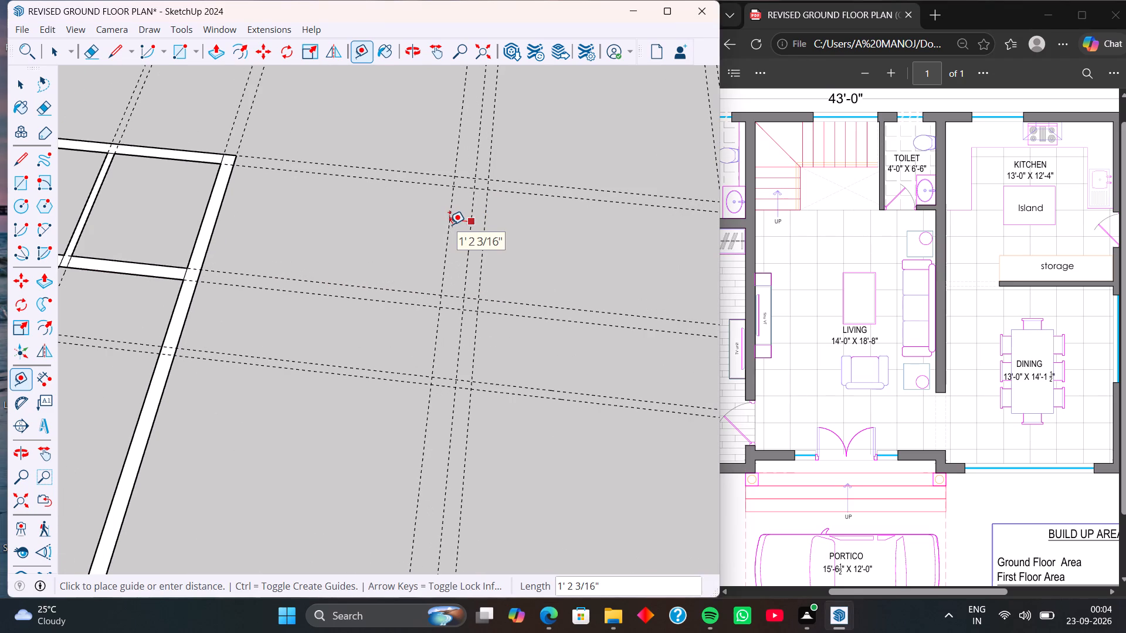
text(4')
key(Return)
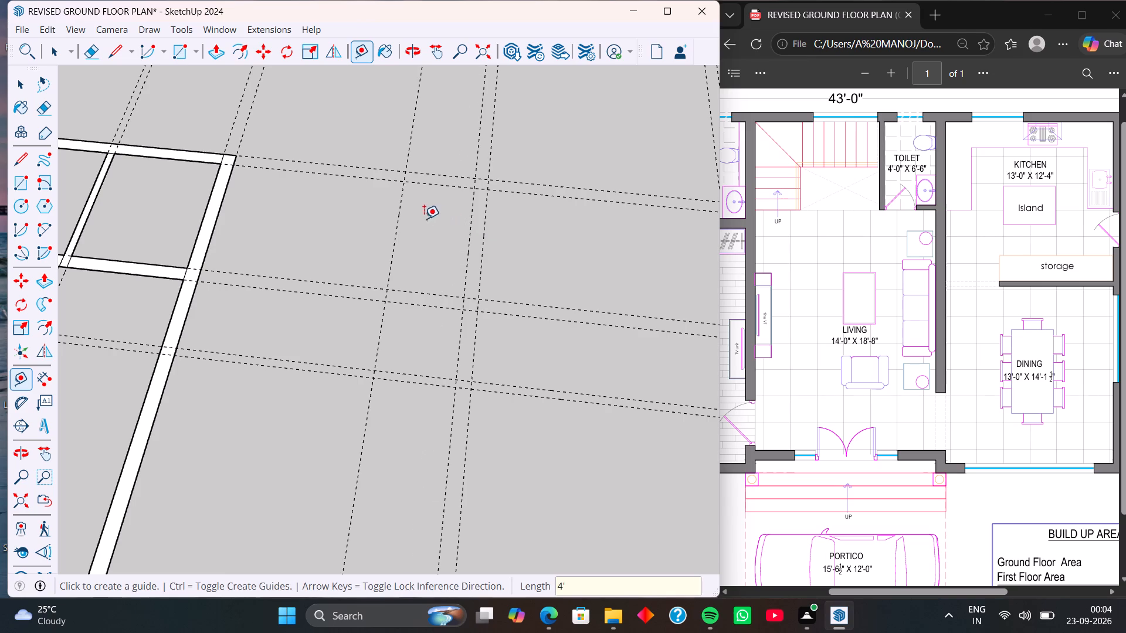
click(400, 220)
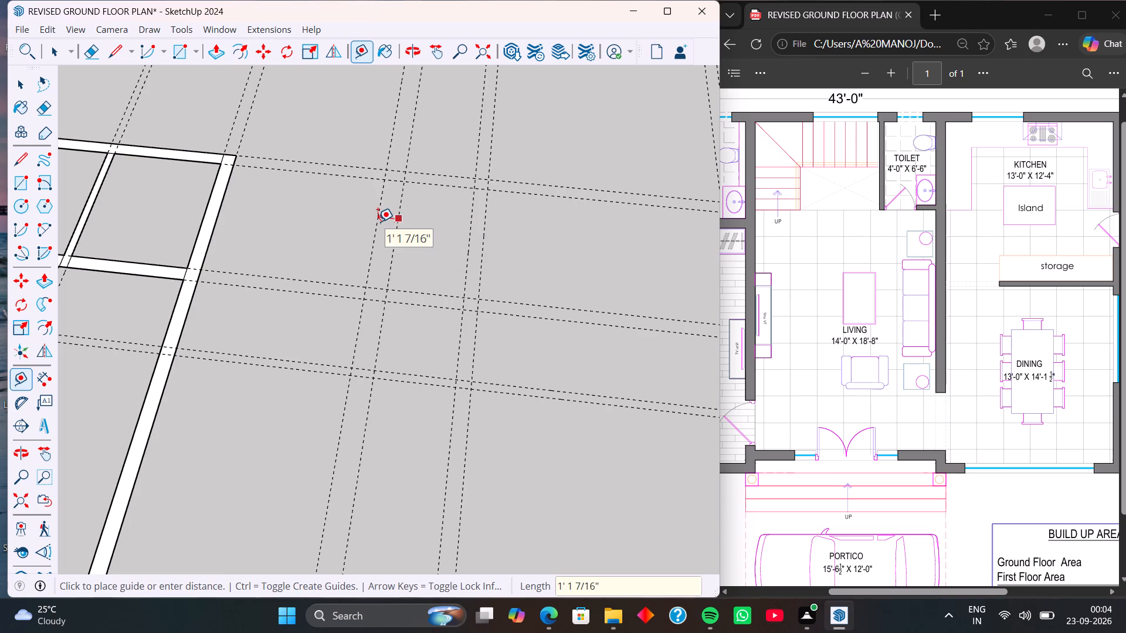
key(5)
key(Return)
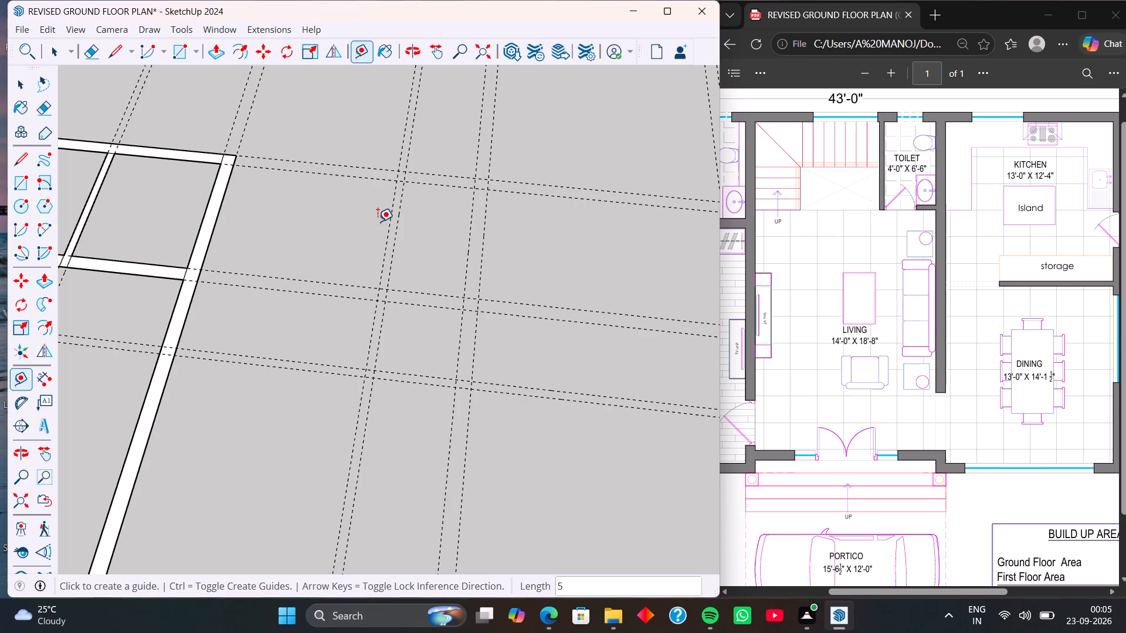
Place guides for the common toilet's front wall, 6'6" from the rear wall's inner guide and a further 5" toward the living room.
click(435, 187)
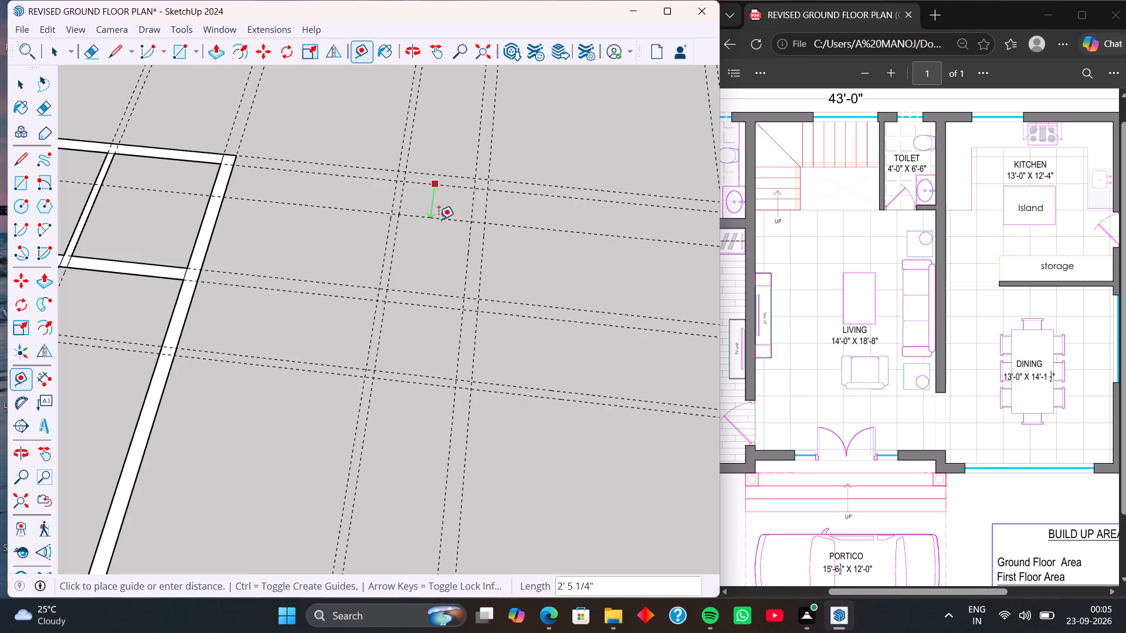
text(6')
key(6)
key(Return)
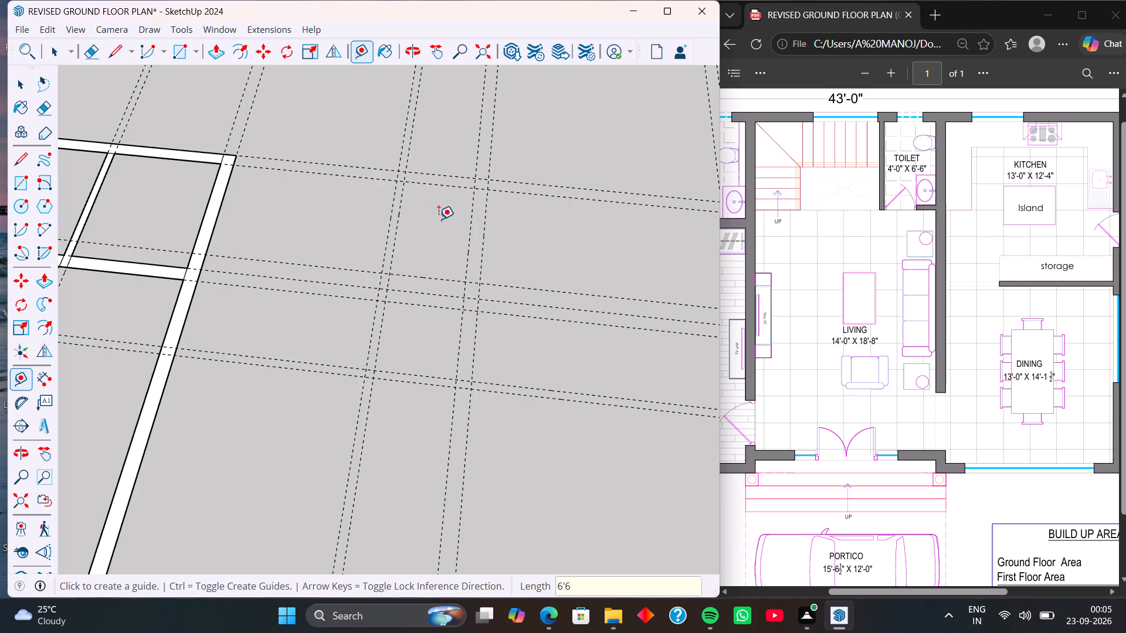
click(428, 277)
scroll(429, 288, up, 3)
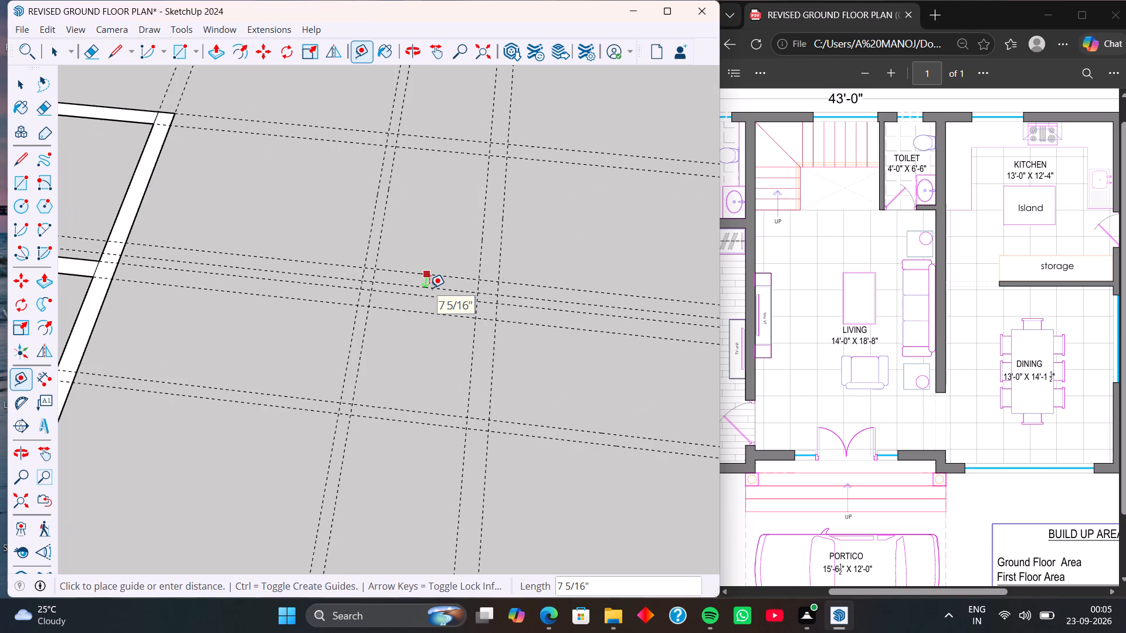
key(6)
key(BackSpace)
key(5)
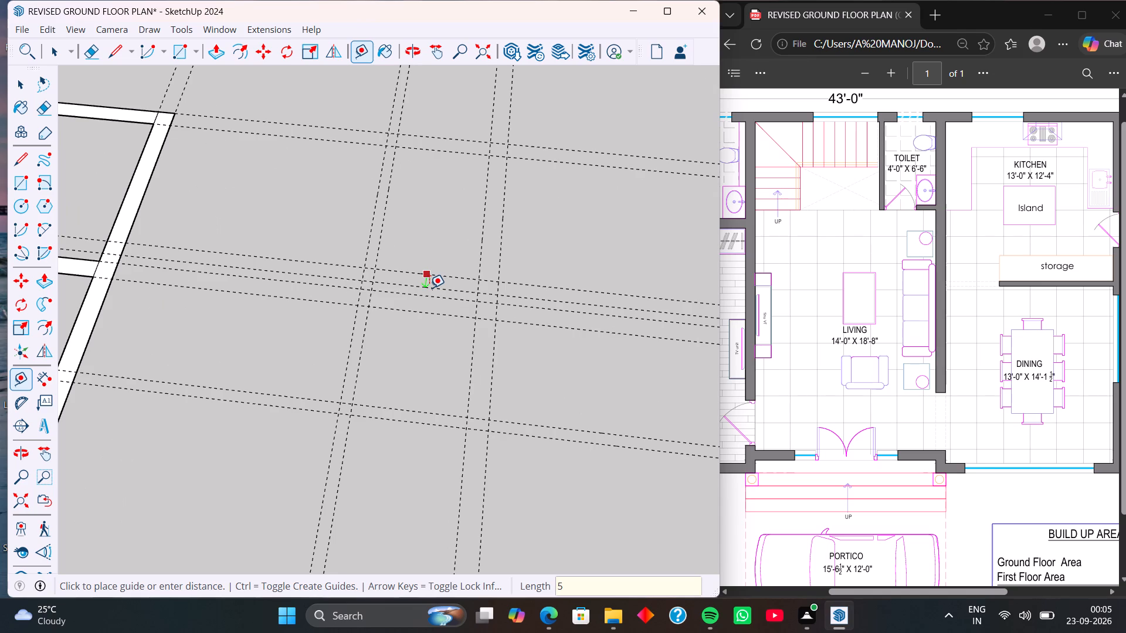
key(Return)
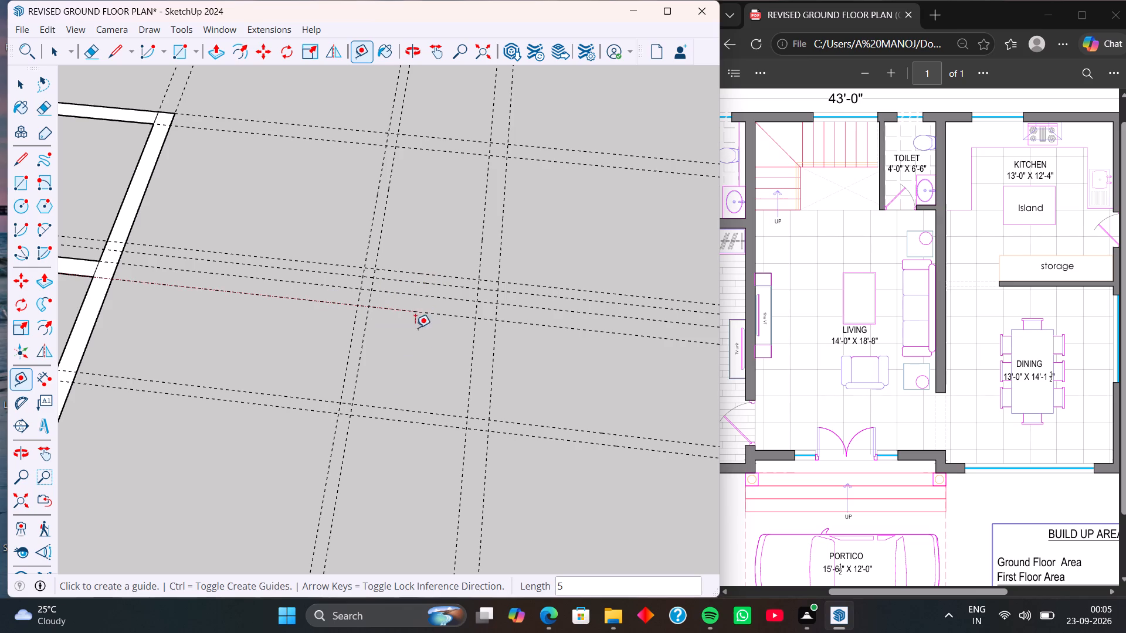
Draw the rear wall rectangle, 27'8" long, from the existing room block's rear outer corner to the kitchen's outer side guide.
scroll(364, 314, down, 8)
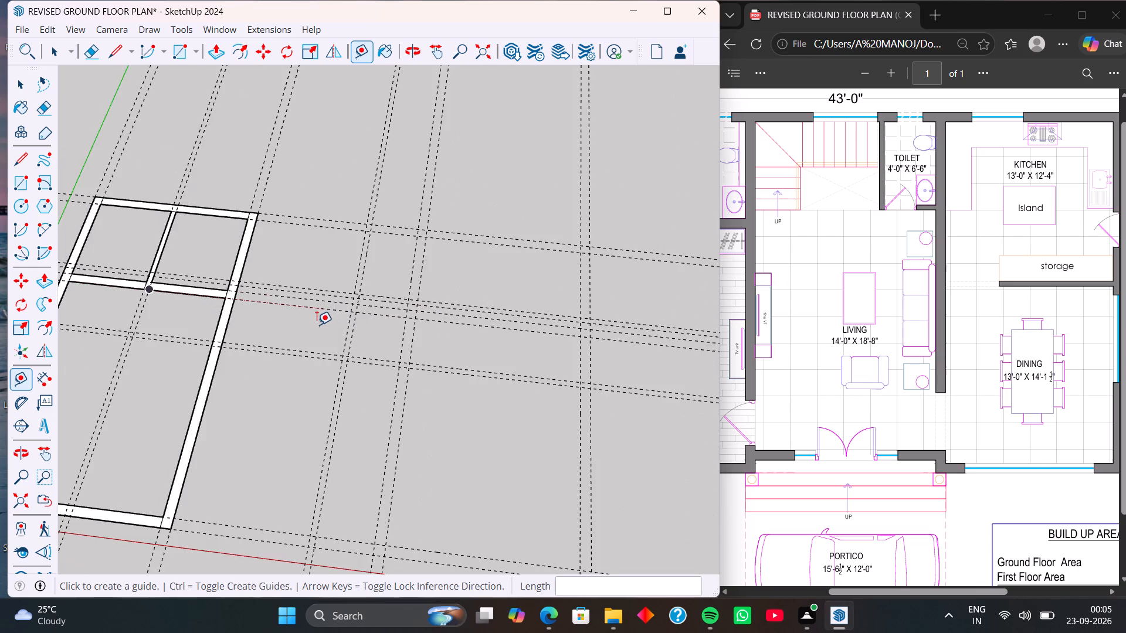
scroll(312, 326, down, 5)
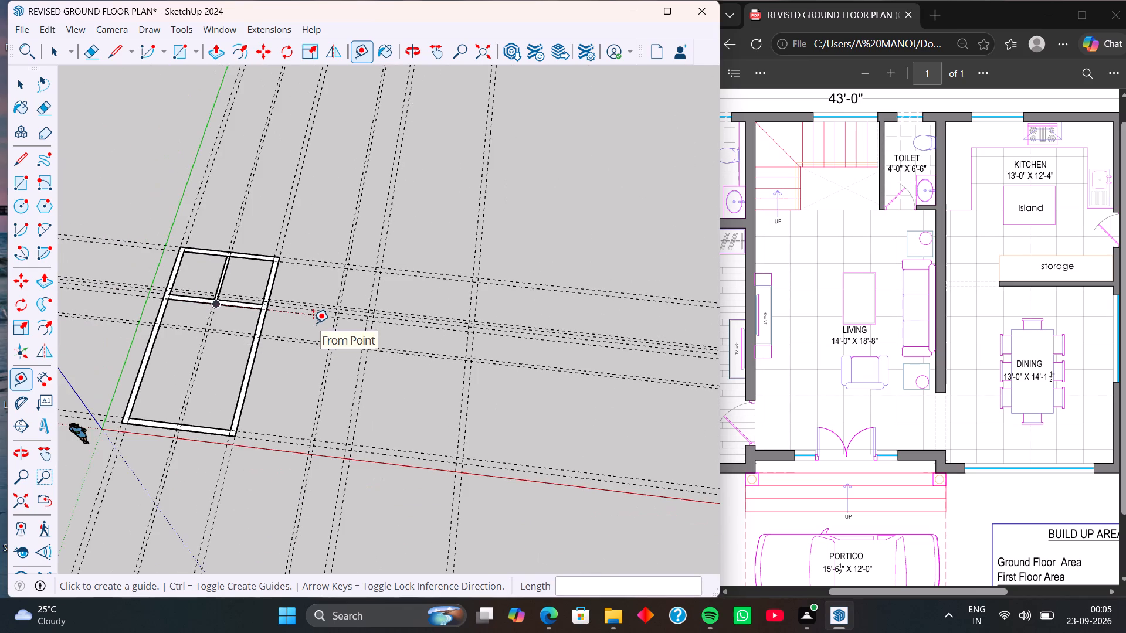
scroll(313, 323, down, 3)
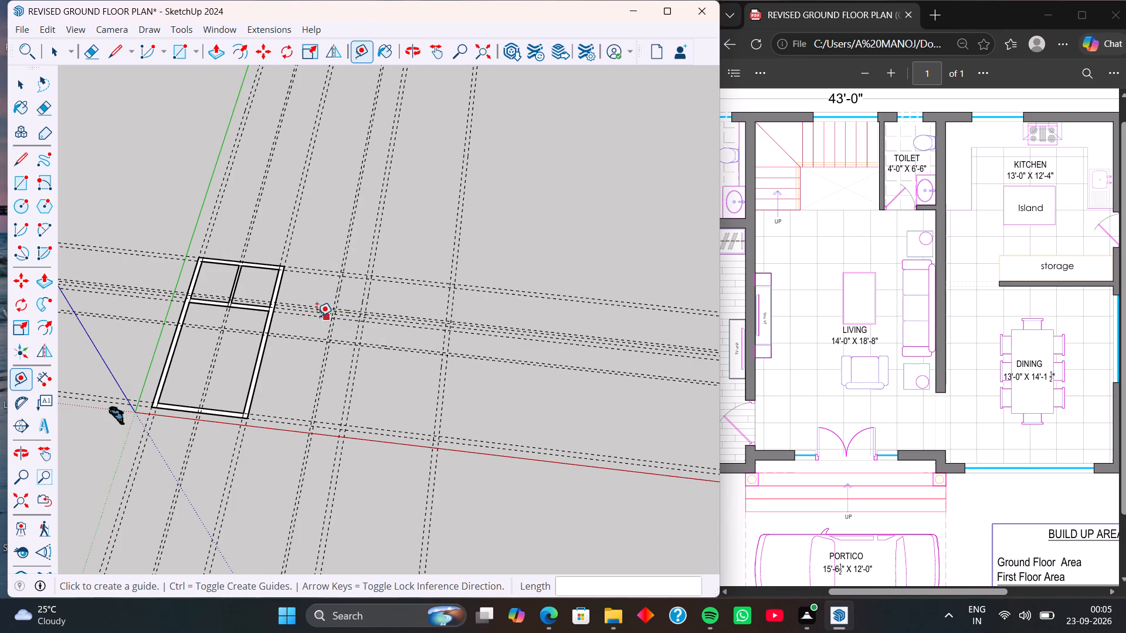
scroll(304, 314, up, 10)
middle_drag(280, 314, 138, 332)
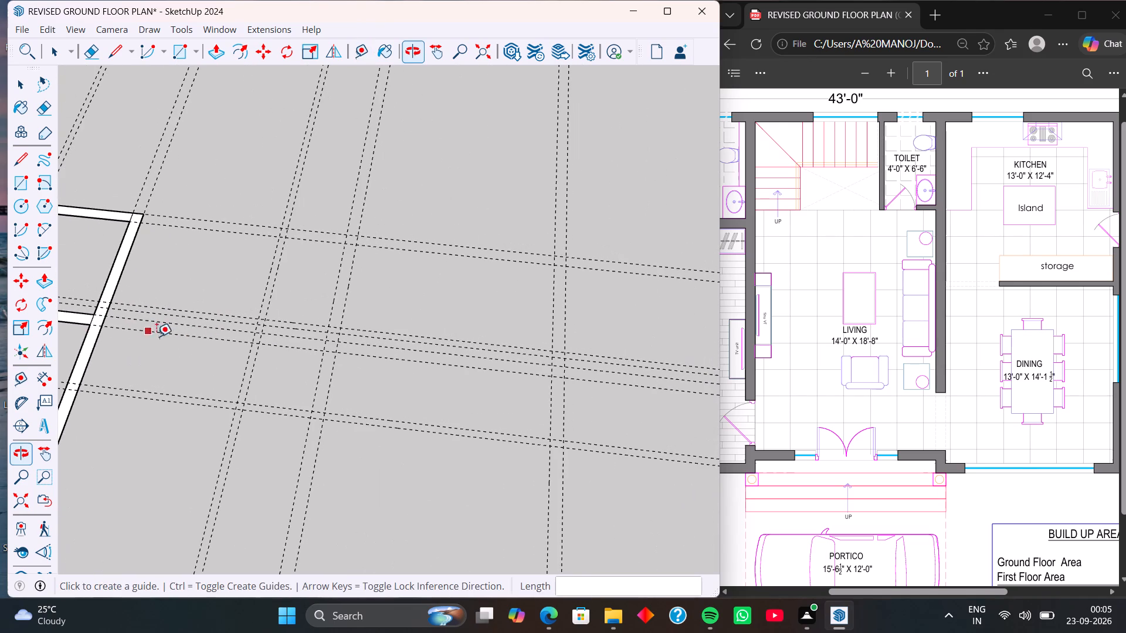
middle_drag(179, 335, 196, 333)
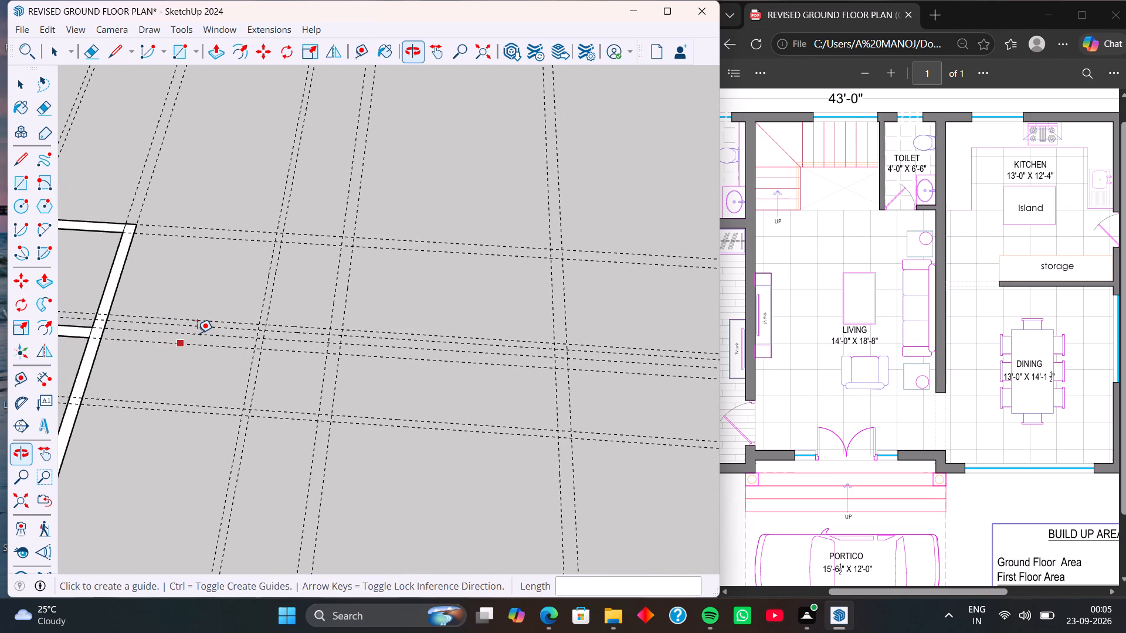
click(179, 55)
click(137, 226)
scroll(357, 264, down, 3)
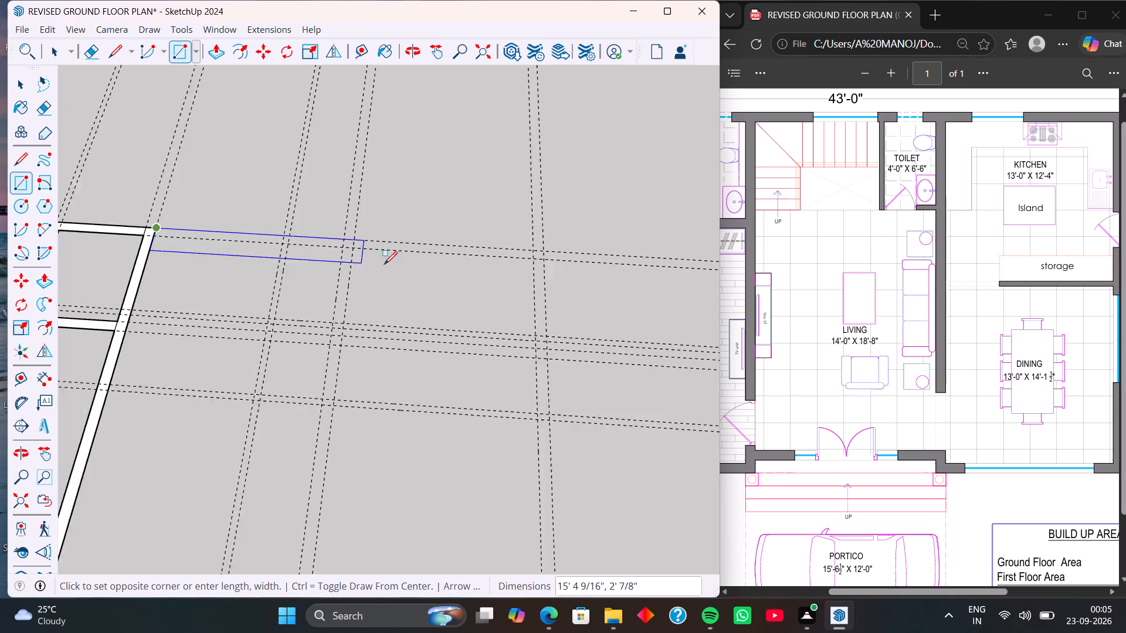
scroll(384, 264, down, 4)
middle_drag(453, 278, 135, 285)
scroll(143, 275, up, 4)
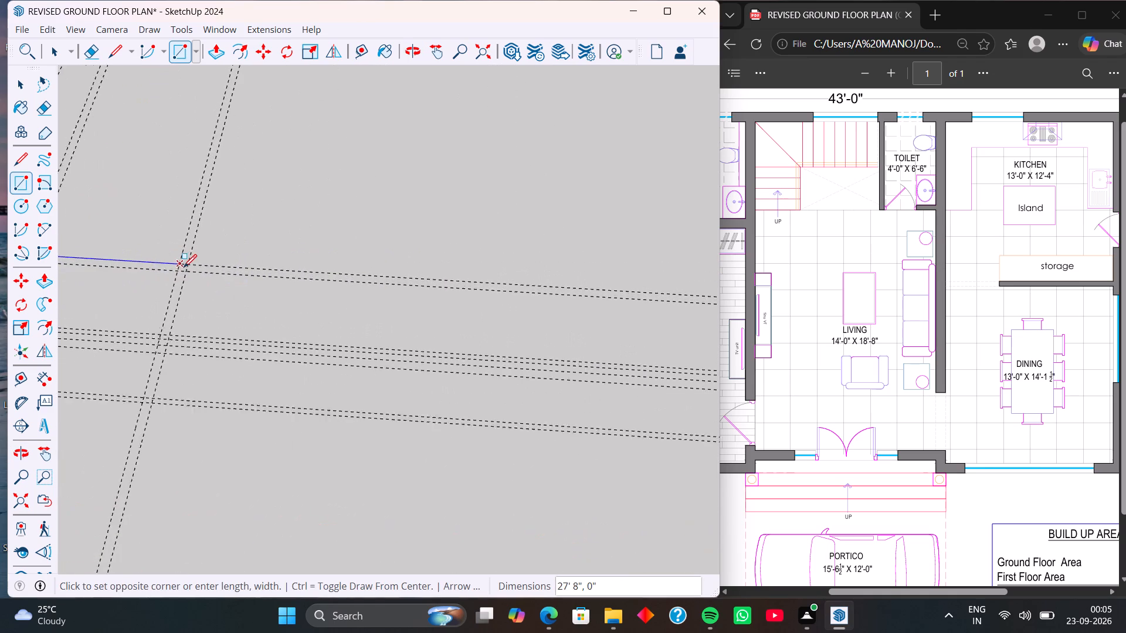
scroll(184, 267, up, 4)
click(187, 276)
Draw the outer side wall of the kitchen and dining as a 9" by 27'3" rectangle from the rear wall to the front guide.
scroll(175, 280, down, 4)
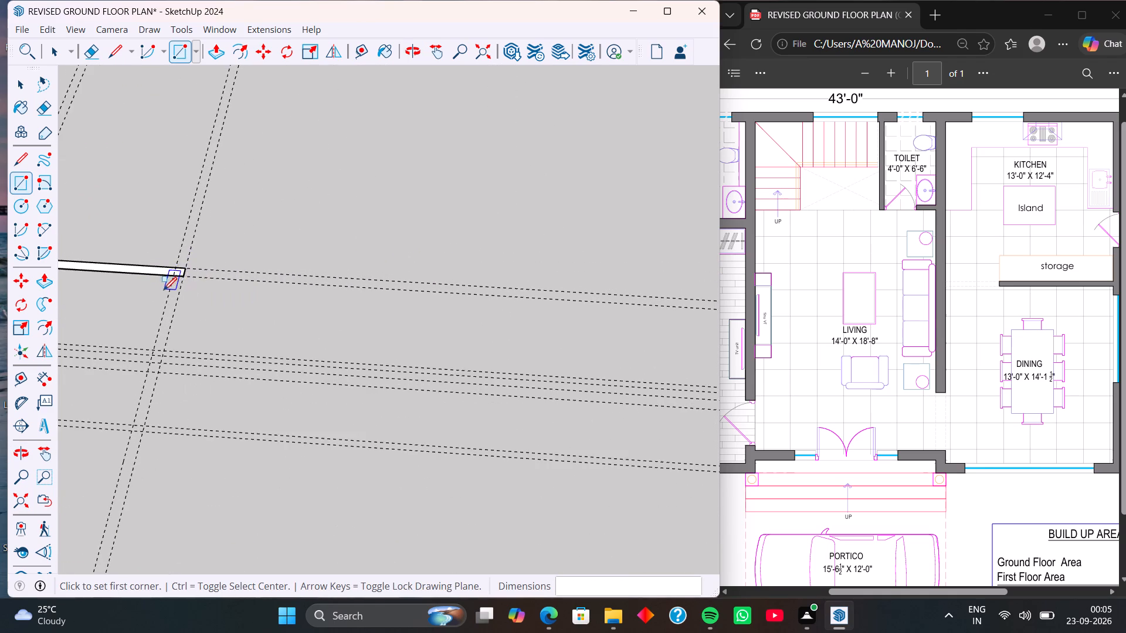
scroll(164, 290, down, 3)
middle_drag(161, 305, 325, 294)
scroll(340, 264, up, 6)
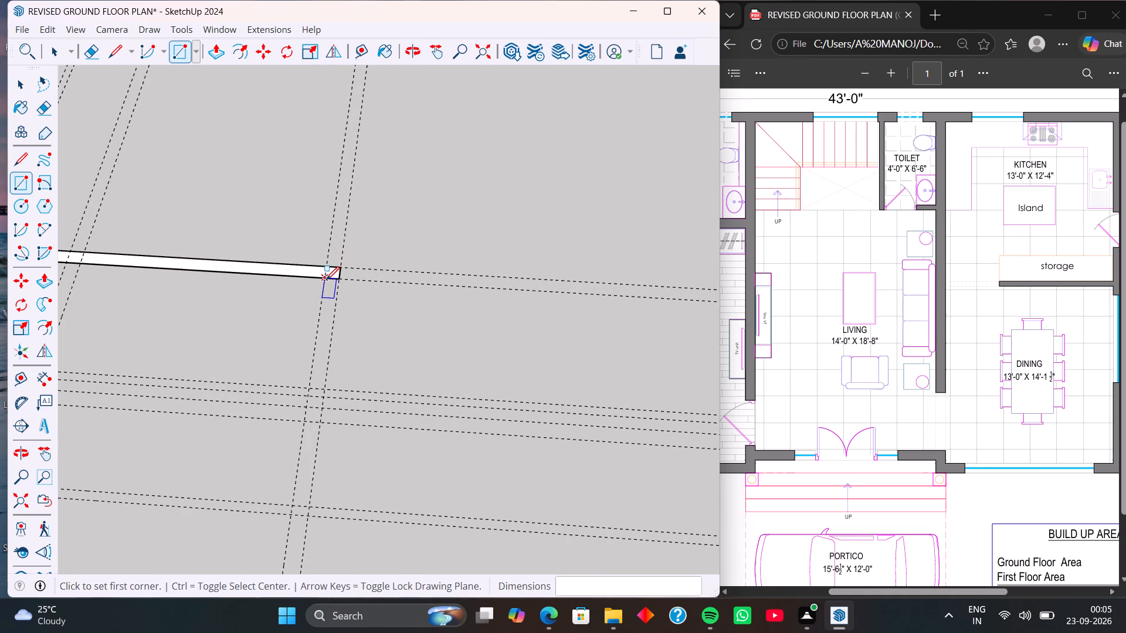
click(326, 279)
scroll(365, 318, down, 15)
shift+middle_drag(371, 386, 384, 271)
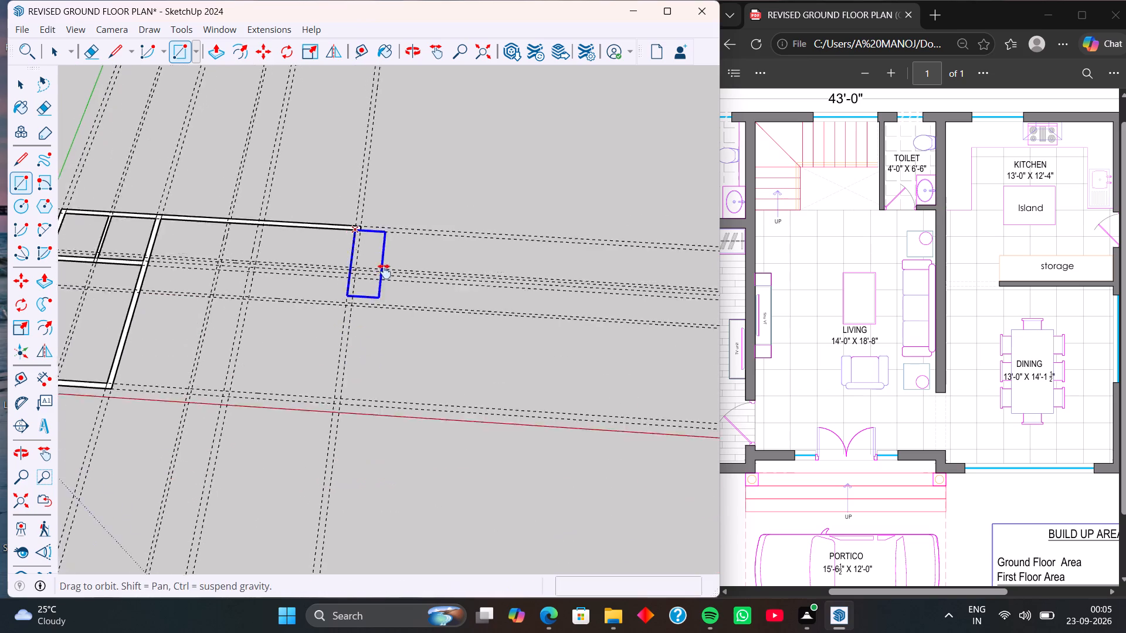
shift+middle_drag(384, 271, 394, 215)
shift+middle_drag(372, 420, 362, 359)
scroll(330, 281, up, 9)
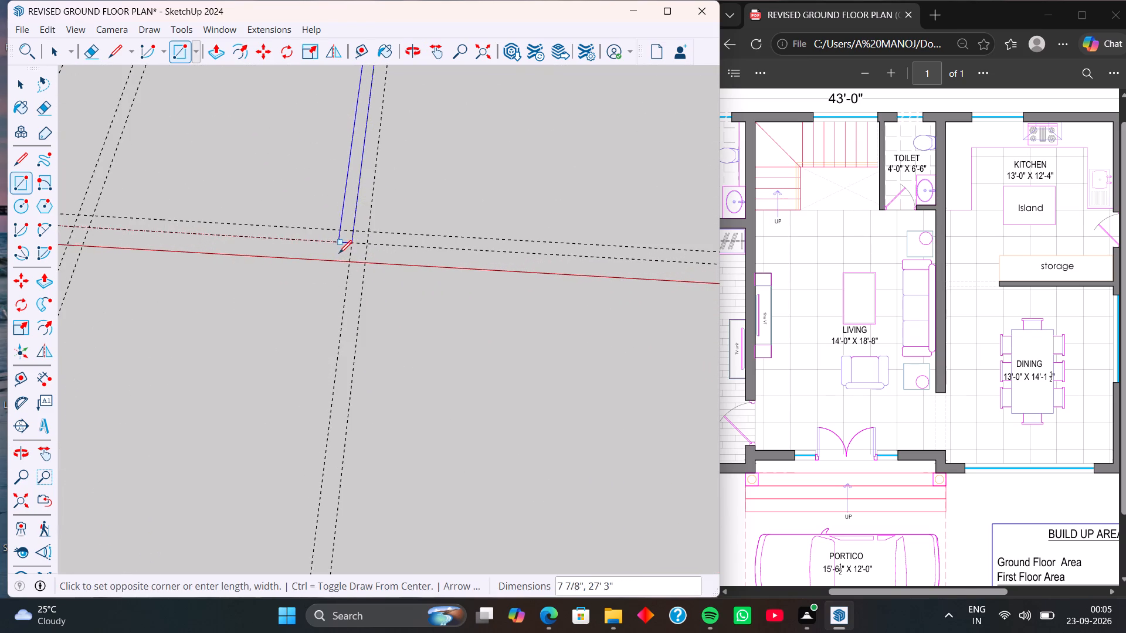
scroll(339, 253, up, 2)
click(377, 241)
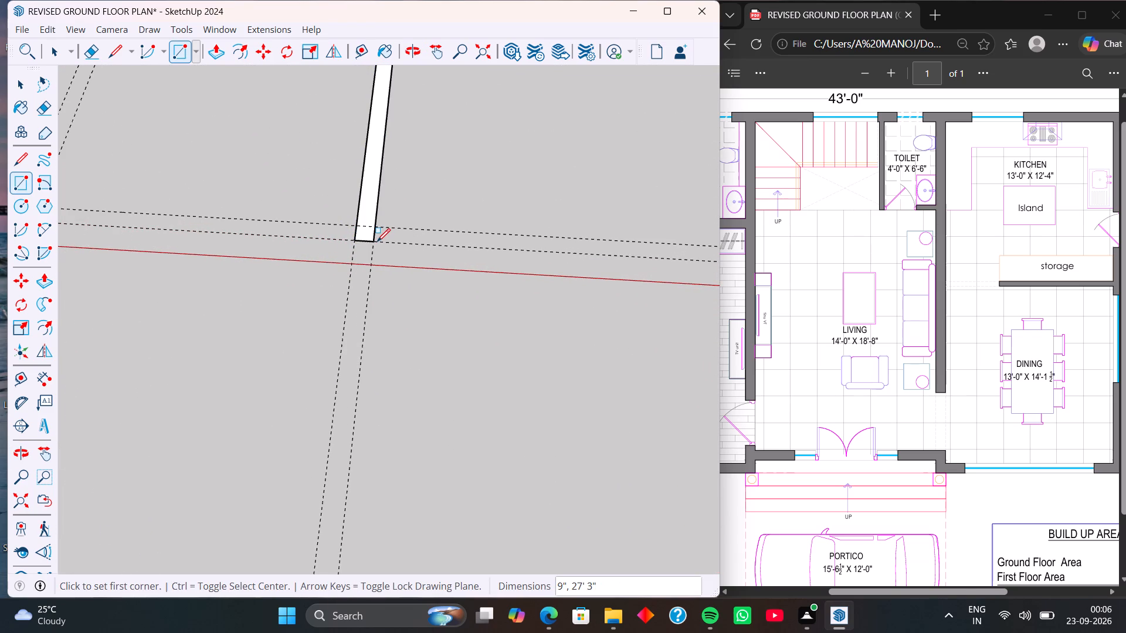
Draw the dining front wall as a 9" by 13'9" rectangle from the outer side wall to the living–kitchen wall's living-side guide.
scroll(339, 290, down, 8)
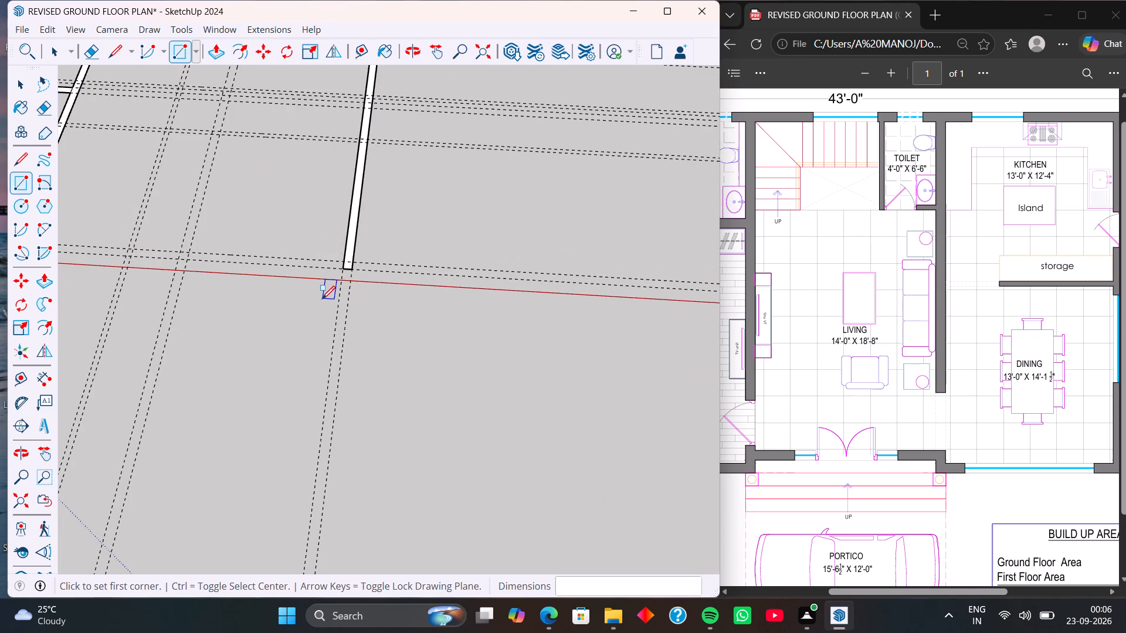
scroll(321, 300, down, 2)
middle_drag(294, 307, 403, 307)
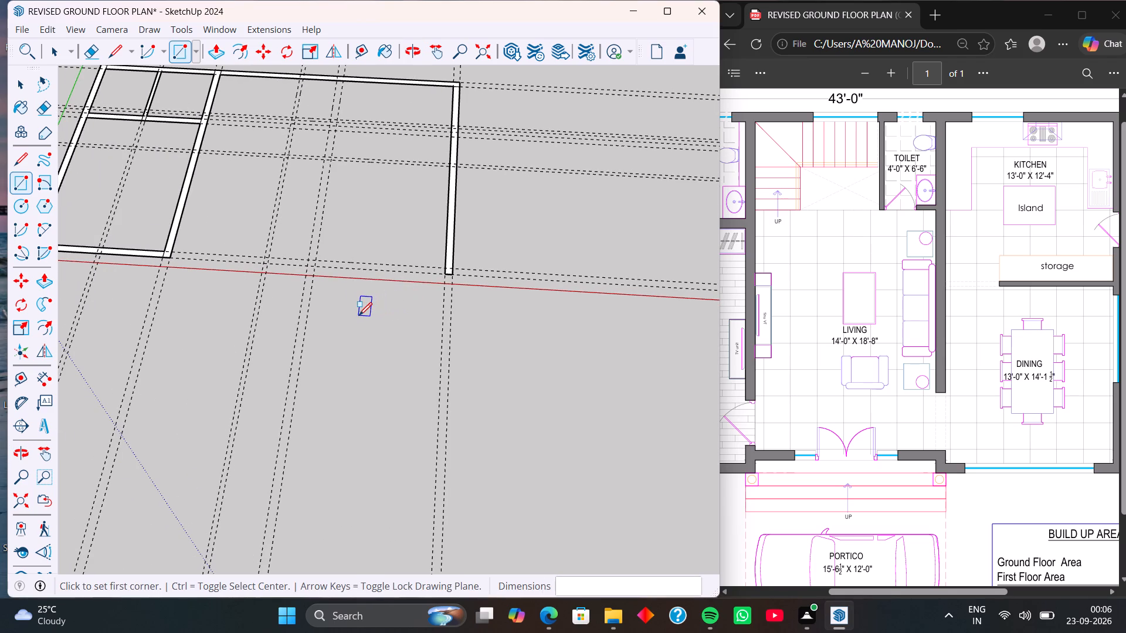
middle_drag(359, 315, 376, 352)
scroll(397, 288, up, 9)
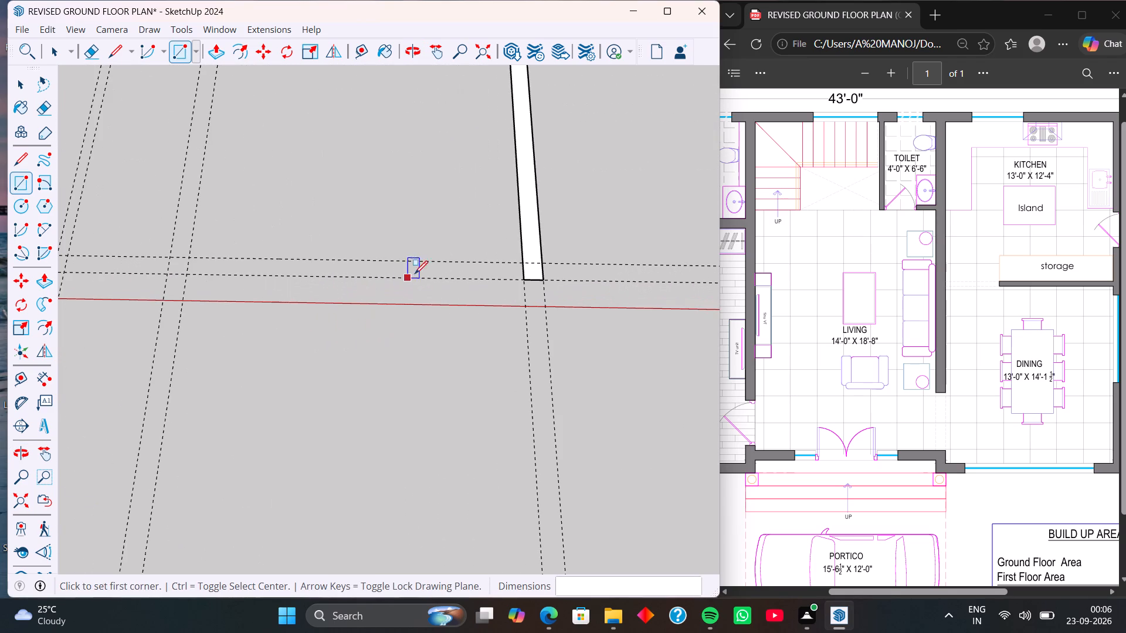
click(522, 264)
scroll(272, 287, down, 2)
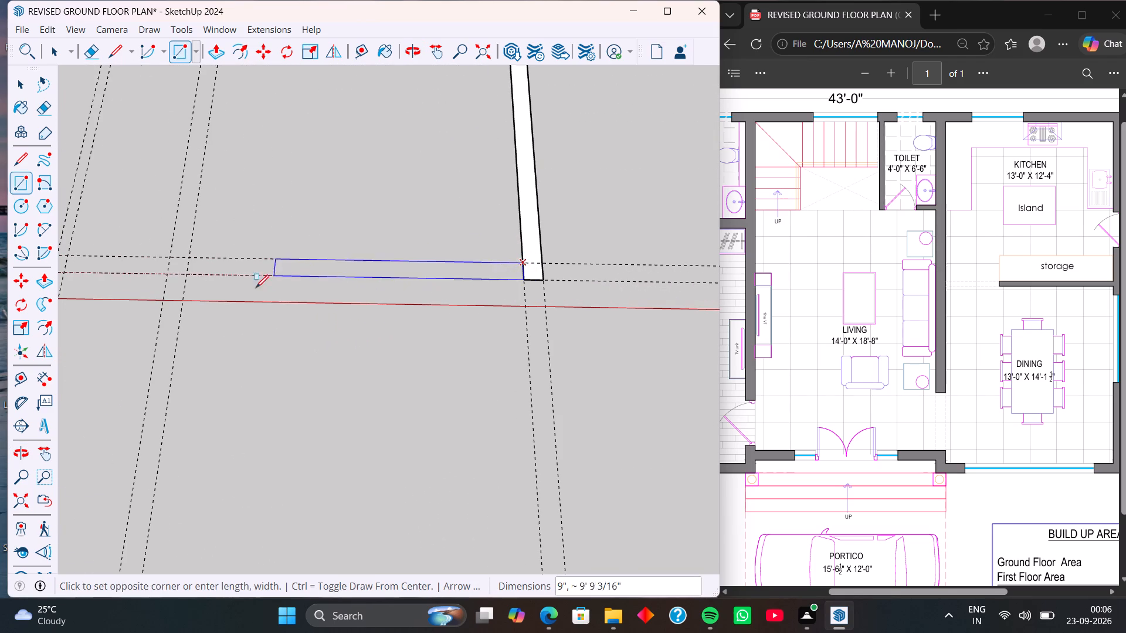
scroll(256, 288, down, 1)
shift+middle_drag(202, 275, 359, 291)
scroll(351, 290, up, 6)
click(344, 297)
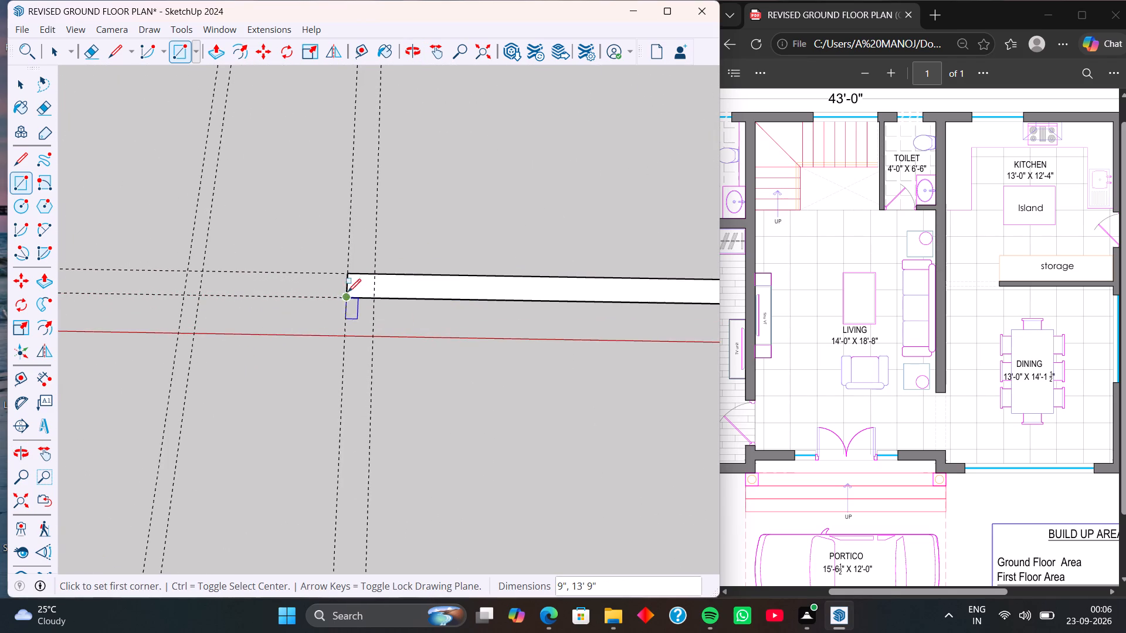
Draw the wall between living and kitchen–dining as a 9" by 26'6" rectangle from the rear wall to the dining front wall.
scroll(372, 281, down, 15)
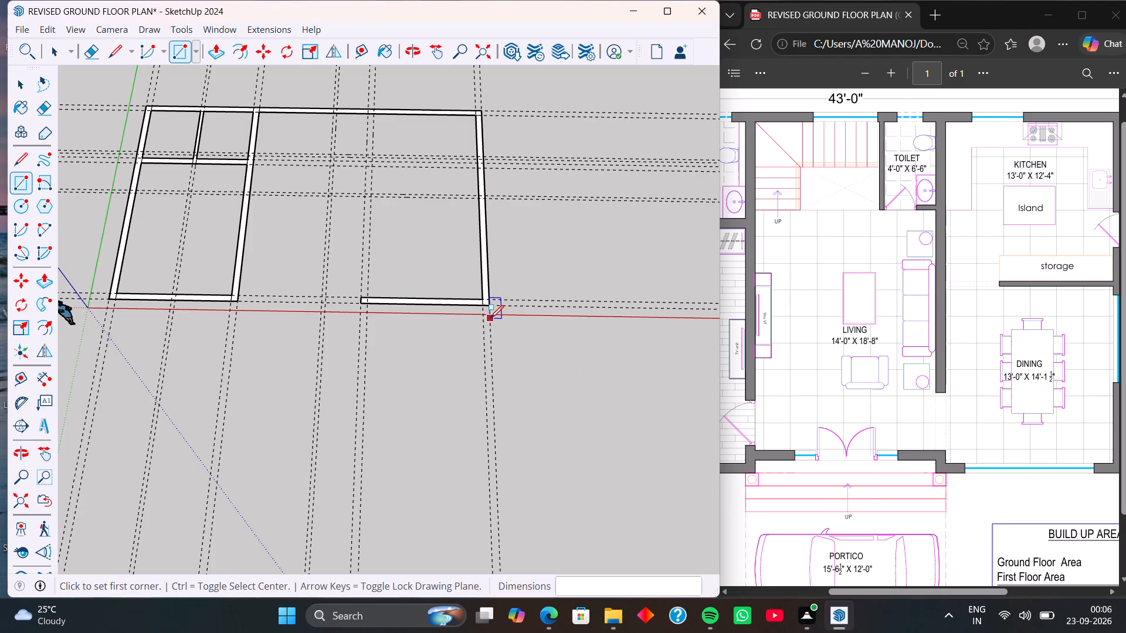
middle_drag(498, 339, 465, 343)
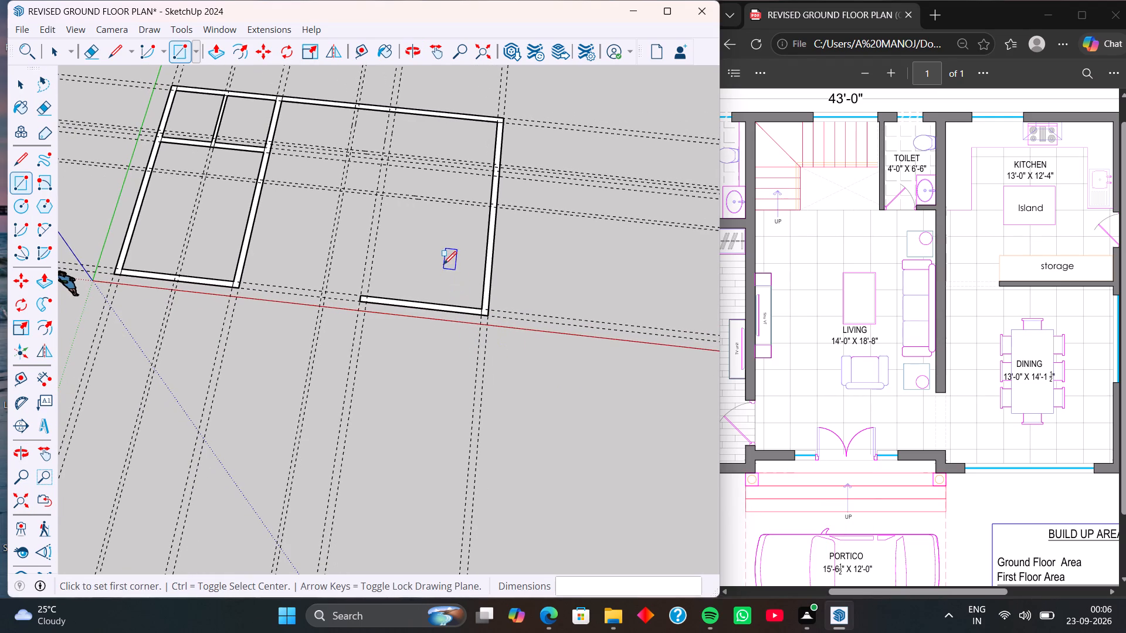
scroll(440, 254, up, 3)
scroll(439, 253, down, 2)
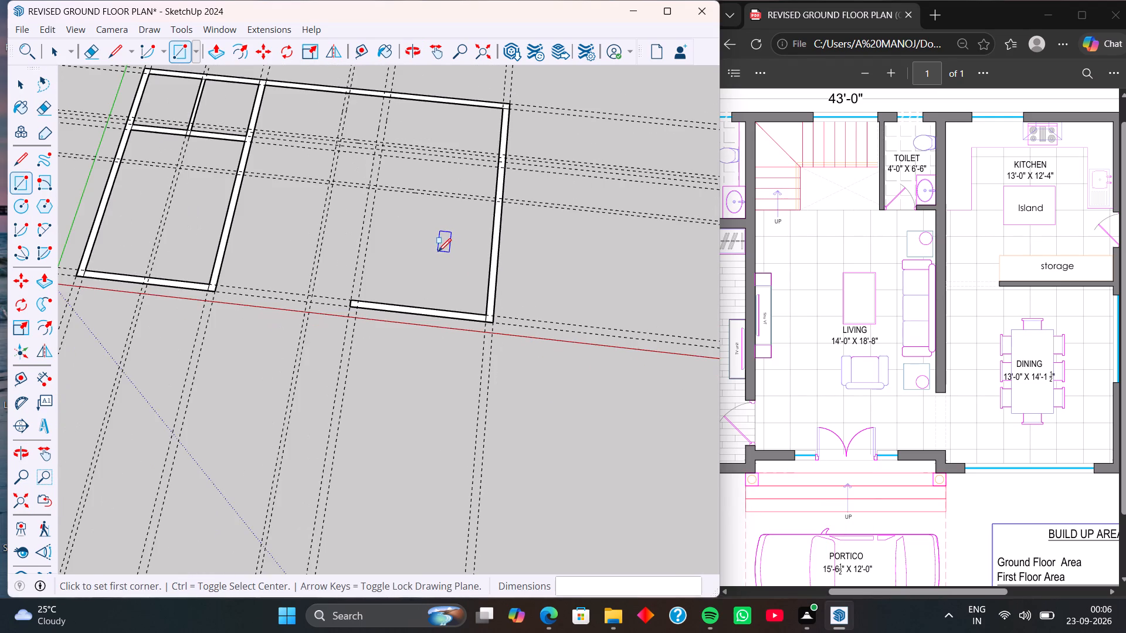
middle_drag(438, 251, 422, 328)
middle_drag(421, 355, 504, 360)
middle_drag(453, 283, 433, 323)
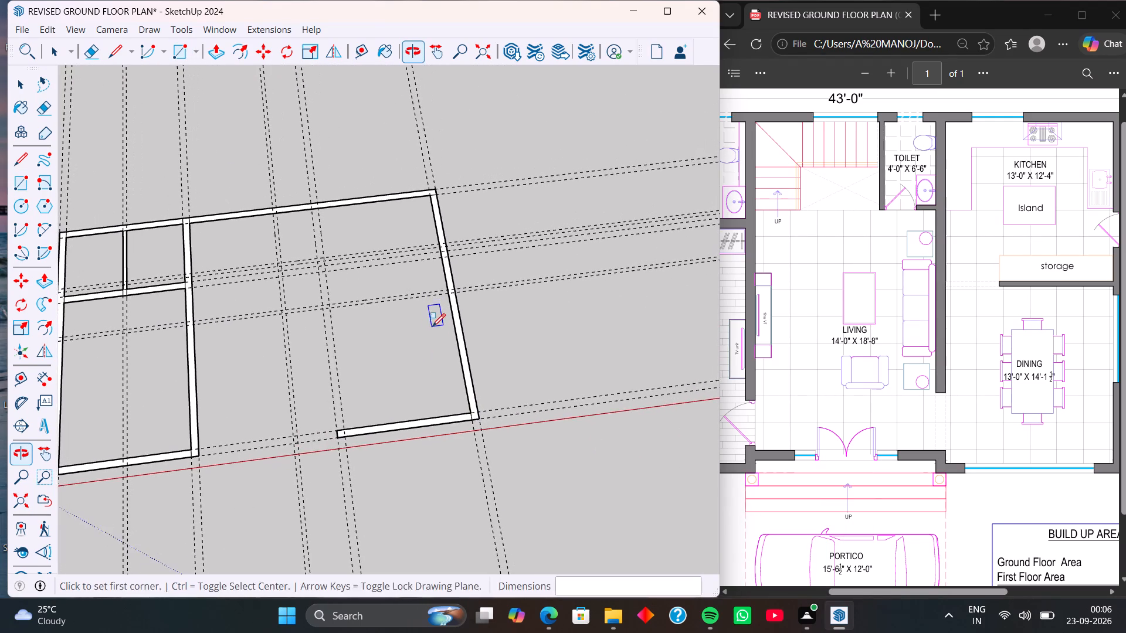
middle_drag(432, 326, 395, 334)
scroll(432, 311, up, 9)
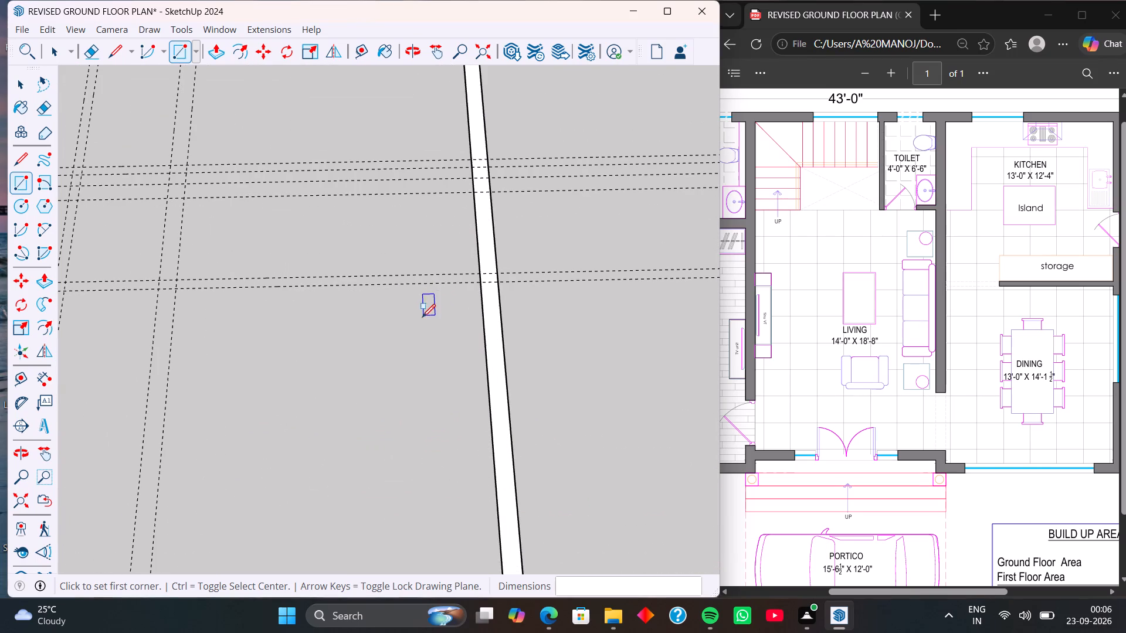
scroll(408, 323, down, 3)
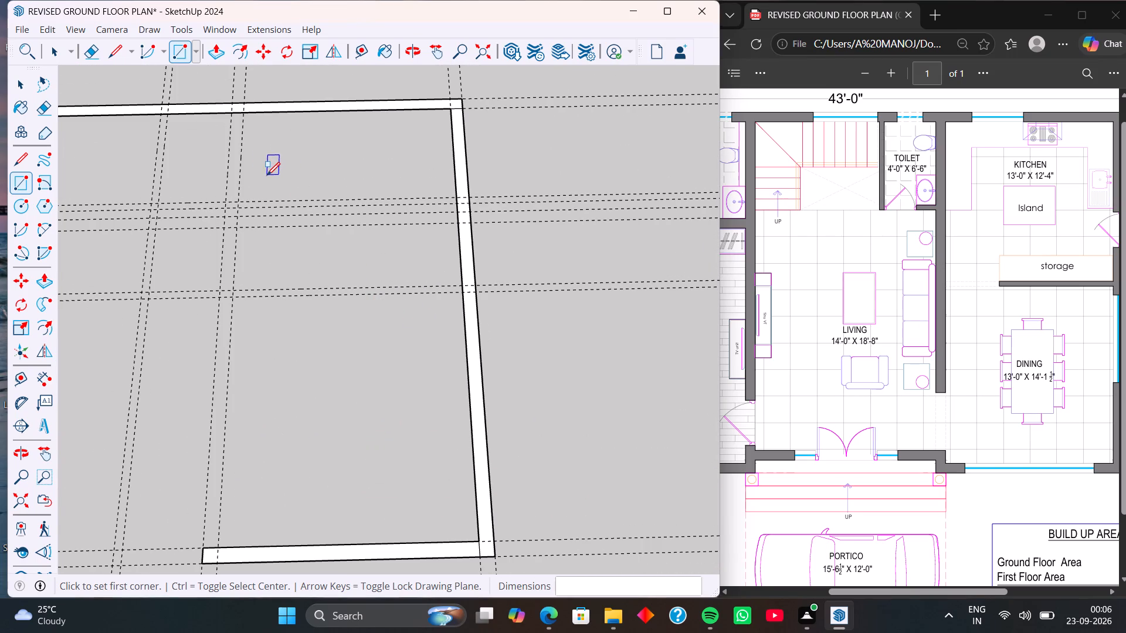
scroll(217, 132, up, 3)
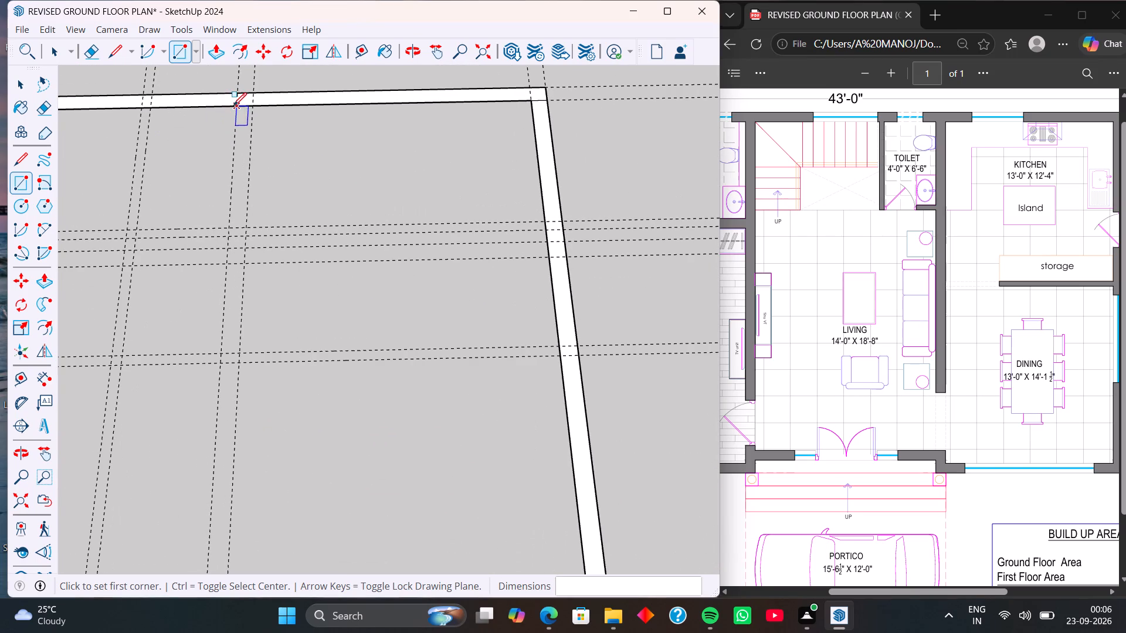
click(233, 105)
scroll(253, 272, down, 4)
shift+middle_drag(291, 457, 281, 297)
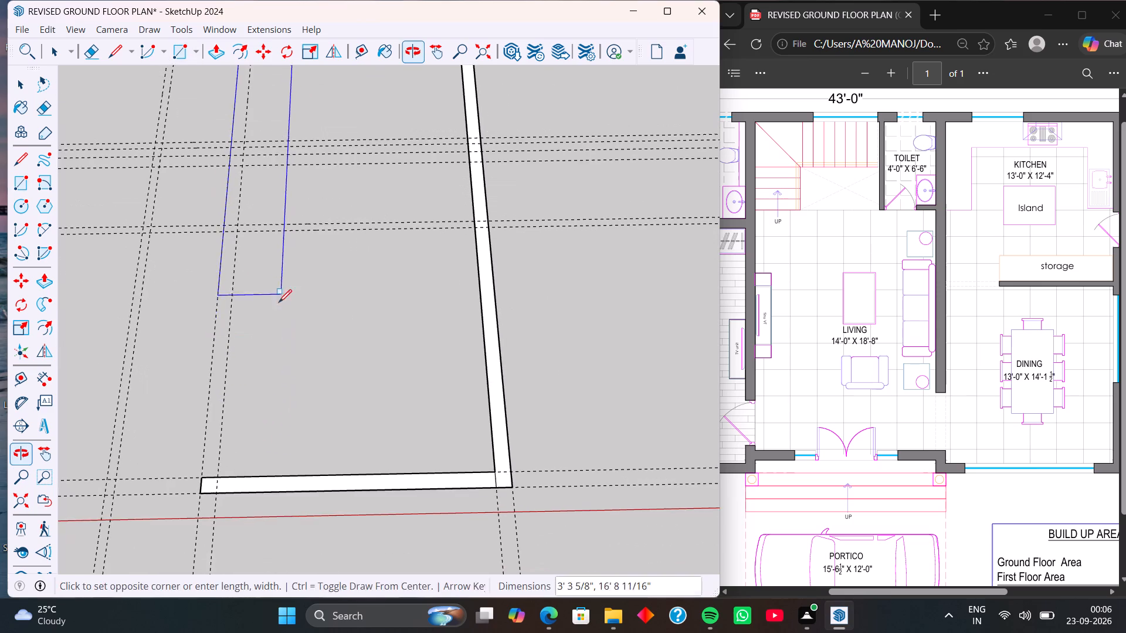
shift+middle_drag(250, 396, 263, 299)
scroll(247, 353, up, 7)
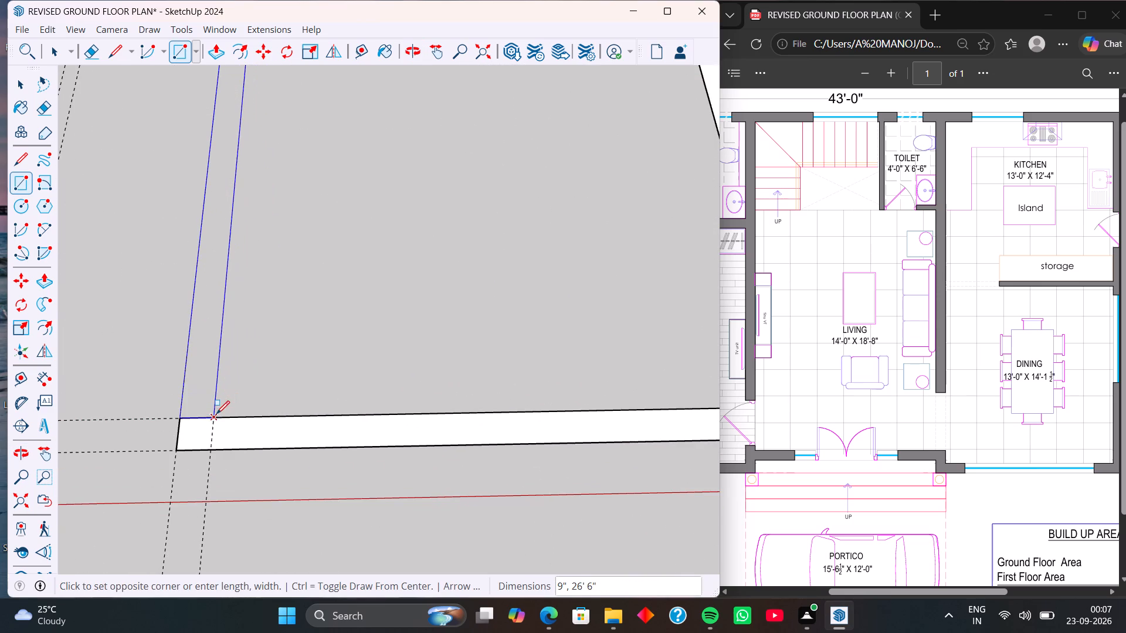
click(216, 414)
Delete the face filling the enclosed kitchen and dining area, keeping the surrounding wall strips.
scroll(271, 376, down, 14)
middle_drag(278, 318, 270, 409)
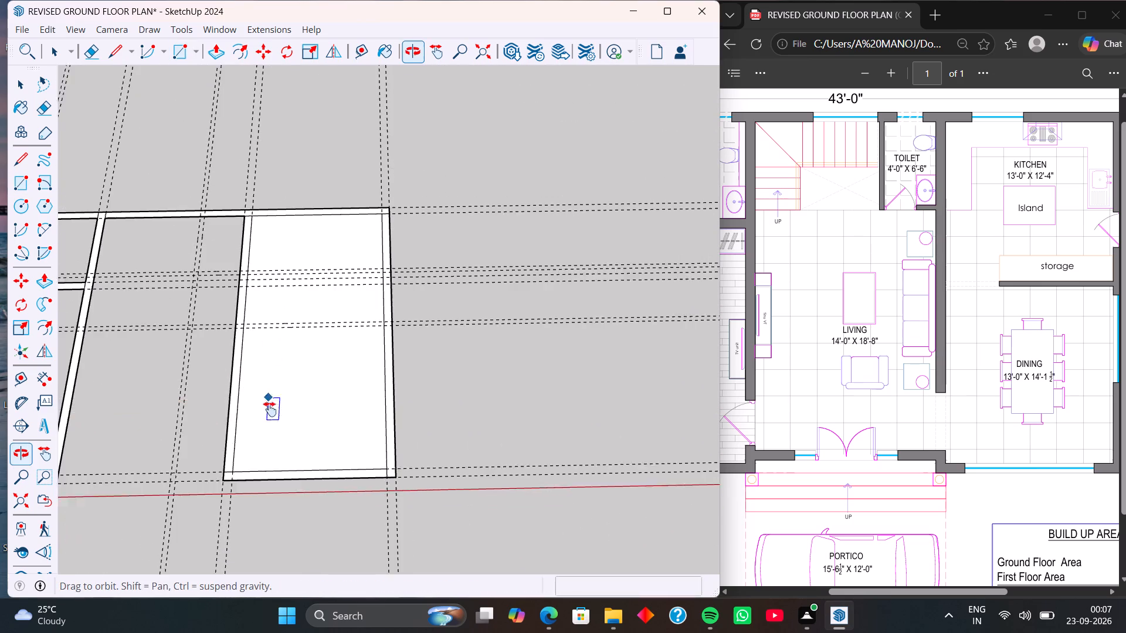
middle_drag(270, 409, 270, 410)
middle_drag(320, 380, 280, 409)
key(space)
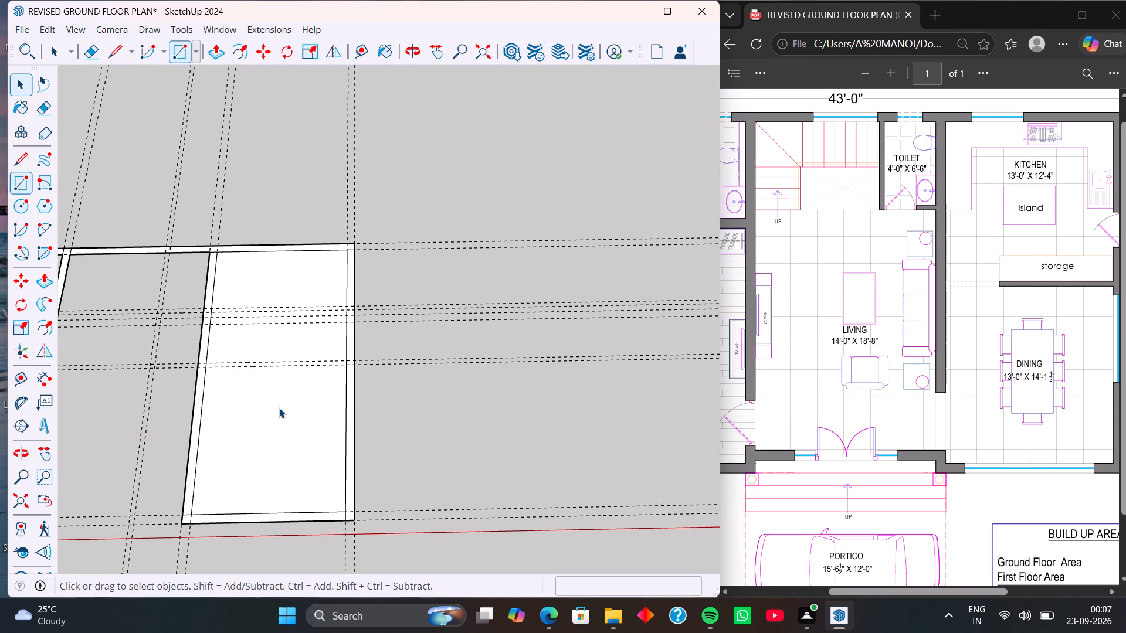
click(279, 406)
key(Delete)
Draw the storage partition between kitchen and dining as a 5" by 13' rectangle spanning the two side walls.
scroll(317, 392, up, 3)
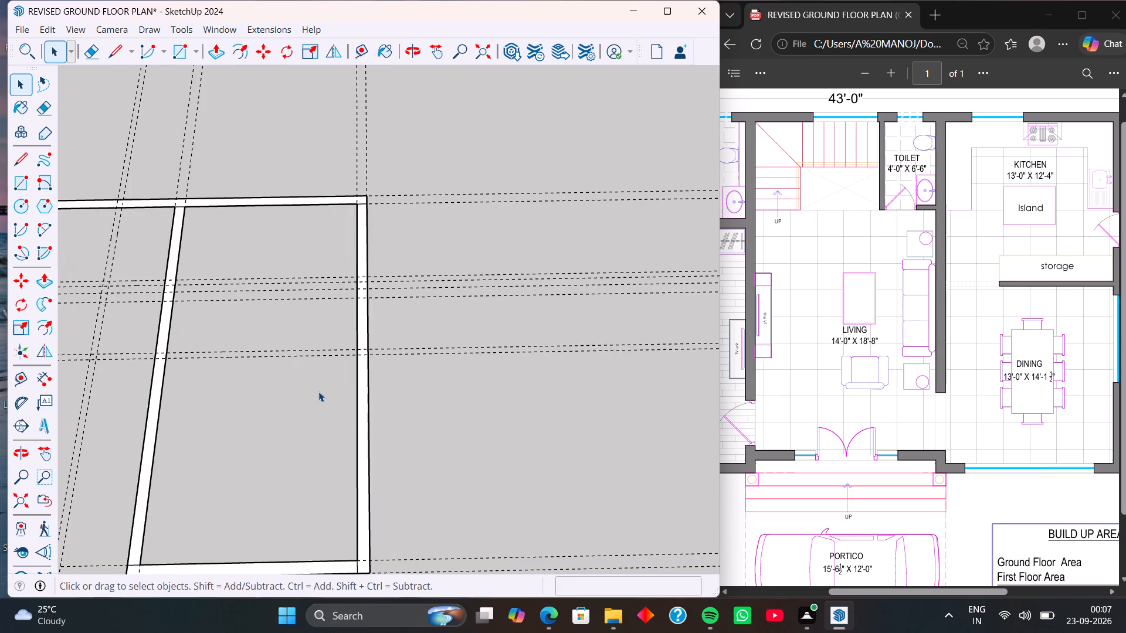
middle_drag(328, 379, 323, 427)
scroll(335, 357, up, 7)
key(r)
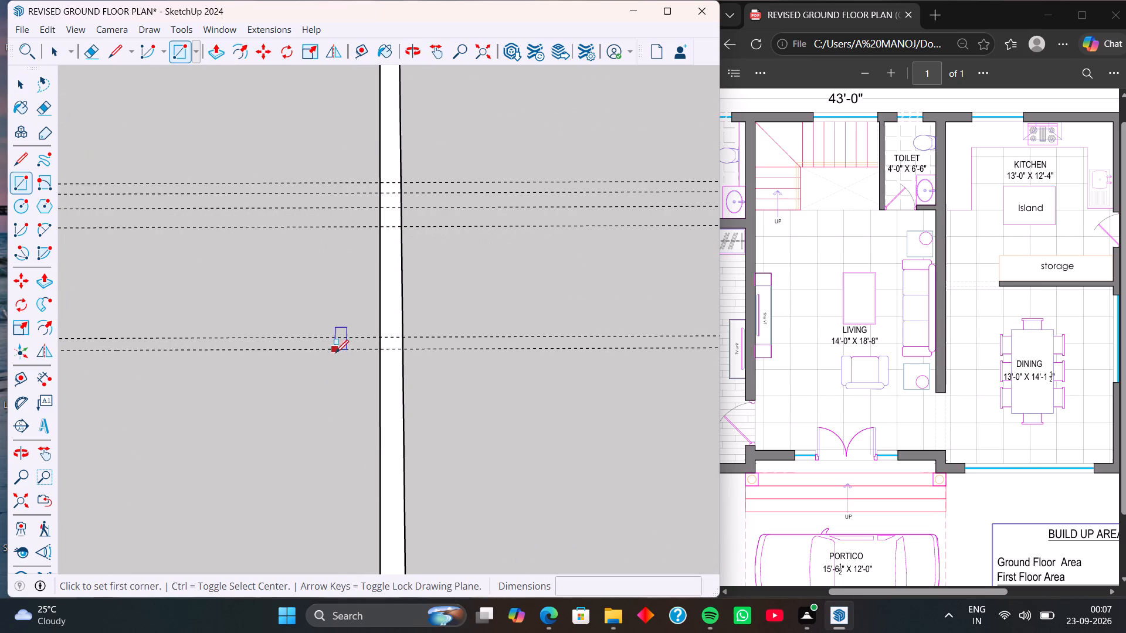
scroll(357, 348, up, 7)
drag(392, 325, 388, 335)
scroll(247, 385, down, 5)
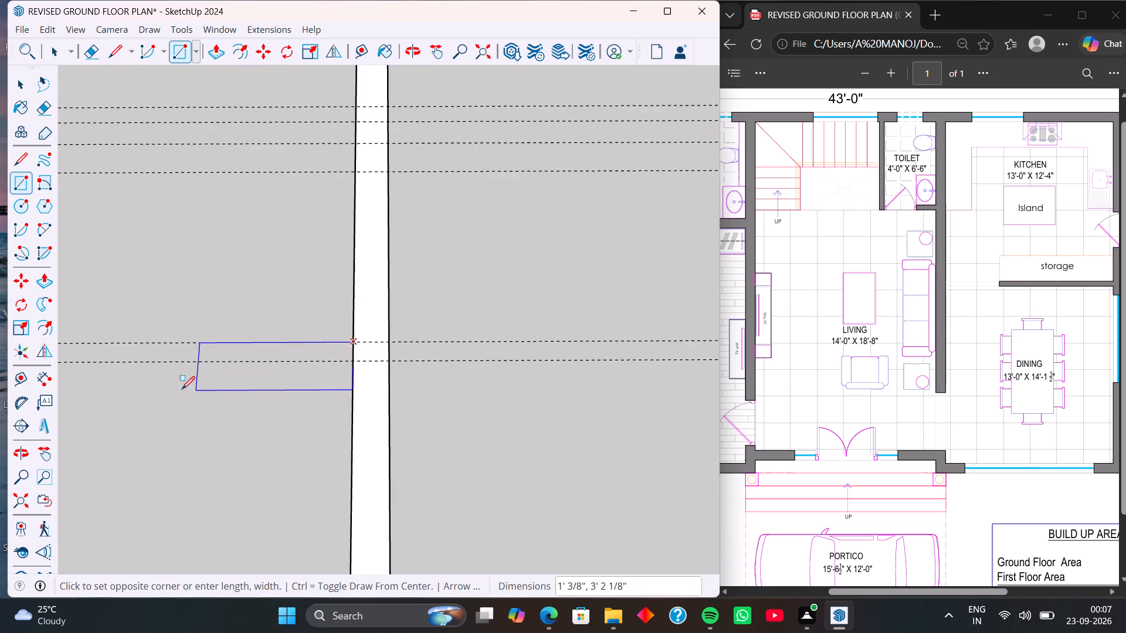
scroll(182, 389, down, 9)
shift+middle_drag(117, 405, 511, 412)
scroll(385, 395, up, 4)
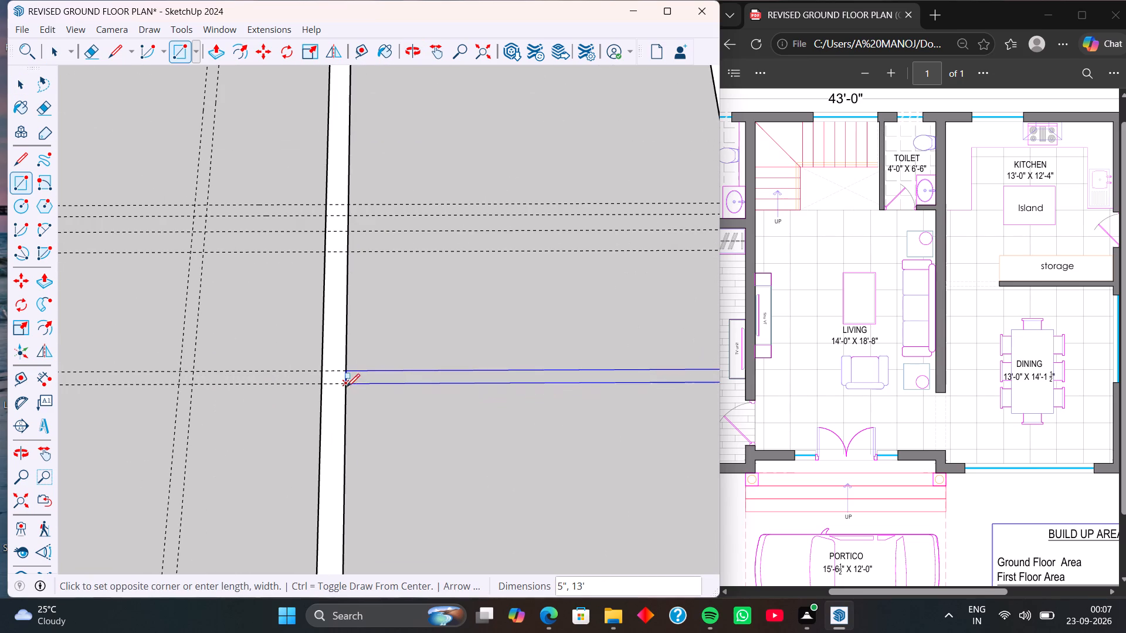
click(347, 384)
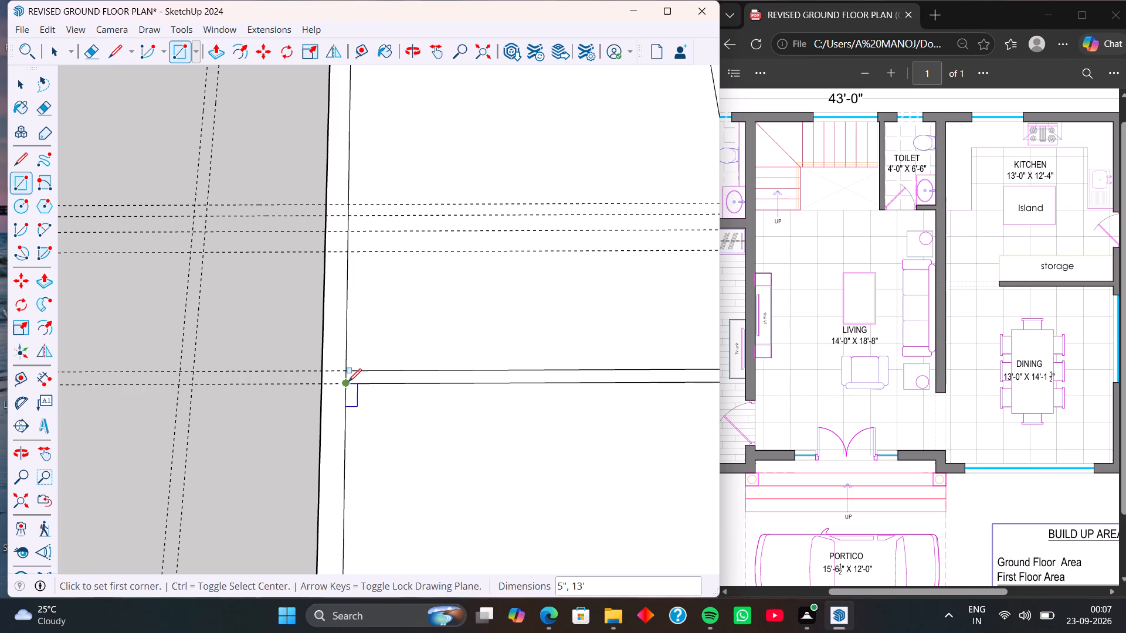
Delete the kitchen and dining floor faces on both sides of the storage partition.
key(space)
click(388, 328)
key(Delete)
click(442, 461)
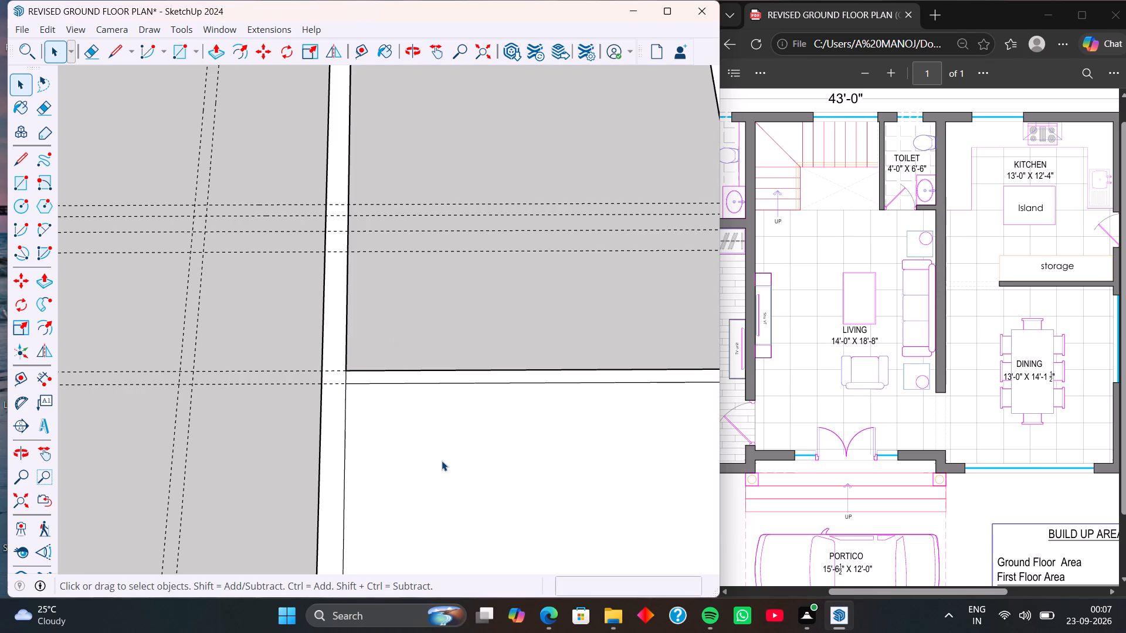
key(Delete)
scroll(439, 450, down, 8)
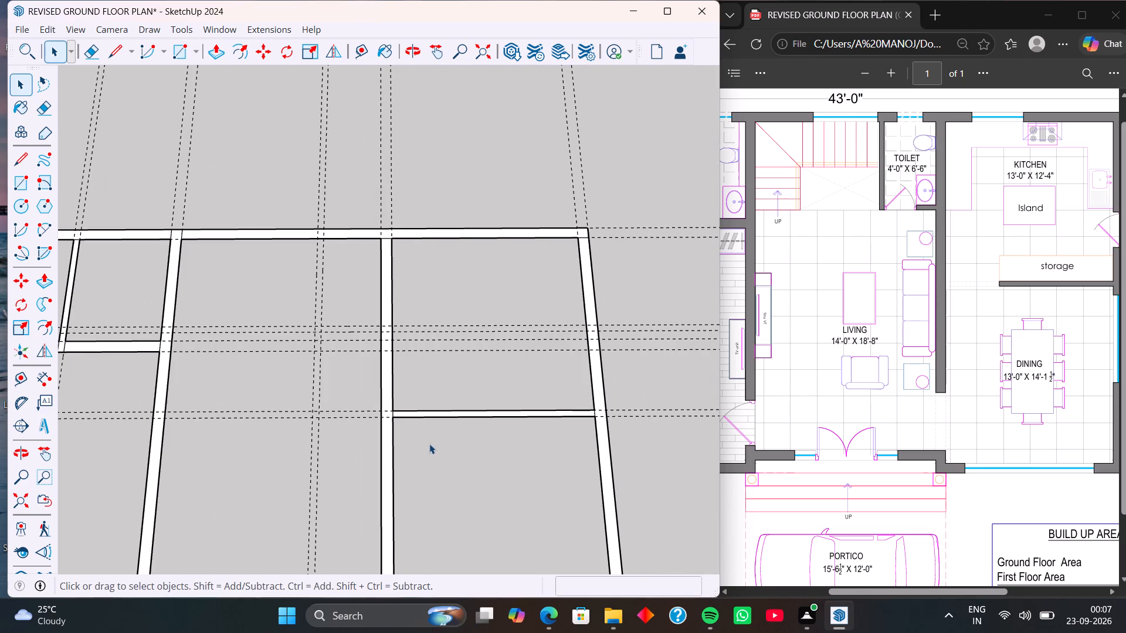
Draw the common toilet's side and front walls as 5" thick rectangles along the guides, with the front wall 4' long.
scroll(351, 254, up, 4)
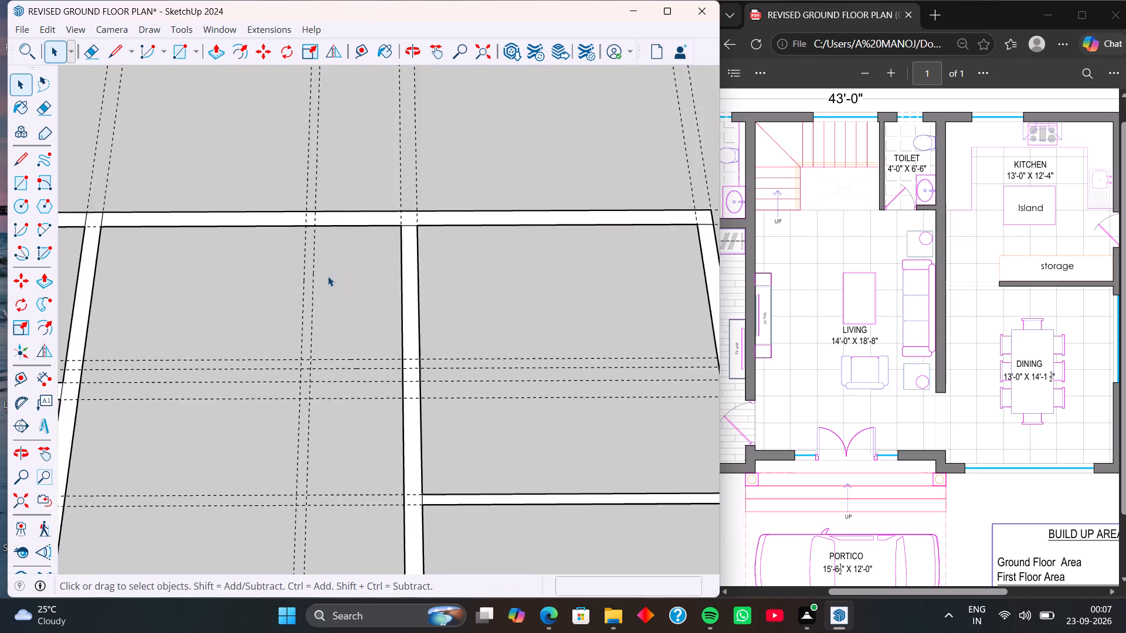
scroll(328, 276, up, 1)
middle_drag(332, 314, 305, 368)
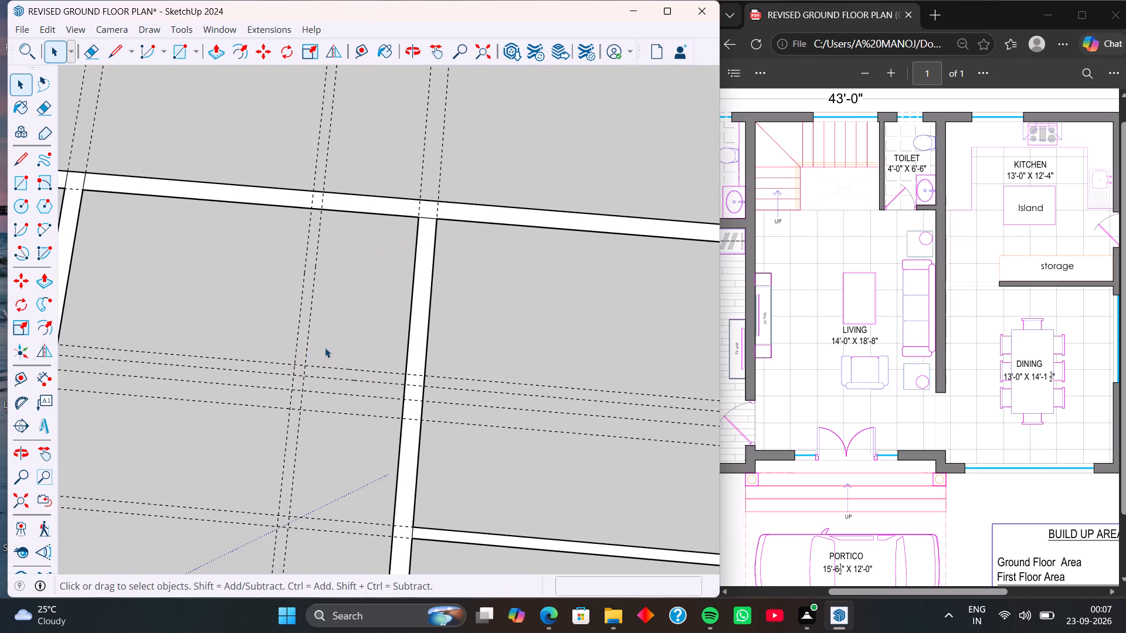
middle_drag(325, 348, 357, 341)
scroll(357, 341, down, 4)
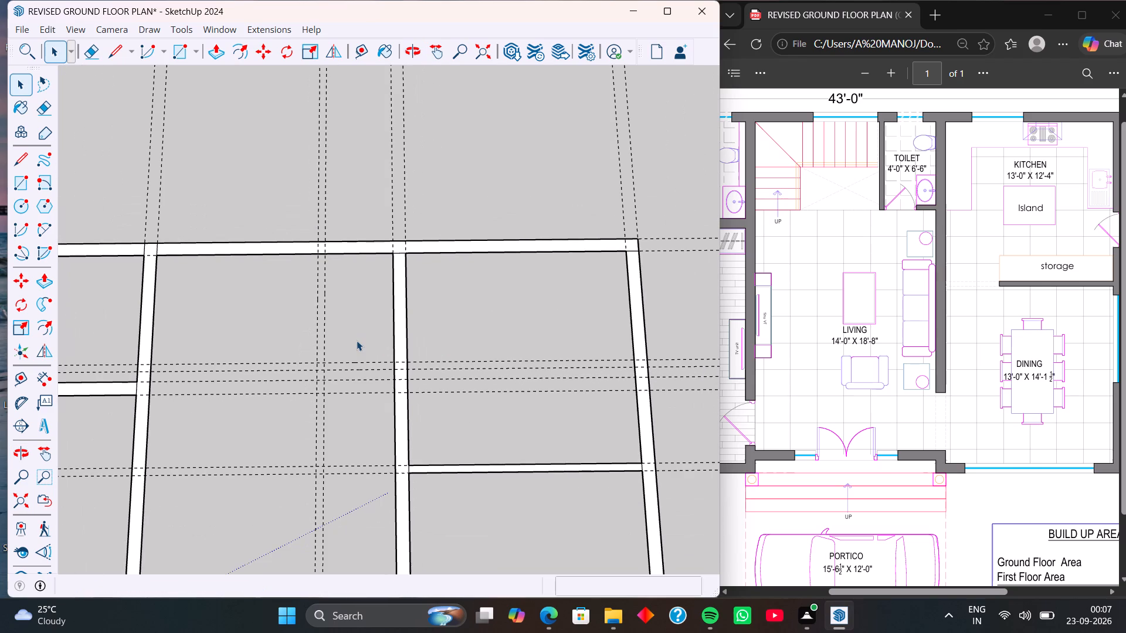
scroll(345, 321, up, 6)
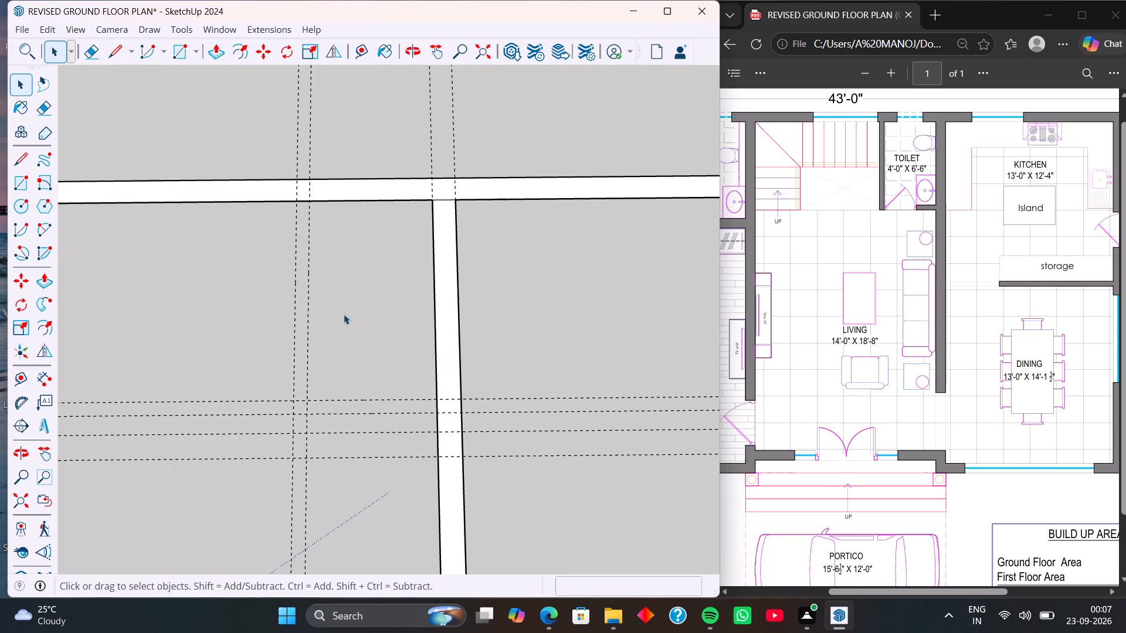
key(r)
scroll(314, 292, up, 5)
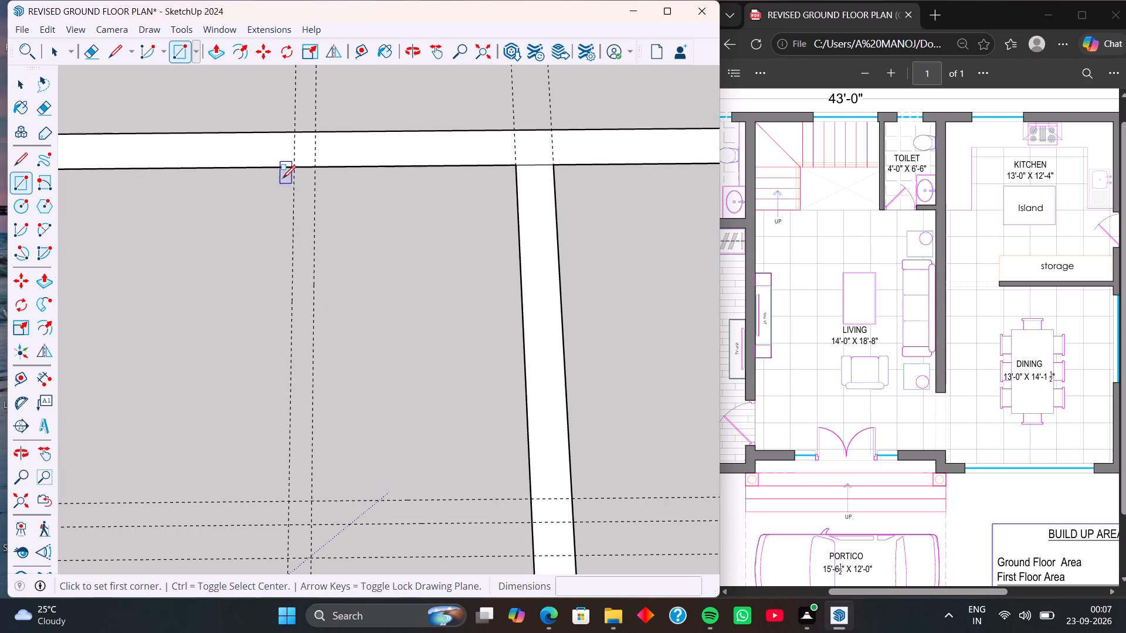
click(292, 165)
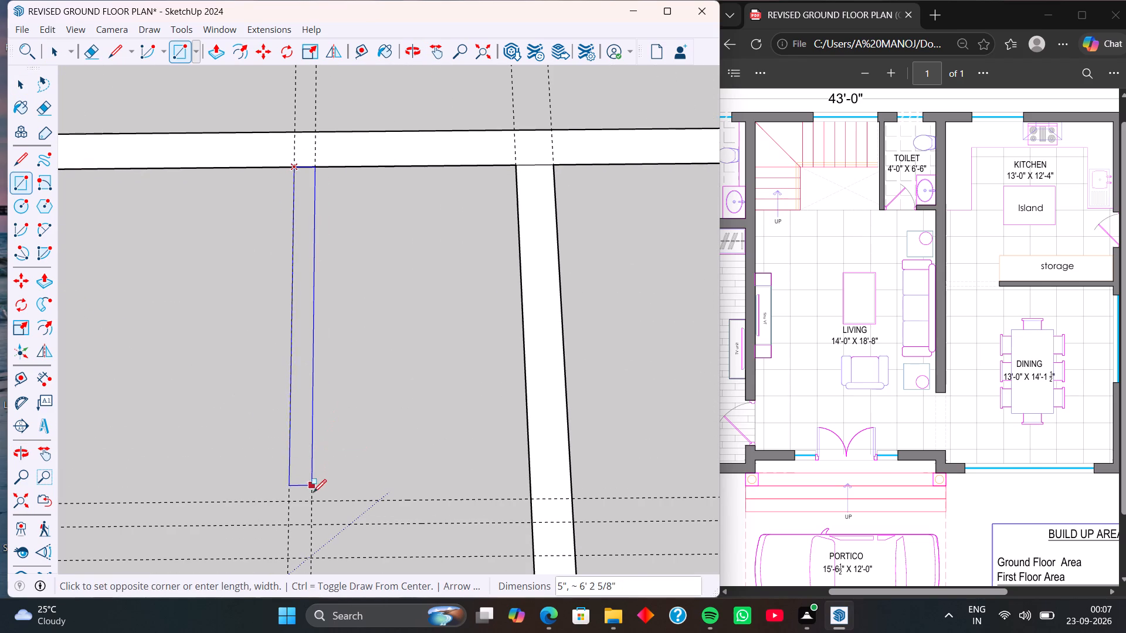
click(312, 523)
click(312, 523)
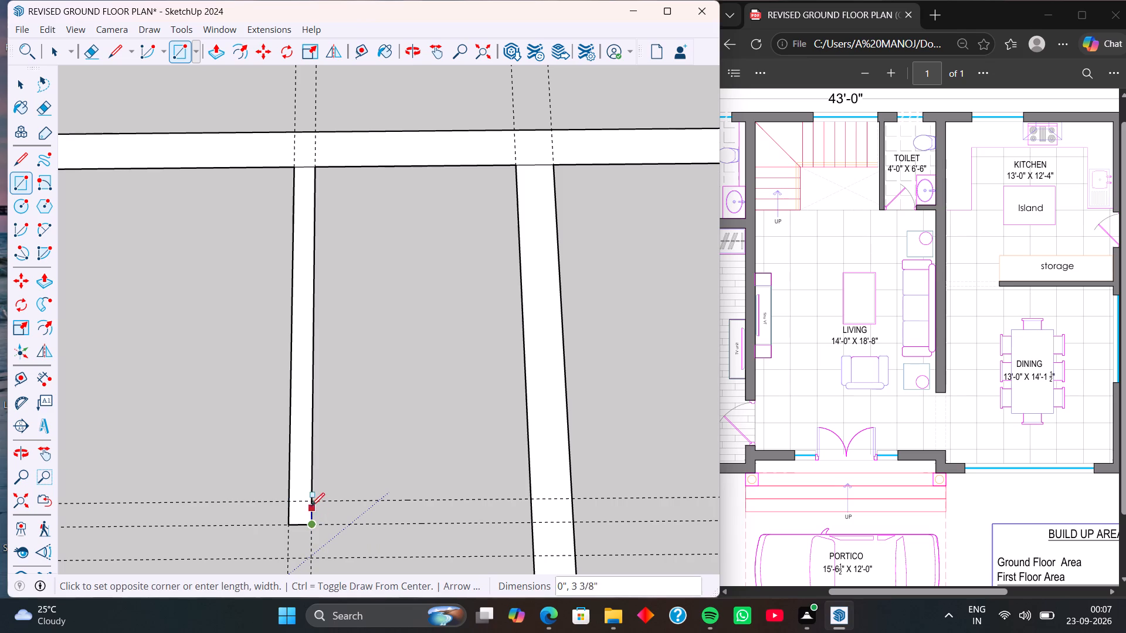
click(531, 500)
Delete the floor face inside the common toilet, keeping its wall strips.
scroll(382, 441, down, 5)
scroll(331, 443, down, 3)
key(space)
click(406, 420)
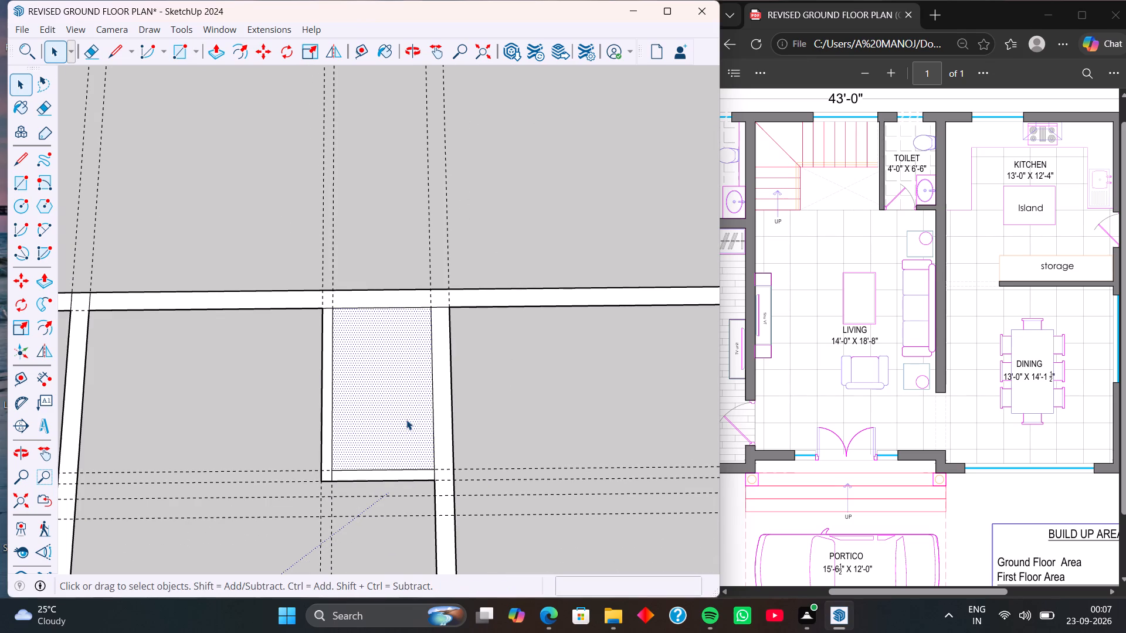
key(Delete)
Delete all the guides from the model.
scroll(386, 410, down, 4)
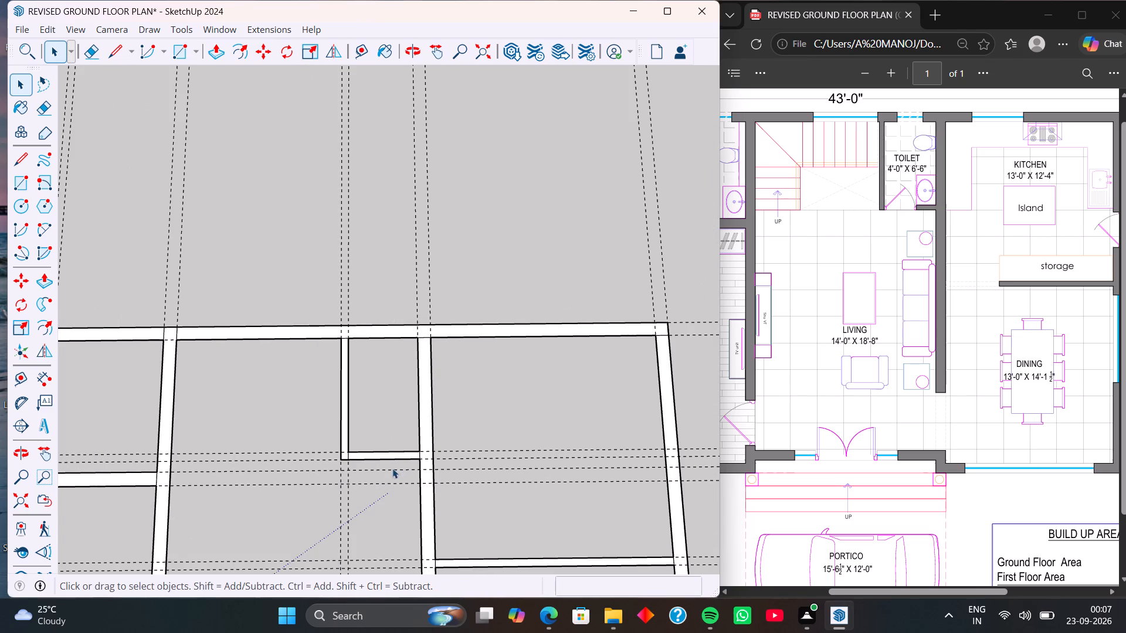
shift+middle_drag(396, 508, 358, 386)
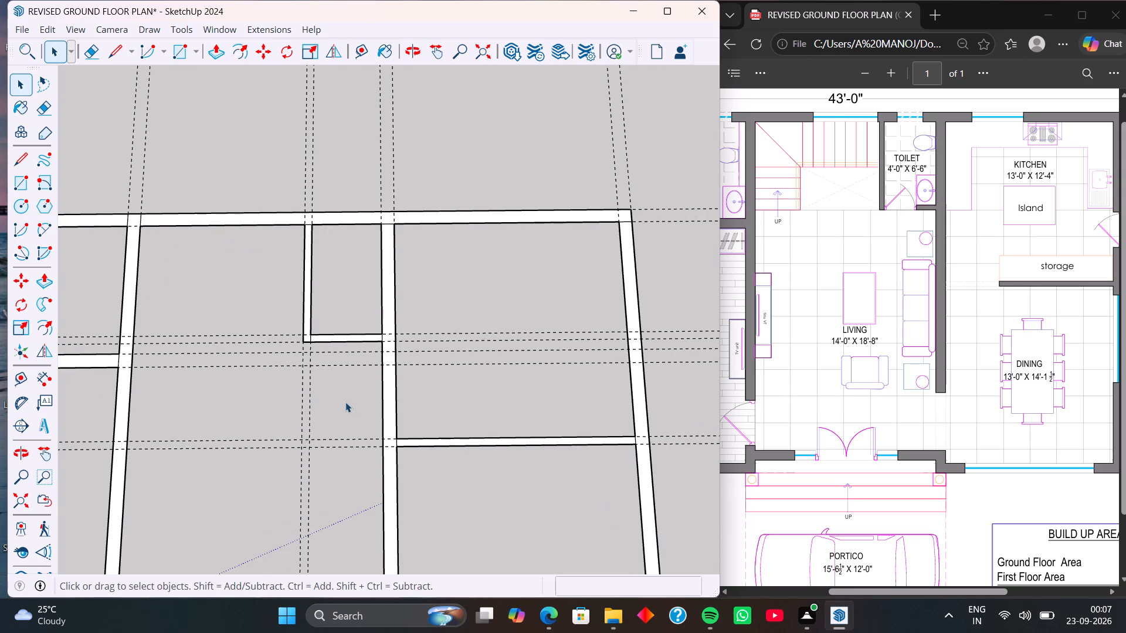
scroll(345, 401, down, 9)
middle_drag(341, 450, 343, 427)
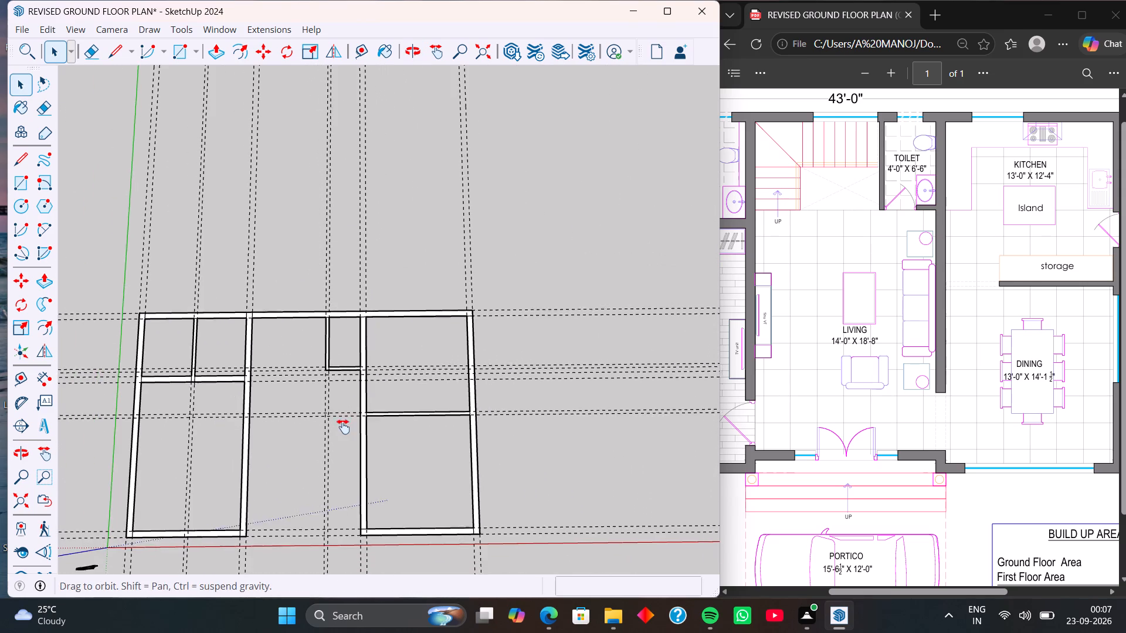
middle_drag(343, 427, 333, 350)
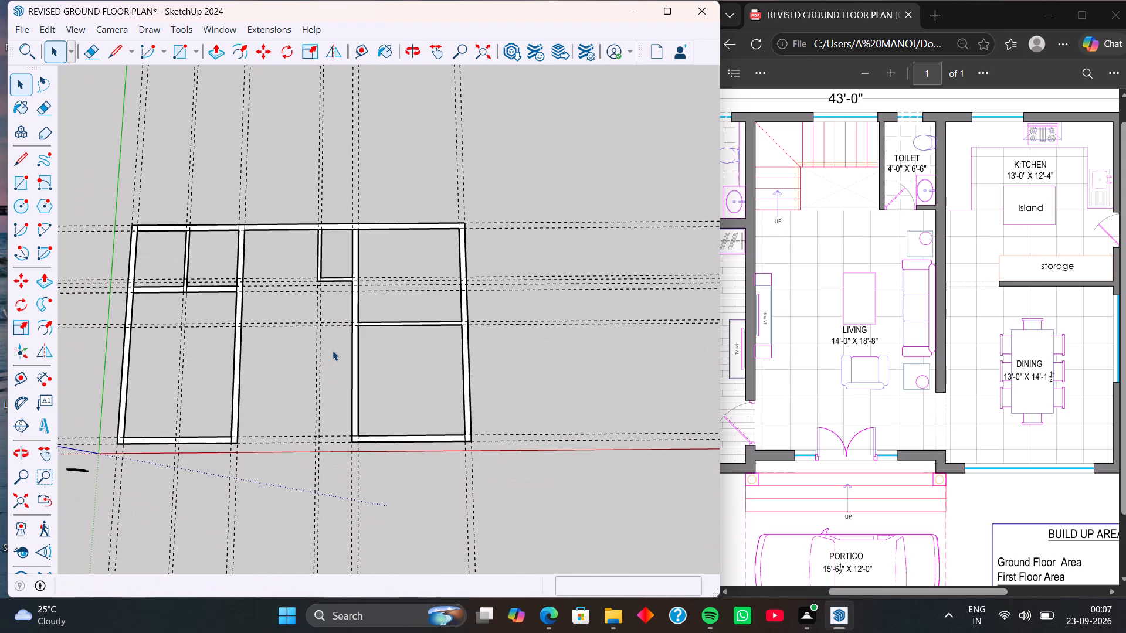
click(52, 26)
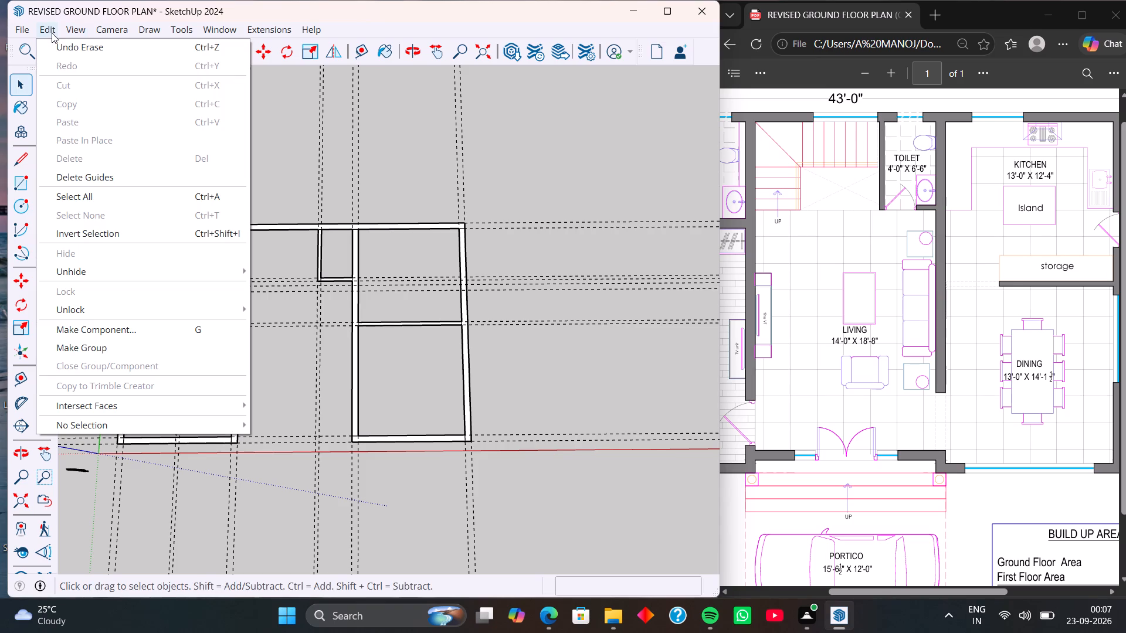
click(74, 175)
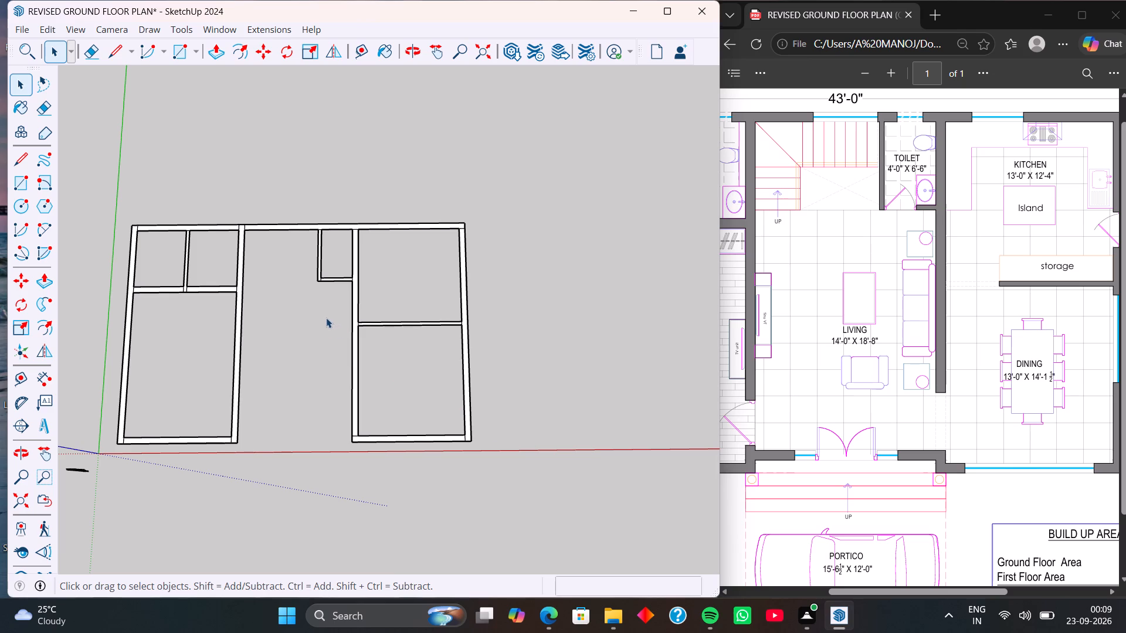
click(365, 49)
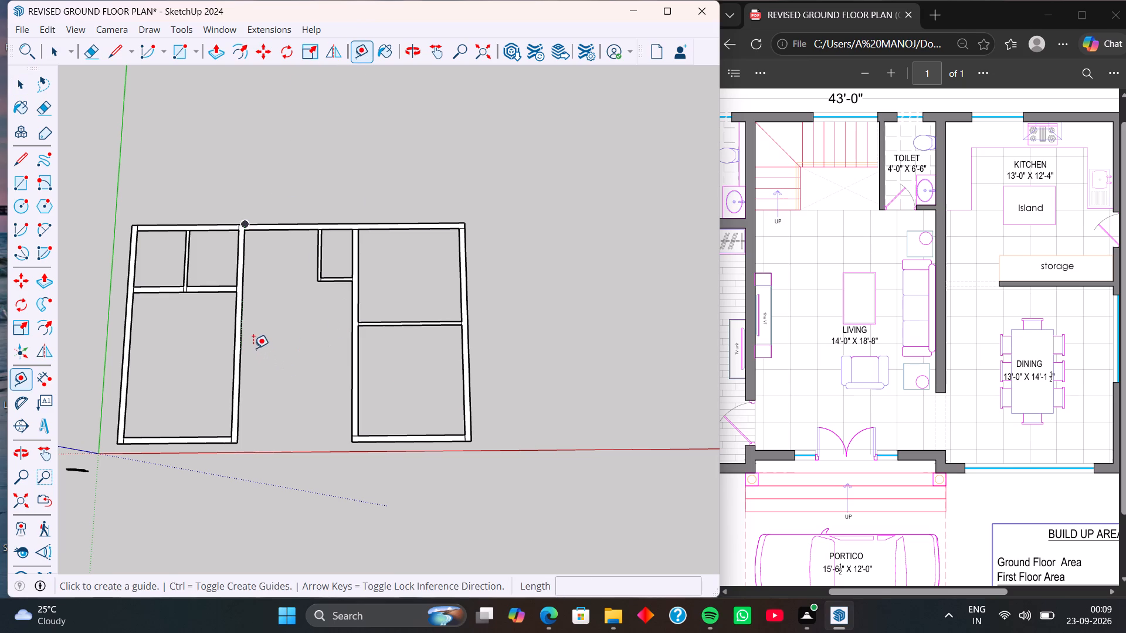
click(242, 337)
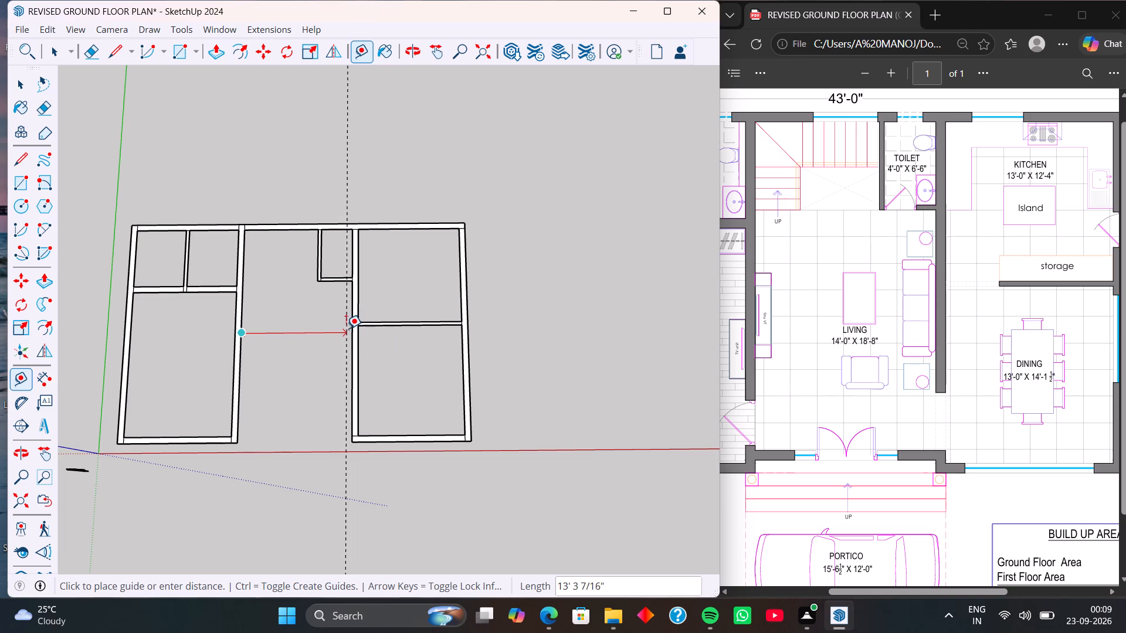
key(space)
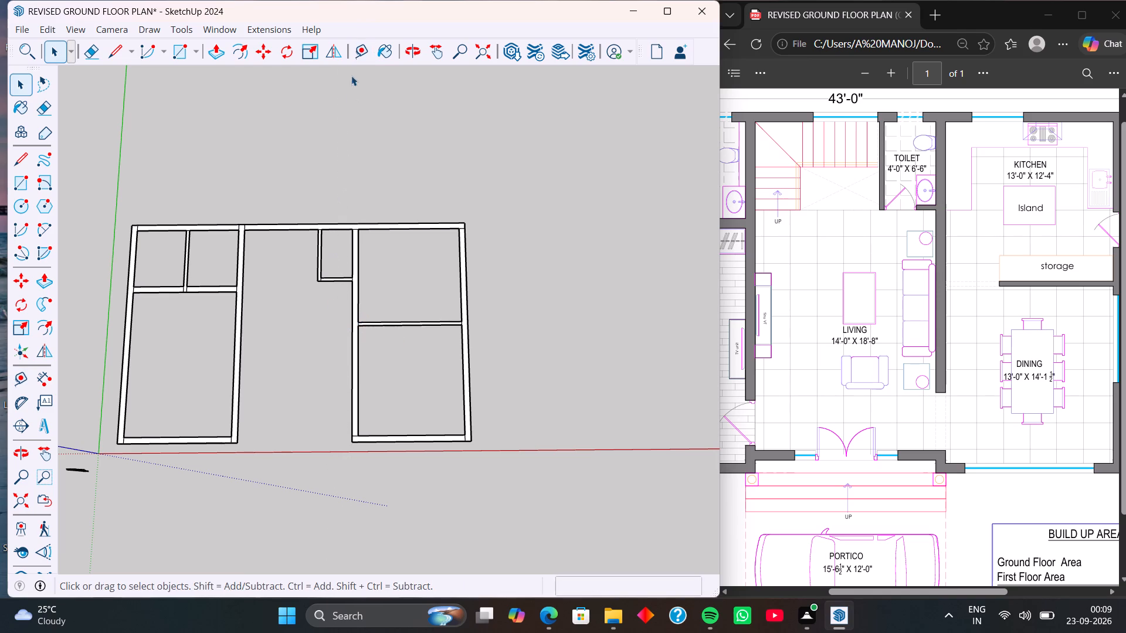
Place guides for the living room's front wall at 18'8" from the toilet's front wall and a further 9" outward.
click(362, 61)
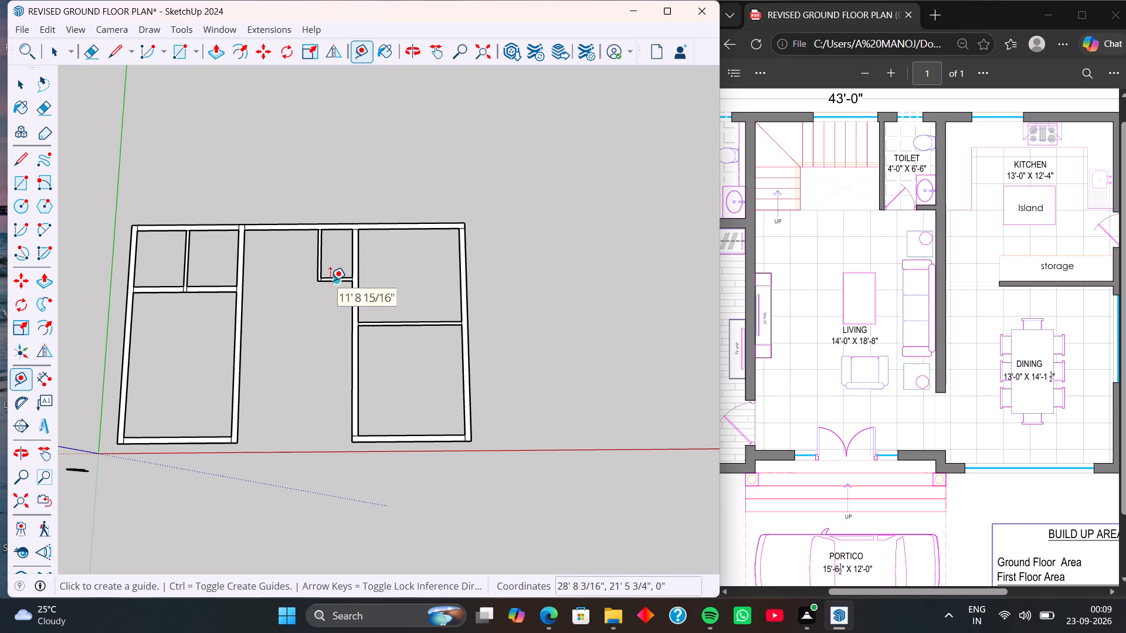
scroll(330, 281, up, 8)
click(318, 280)
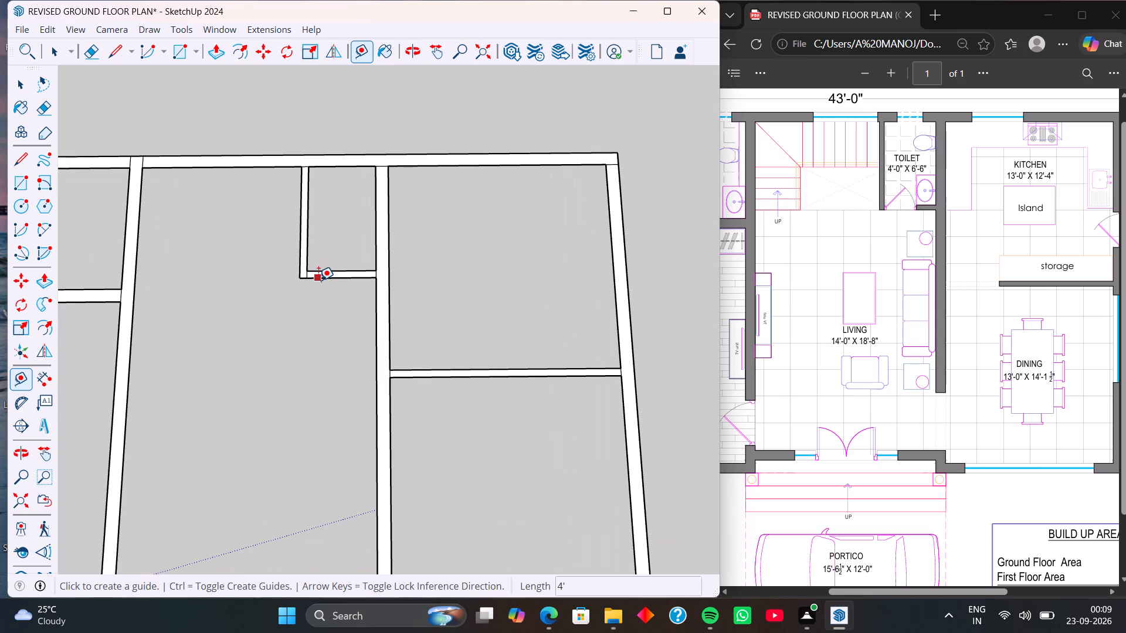
scroll(324, 428, down, 8)
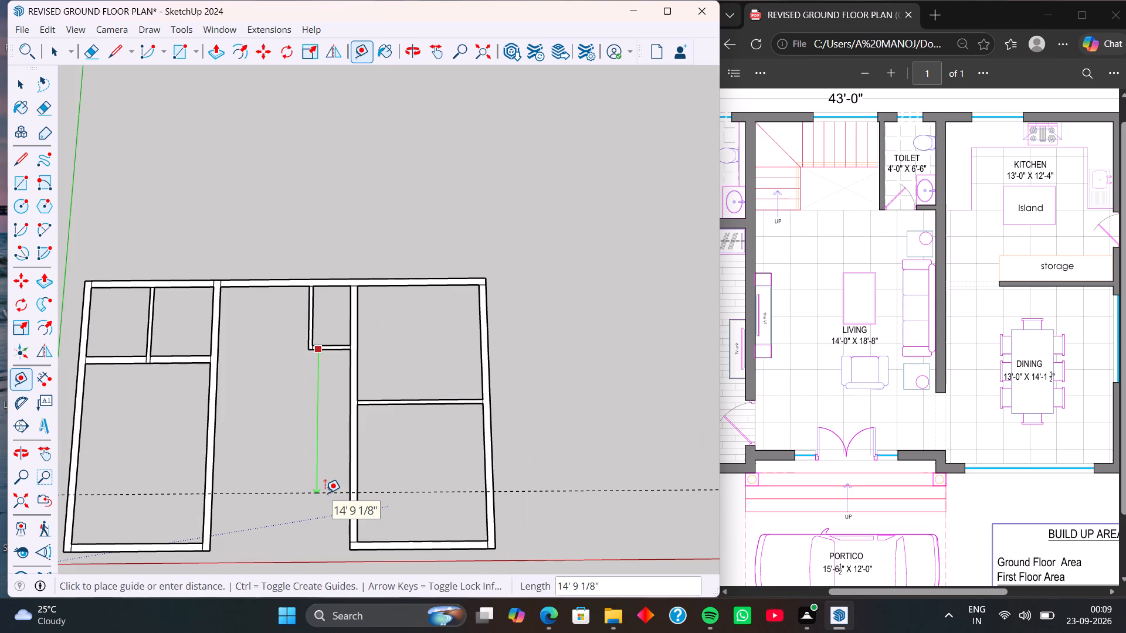
text(18)
text('8)
key(Return)
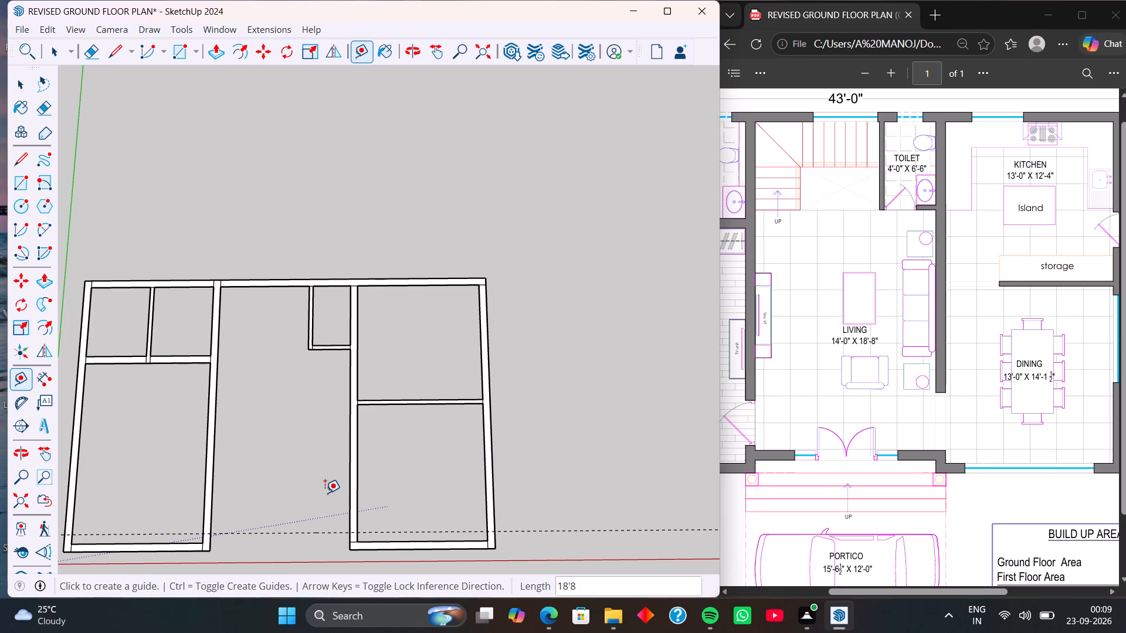
scroll(332, 531, up, 7)
click(337, 532)
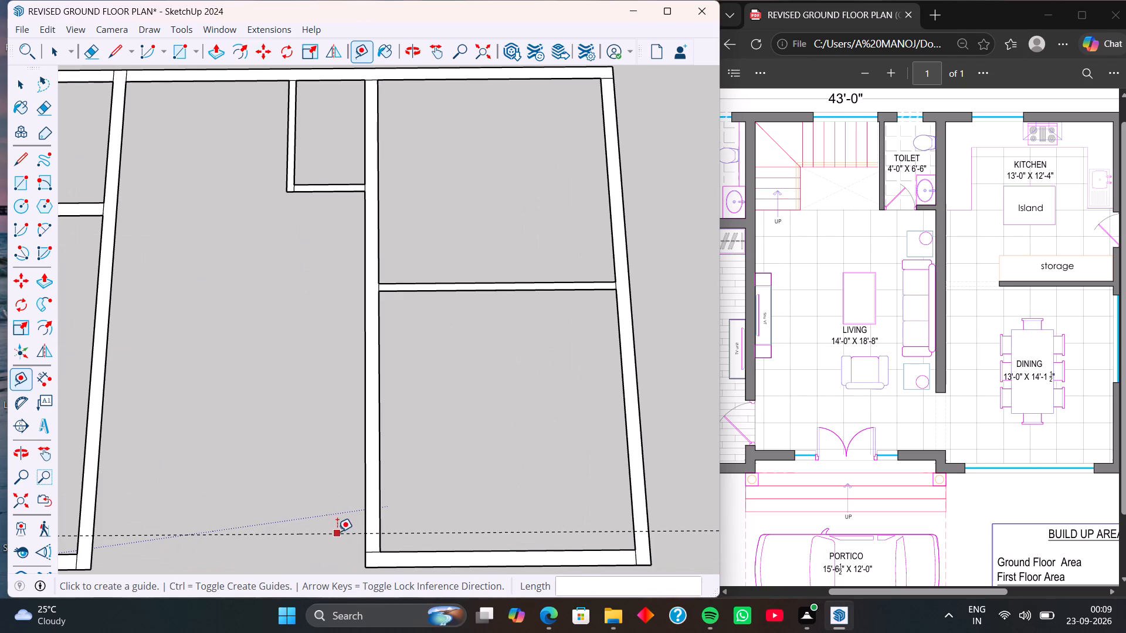
key(9)
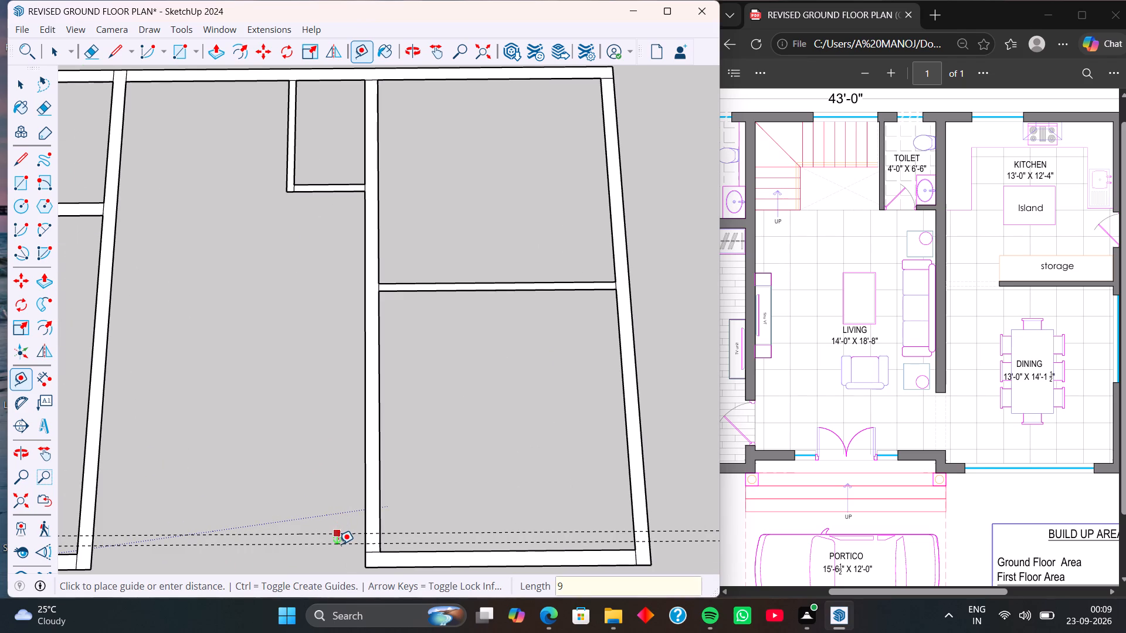
key(Return)
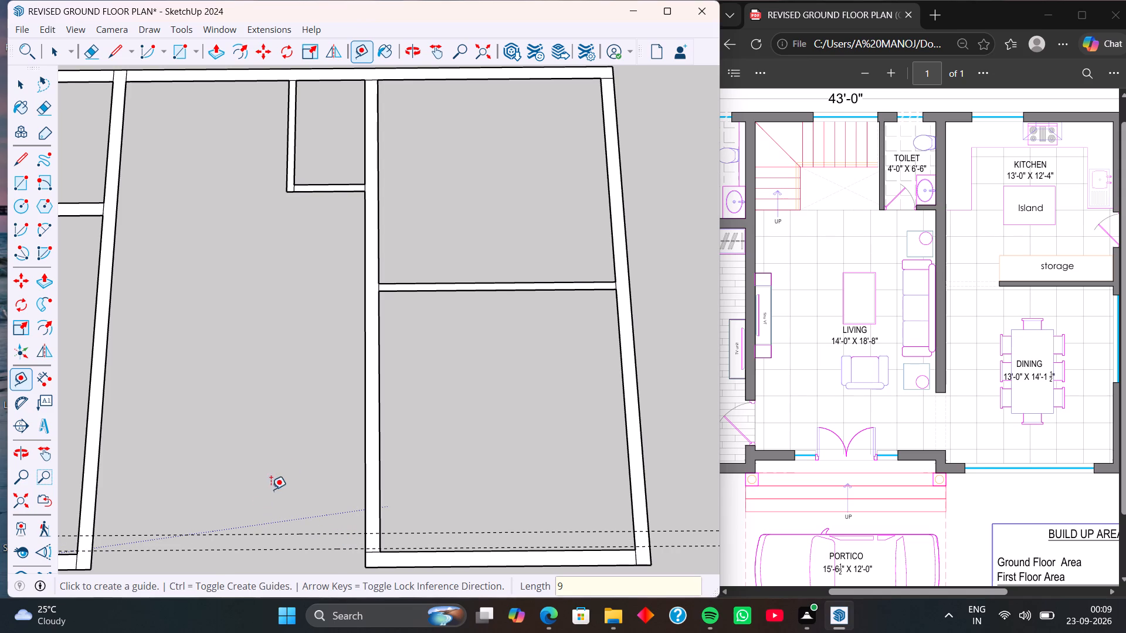
Draw the living room's front wall as a 9" by 13'11" rectangle between the two side walls along the guides.
click(182, 49)
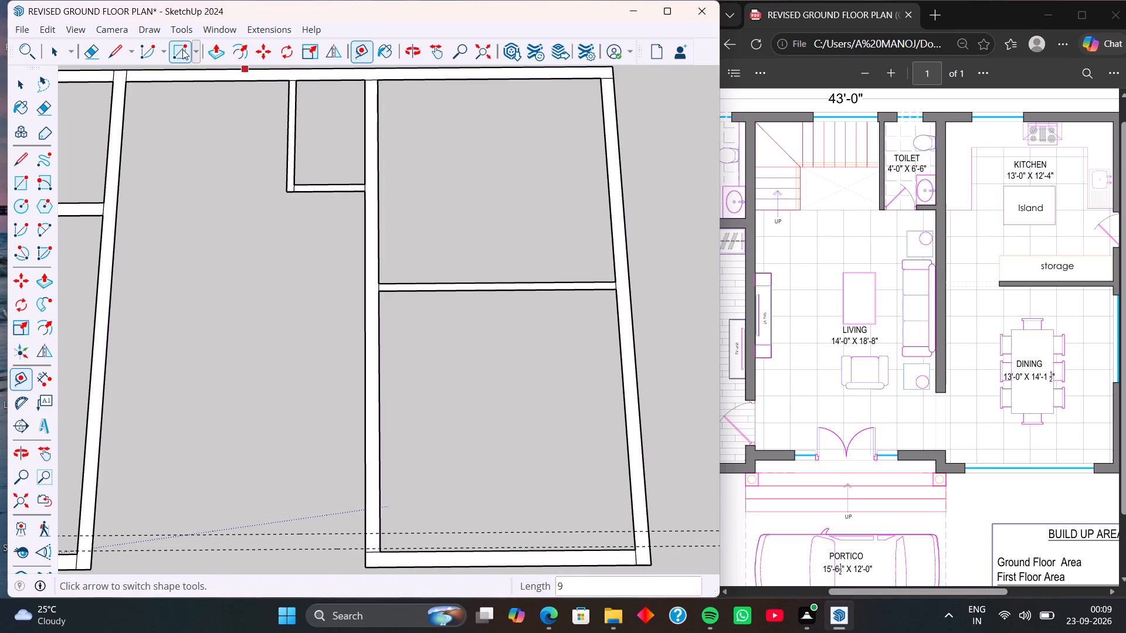
scroll(270, 421, down, 2)
middle_drag(270, 439, 359, 262)
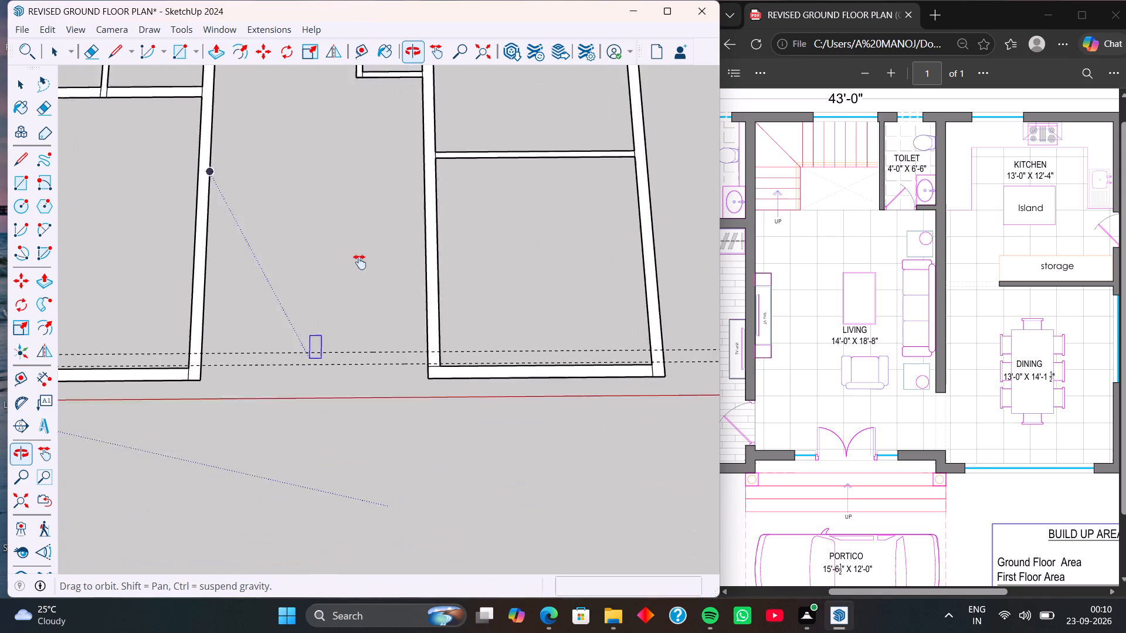
middle_drag(359, 262, 361, 260)
click(217, 335)
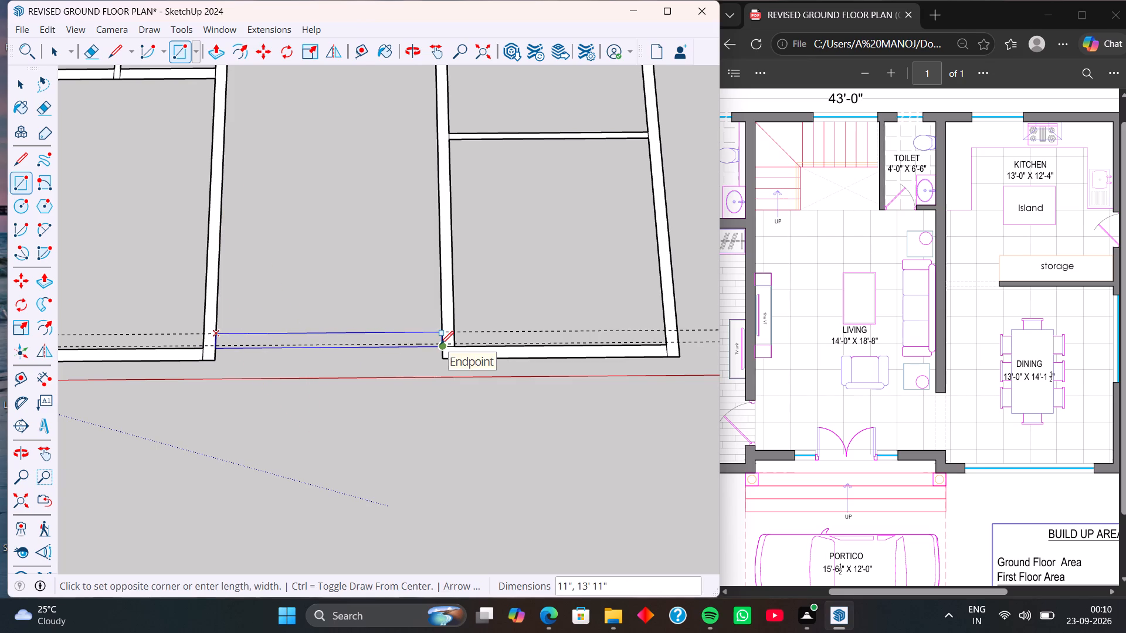
scroll(440, 353, up, 10)
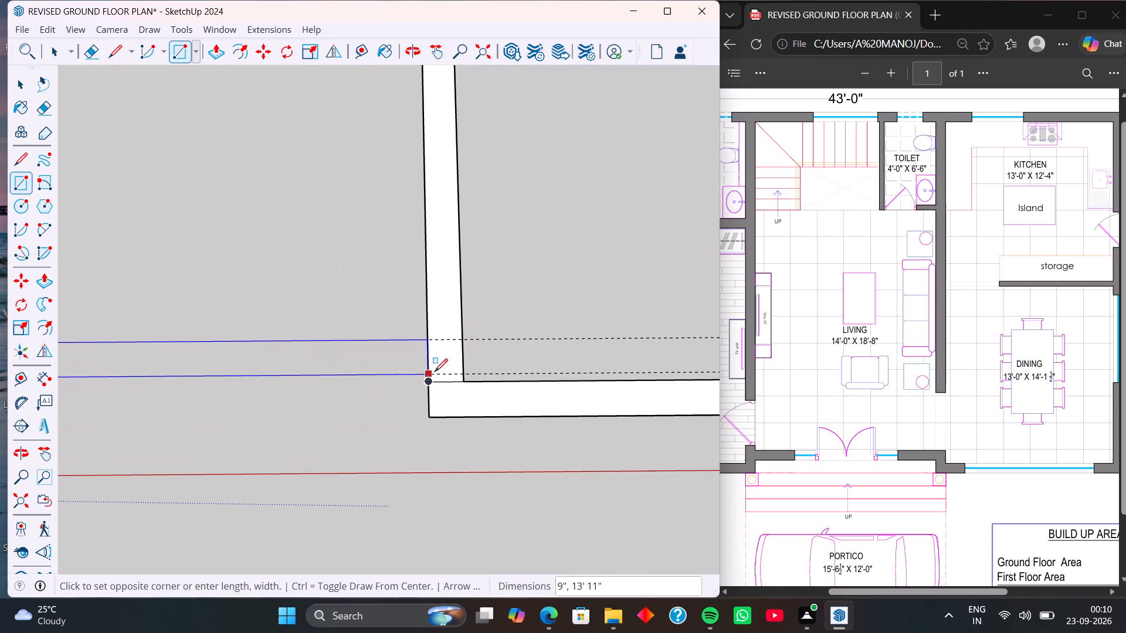
click(435, 372)
Delete the face filling the enclosed living room, keeping the surrounding wall strips.
scroll(395, 346, down, 14)
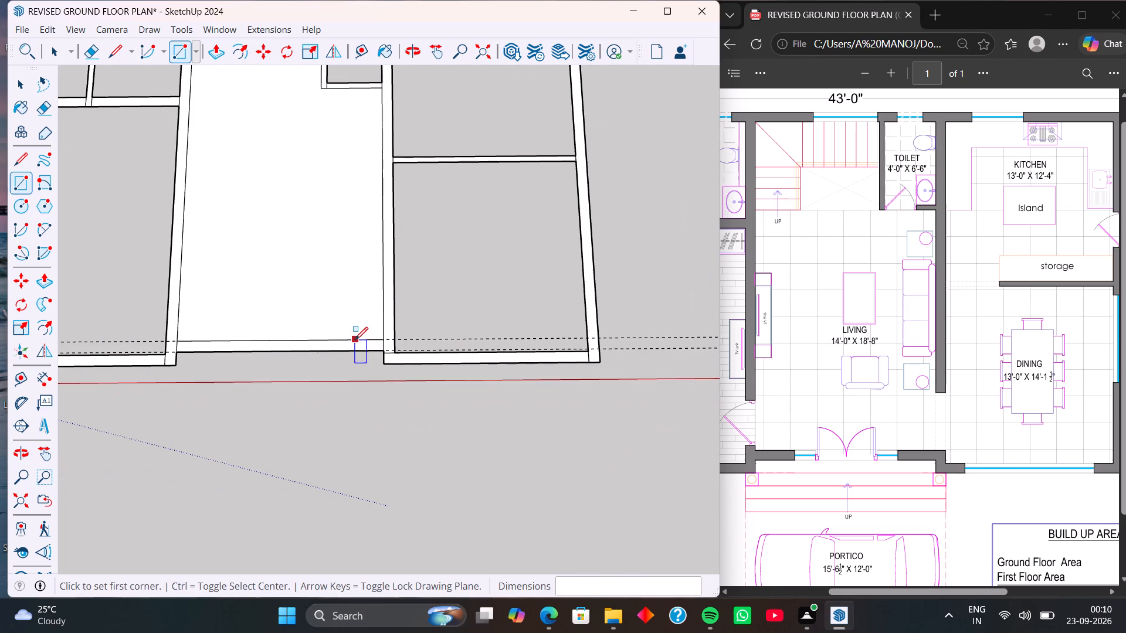
key(space)
click(347, 295)
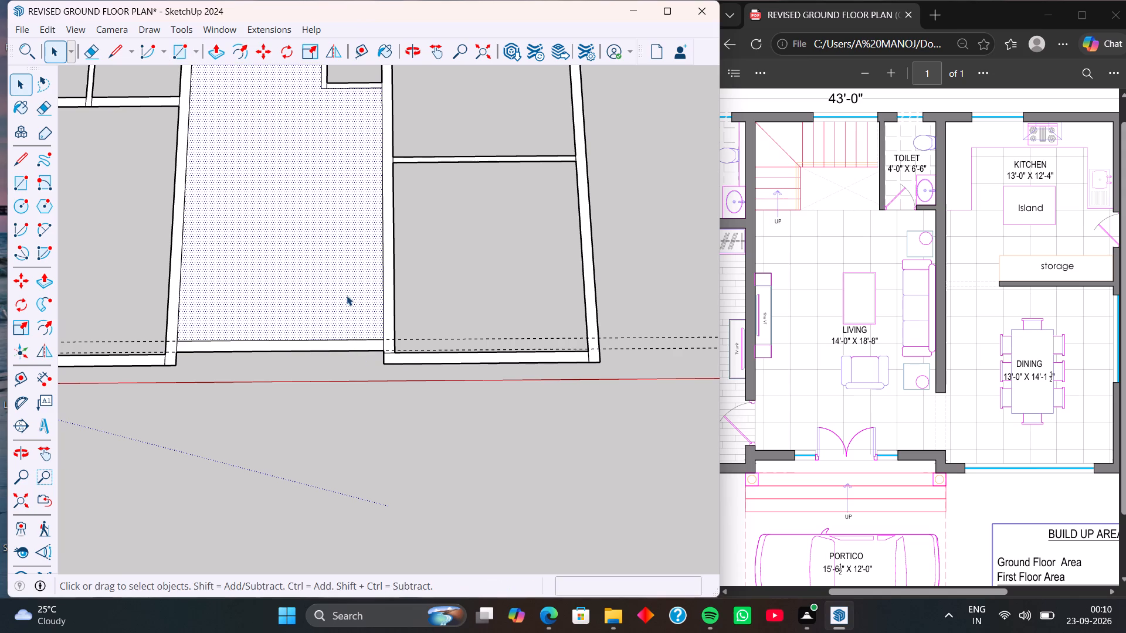
key(Delete)
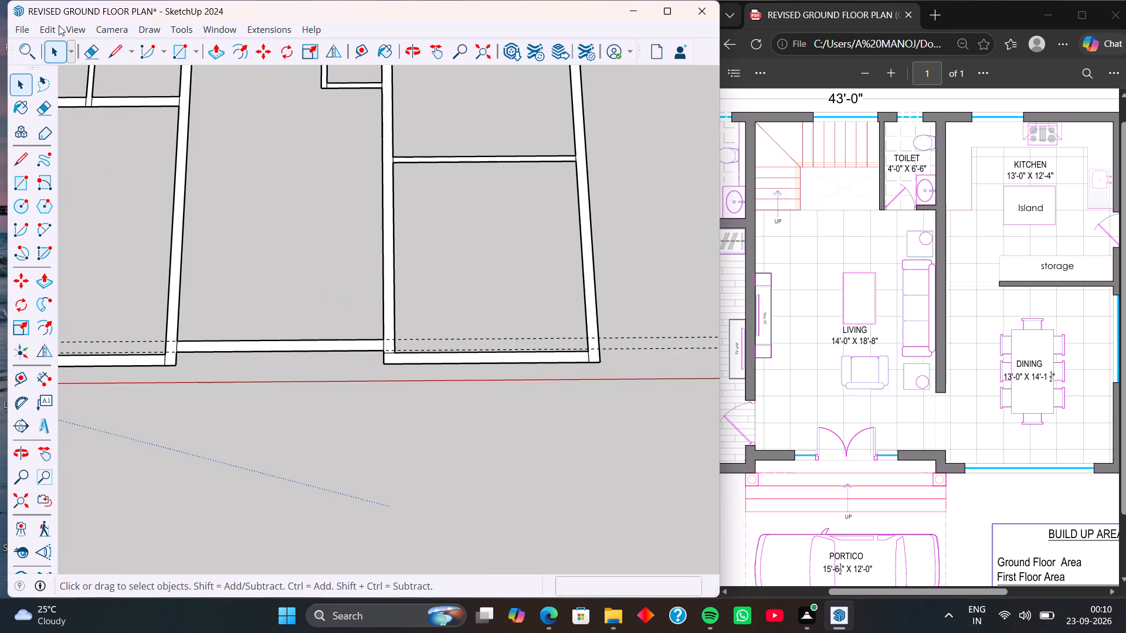
Delete the remaining guides of the living room's front wall.
click(49, 29)
click(106, 182)
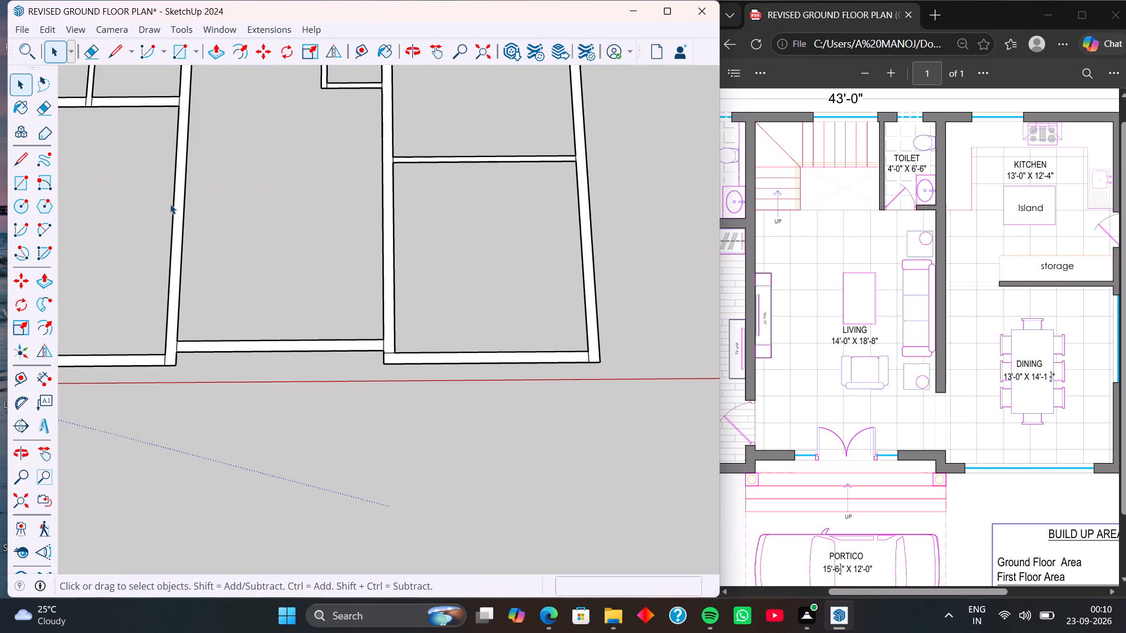
Review the whole wall layout and examine the living room front and portico area on the PDF plan.
scroll(174, 210, down, 3)
middle_drag(244, 280, 256, 341)
scroll(288, 343, up, 3)
middle_drag(307, 348, 265, 353)
scroll(229, 261, down, 7)
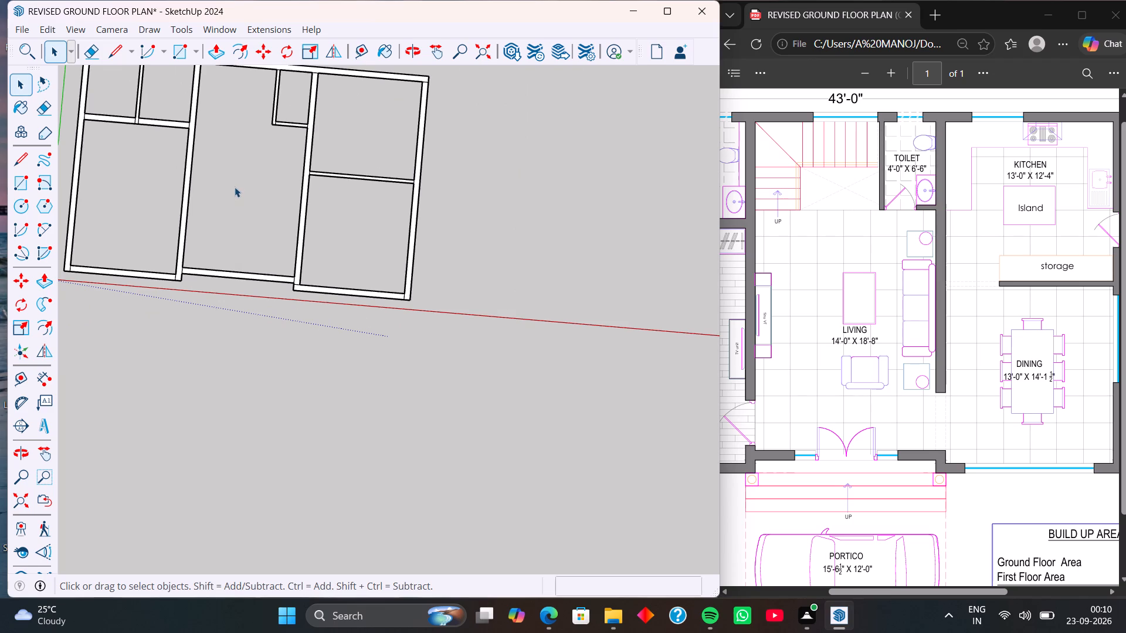
shift+middle_drag(230, 202, 279, 263)
middle_drag(280, 262, 309, 257)
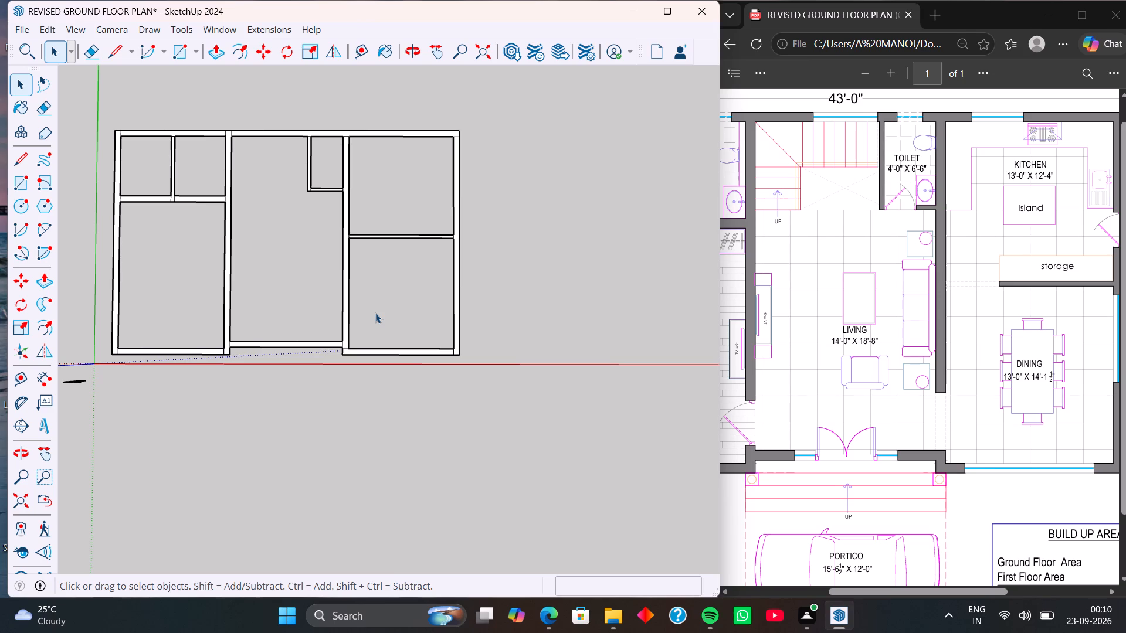
scroll(416, 284, down, 2)
scroll(996, 329, down, 5)
scroll(887, 341, down, 5)
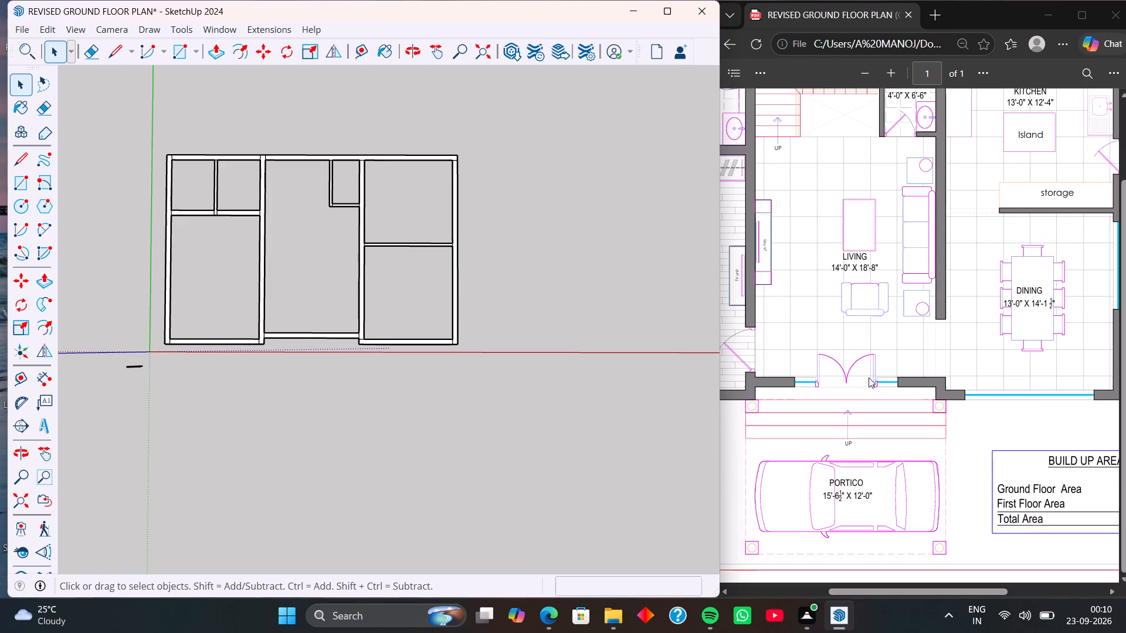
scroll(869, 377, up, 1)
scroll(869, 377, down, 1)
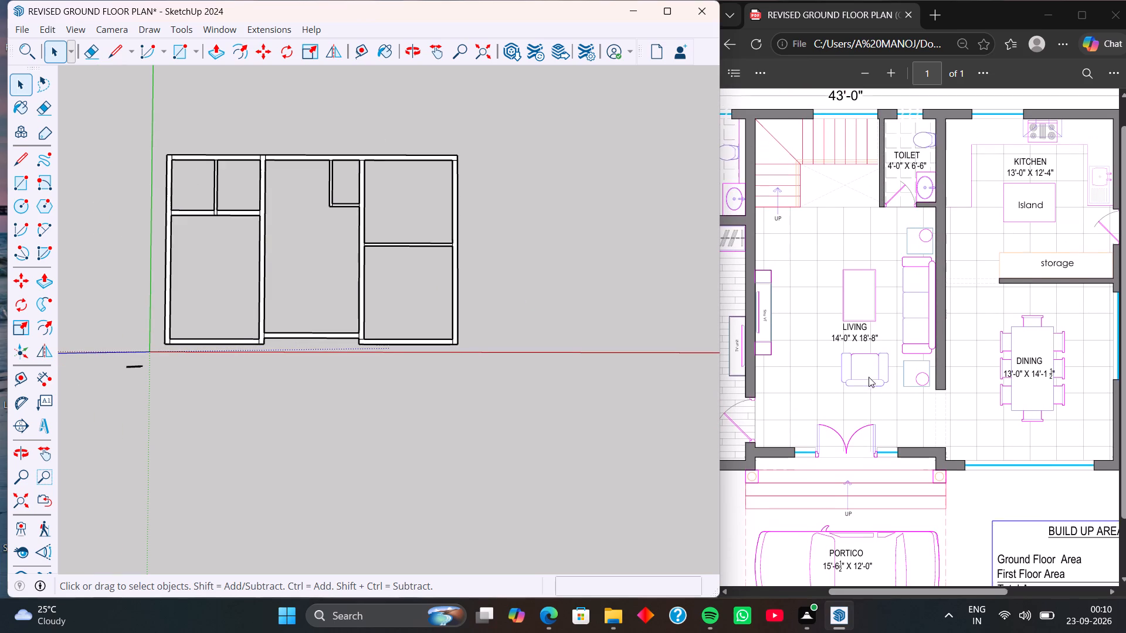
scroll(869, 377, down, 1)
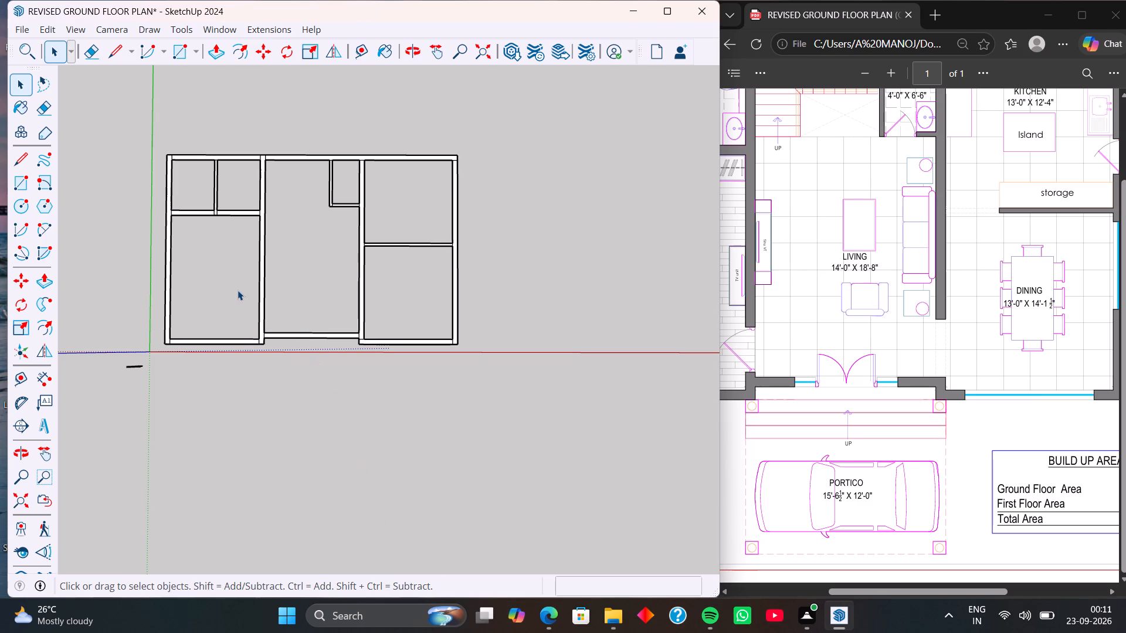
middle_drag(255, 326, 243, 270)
Erase the leftover dividing lines along the rear wall at the outer corner, the two small rooms' partition and the living room's side wall.
scroll(175, 186, up, 11)
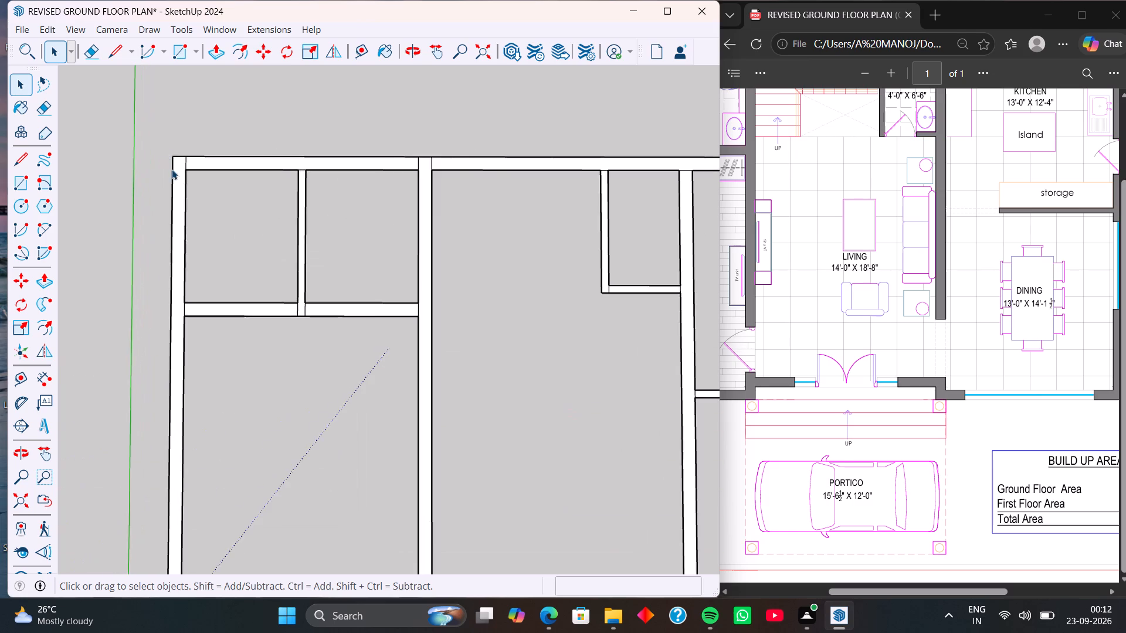
scroll(172, 170, up, 2)
middle_drag(205, 188, 192, 186)
scroll(187, 175, up, 1)
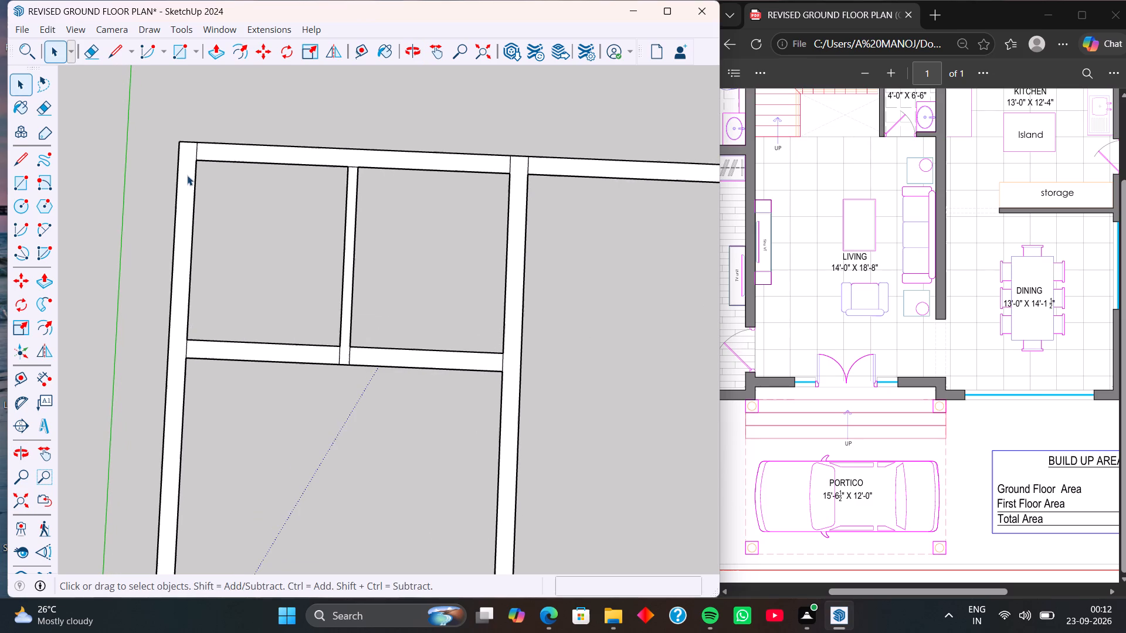
scroll(215, 175, up, 3)
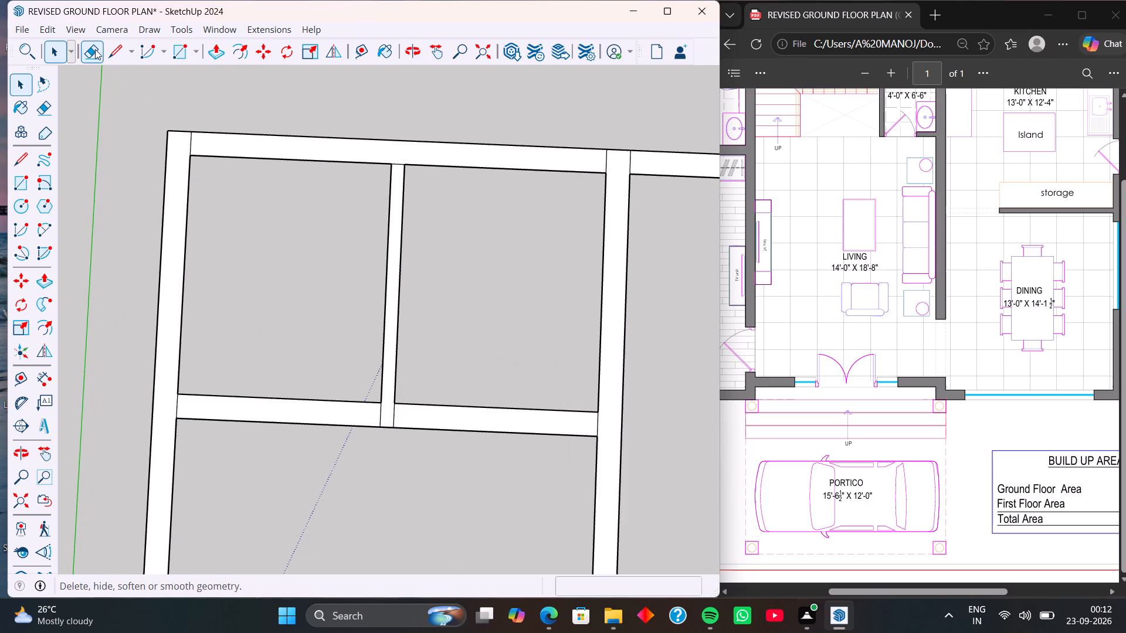
click(95, 49)
click(192, 140)
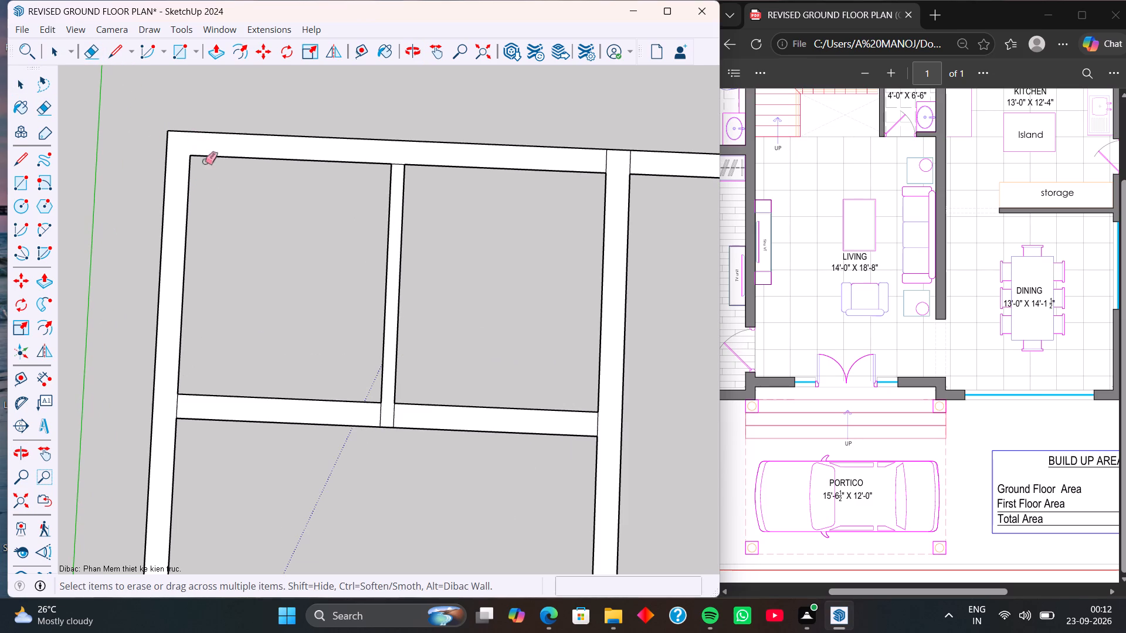
scroll(396, 175, up, 6)
click(399, 155)
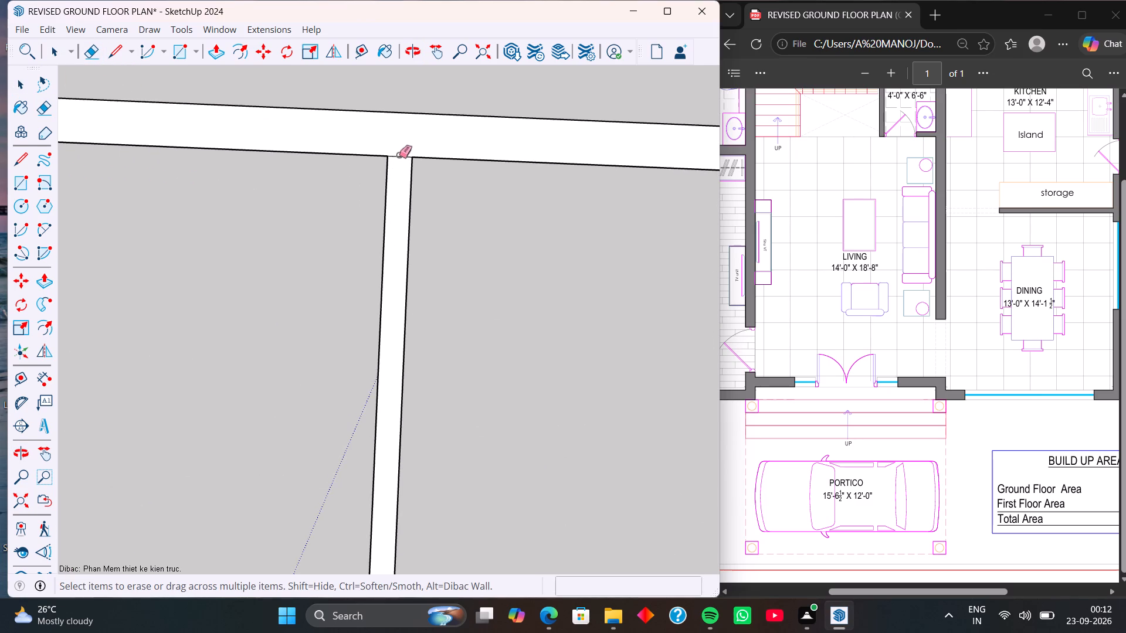
click(400, 158)
scroll(293, 180, down, 9)
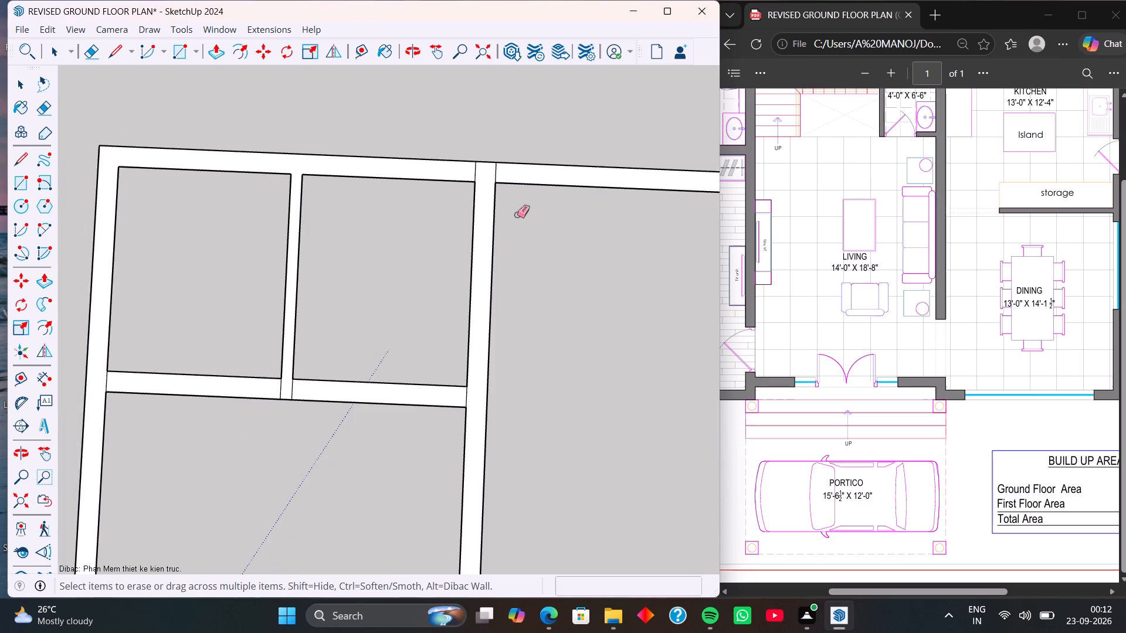
scroll(483, 182, up, 12)
drag(445, 144, 561, 144)
scroll(337, 184, down, 15)
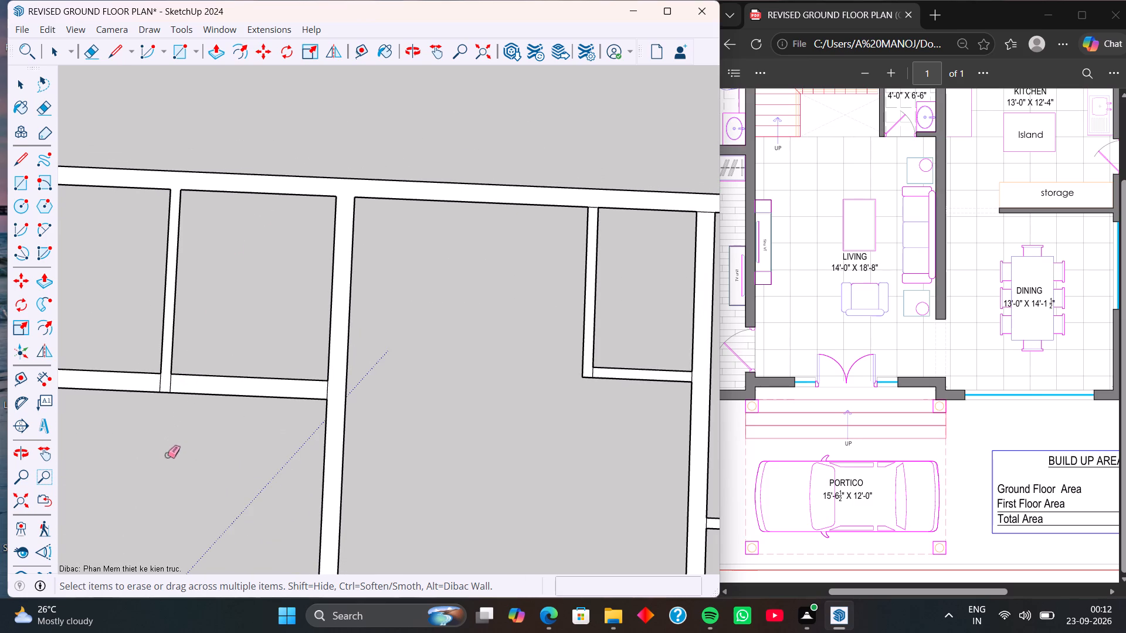
Erase the dividing lines in the cross wall in front of the two small rooms, at both ends and at the partition junction.
shift+middle_drag(166, 467, 315, 356)
scroll(164, 278, up, 8)
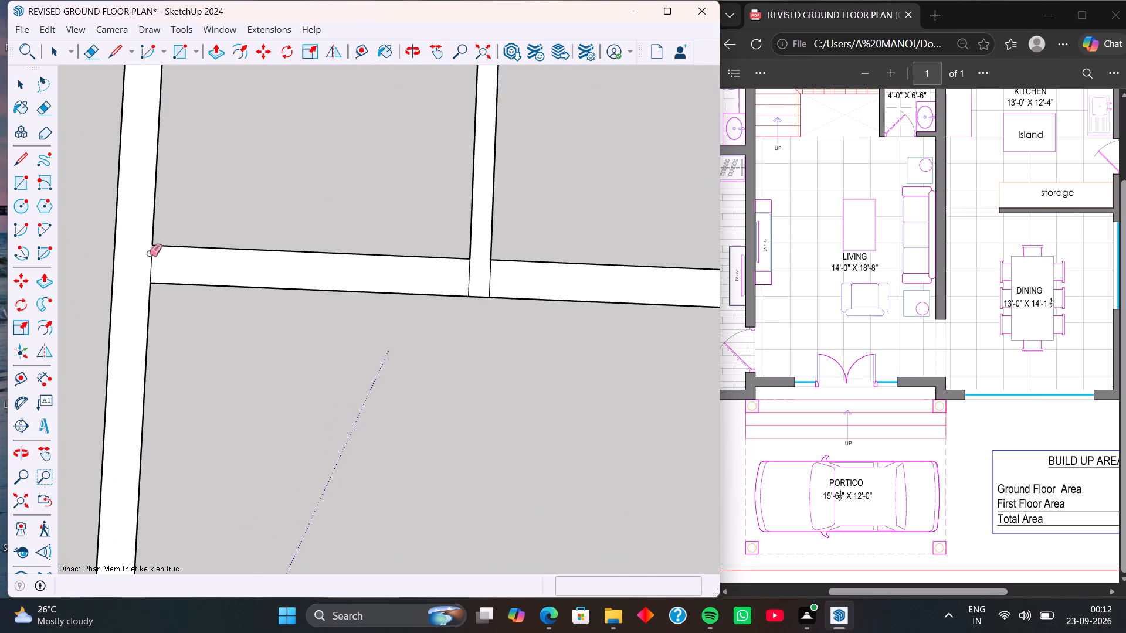
scroll(149, 253, up, 2)
drag(147, 246, 168, 260)
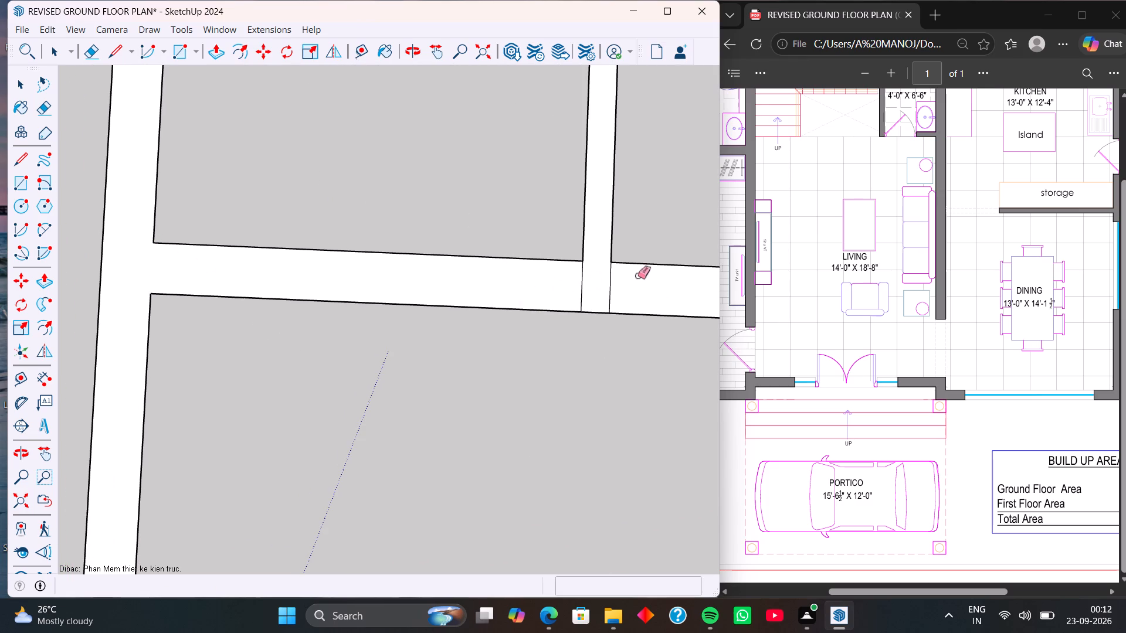
drag(637, 275, 557, 288)
scroll(503, 290, down, 5)
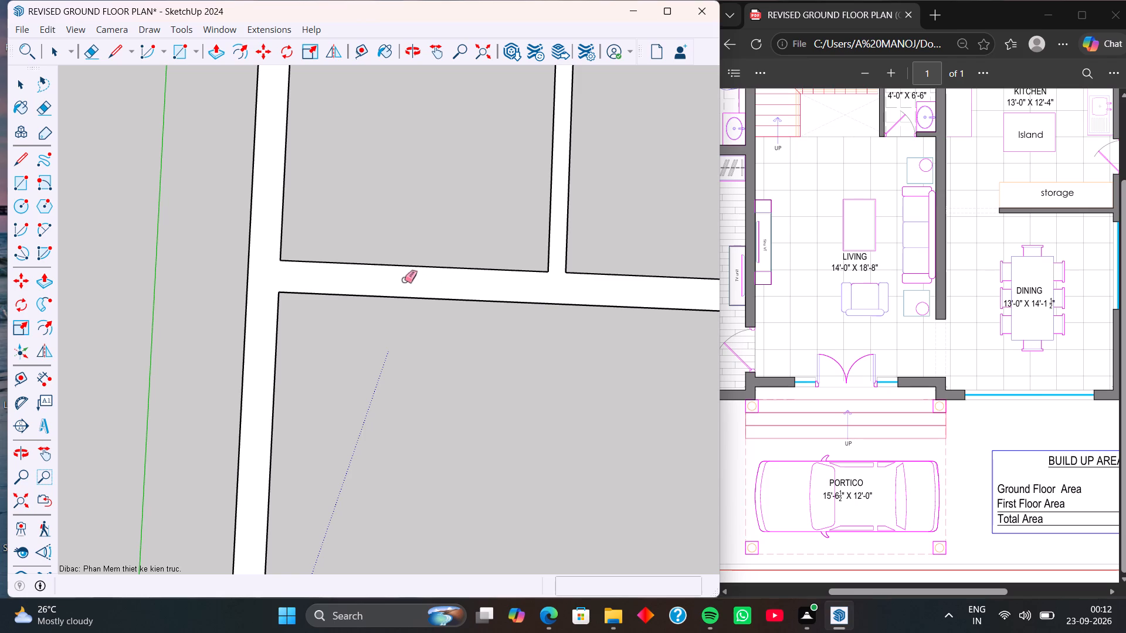
scroll(403, 281, down, 6)
scroll(628, 291, up, 8)
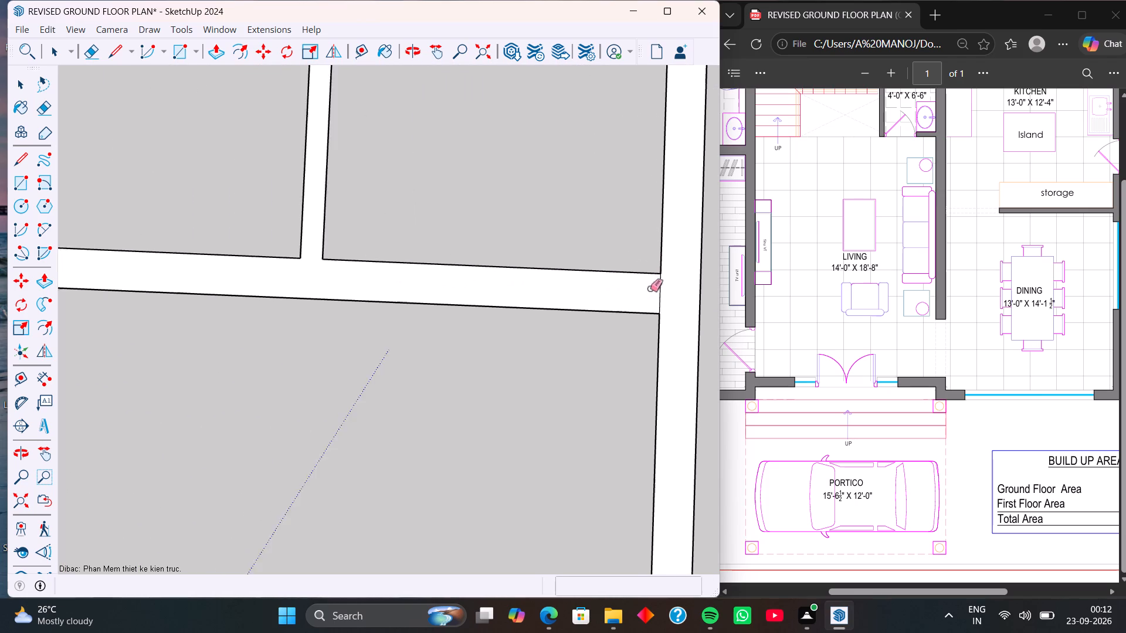
scroll(650, 288, up, 3)
drag(670, 287, 649, 294)
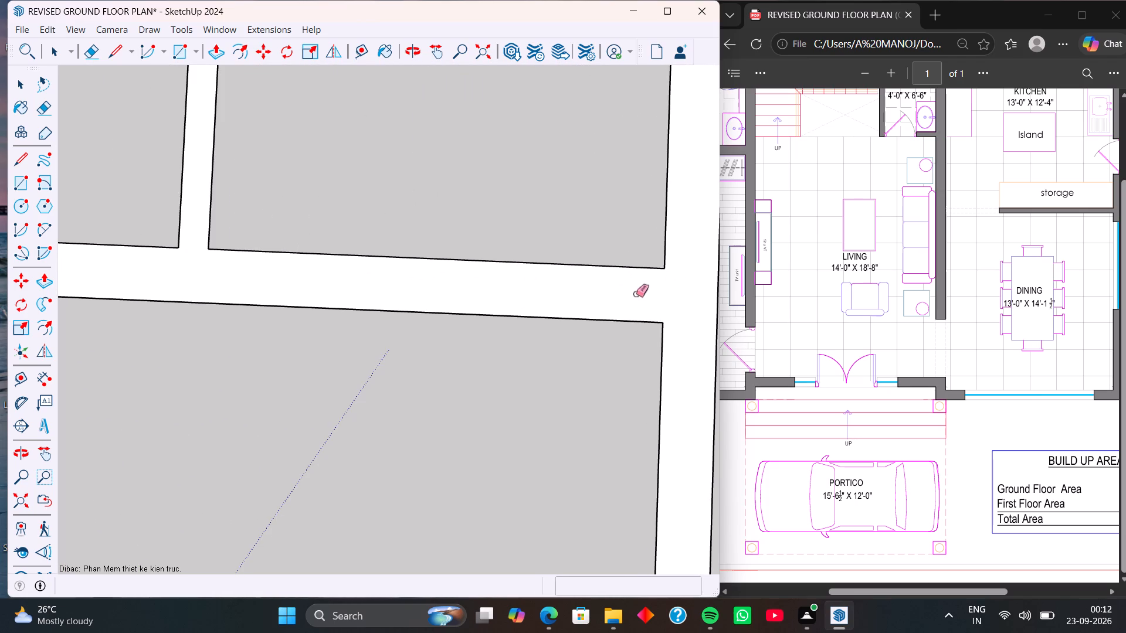
Erase the dividing lines at both front corners of the large room beside the living room and at the living room's front wall junction.
scroll(402, 237, down, 4)
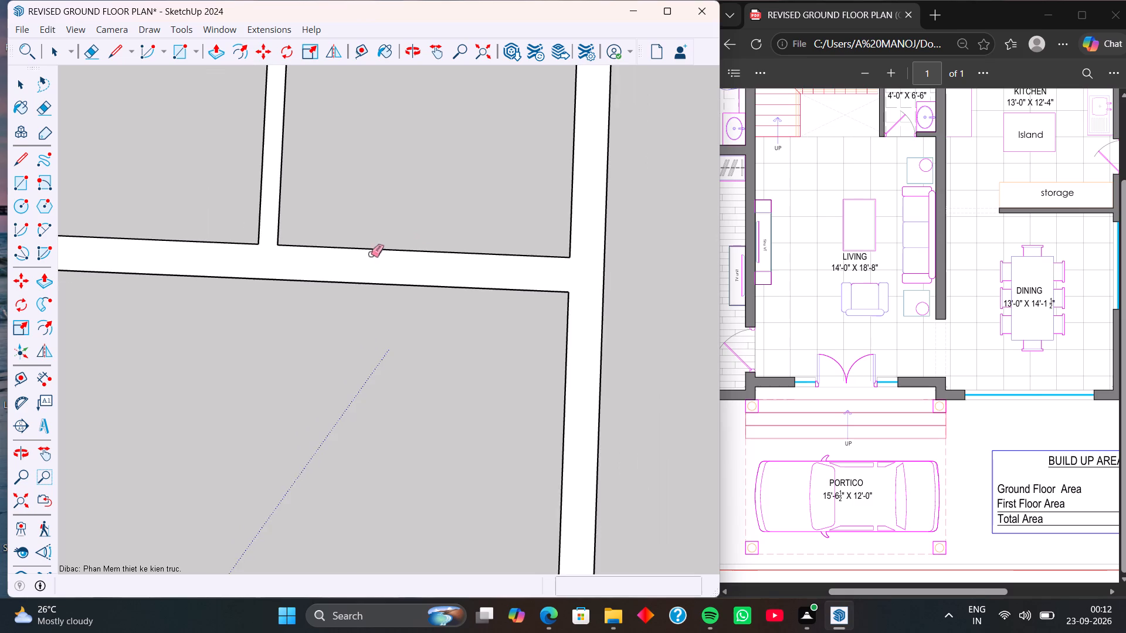
scroll(371, 254, down, 11)
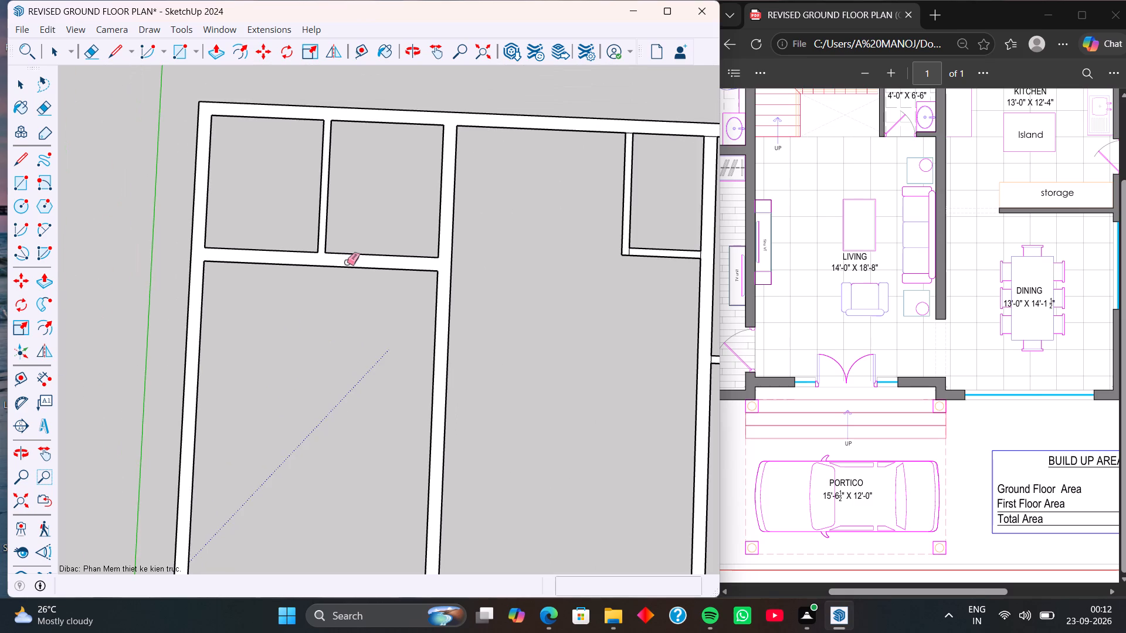
scroll(347, 262, down, 4)
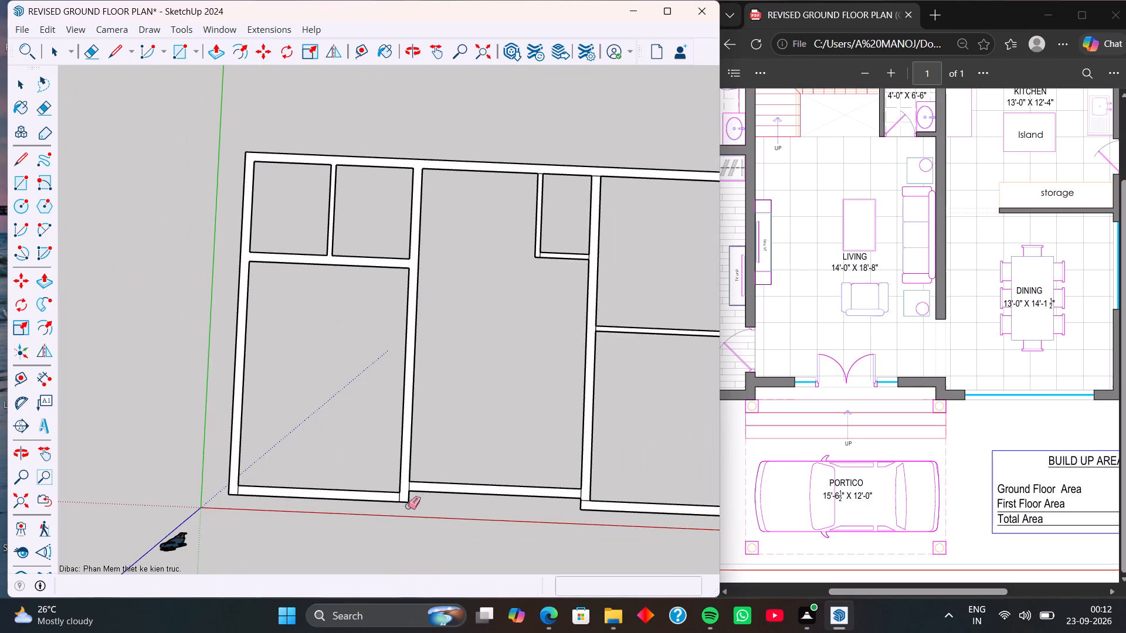
scroll(388, 537, up, 7)
middle_drag(375, 539, 400, 502)
scroll(375, 539, up, 1)
scroll(69, 481, up, 3)
click(83, 463)
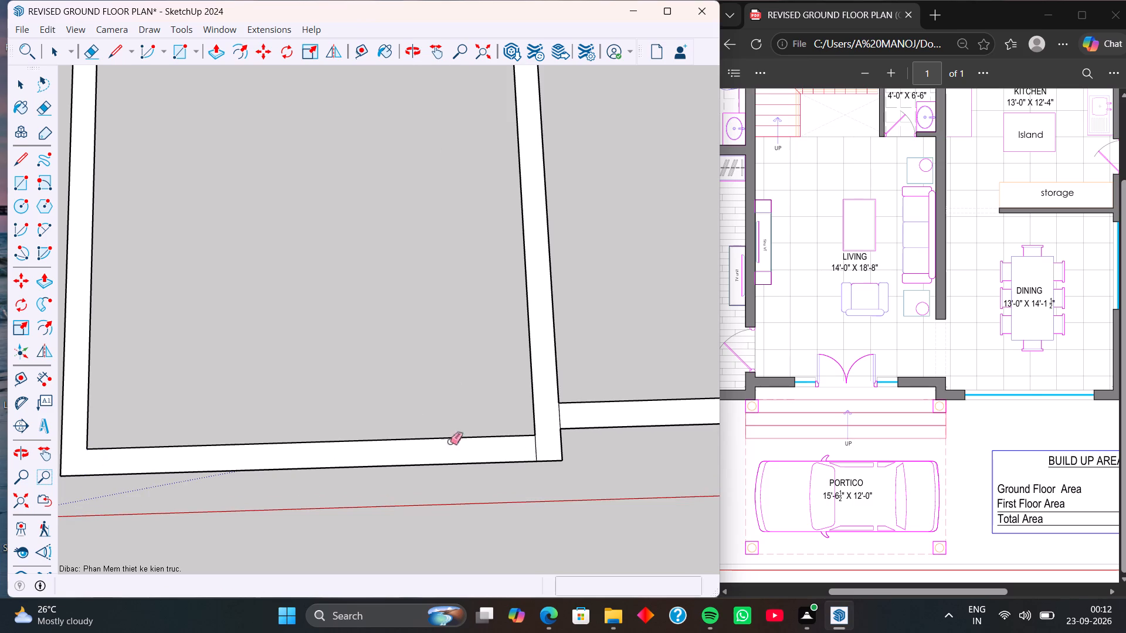
click(535, 448)
click(561, 417)
Erase the dividing lines at the toilet walls' rear wall junction, their outer corner and their junction with the kitchen-side wall.
scroll(445, 407, down, 4)
scroll(371, 394, down, 8)
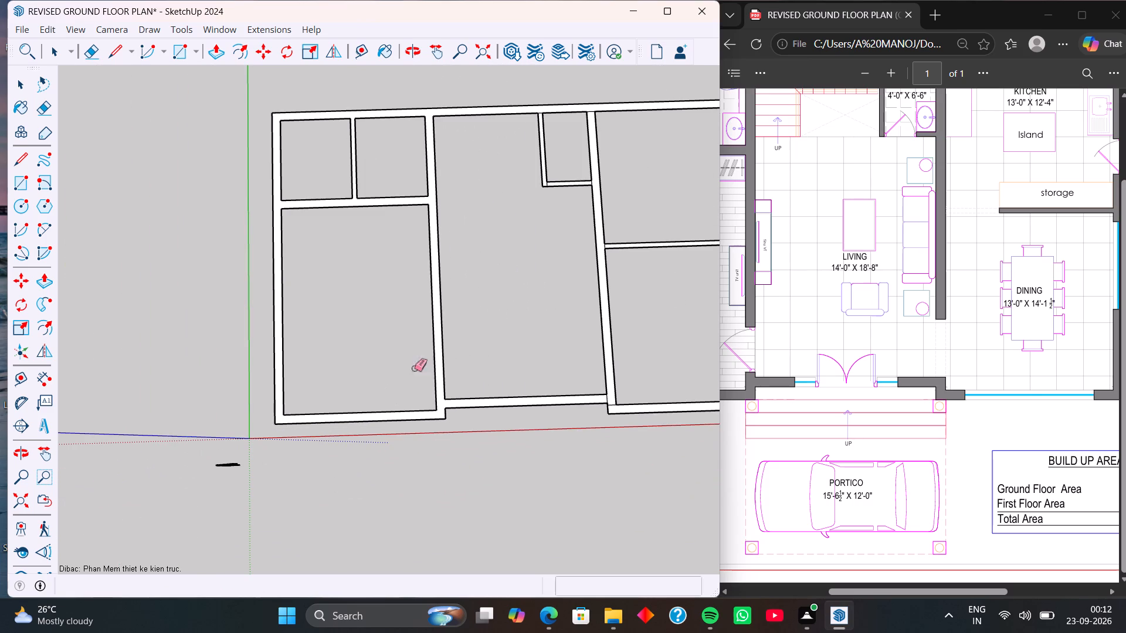
scroll(527, 111, up, 3)
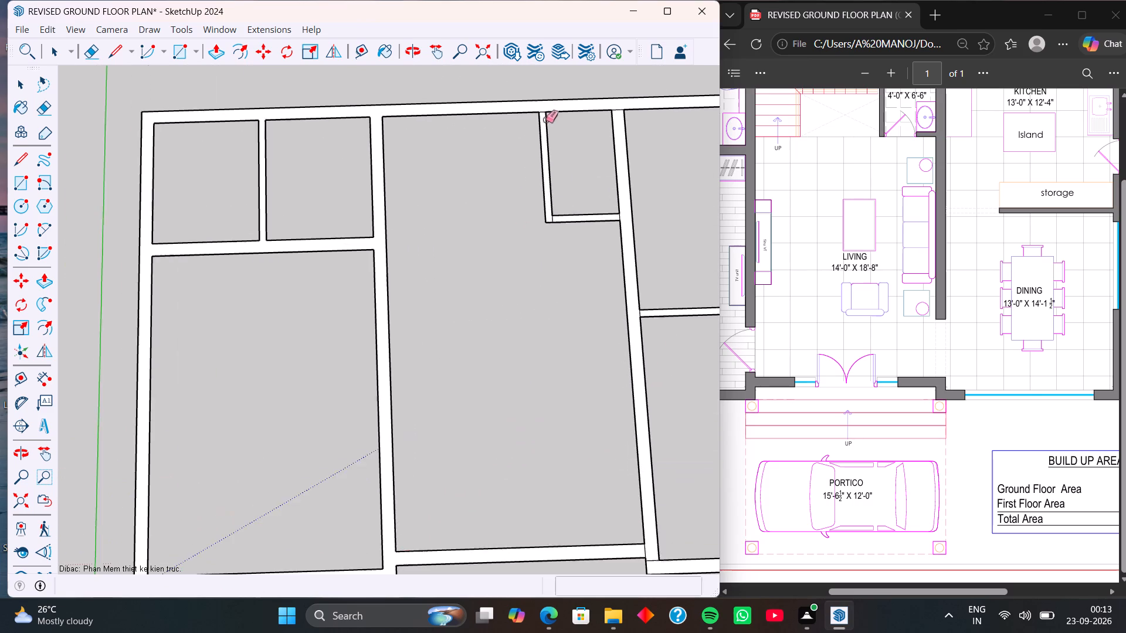
scroll(545, 120, up, 5)
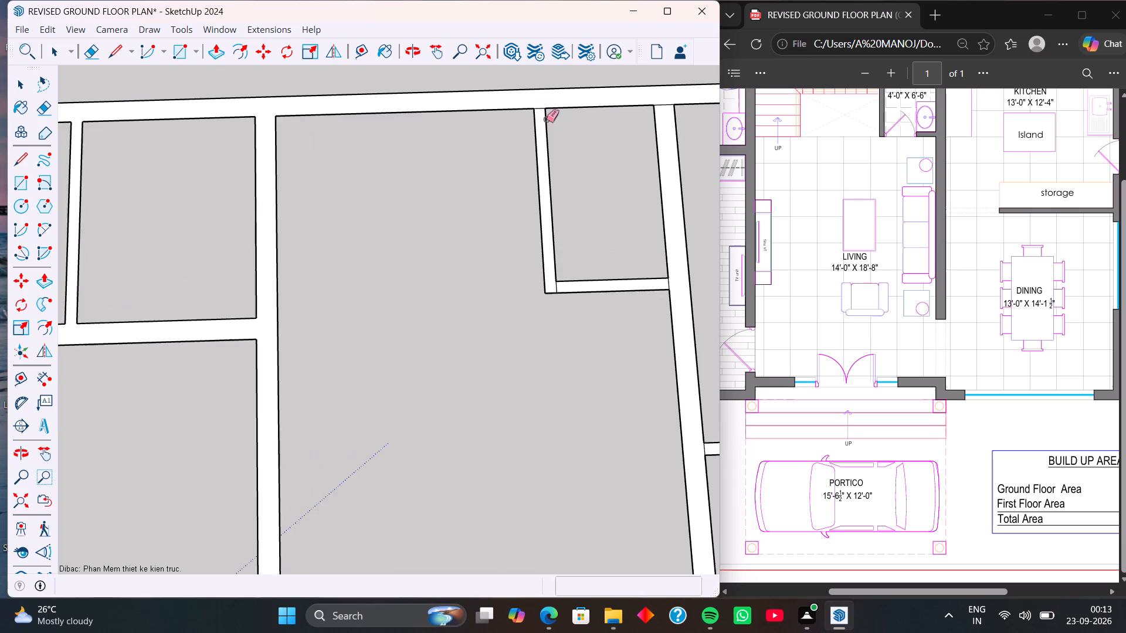
scroll(546, 119, up, 7)
click(538, 97)
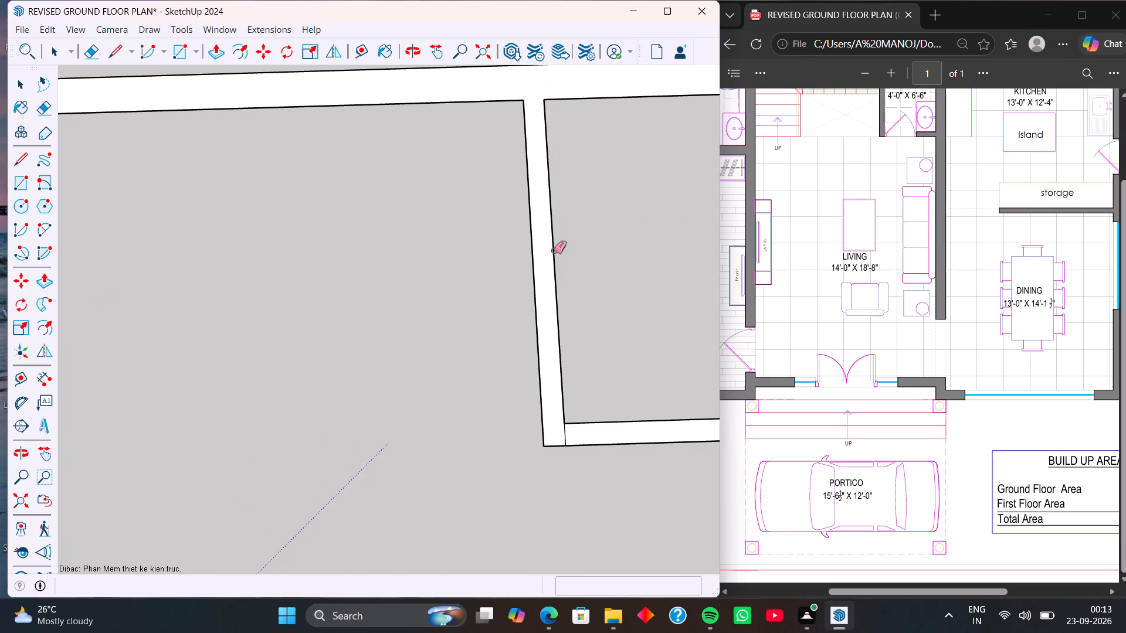
click(565, 429)
scroll(385, 272, down, 10)
scroll(181, 257, down, 8)
scroll(357, 319, up, 4)
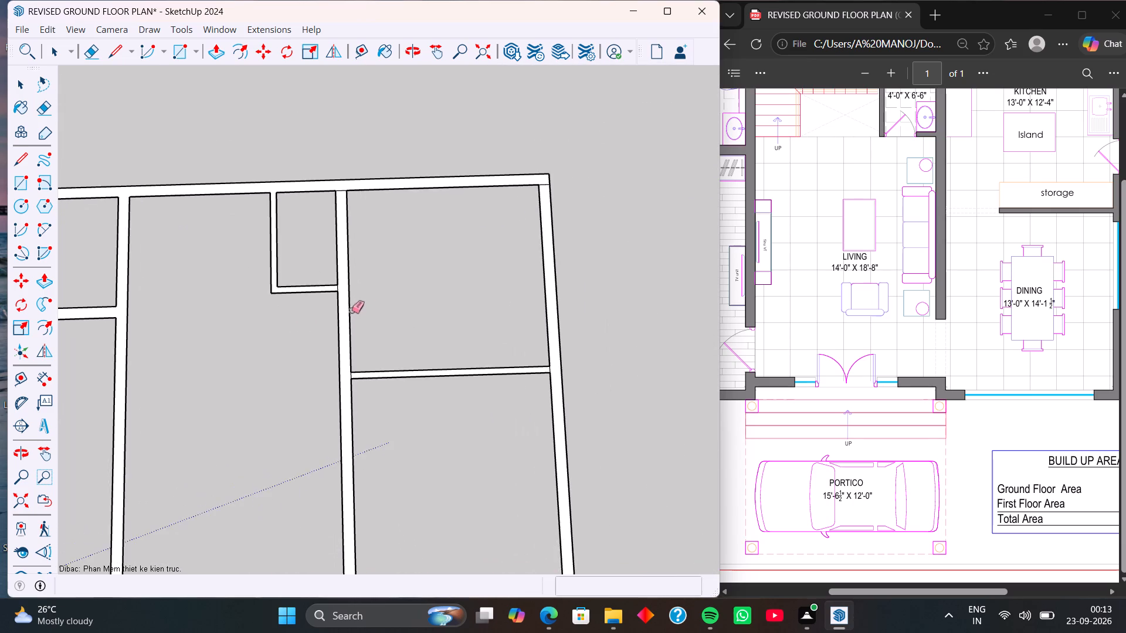
scroll(332, 295, up, 9)
click(344, 276)
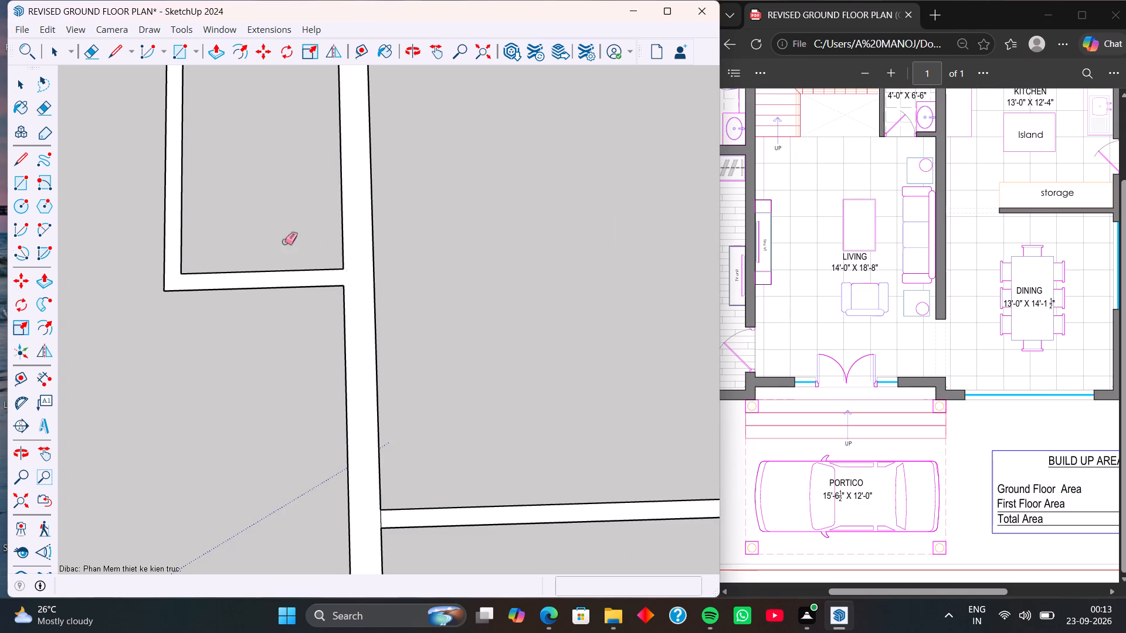
Erase the dividing lines where the kitchen's two side walls meet the rear wall, including the outer corner.
scroll(281, 241, down, 5)
scroll(324, 95, up, 6)
drag(325, 94, 324, 103)
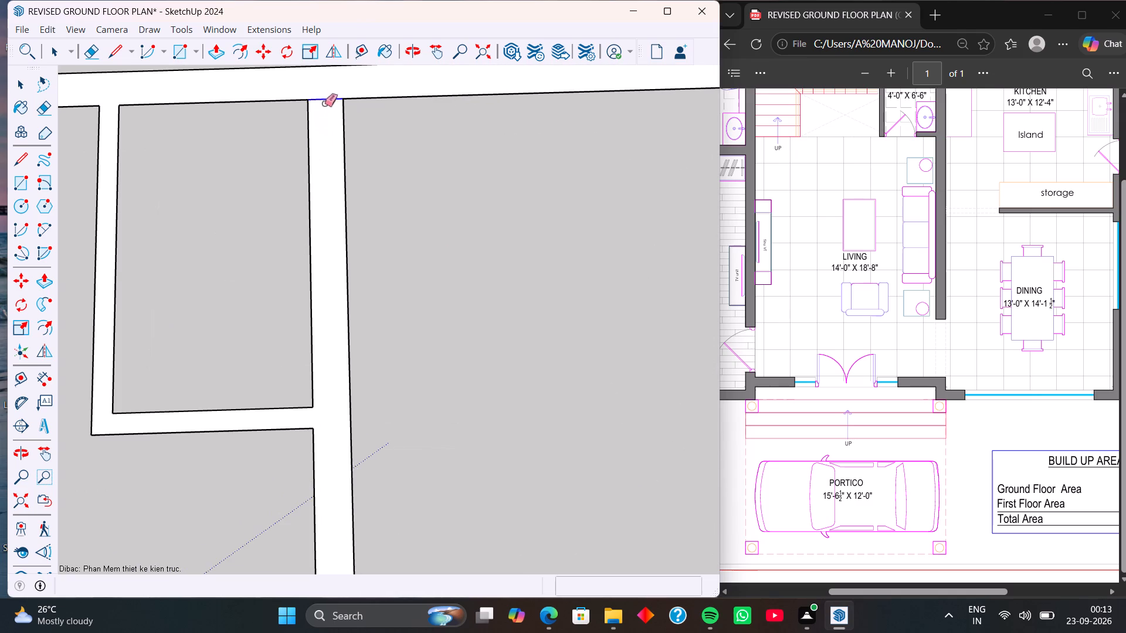
drag(324, 103, 324, 105)
scroll(232, 192, down, 14)
scroll(466, 147, up, 4)
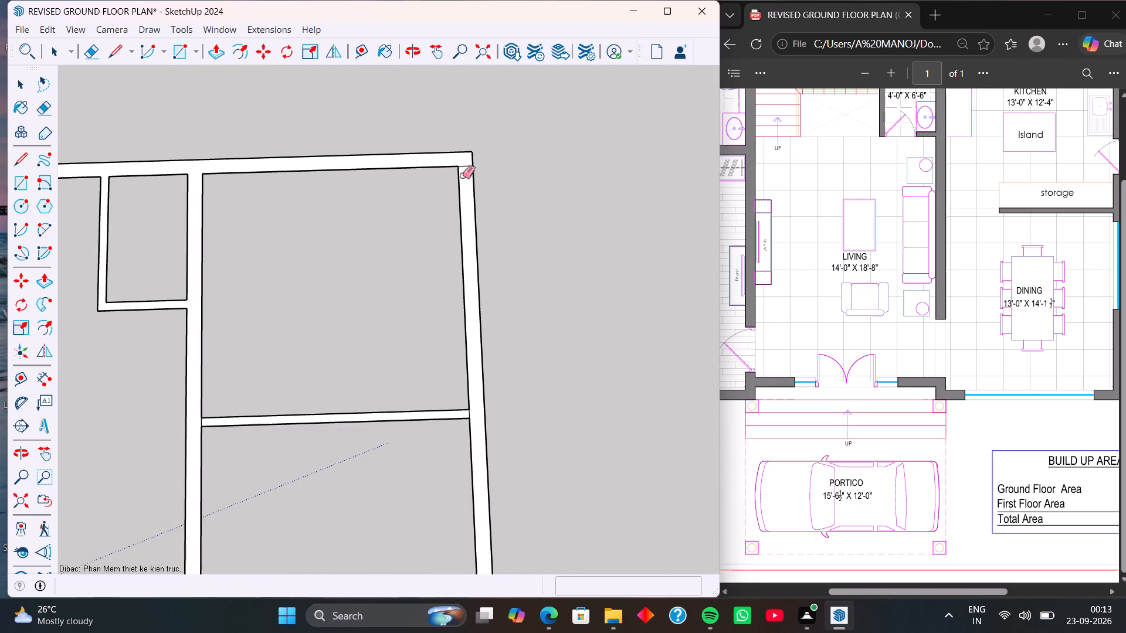
scroll(462, 175, up, 10)
drag(472, 154, 472, 170)
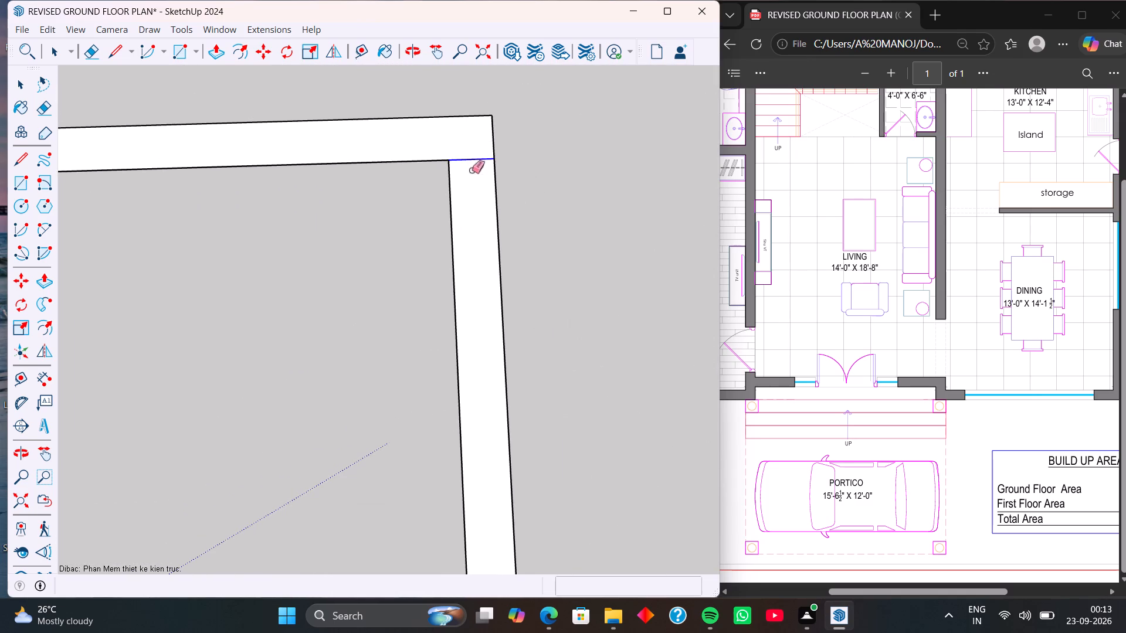
drag(472, 170, 472, 171)
Erase the dividing lines at both ends of the partition between the kitchen and dining room.
scroll(421, 189, down, 14)
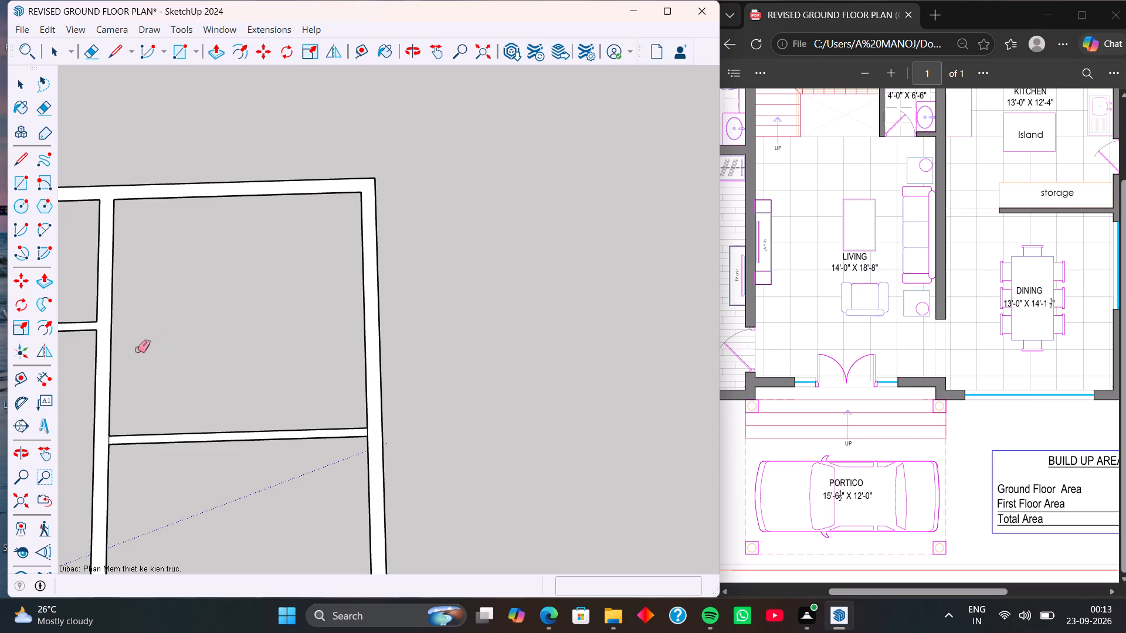
scroll(104, 438, up, 14)
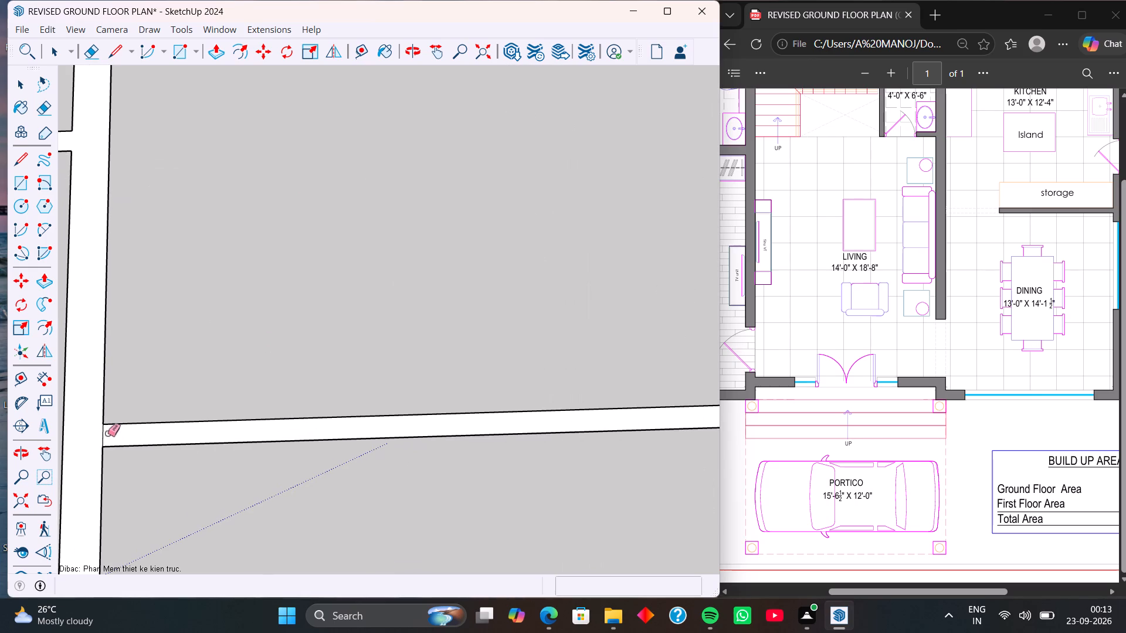
click(104, 435)
scroll(162, 363, down, 6)
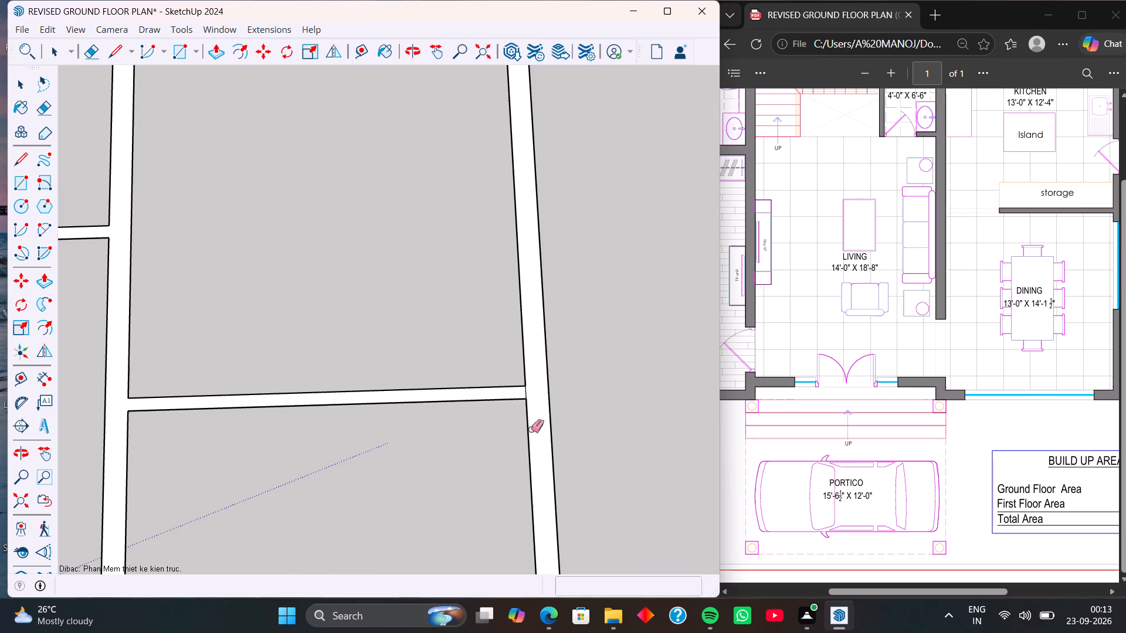
scroll(528, 424, up, 13)
drag(515, 394, 541, 392)
Erase the dividing lines at the dining room's front wall junction with the living room and at its outer front corner.
scroll(311, 324, down, 20)
scroll(311, 324, down, 4)
scroll(460, 224, down, 4)
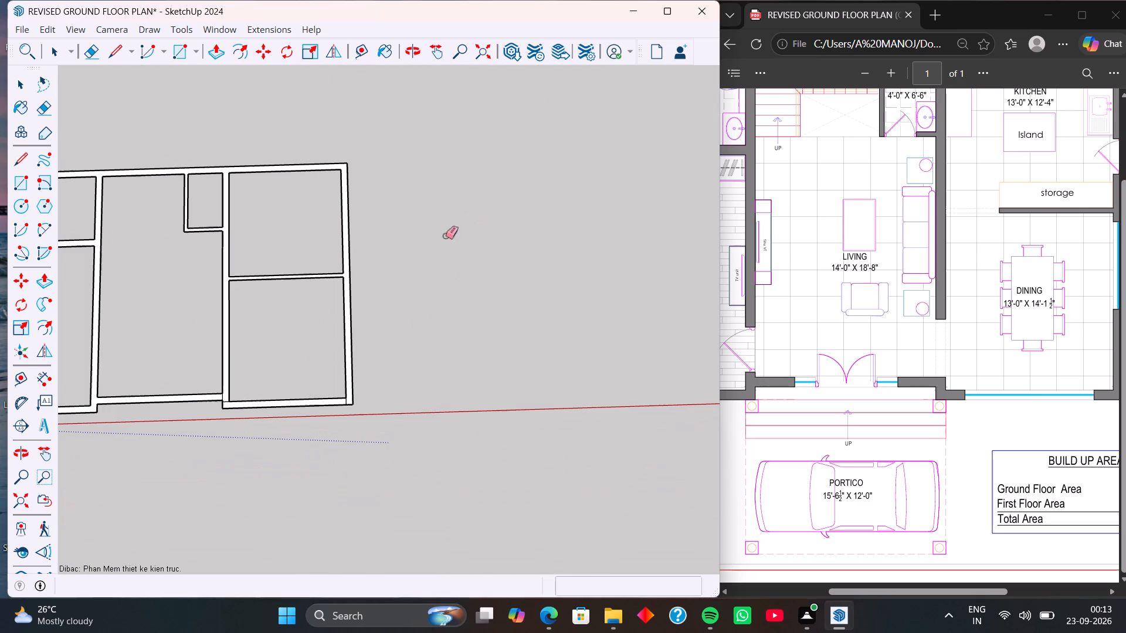
scroll(223, 420, up, 16)
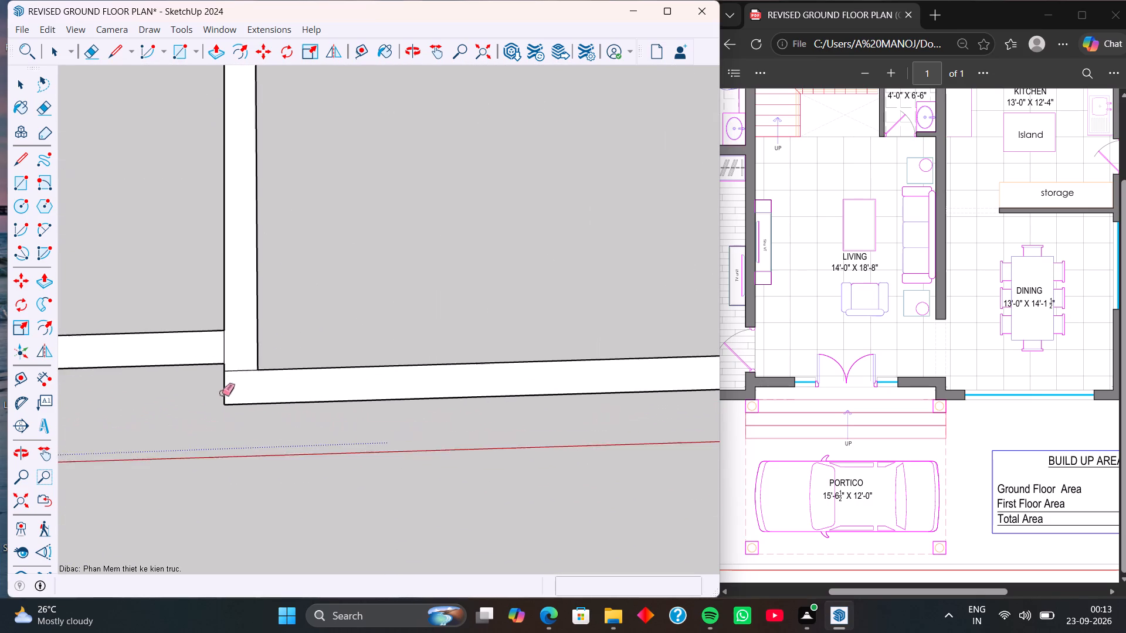
scroll(222, 393, up, 6)
drag(206, 316, 259, 375)
scroll(192, 352, down, 5)
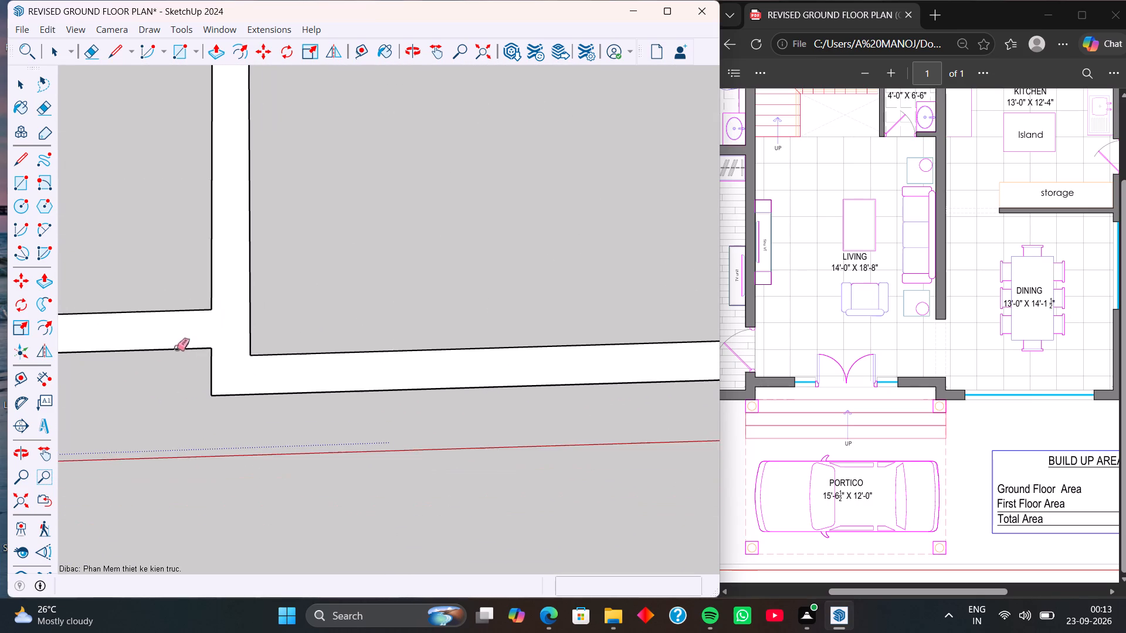
scroll(160, 343, down, 9)
scroll(296, 355, down, 2)
scroll(460, 357, up, 7)
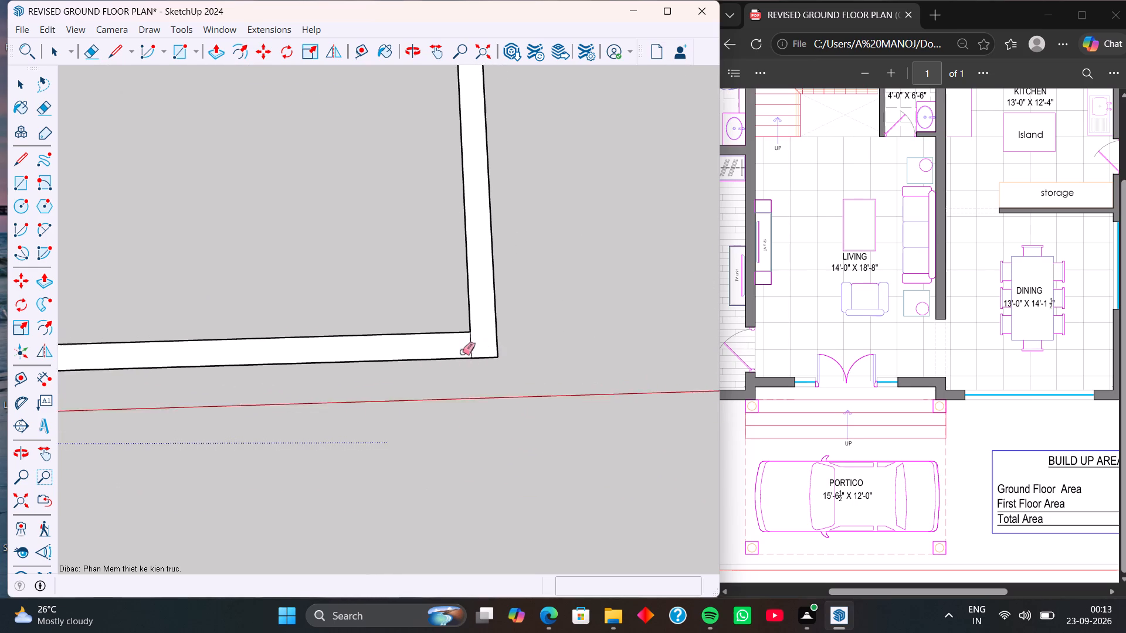
scroll(462, 352, up, 11)
drag(460, 348, 508, 343)
scroll(320, 309, down, 8)
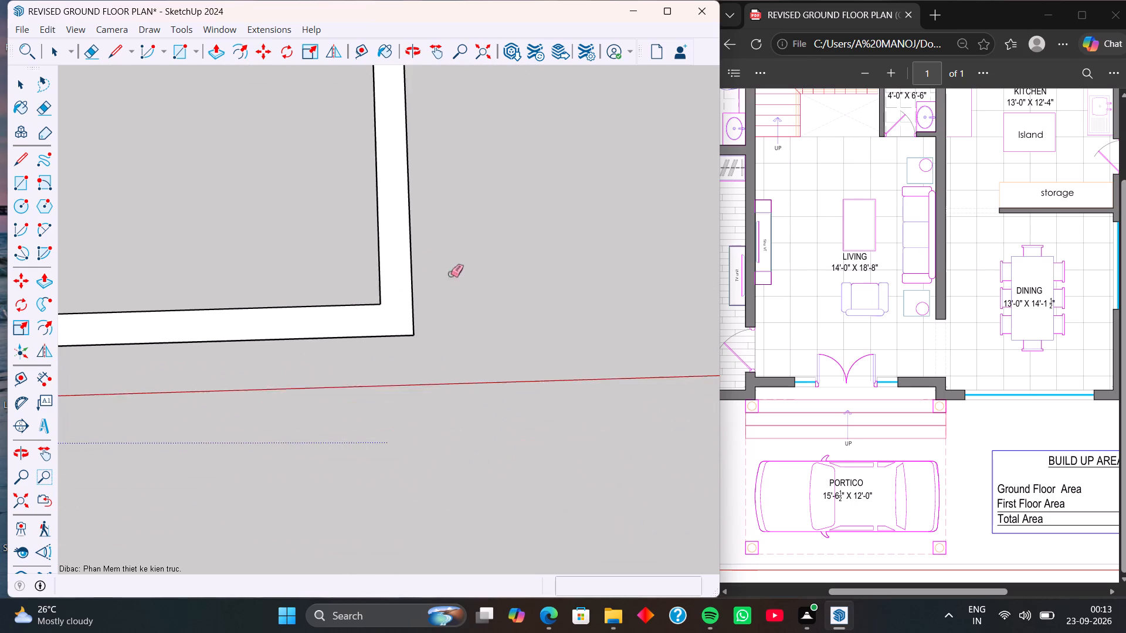
Inspect the whole wall outline for leftover dividing lines and compare it with the bedroom and living area in the PDF plan.
scroll(450, 274, down, 20)
scroll(347, 131, up, 4)
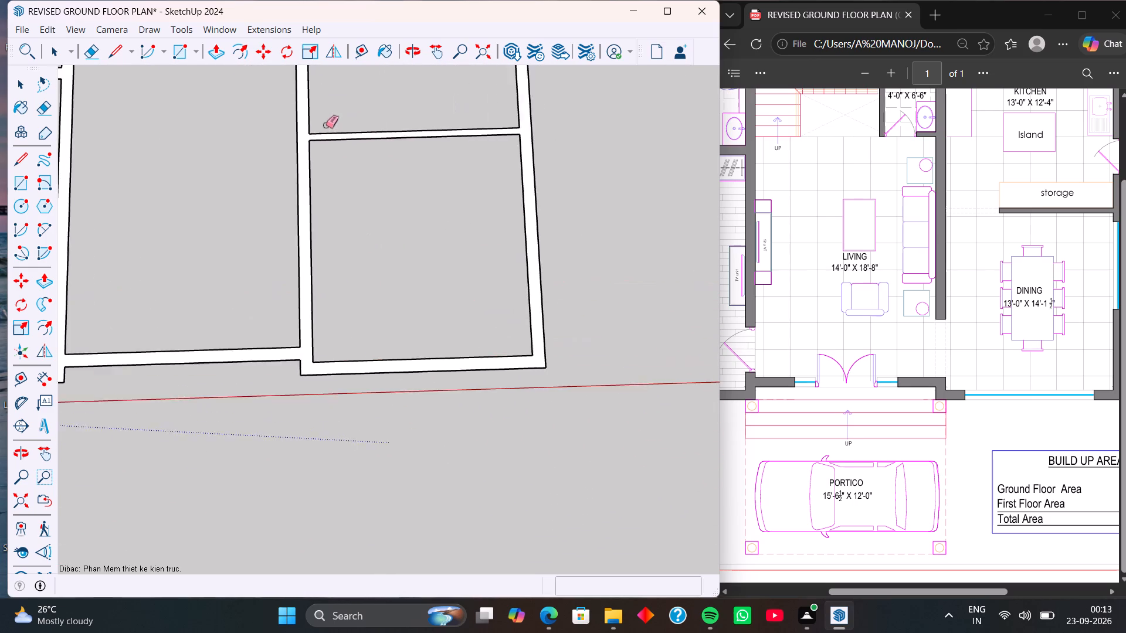
scroll(325, 125, up, 2)
scroll(323, 128, down, 6)
scroll(276, 174, down, 3)
middle_drag(263, 130, 264, 178)
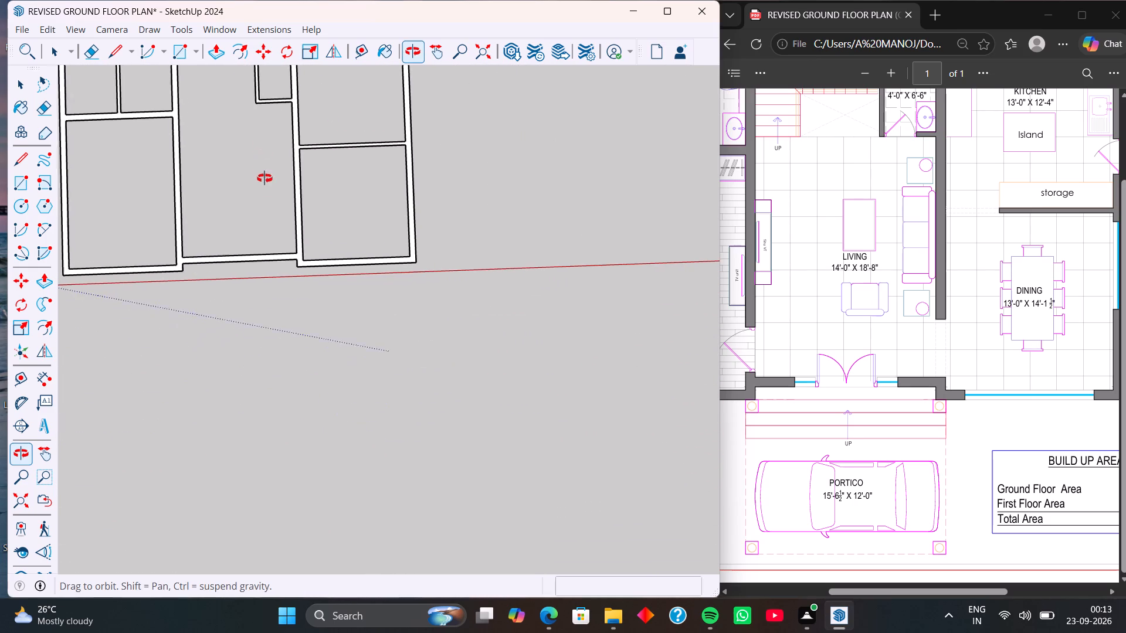
middle_drag(264, 178, 256, 123)
middle_drag(276, 171, 216, 161)
scroll(240, 165, down, 8)
scroll(194, 89, up, 8)
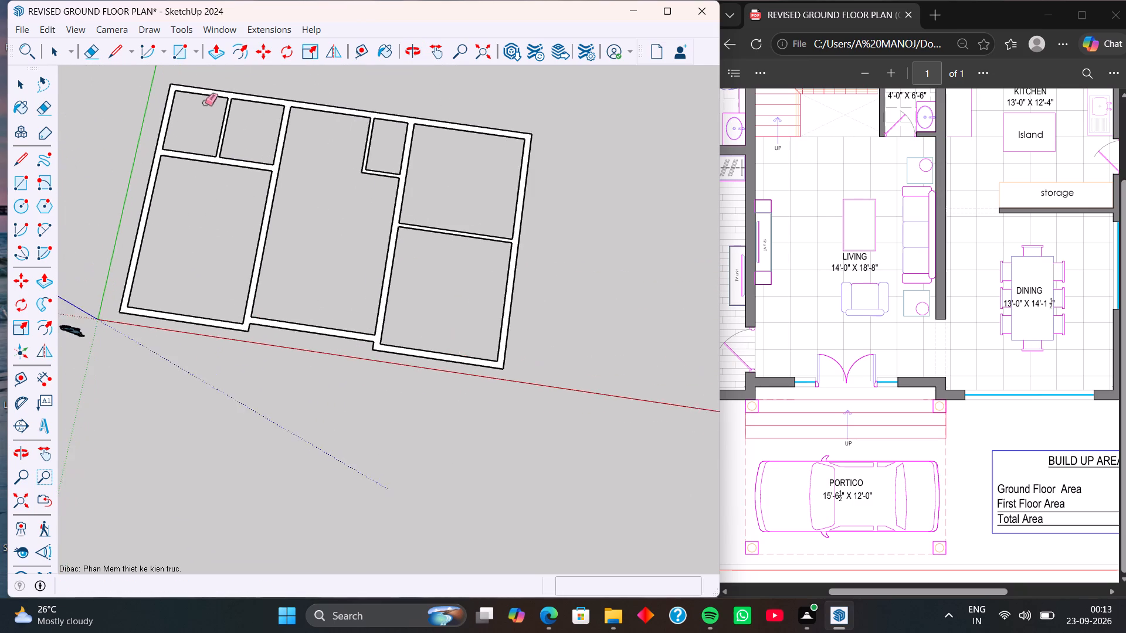
scroll(205, 103, up, 1)
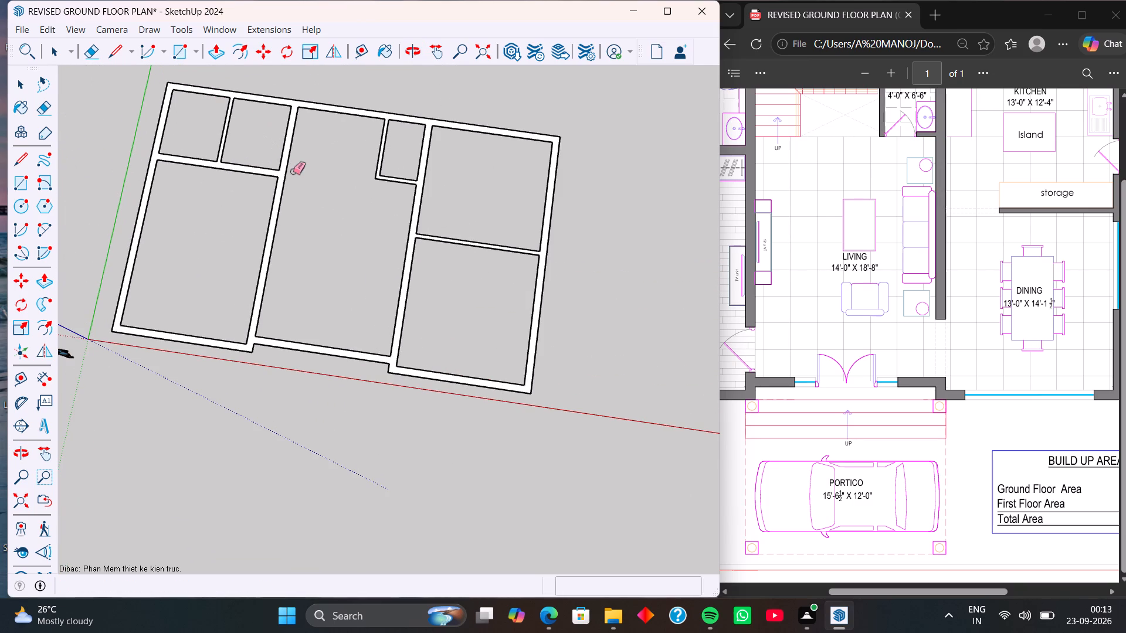
scroll(866, 326, down, 5)
scroll(816, 328, down, 5)
drag(835, 591, 809, 595)
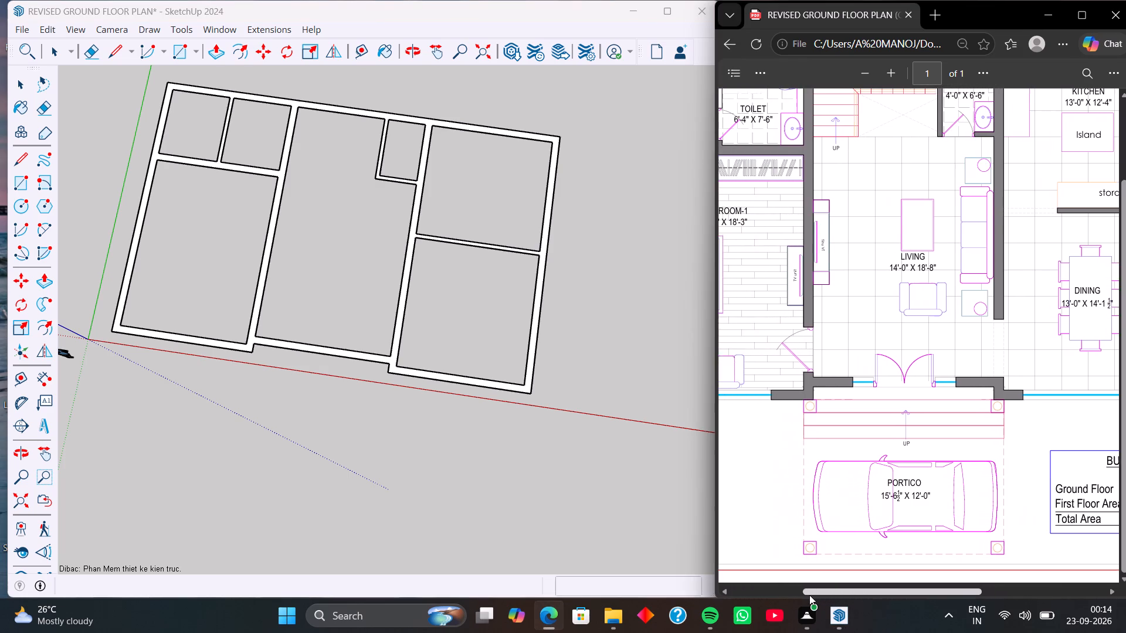
drag(809, 595, 744, 599)
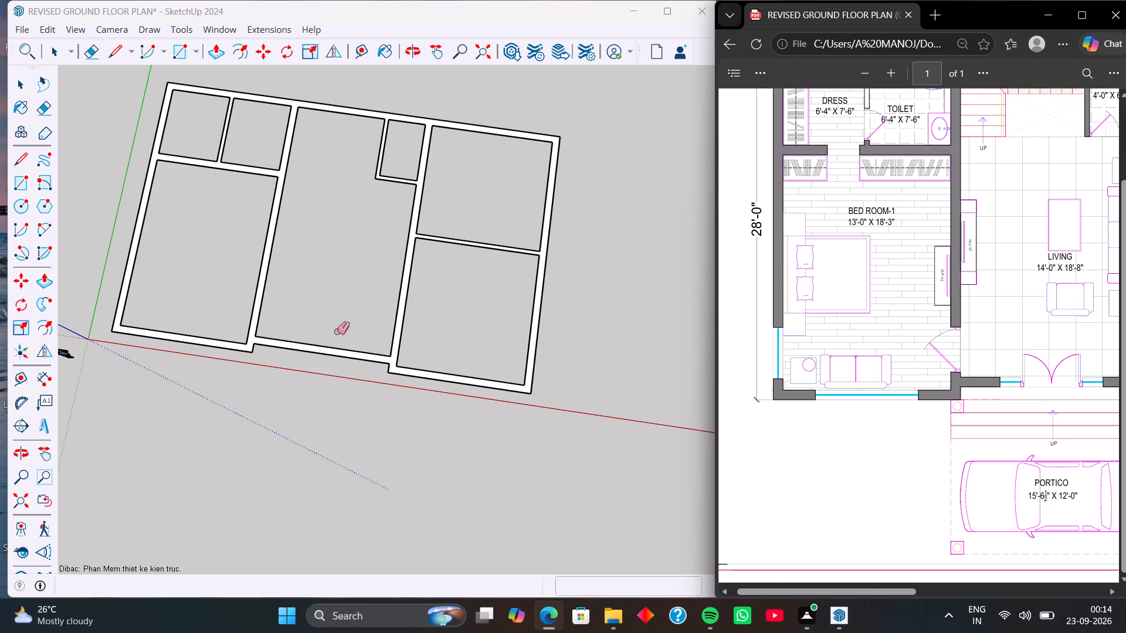
Extrude the continuous wall outline upward with Push/Pull to a height of 10'.
click(49, 48)
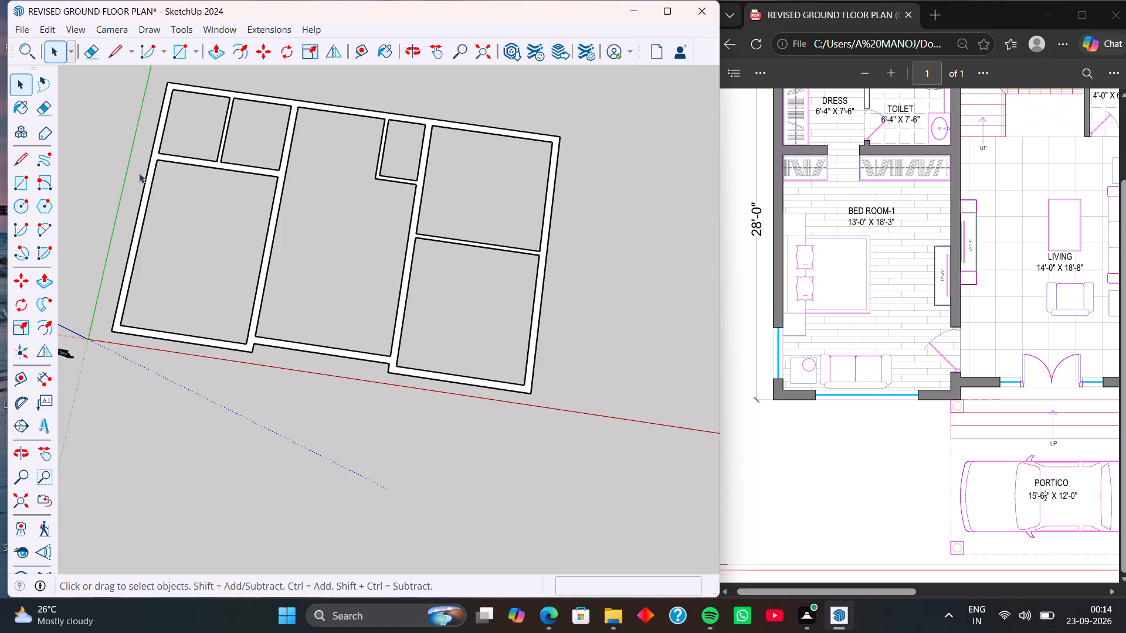
scroll(165, 237, down, 1)
middle_drag(395, 424, 418, 423)
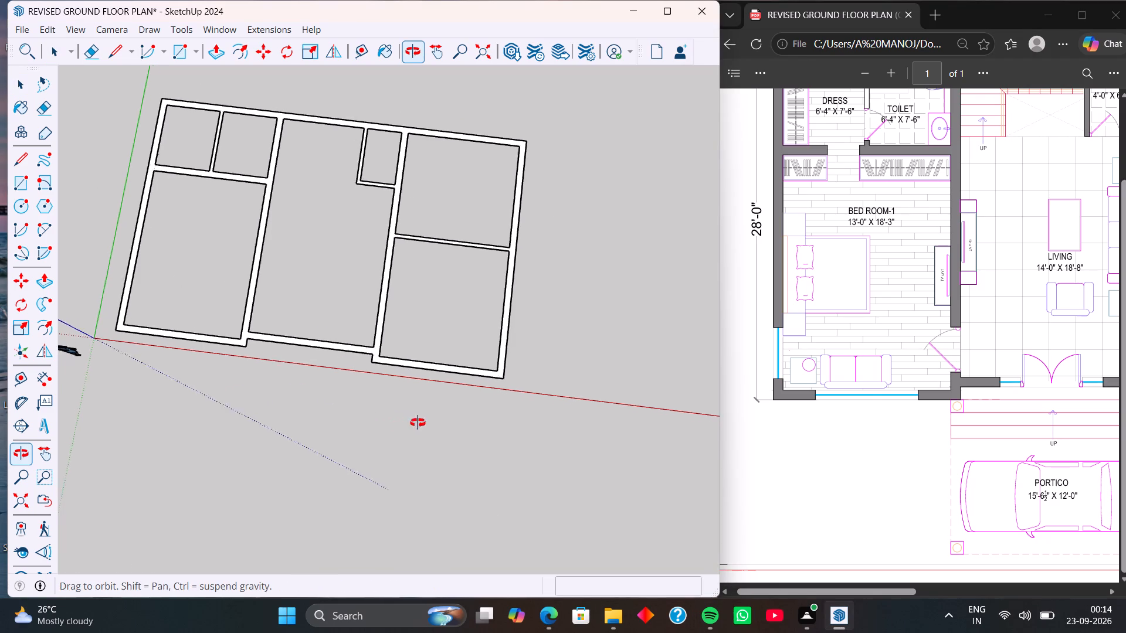
middle_drag(418, 423, 474, 409)
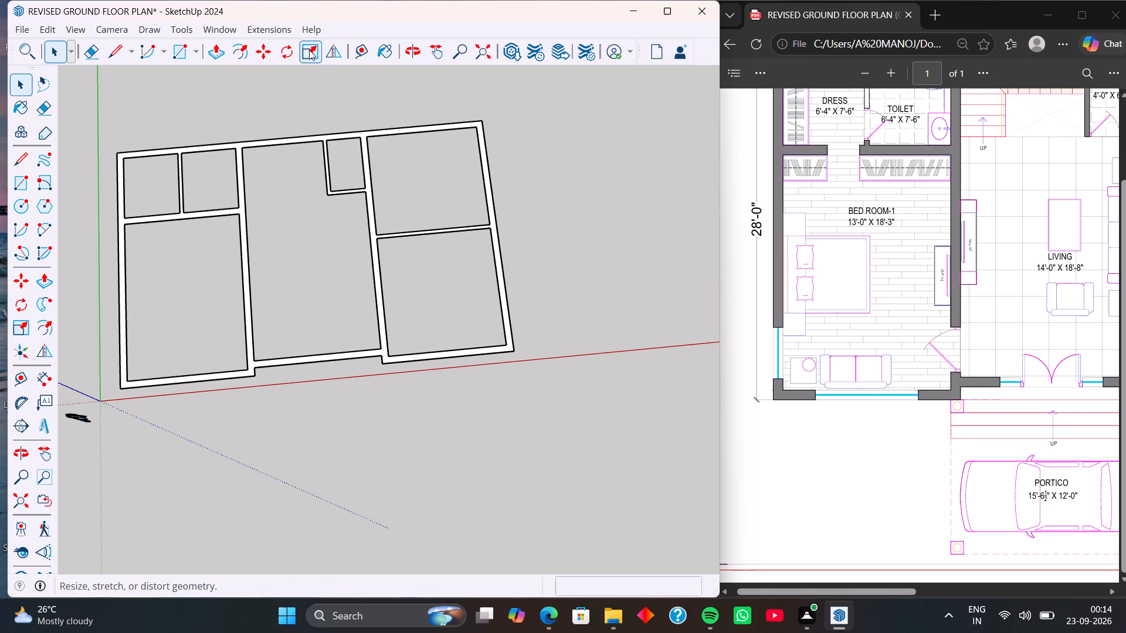
click(218, 47)
middle_drag(425, 370, 392, 307)
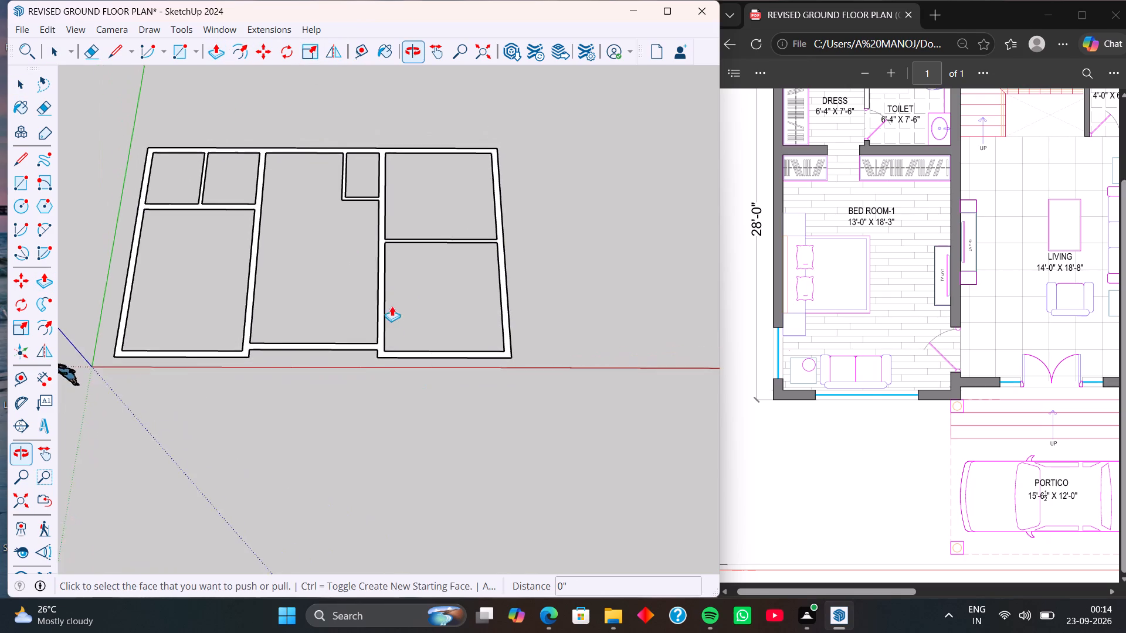
scroll(393, 355, up, 4)
click(375, 345)
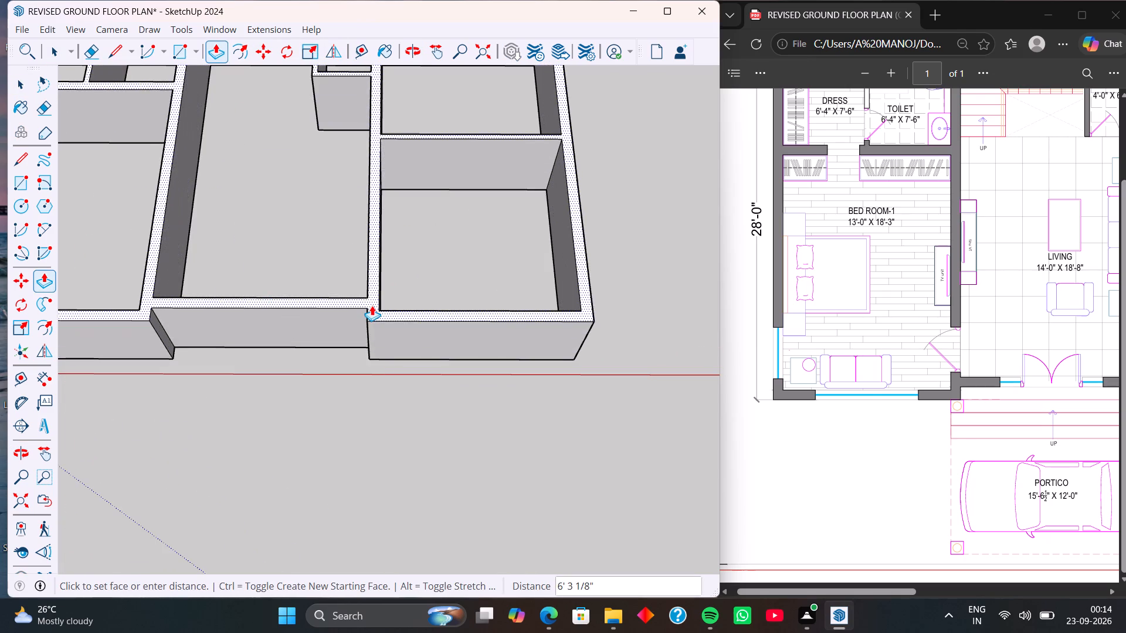
scroll(372, 305, down, 5)
middle_drag(372, 312, 375, 273)
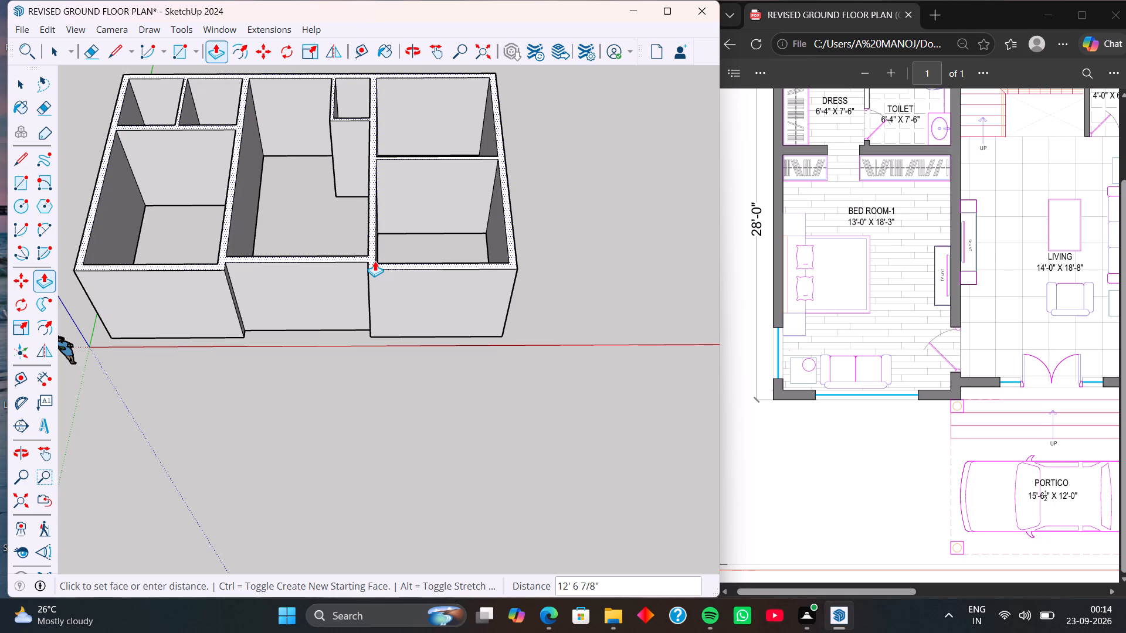
text(10')
key(Return)
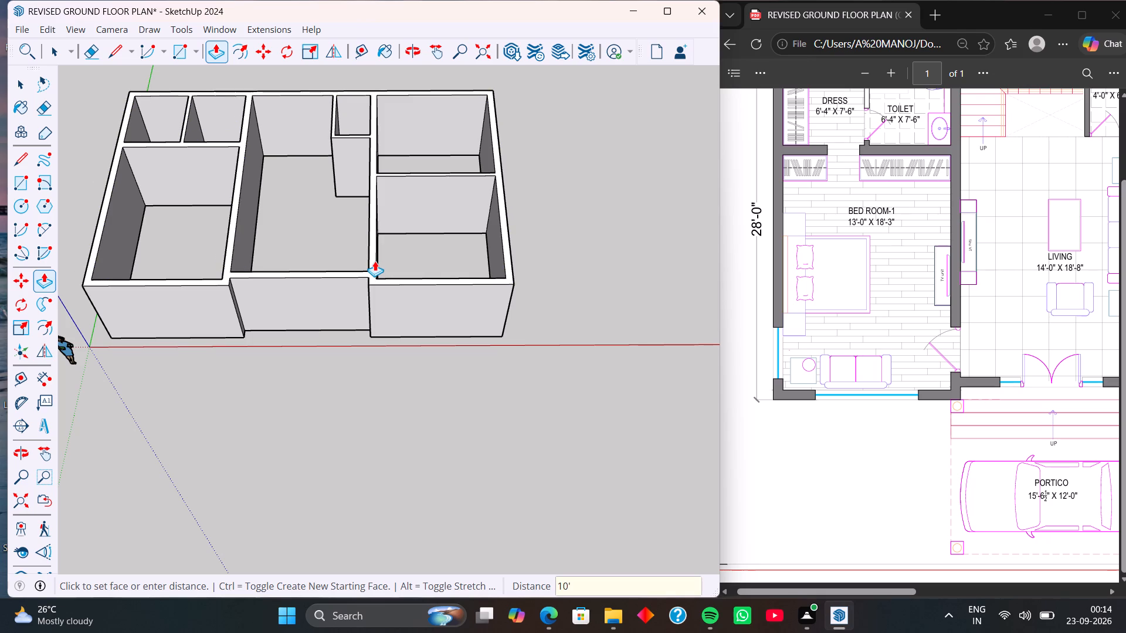
Examine the extruded walls from all sides of the house.
scroll(470, 294, up, 1)
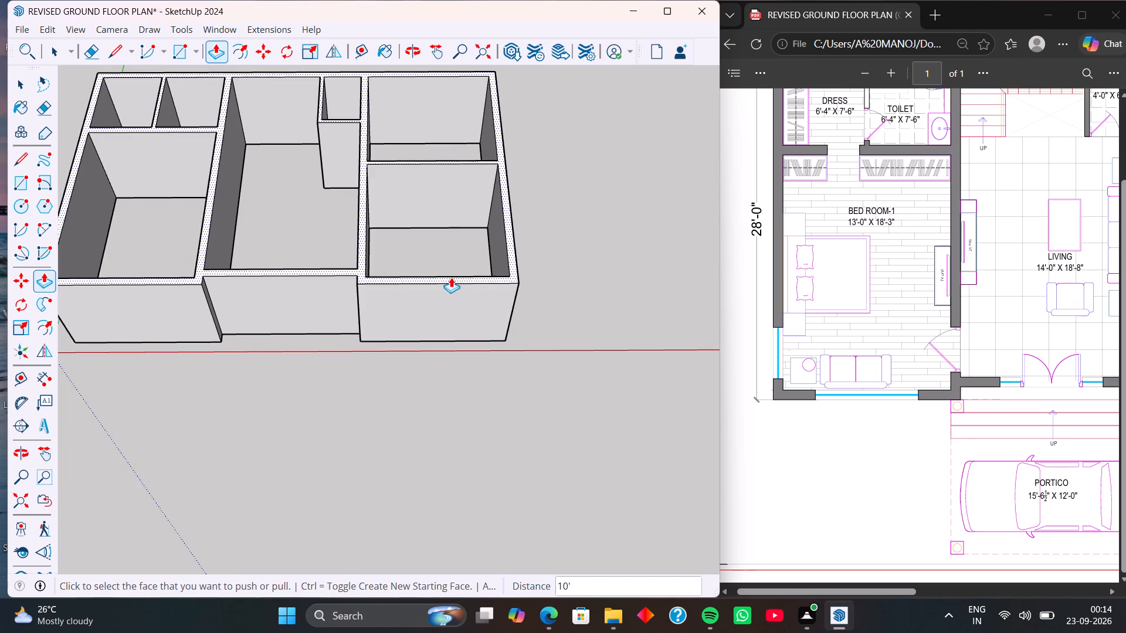
scroll(409, 294, down, 1)
middle_drag(411, 239, 422, 125)
middle_drag(435, 371, 521, 258)
middle_drag(330, 260, 528, 253)
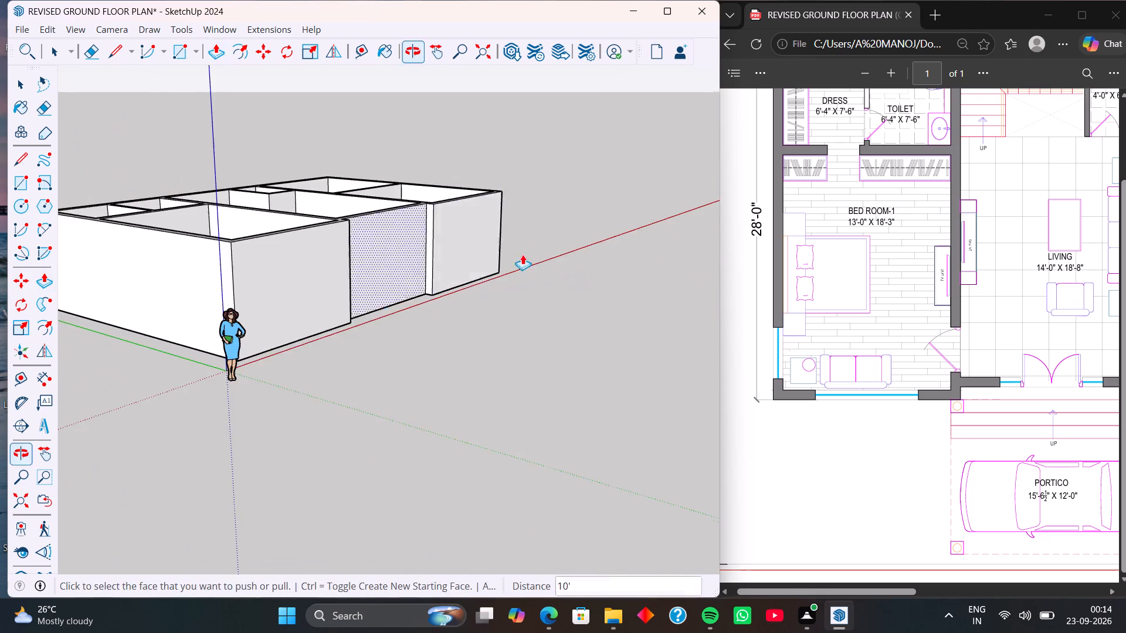
middle_drag(265, 315, 486, 275)
middle_drag(252, 294, 423, 302)
middle_drag(222, 305, 386, 319)
middle_drag(251, 309, 400, 311)
middle_drag(185, 295, 319, 300)
middle_drag(229, 304, 384, 275)
middle_drag(257, 294, 337, 294)
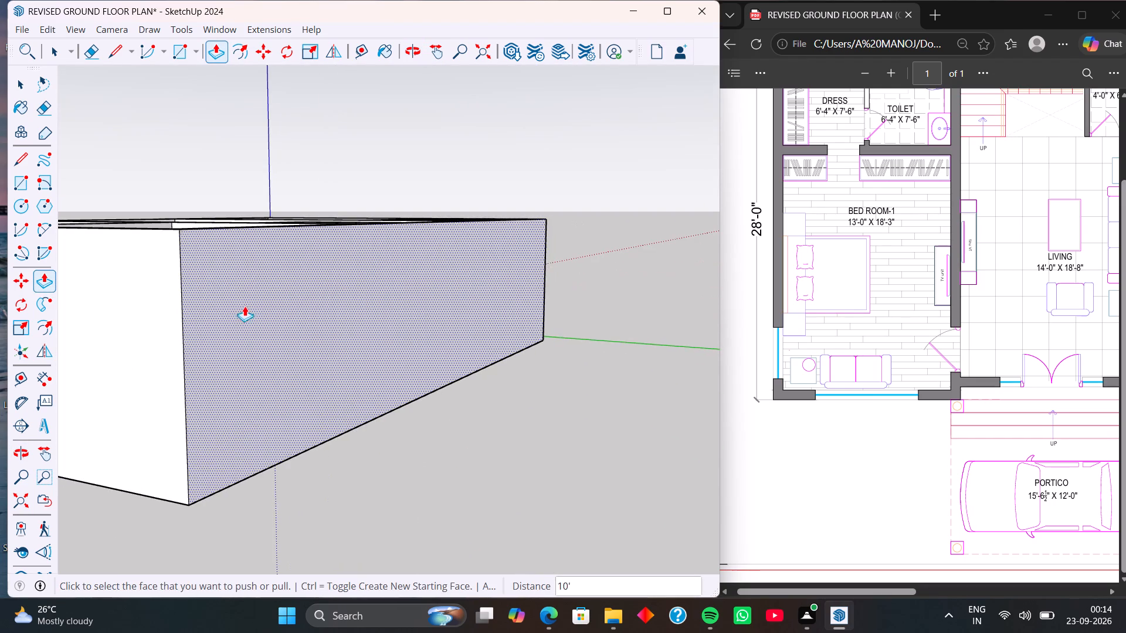
scroll(242, 308, down, 3)
middle_drag(230, 319, 391, 336)
scroll(292, 338, down, 3)
middle_drag(275, 347, 463, 352)
middle_drag(330, 359, 439, 357)
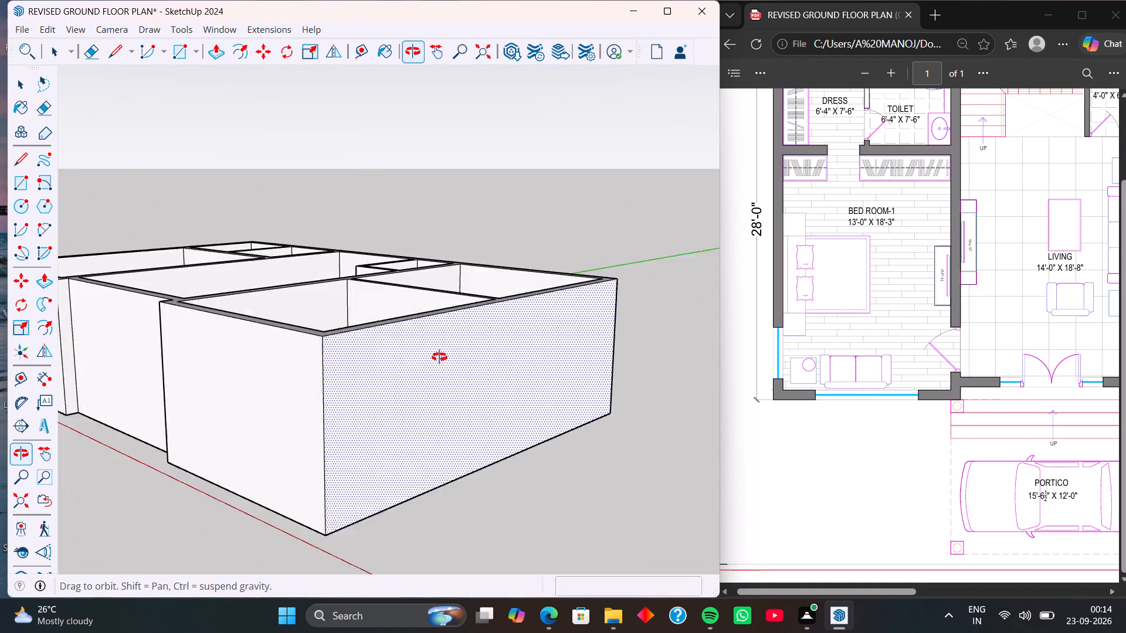
middle_drag(439, 357, 453, 357)
middle_drag(335, 371, 489, 370)
middle_drag(347, 370, 497, 367)
middle_drag(372, 377, 496, 365)
middle_drag(382, 382, 503, 374)
scroll(428, 386, down, 3)
middle_drag(408, 404, 198, 413)
middle_drag(224, 431, 170, 420)
scroll(172, 420, down, 4)
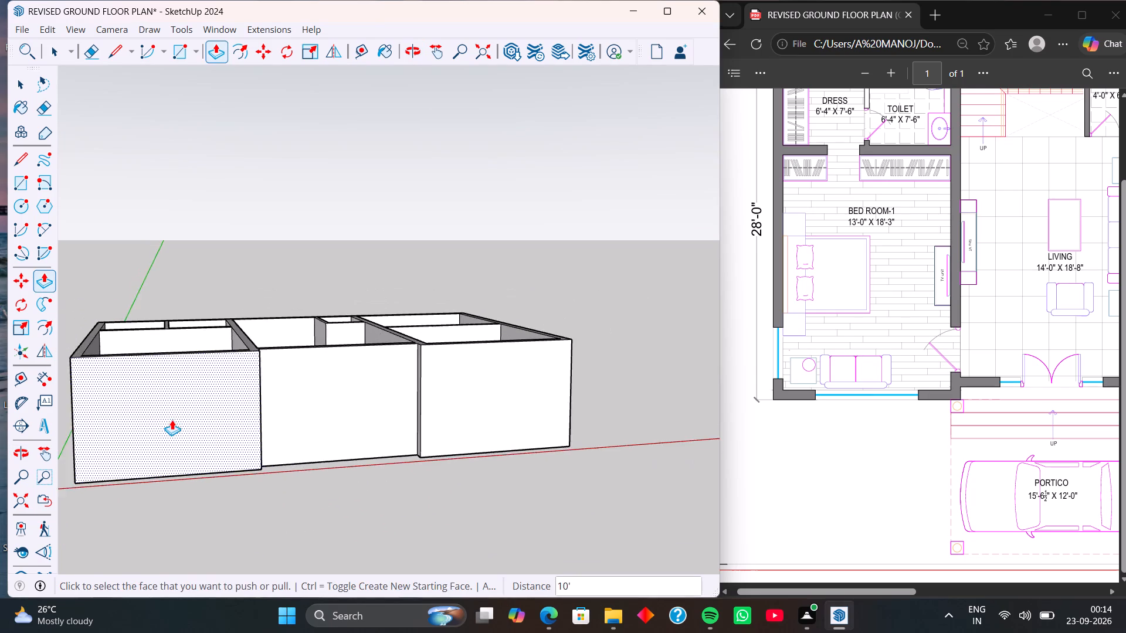
scroll(172, 420, down, 4)
middle_drag(195, 430, 184, 448)
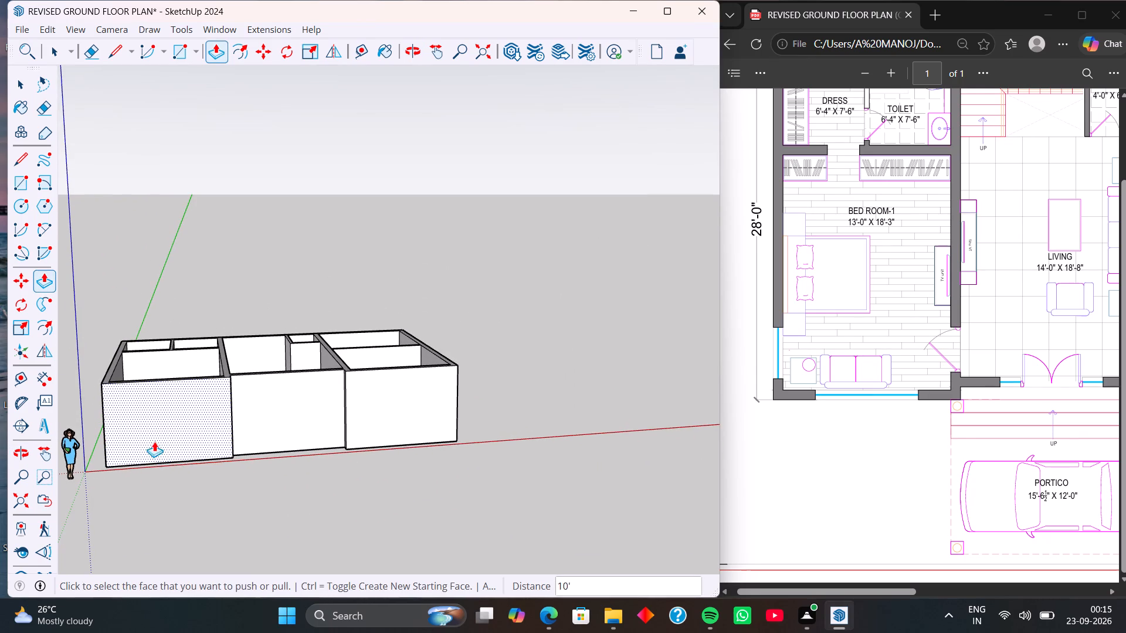
Delete the human scale figure standing beside the origin.
click(53, 53)
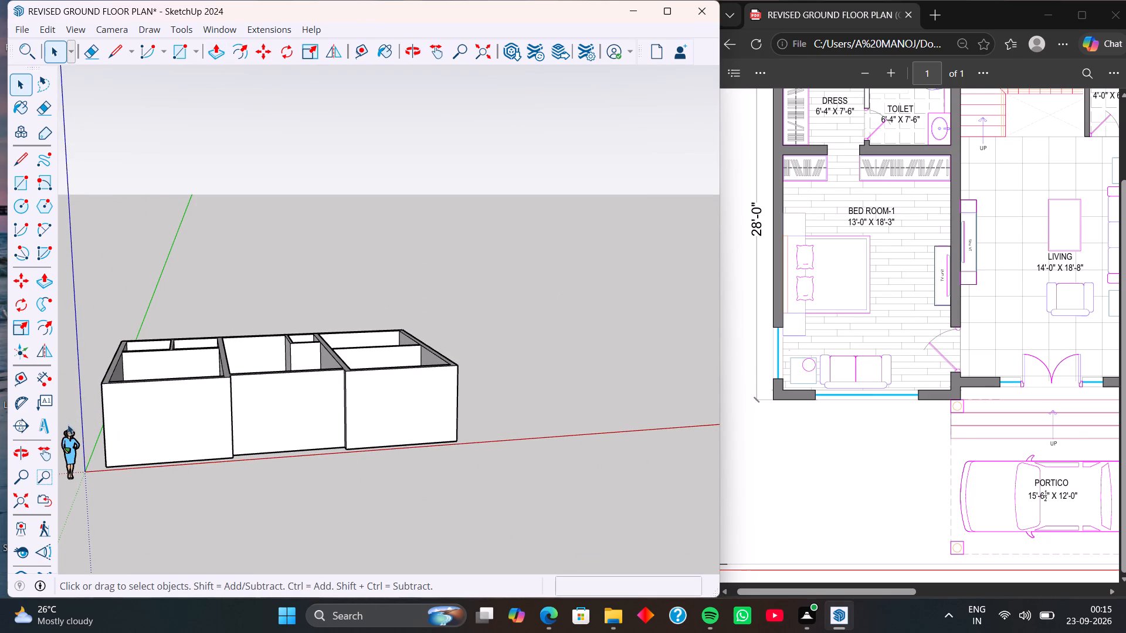
click(69, 433)
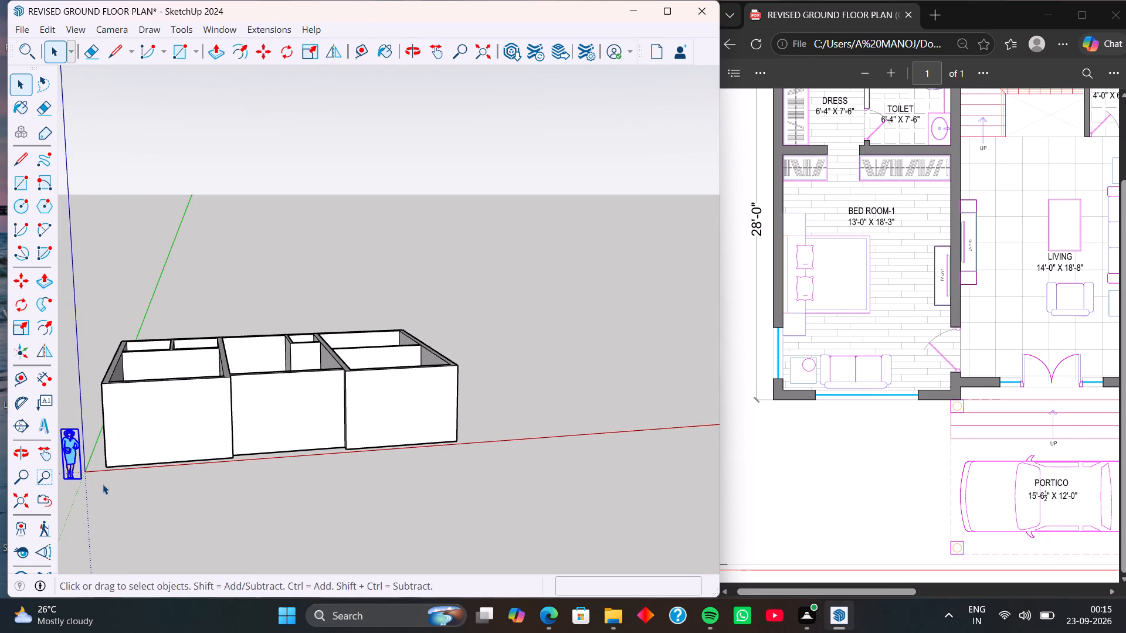
key(Delete)
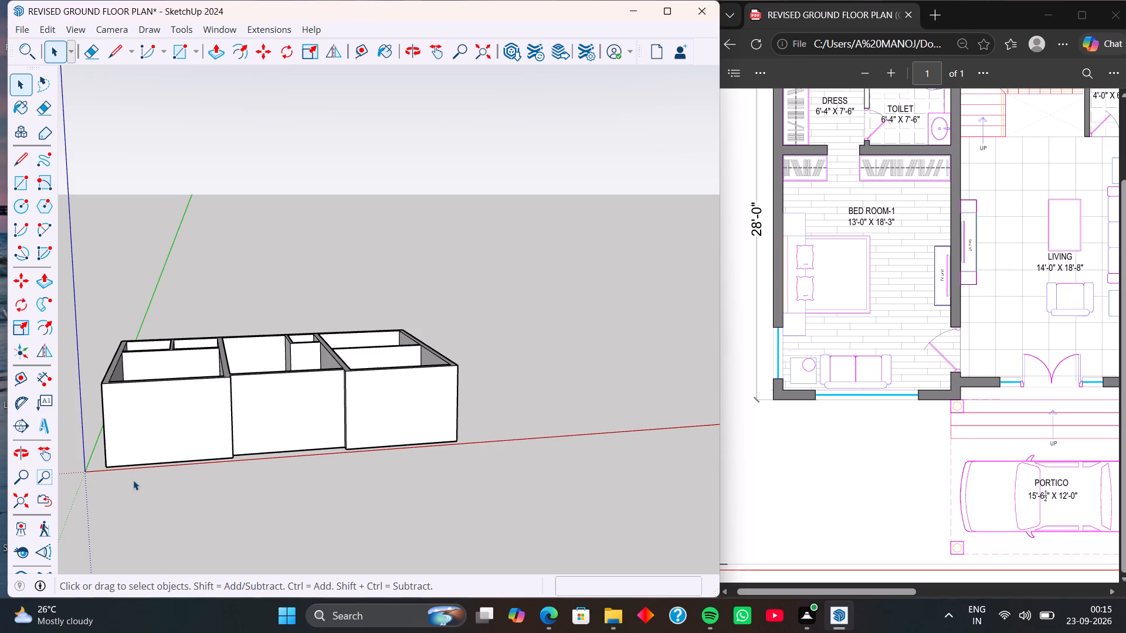
Compare the living room's front wall in the model with the entrance door, windows and portico in the PDF plan.
scroll(246, 452, down, 1)
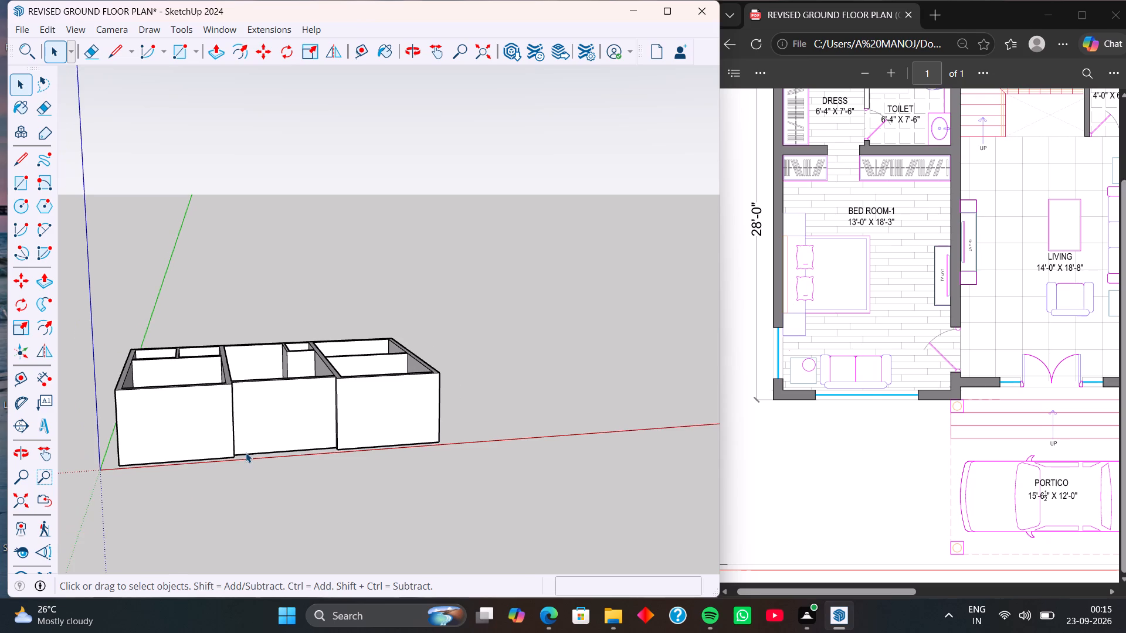
scroll(246, 452, down, 1)
middle_drag(280, 452, 256, 452)
scroll(847, 383, down, 1)
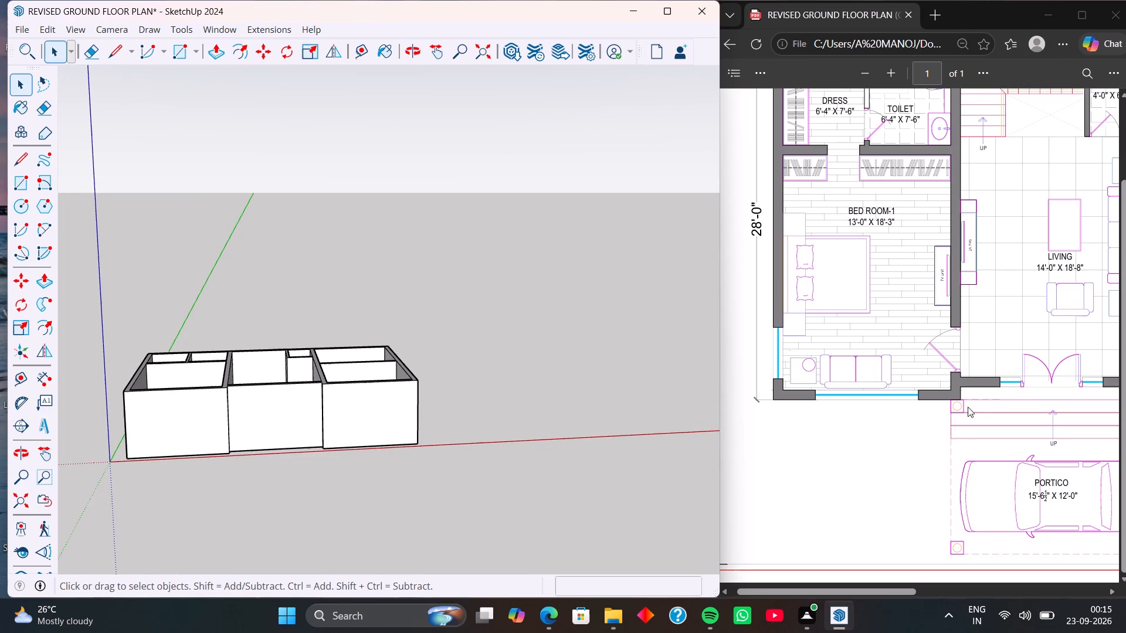
click(957, 594)
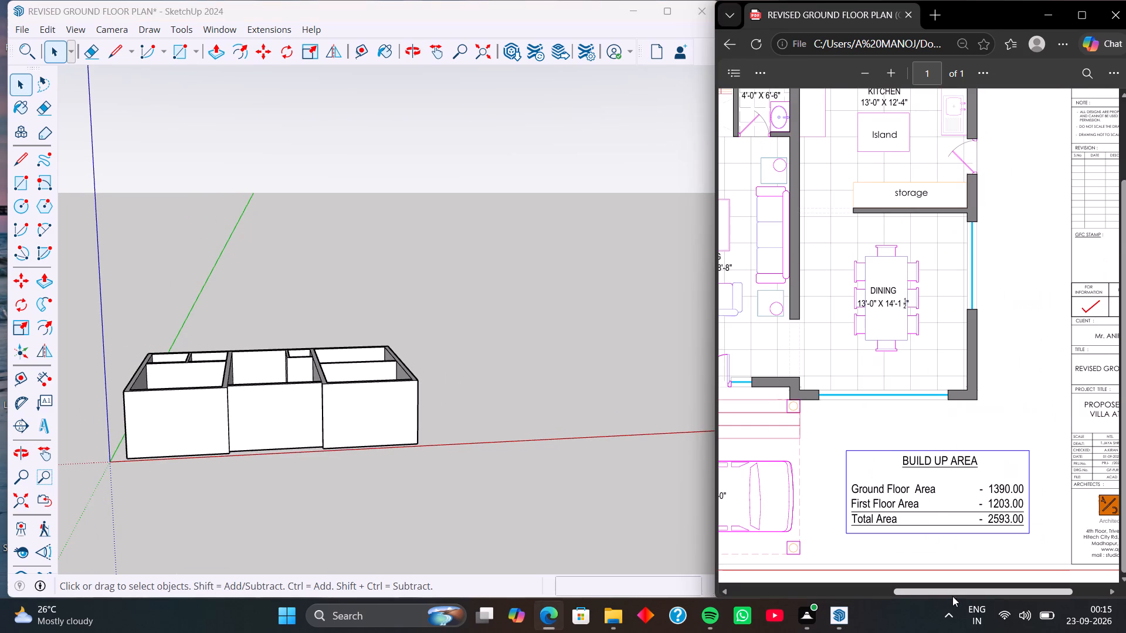
drag(951, 597, 884, 612)
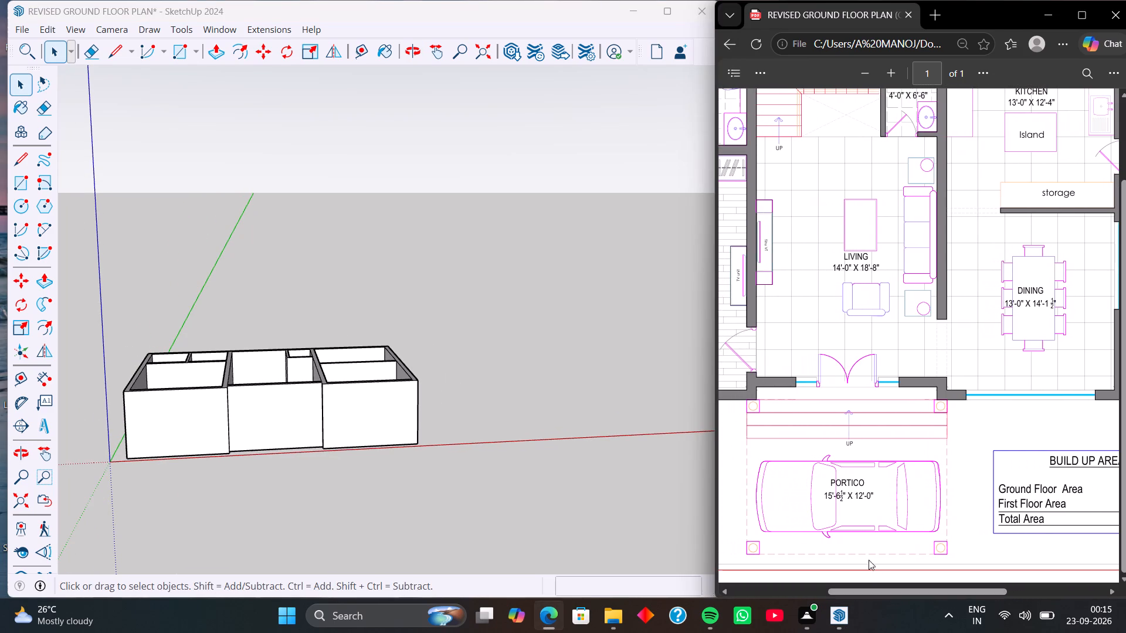
middle_drag(275, 446, 272, 527)
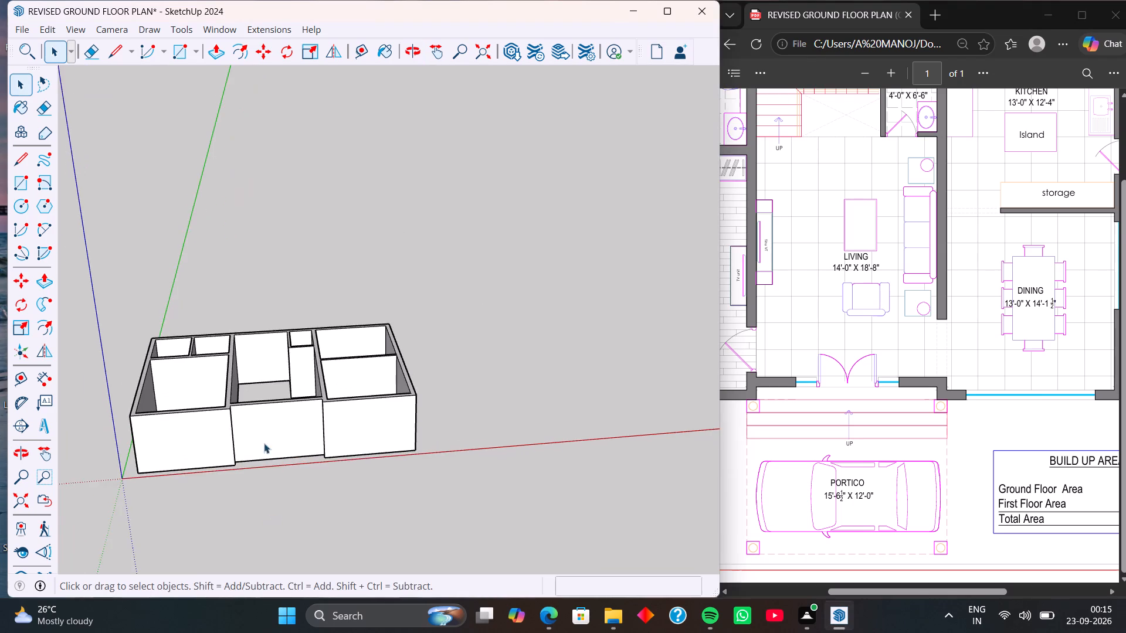
scroll(259, 439, up, 9)
middle_drag(242, 461, 210, 414)
scroll(242, 461, up, 3)
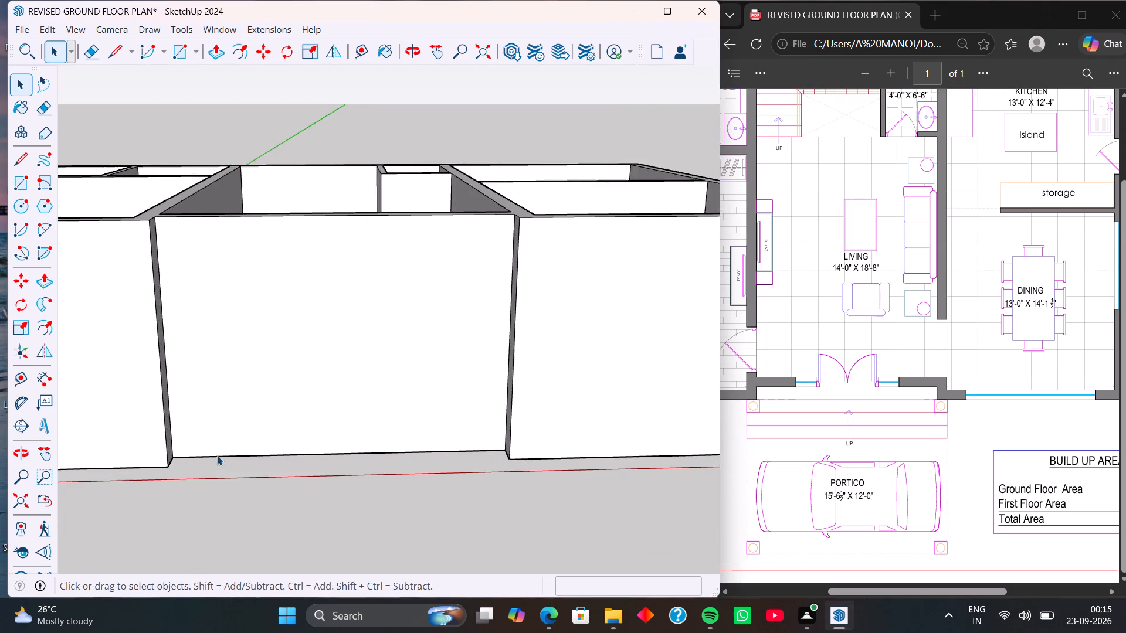
scroll(217, 455, up, 2)
middle_drag(217, 455, 264, 451)
middle_drag(246, 462, 206, 471)
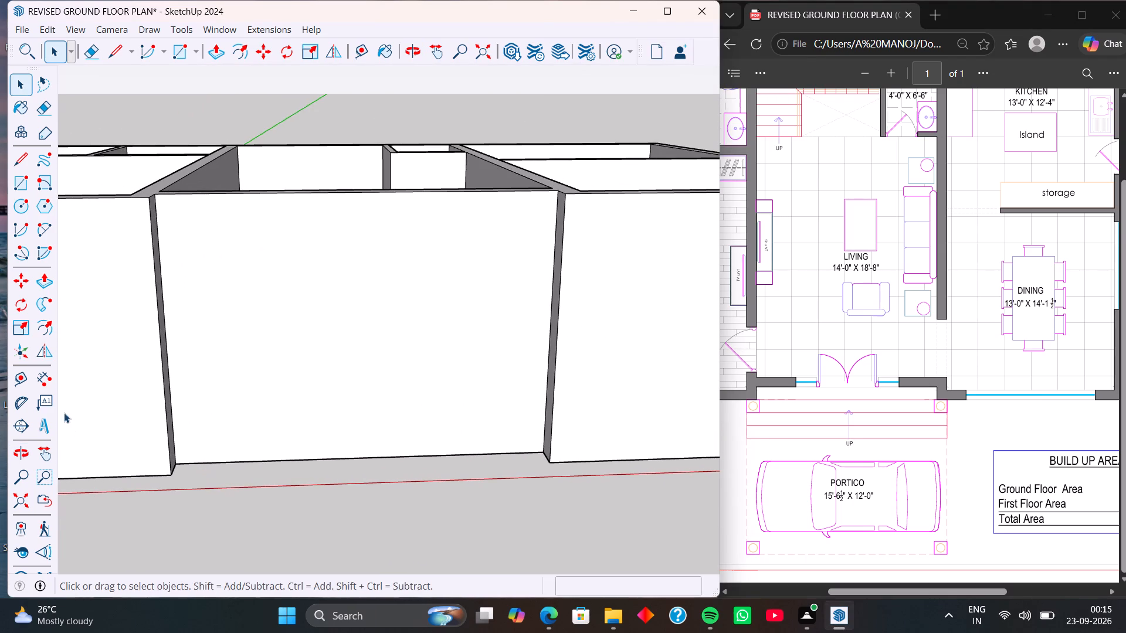
Dimension the base of the living room's recessed front wall from corner to corner, placing the dimension just outside the wall.
click(45, 380)
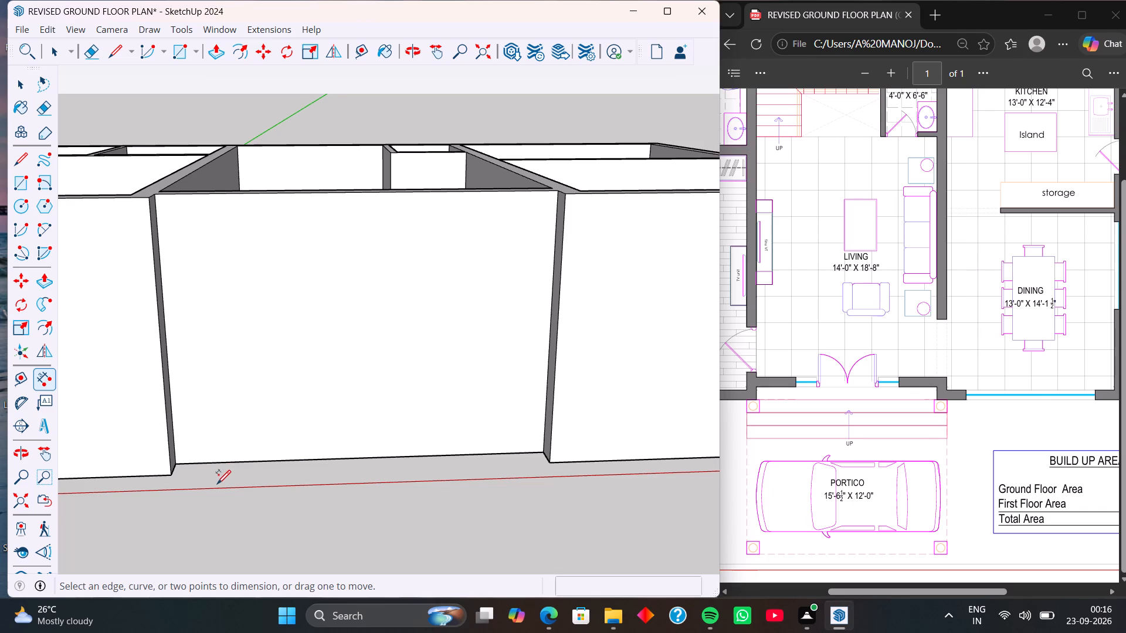
middle_drag(217, 483, 179, 488)
scroll(164, 465, up, 12)
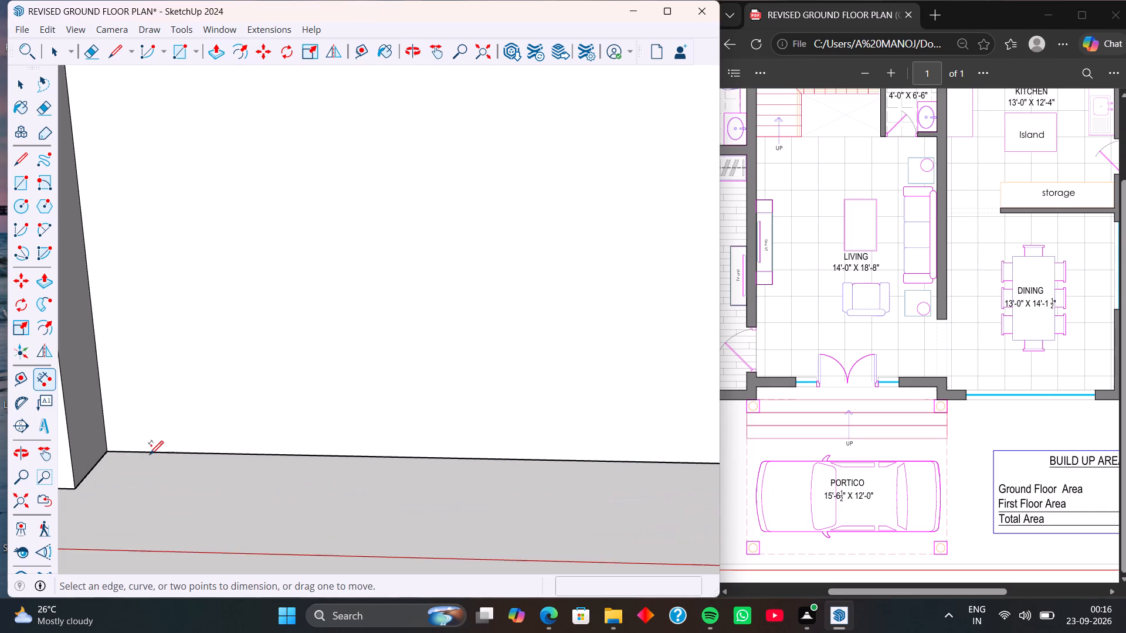
click(108, 450)
scroll(315, 460, down, 6)
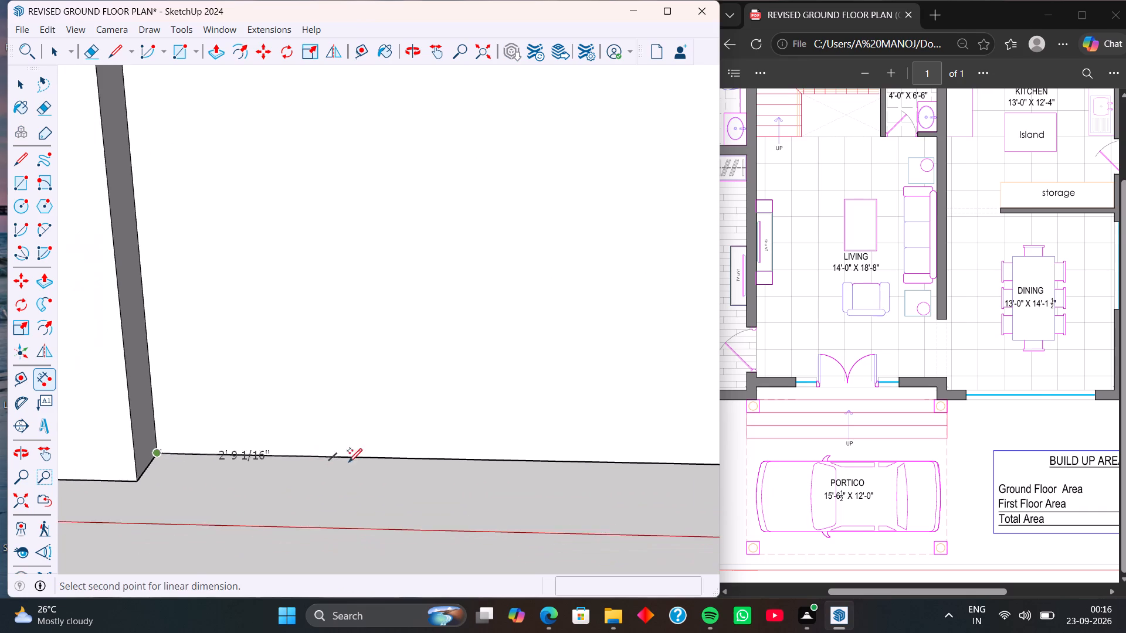
scroll(348, 461, down, 3)
scroll(508, 459, down, 12)
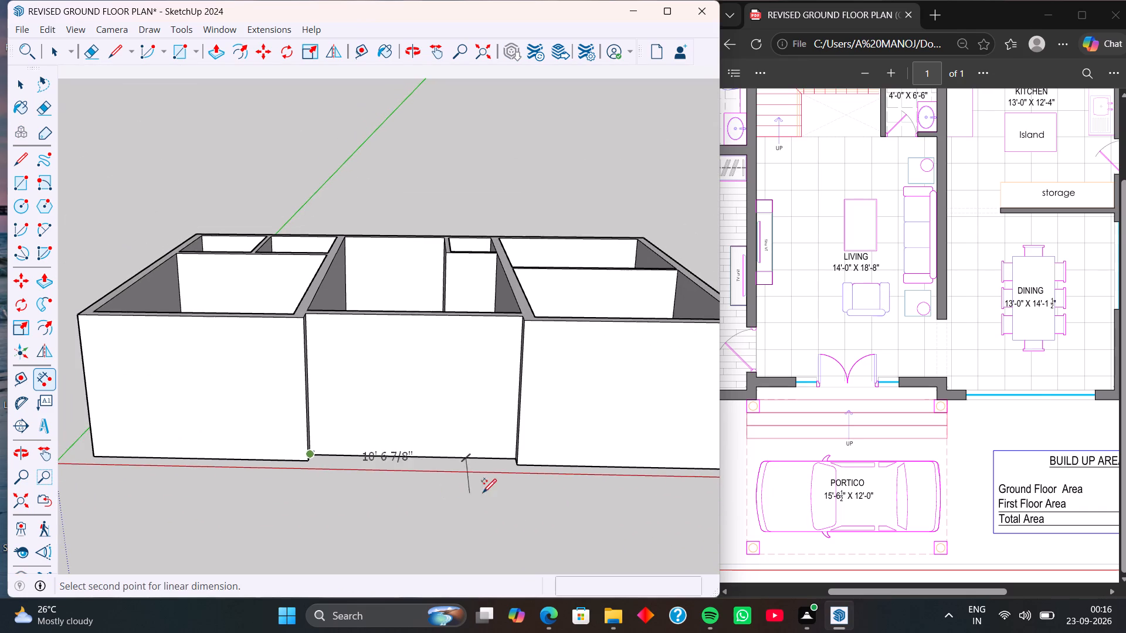
middle_drag(484, 492, 568, 494)
scroll(552, 450, up, 10)
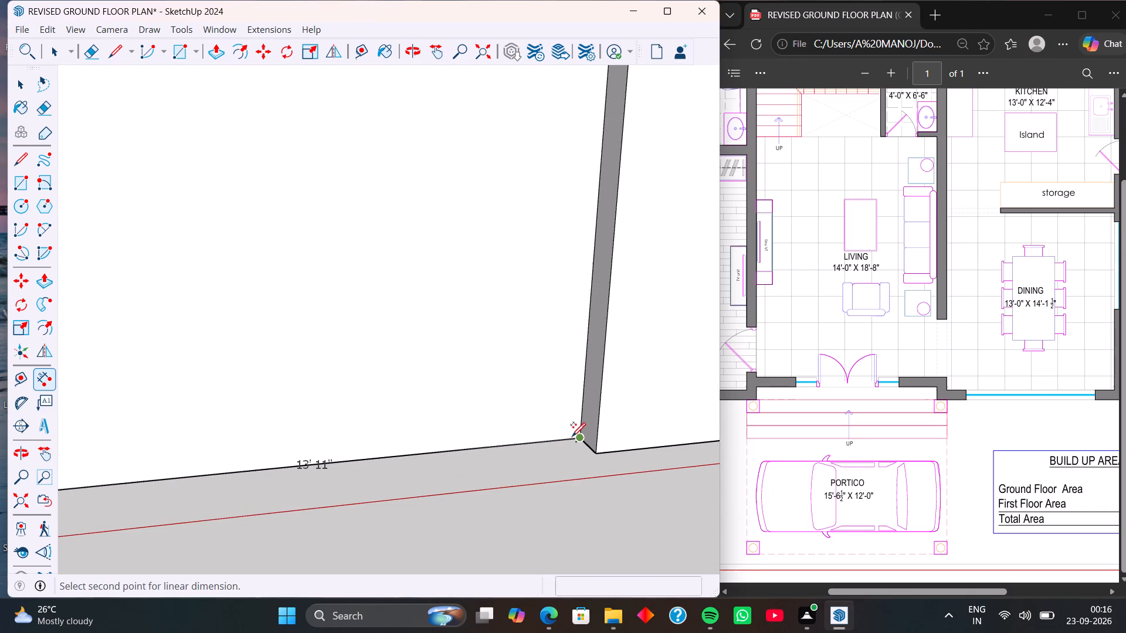
click(579, 435)
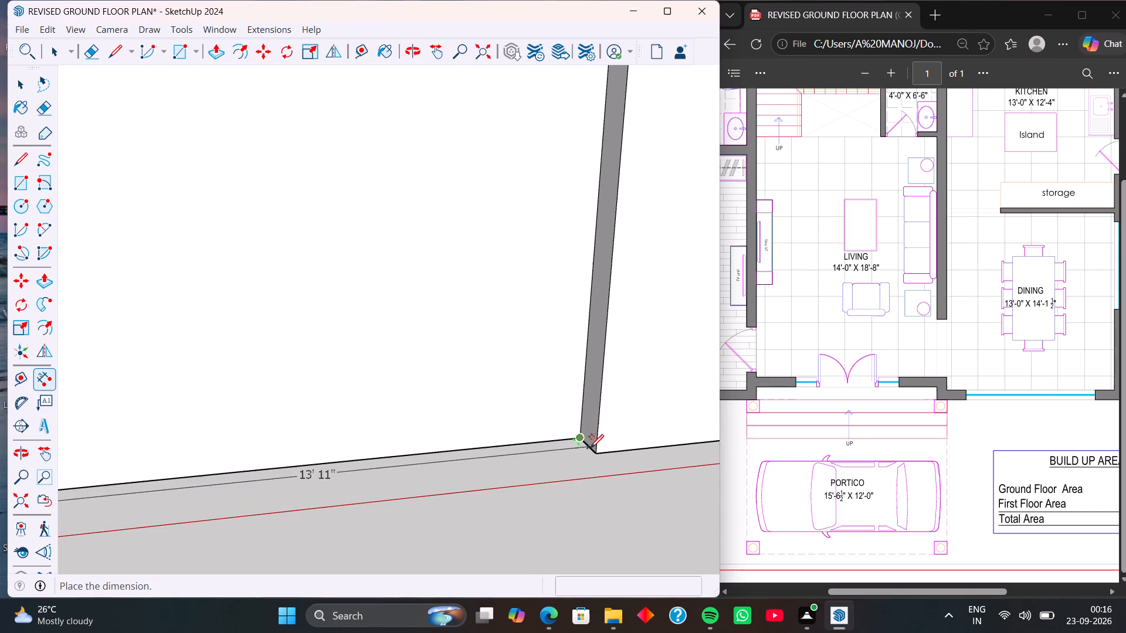
click(615, 458)
middle_drag(532, 481, 522, 549)
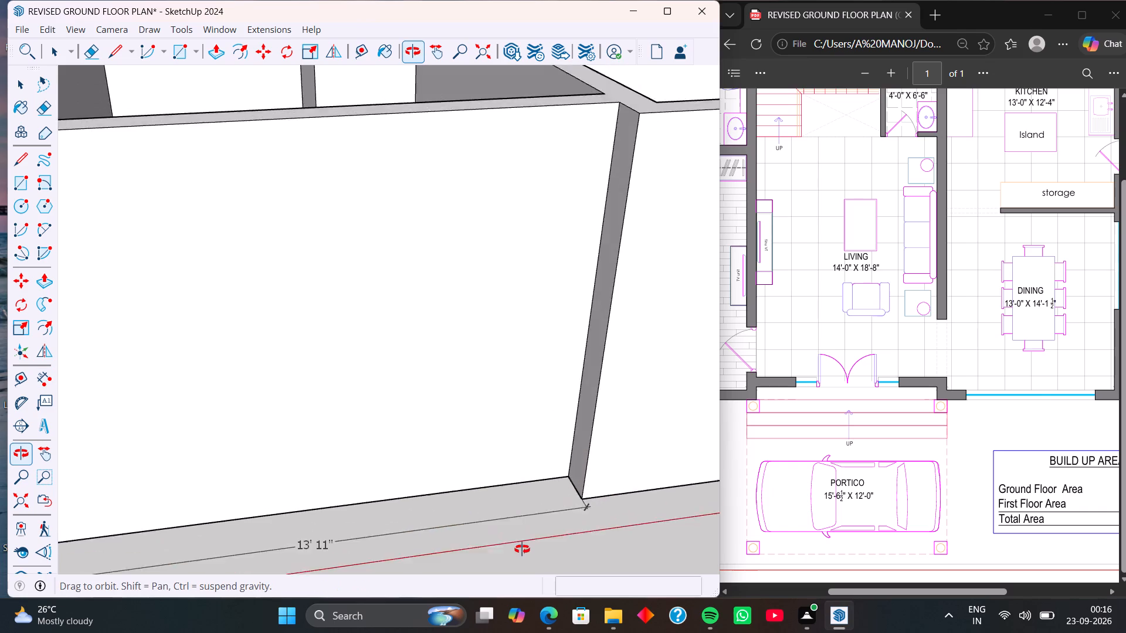
middle_drag(522, 549, 480, 421)
scroll(337, 471, down, 5)
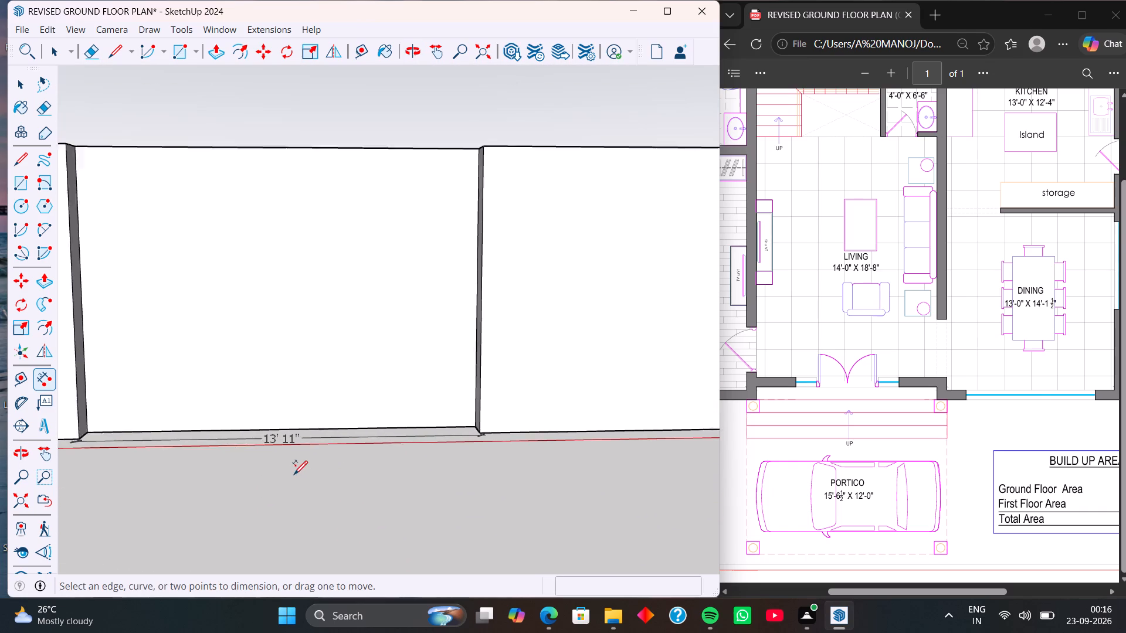
scroll(294, 474, down, 2)
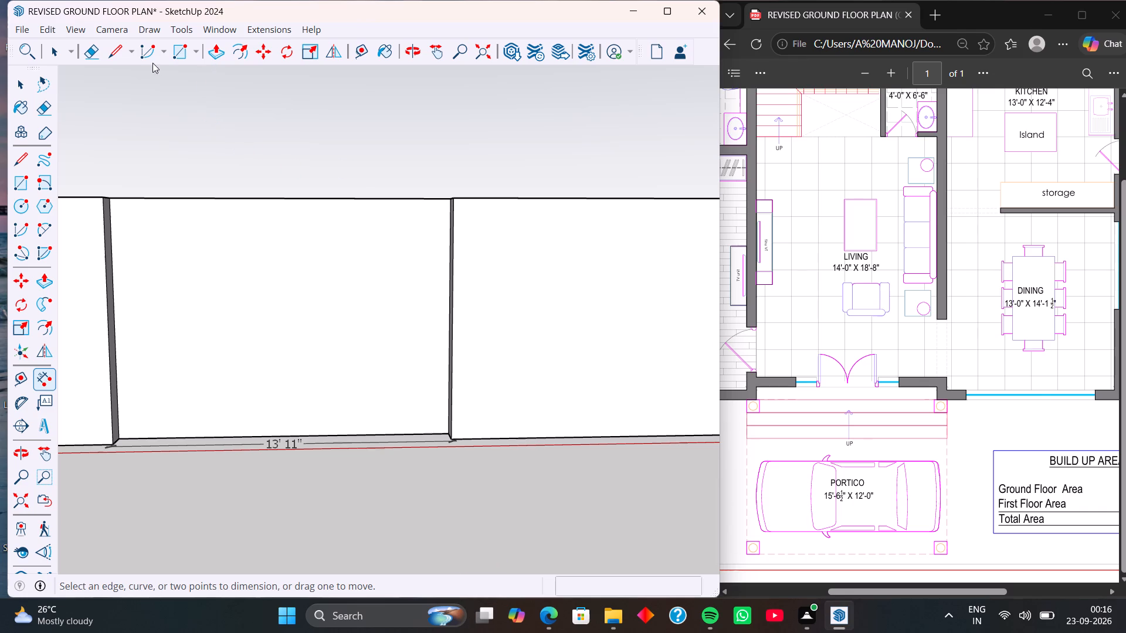
Place a vertical Tape Measure guide on the living room's front wall, offset inward from its dining-side corner edge.
click(358, 46)
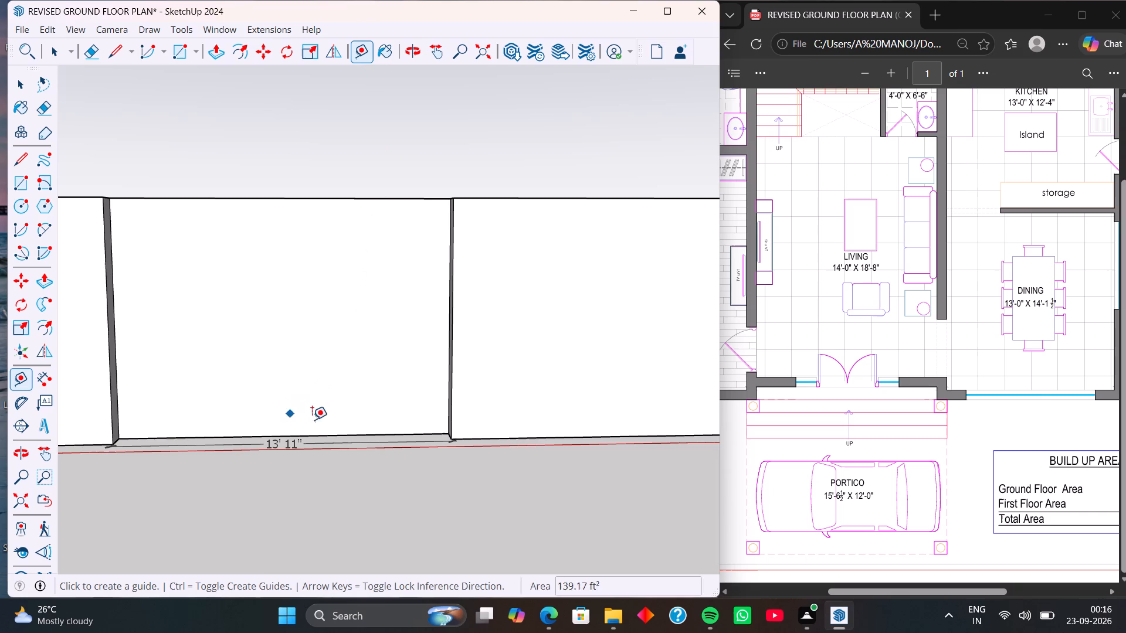
middle_drag(445, 430, 534, 430)
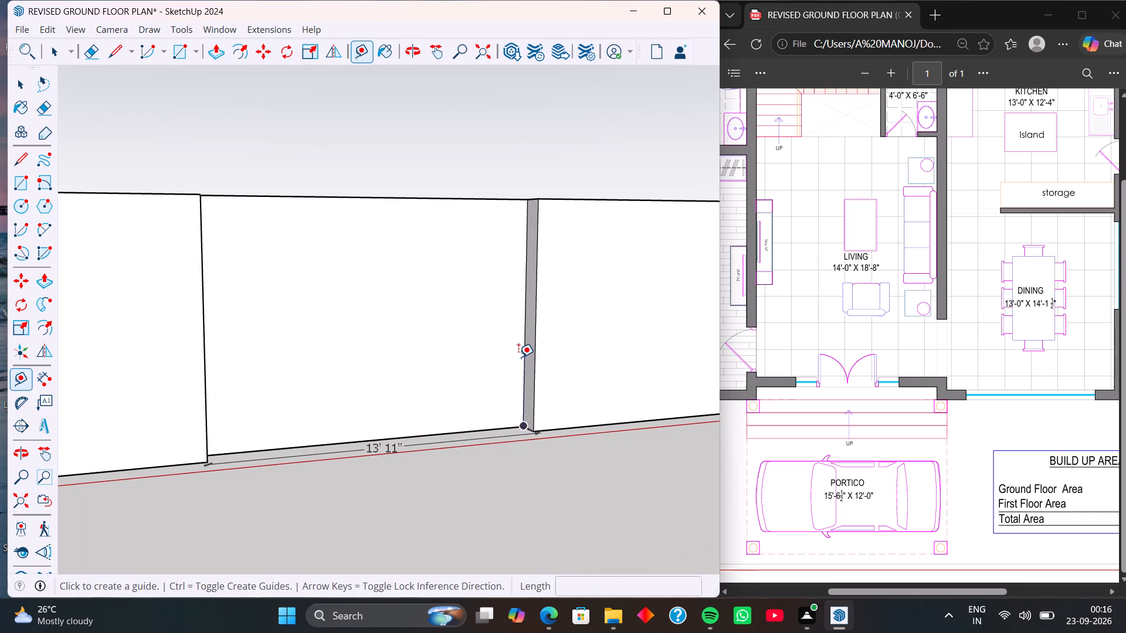
click(520, 355)
click(470, 361)
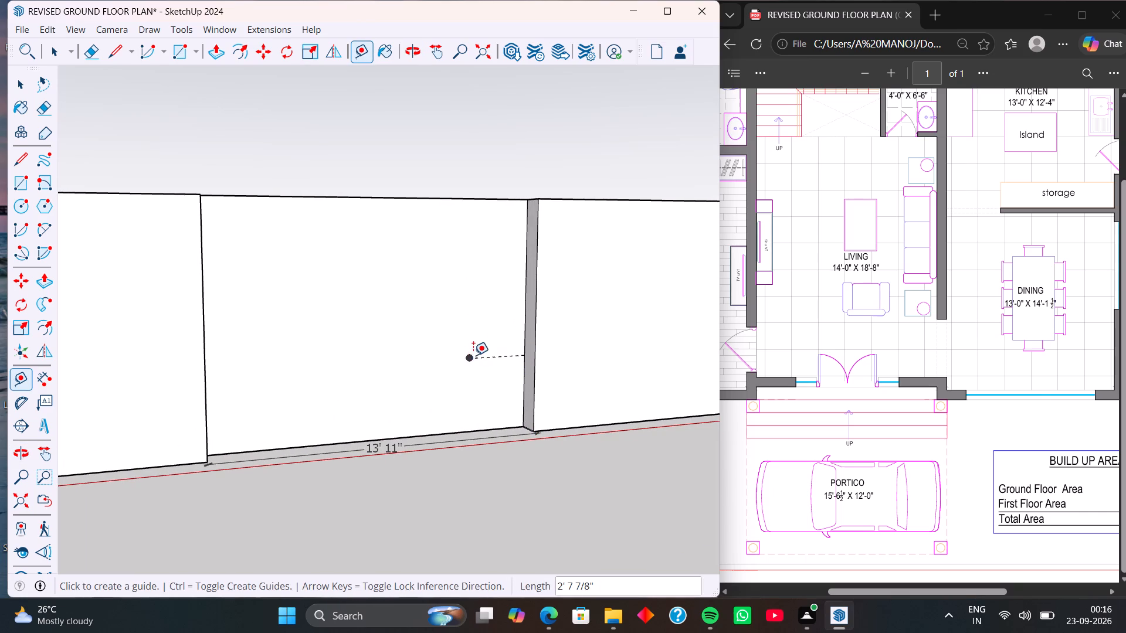
click(522, 292)
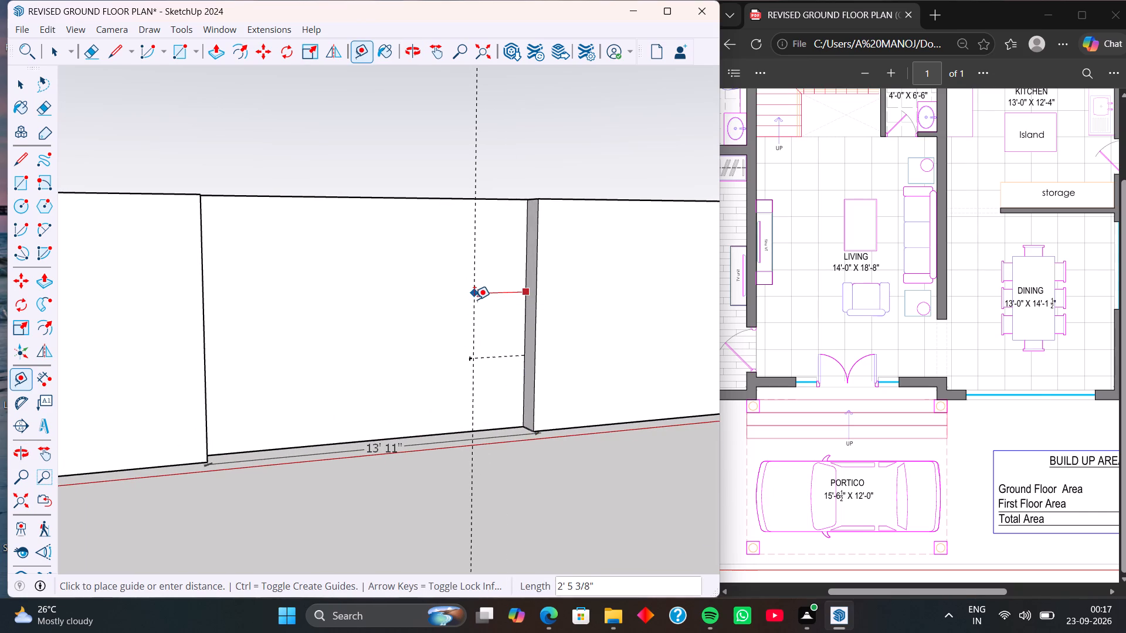
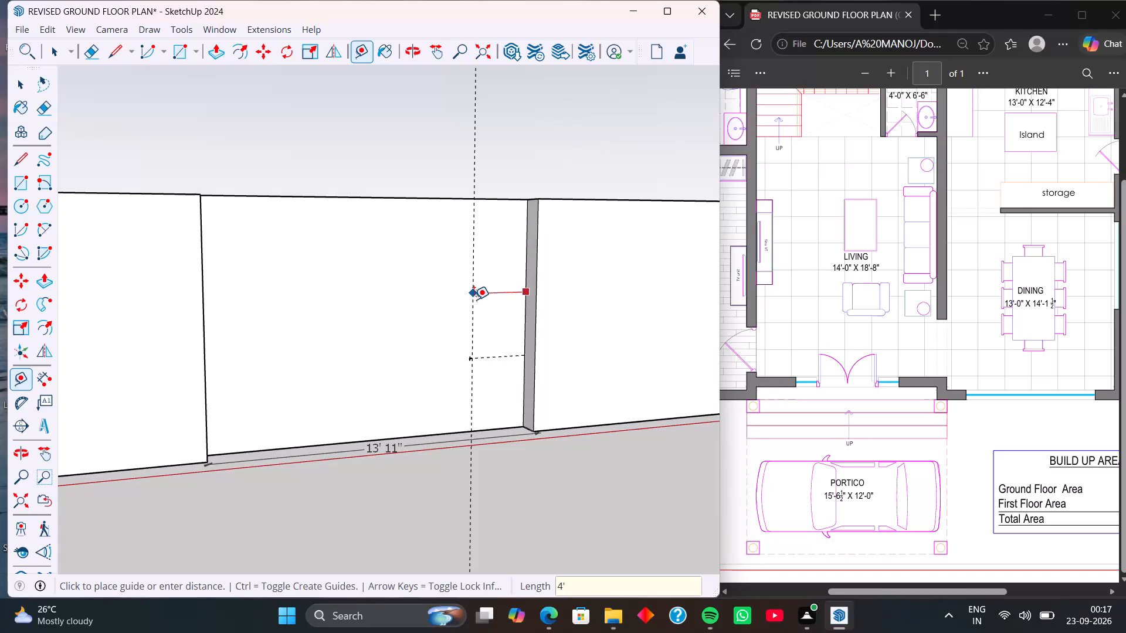
Set the first vertical guide 4' from the wall's dining-side edge and place a second vertical guide 5' beyond it.
key(Return)
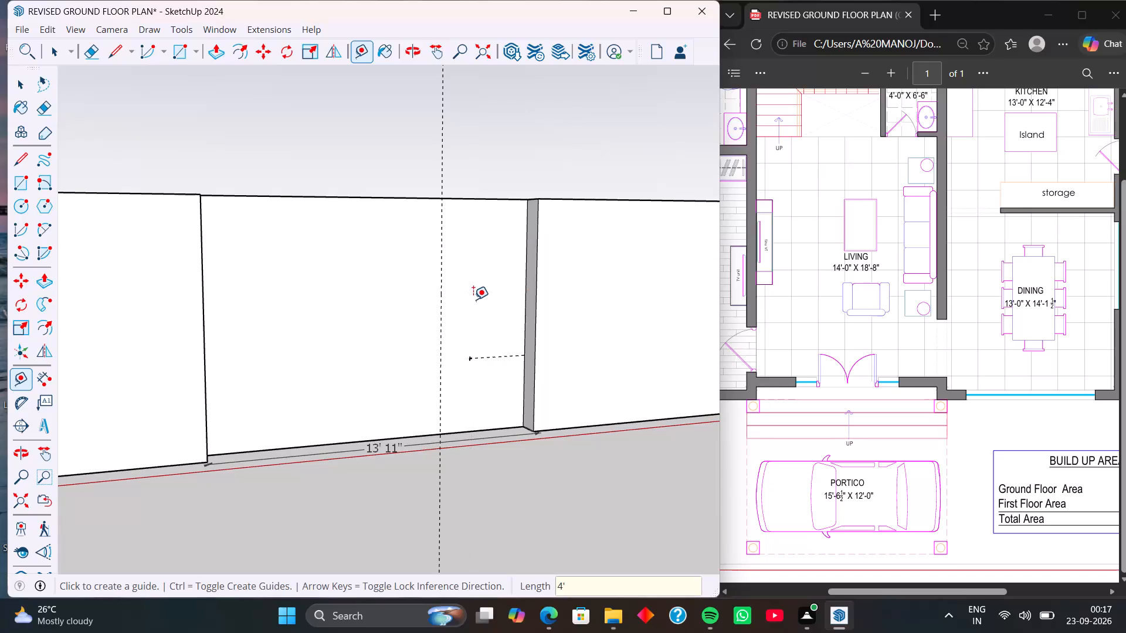
click(443, 287)
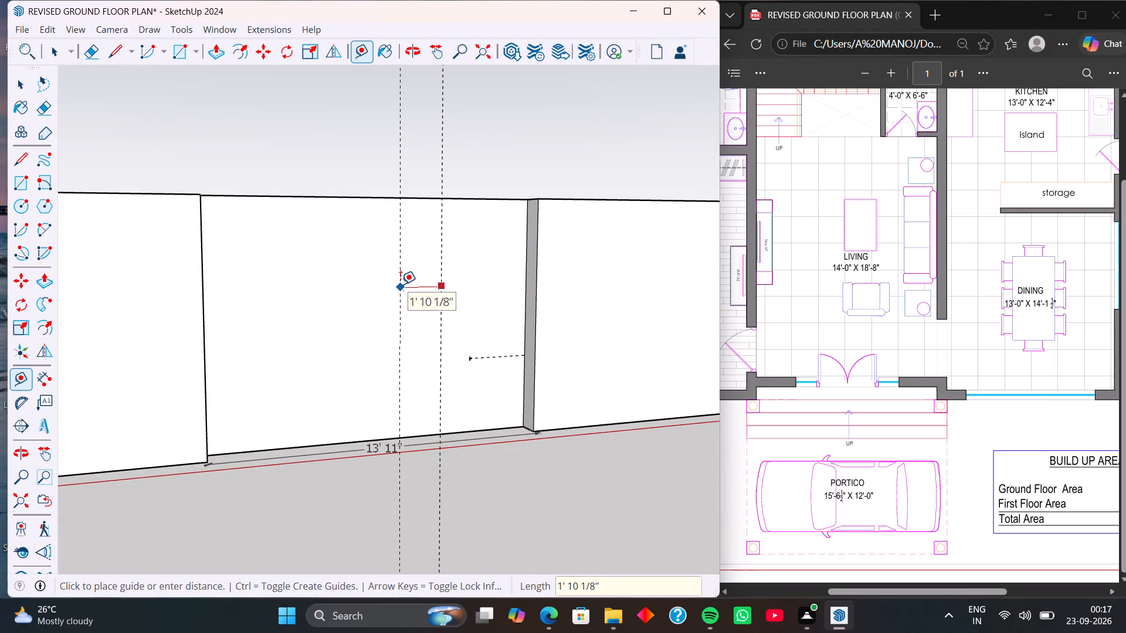
text(5')
key(Return)
Place a horizontal guide 7' above the base of the living room's front wall.
scroll(411, 230, down, 3)
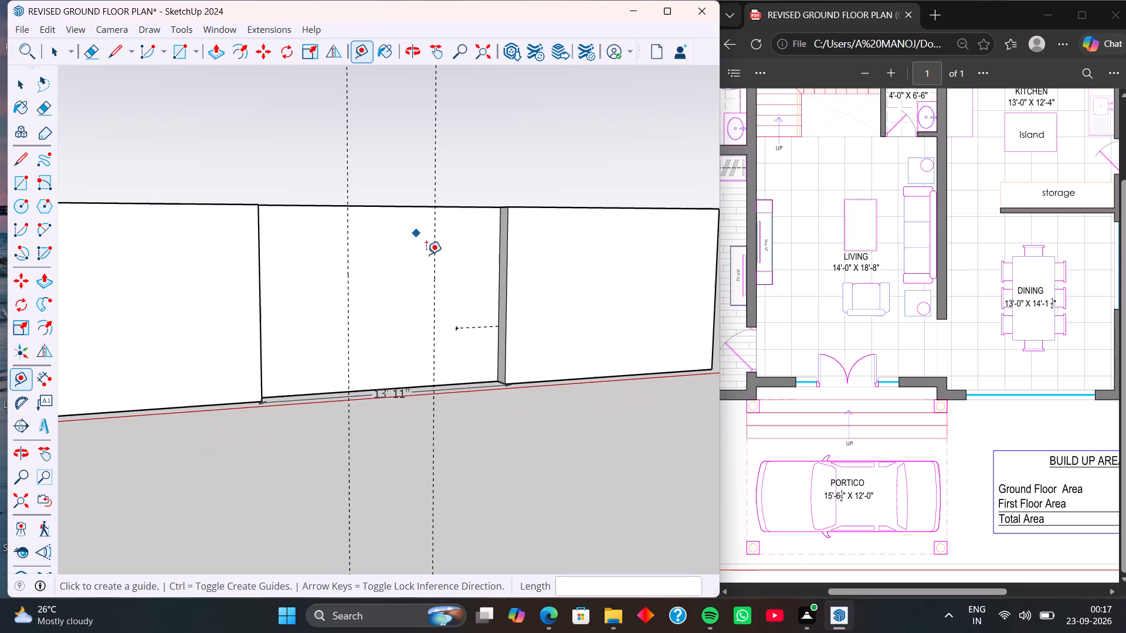
middle_drag(456, 295, 364, 358)
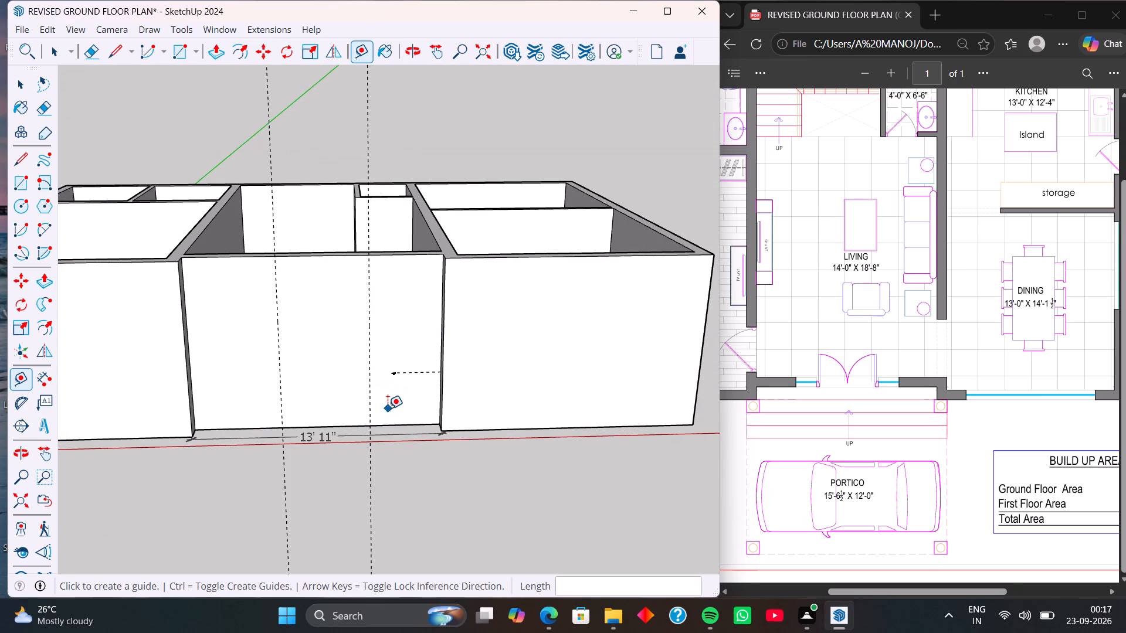
click(356, 424)
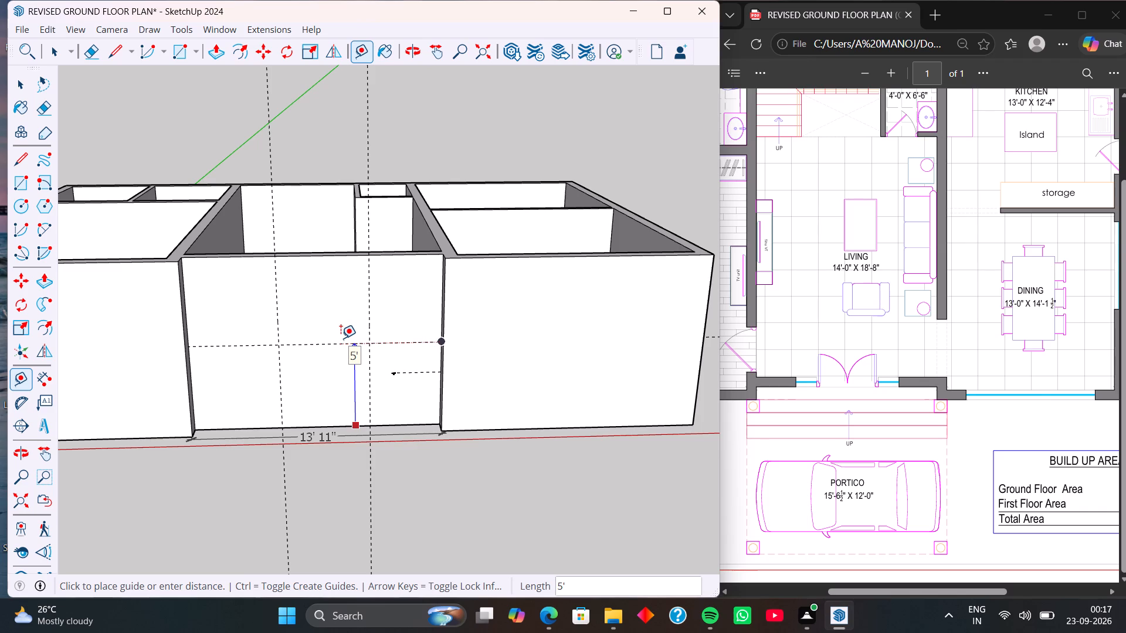
text(7')
key(Return)
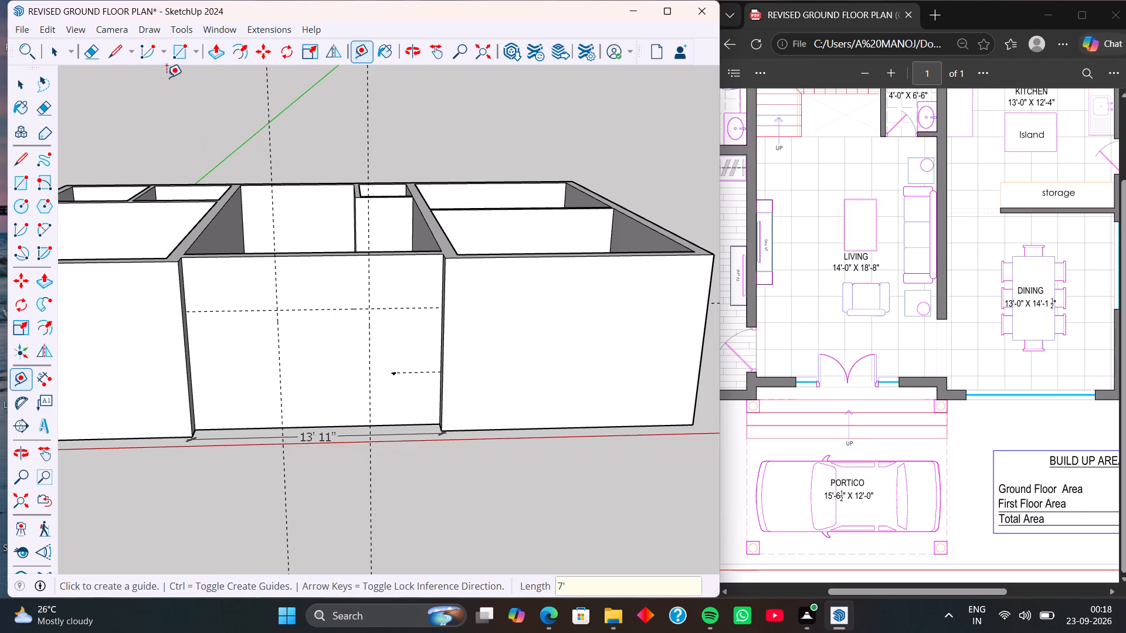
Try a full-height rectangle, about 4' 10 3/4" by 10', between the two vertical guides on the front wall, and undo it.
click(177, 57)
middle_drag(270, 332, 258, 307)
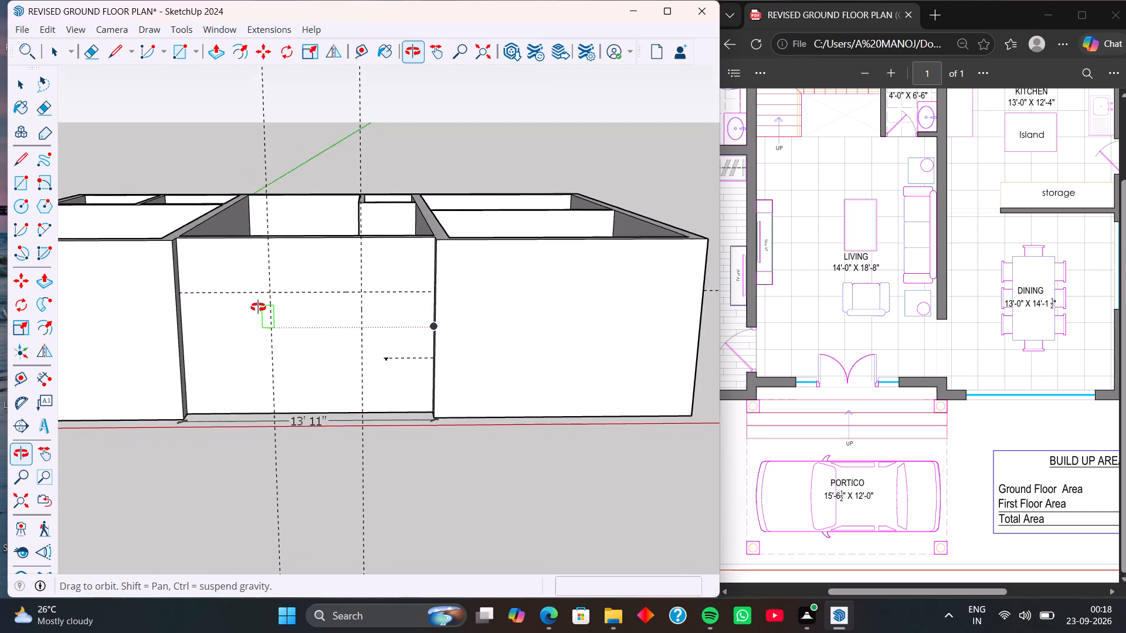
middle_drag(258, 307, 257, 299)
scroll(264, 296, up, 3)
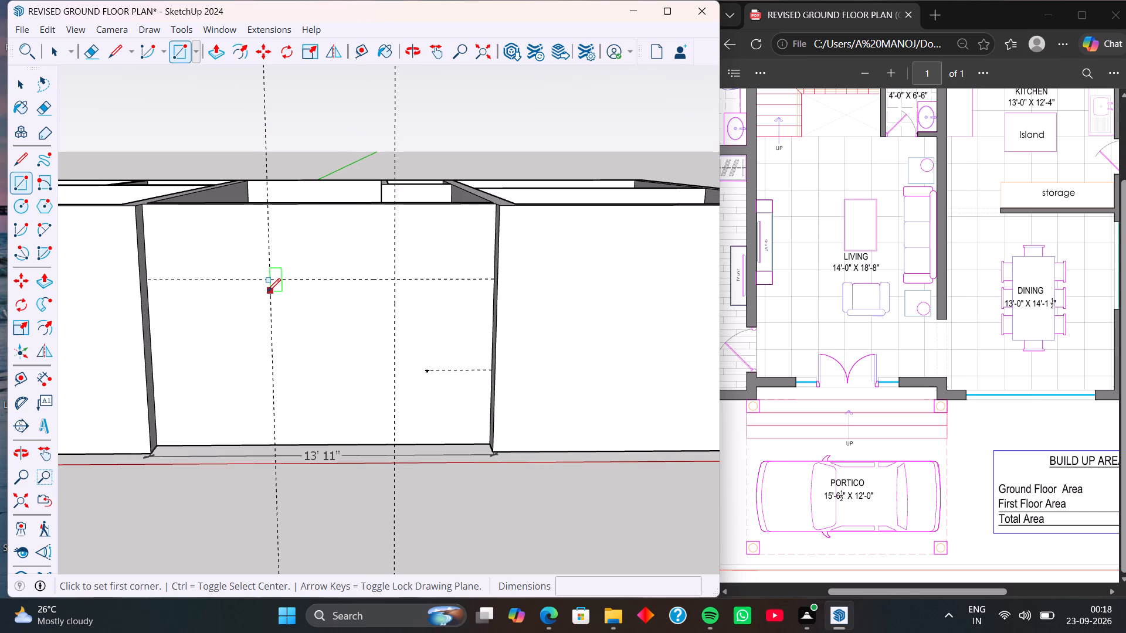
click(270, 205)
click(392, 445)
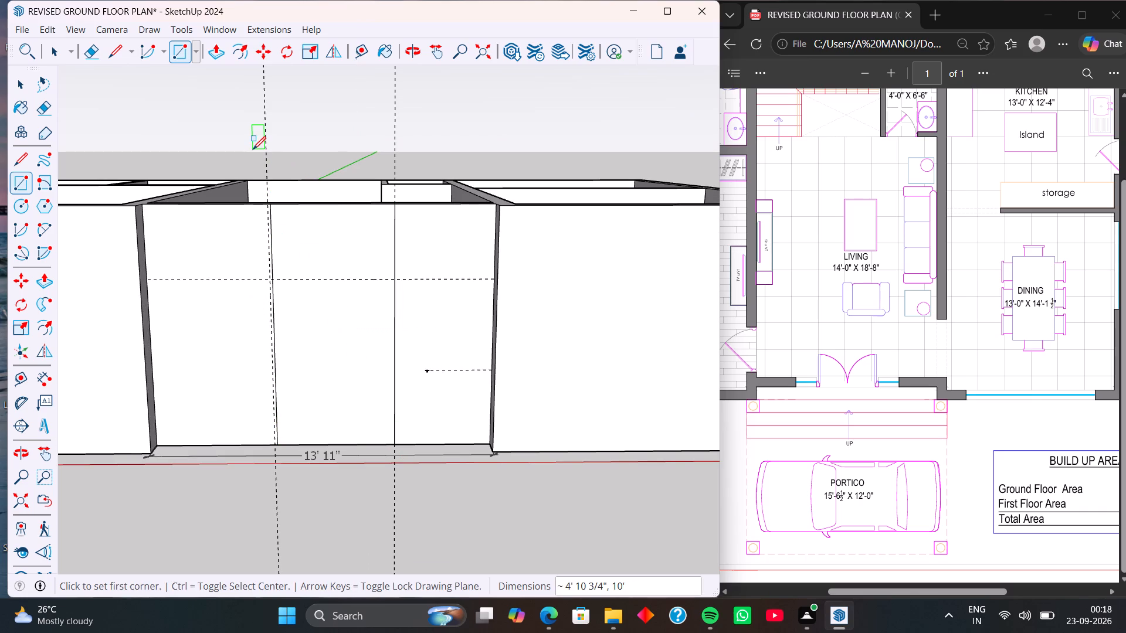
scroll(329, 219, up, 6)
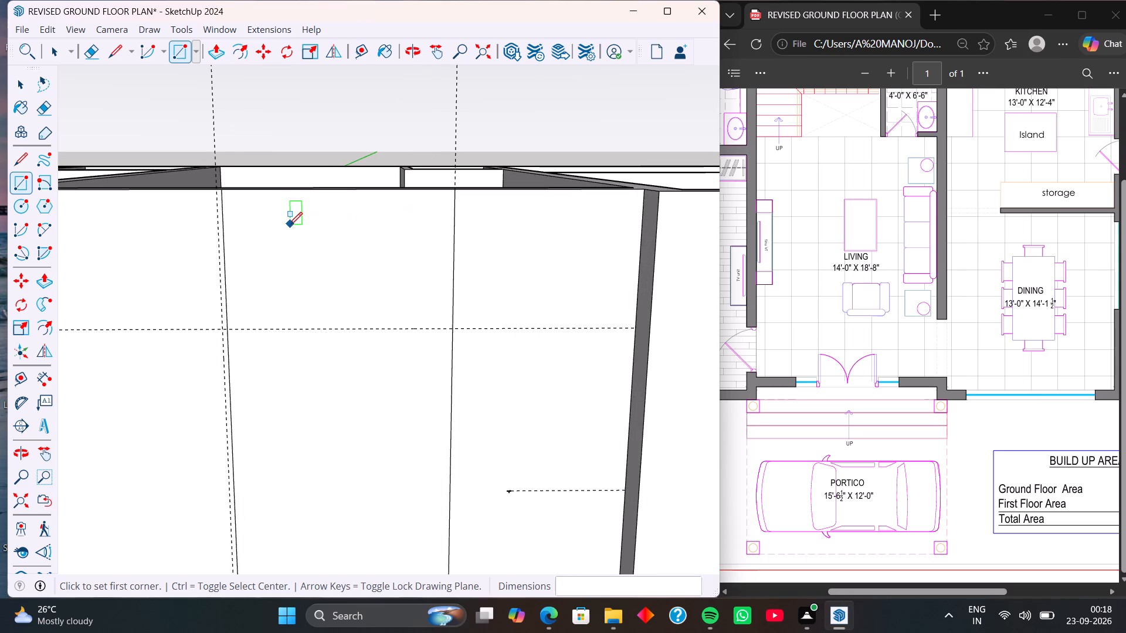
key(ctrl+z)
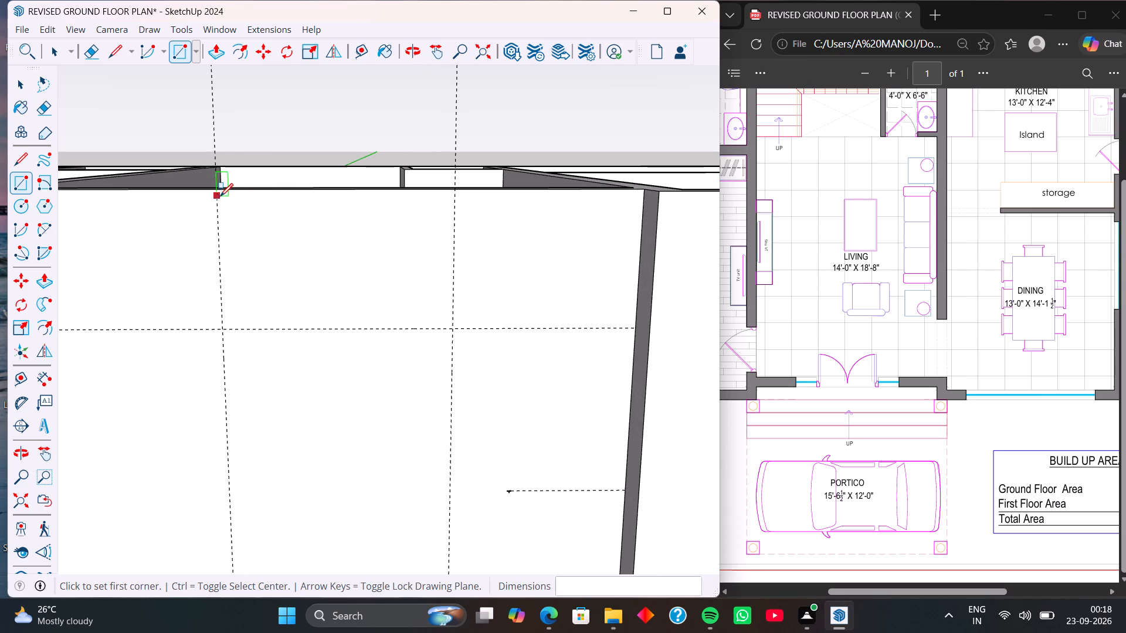
Draw a 5' by 10' rectangle between the two vertical guides, from the front wall's top edge to its base.
click(218, 193)
scroll(328, 327, down, 5)
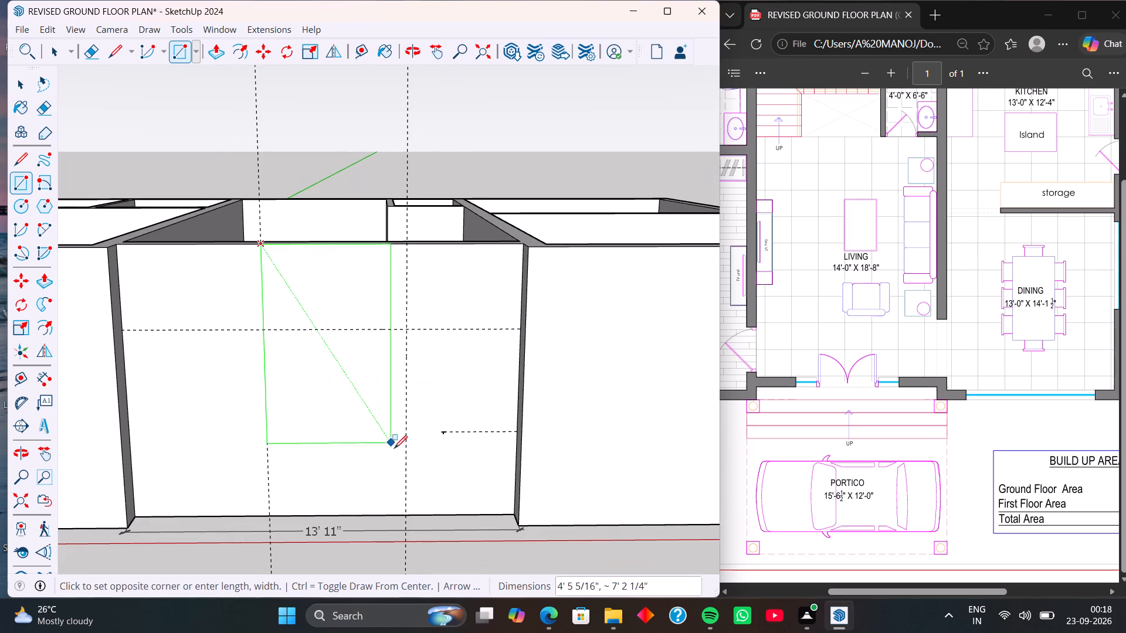
click(407, 515)
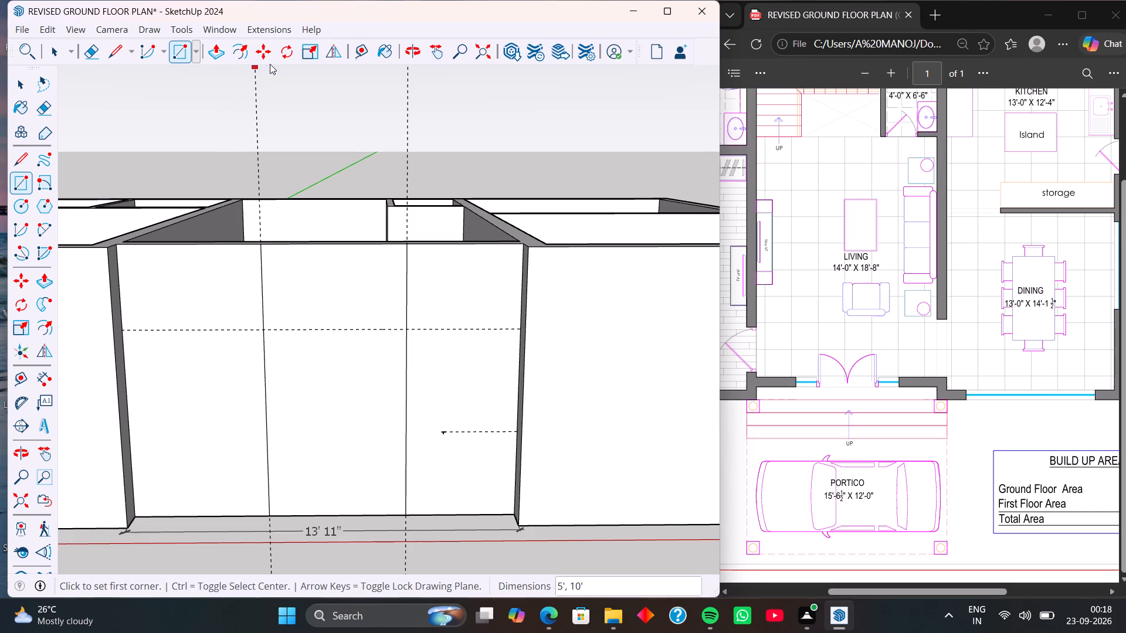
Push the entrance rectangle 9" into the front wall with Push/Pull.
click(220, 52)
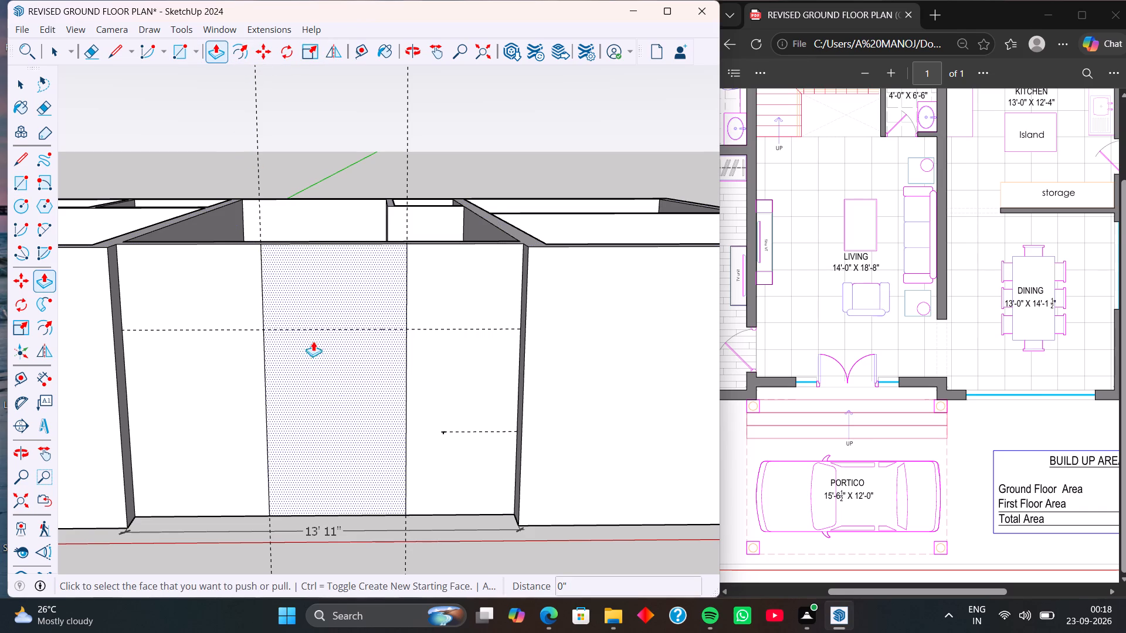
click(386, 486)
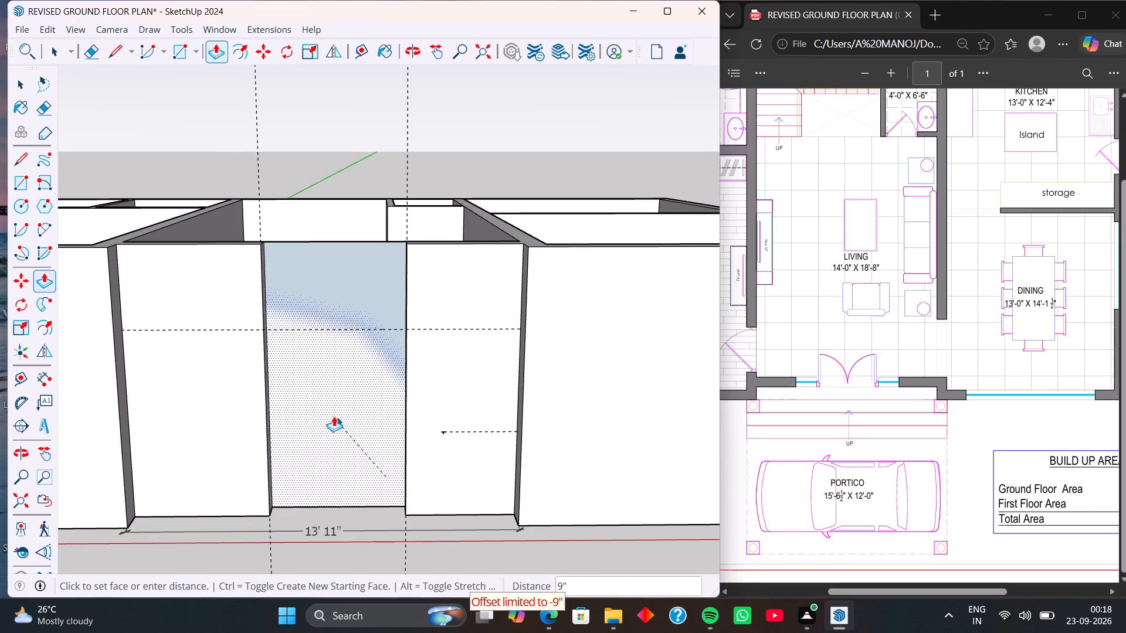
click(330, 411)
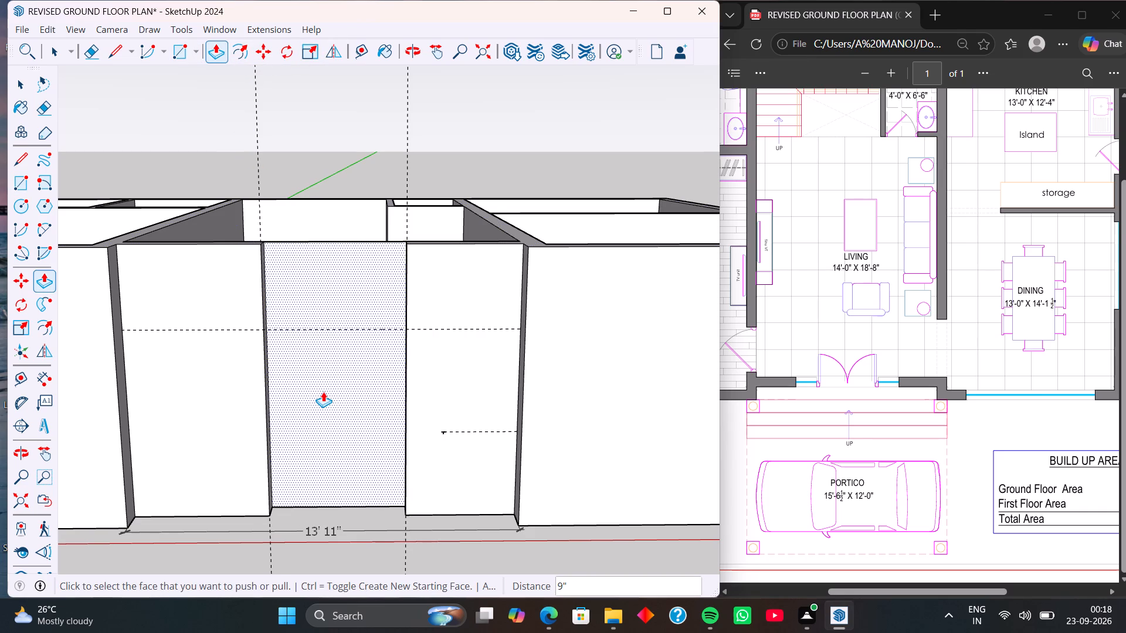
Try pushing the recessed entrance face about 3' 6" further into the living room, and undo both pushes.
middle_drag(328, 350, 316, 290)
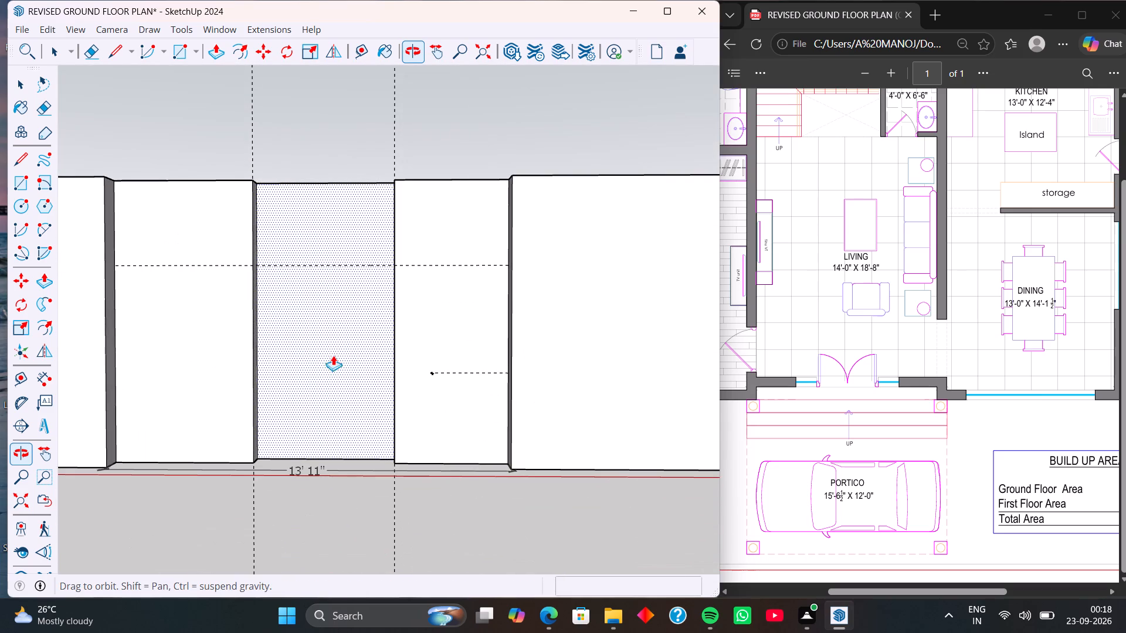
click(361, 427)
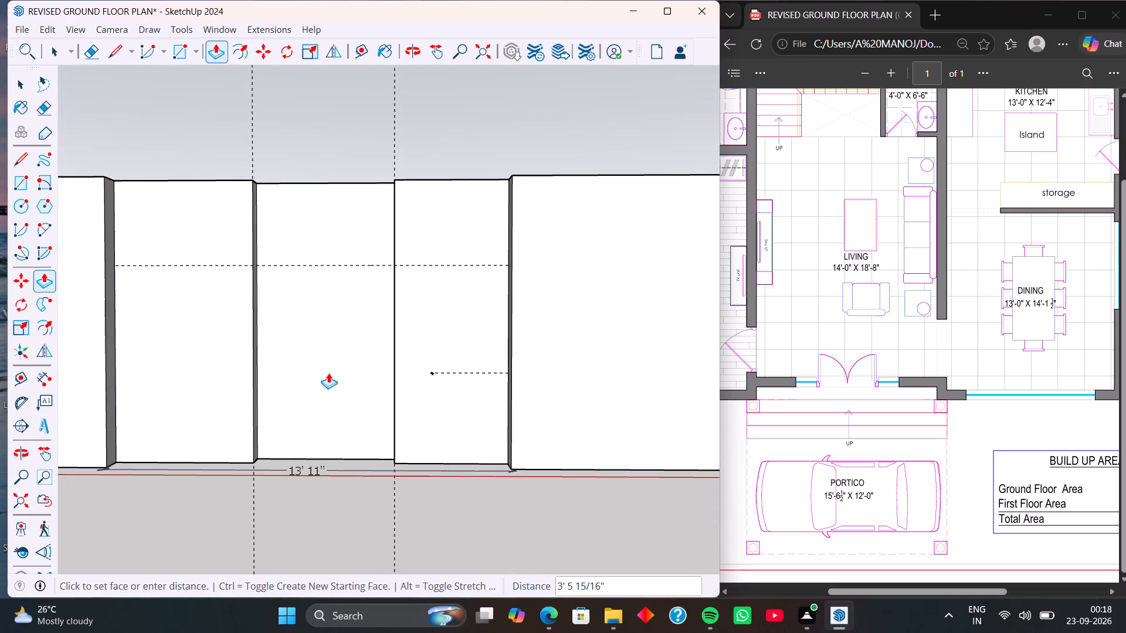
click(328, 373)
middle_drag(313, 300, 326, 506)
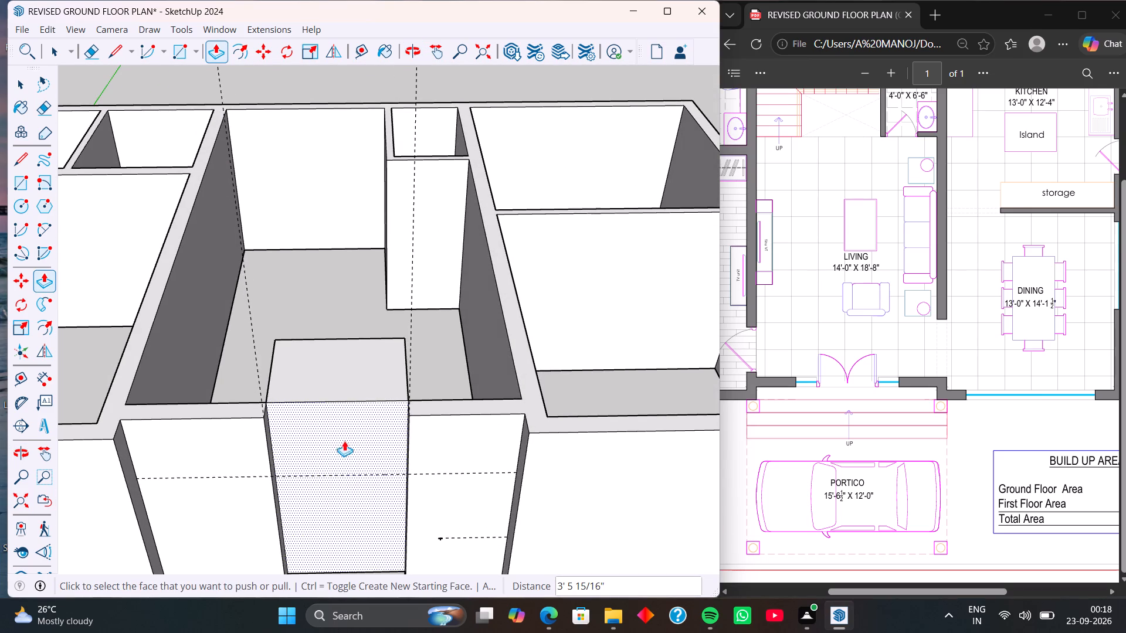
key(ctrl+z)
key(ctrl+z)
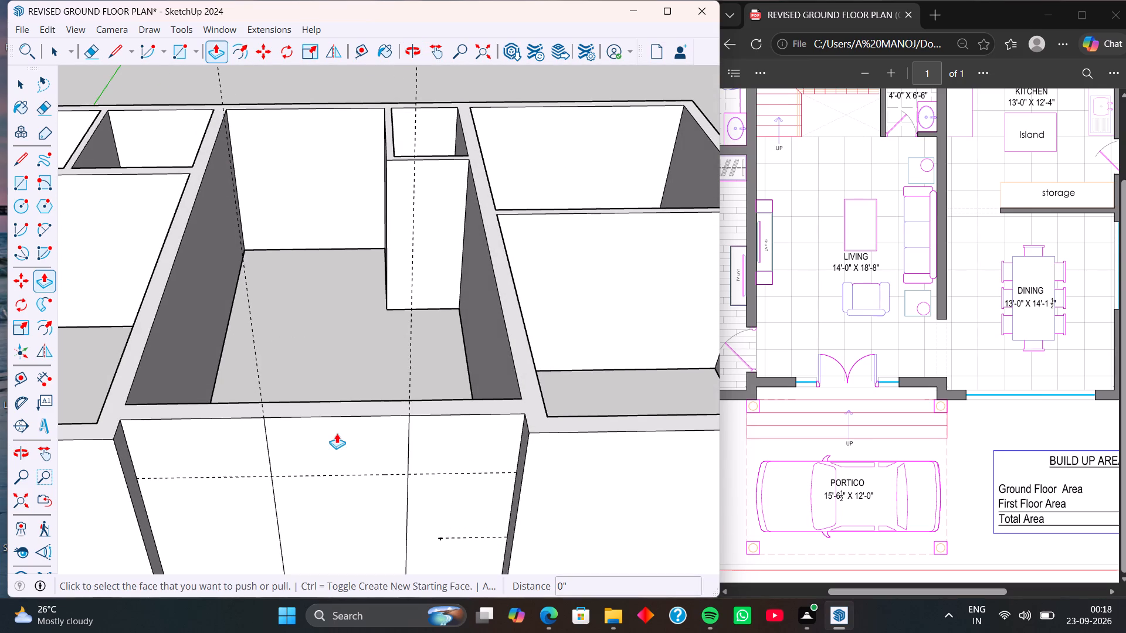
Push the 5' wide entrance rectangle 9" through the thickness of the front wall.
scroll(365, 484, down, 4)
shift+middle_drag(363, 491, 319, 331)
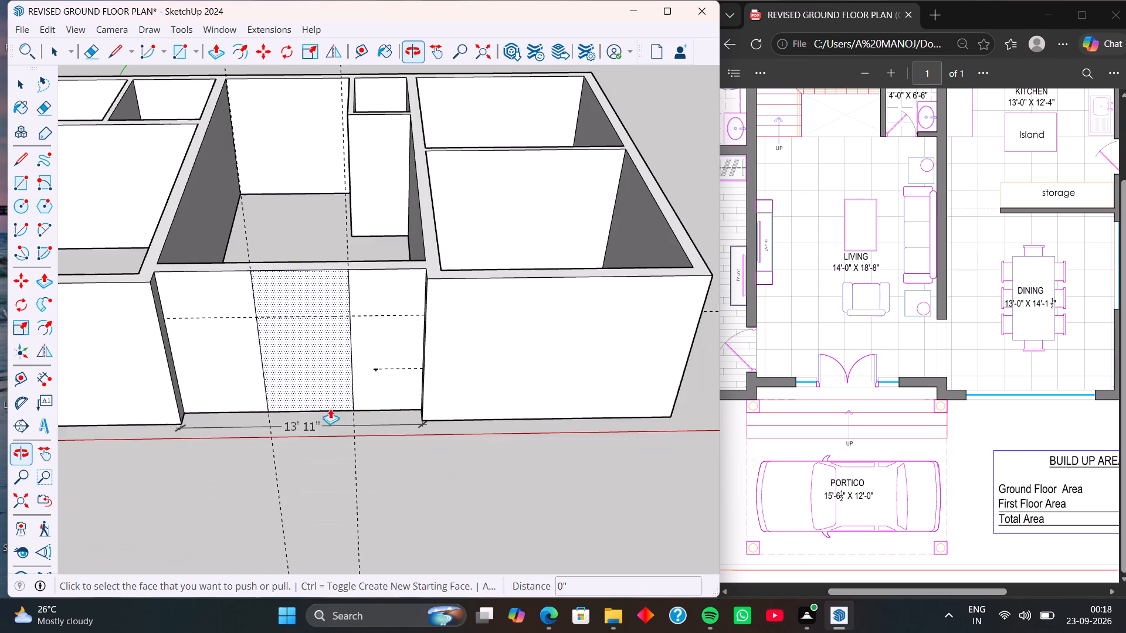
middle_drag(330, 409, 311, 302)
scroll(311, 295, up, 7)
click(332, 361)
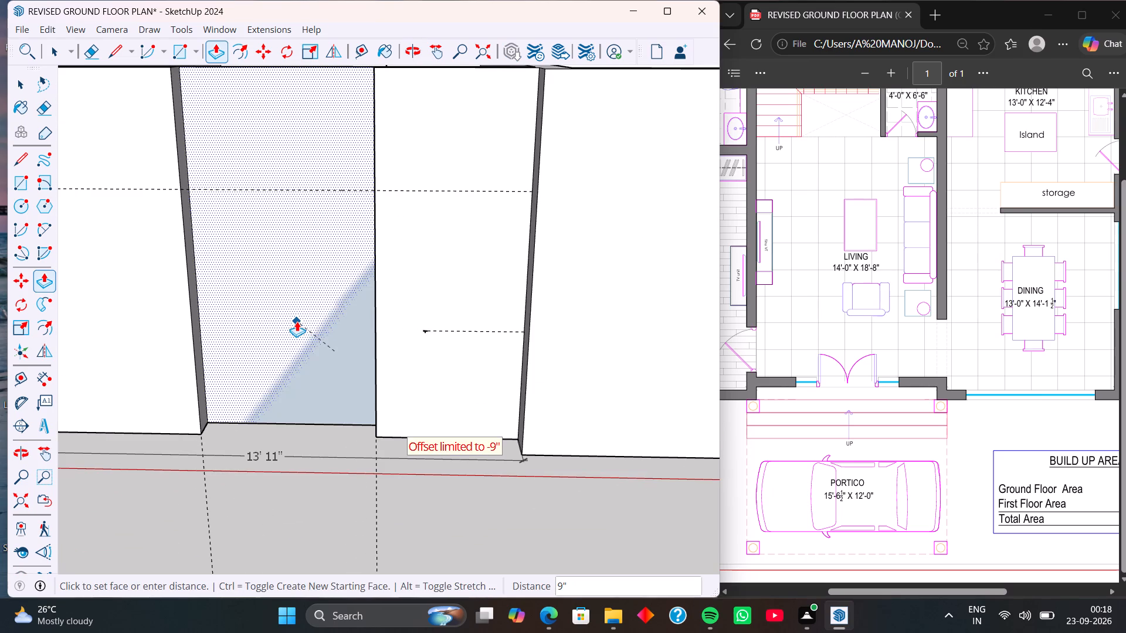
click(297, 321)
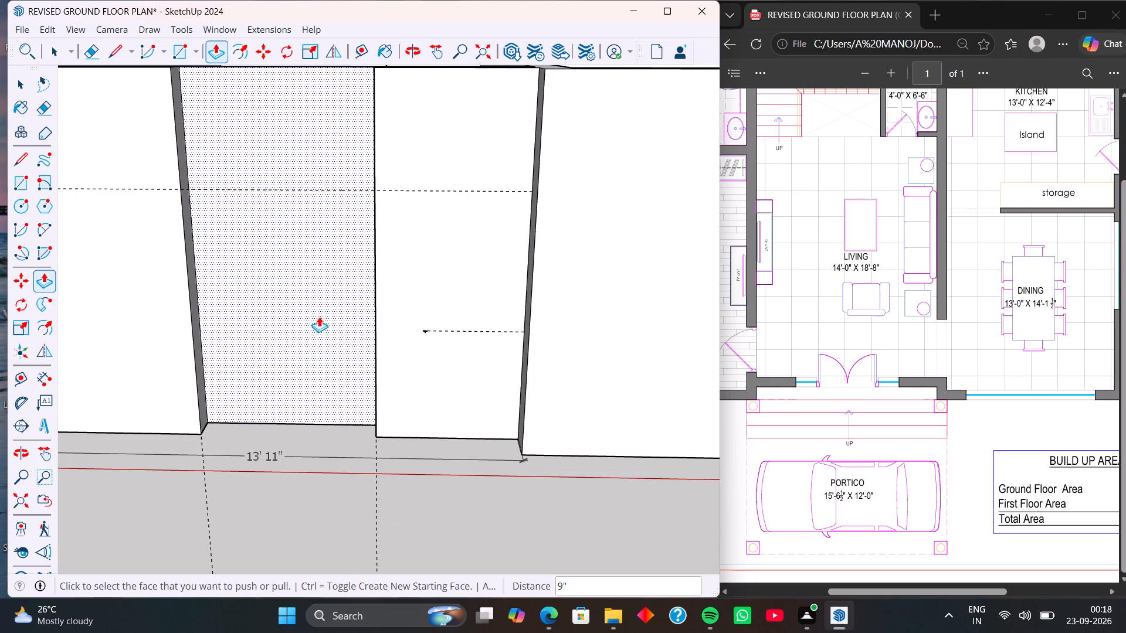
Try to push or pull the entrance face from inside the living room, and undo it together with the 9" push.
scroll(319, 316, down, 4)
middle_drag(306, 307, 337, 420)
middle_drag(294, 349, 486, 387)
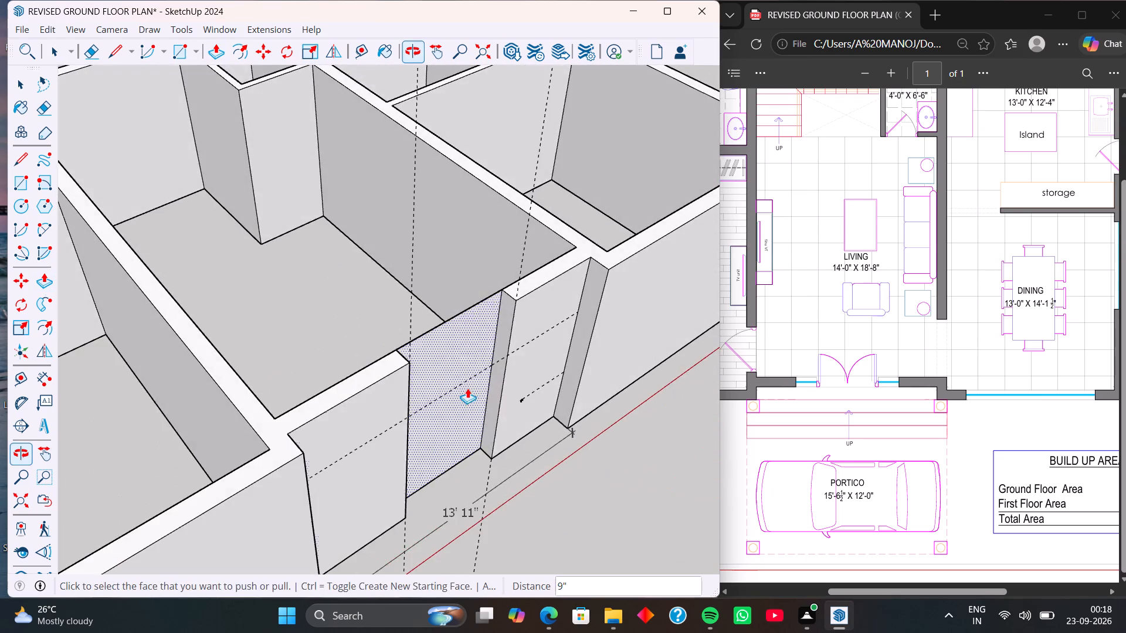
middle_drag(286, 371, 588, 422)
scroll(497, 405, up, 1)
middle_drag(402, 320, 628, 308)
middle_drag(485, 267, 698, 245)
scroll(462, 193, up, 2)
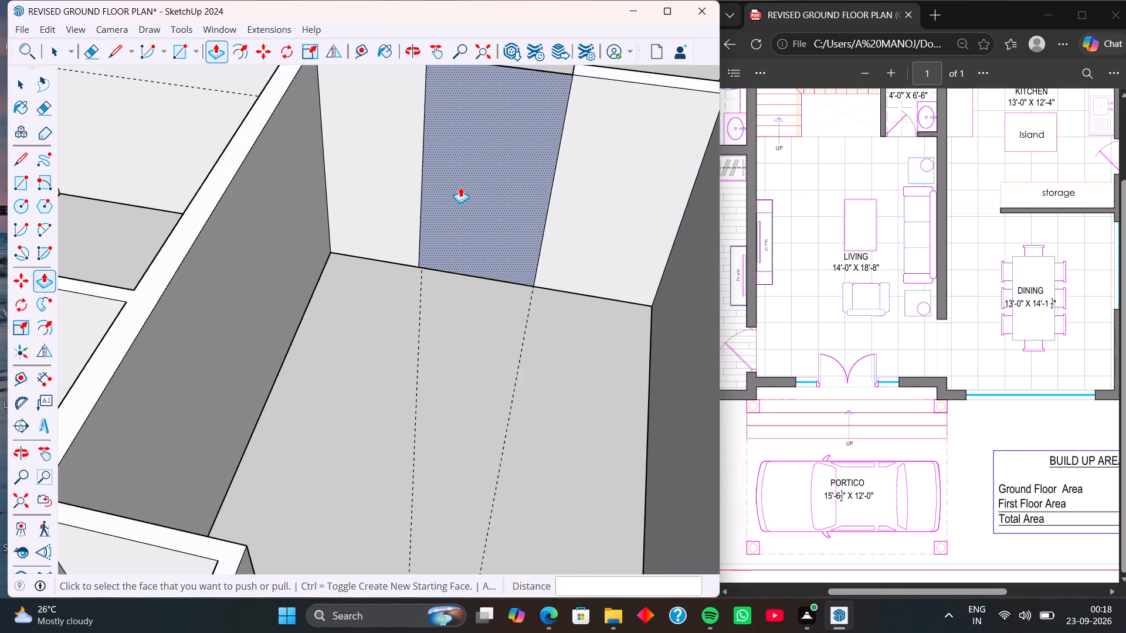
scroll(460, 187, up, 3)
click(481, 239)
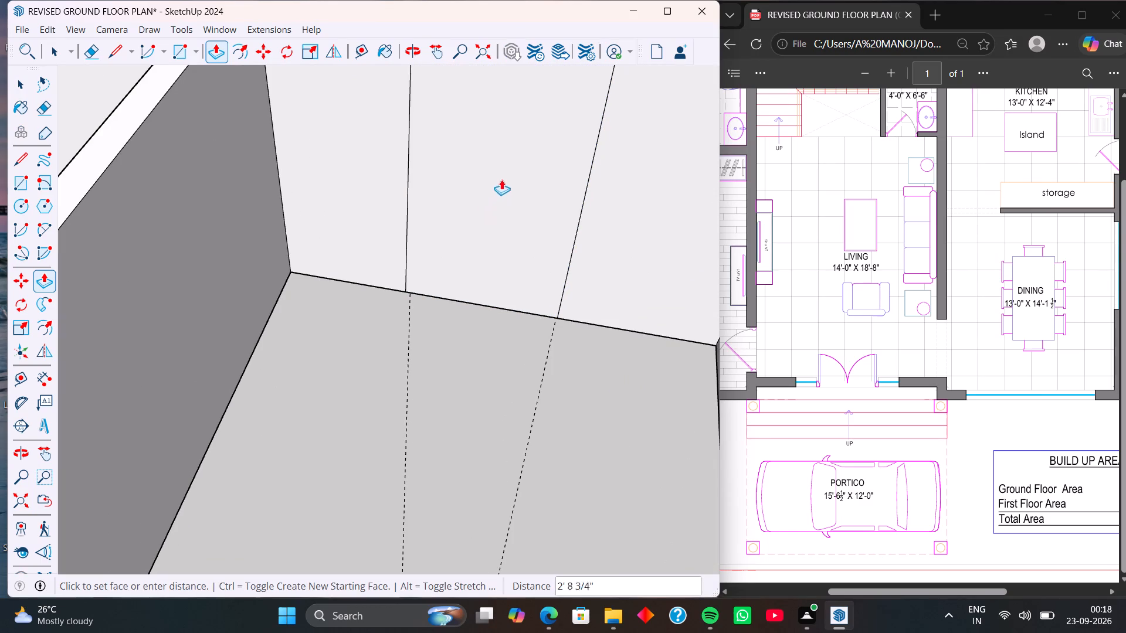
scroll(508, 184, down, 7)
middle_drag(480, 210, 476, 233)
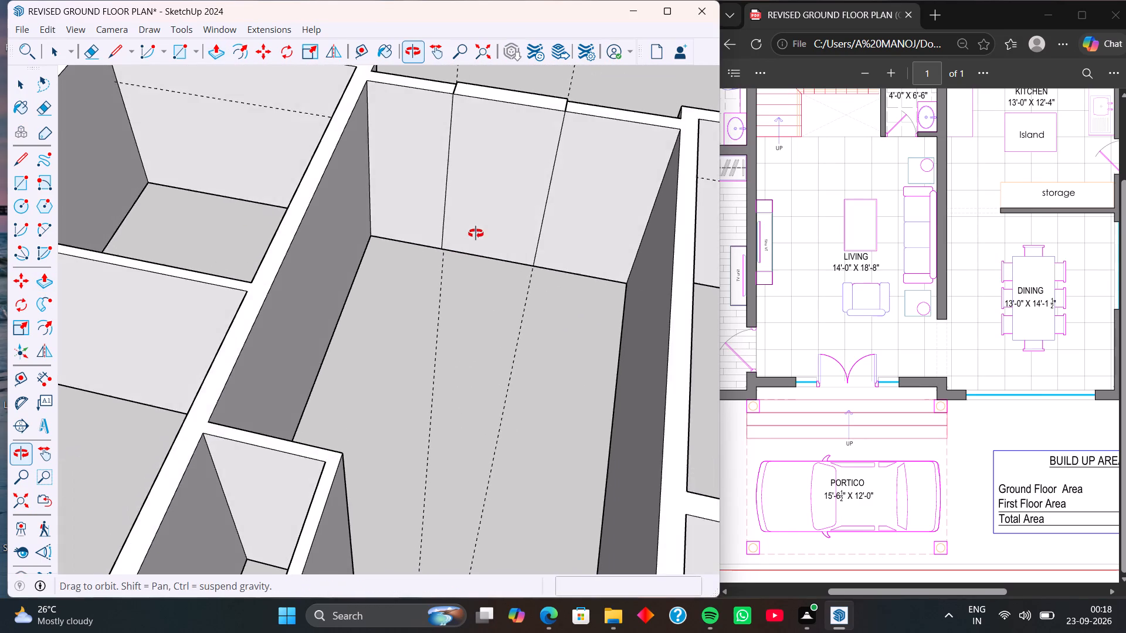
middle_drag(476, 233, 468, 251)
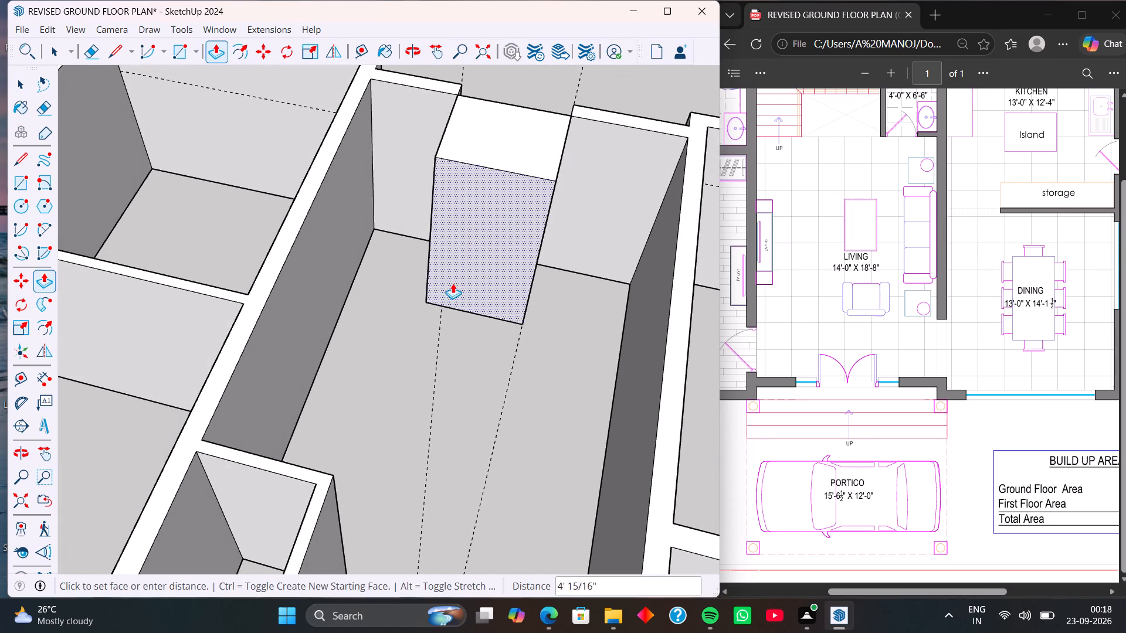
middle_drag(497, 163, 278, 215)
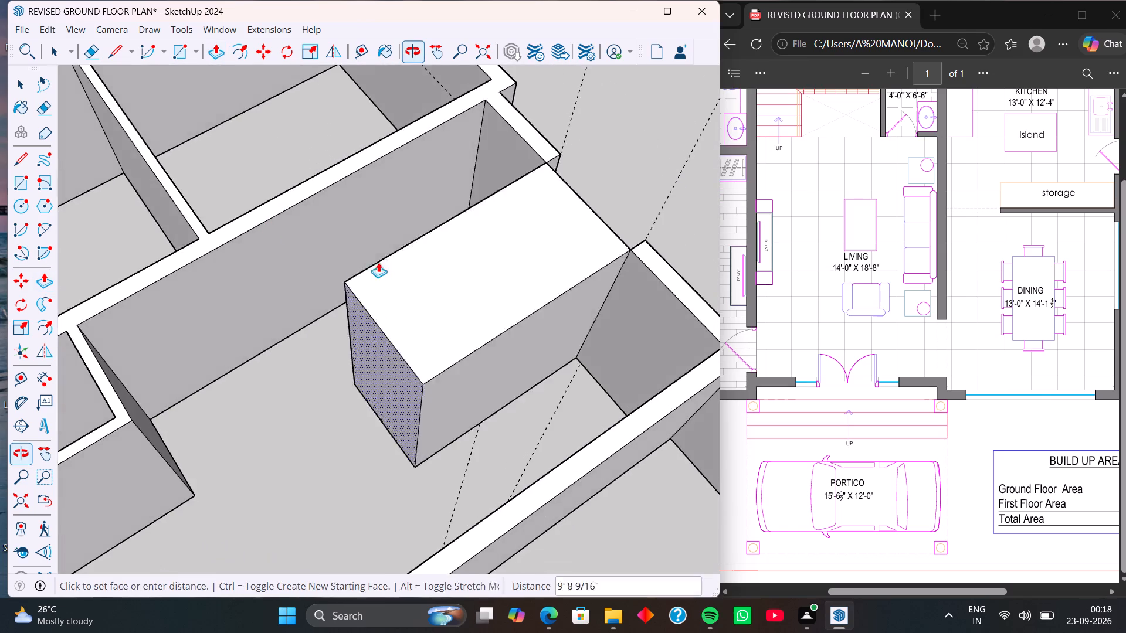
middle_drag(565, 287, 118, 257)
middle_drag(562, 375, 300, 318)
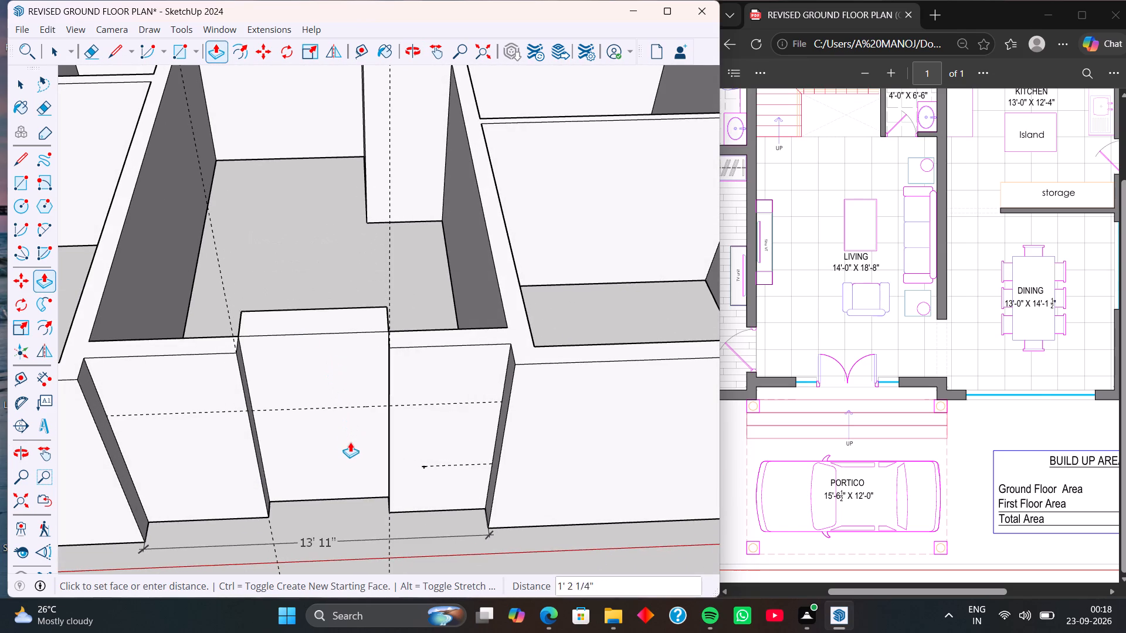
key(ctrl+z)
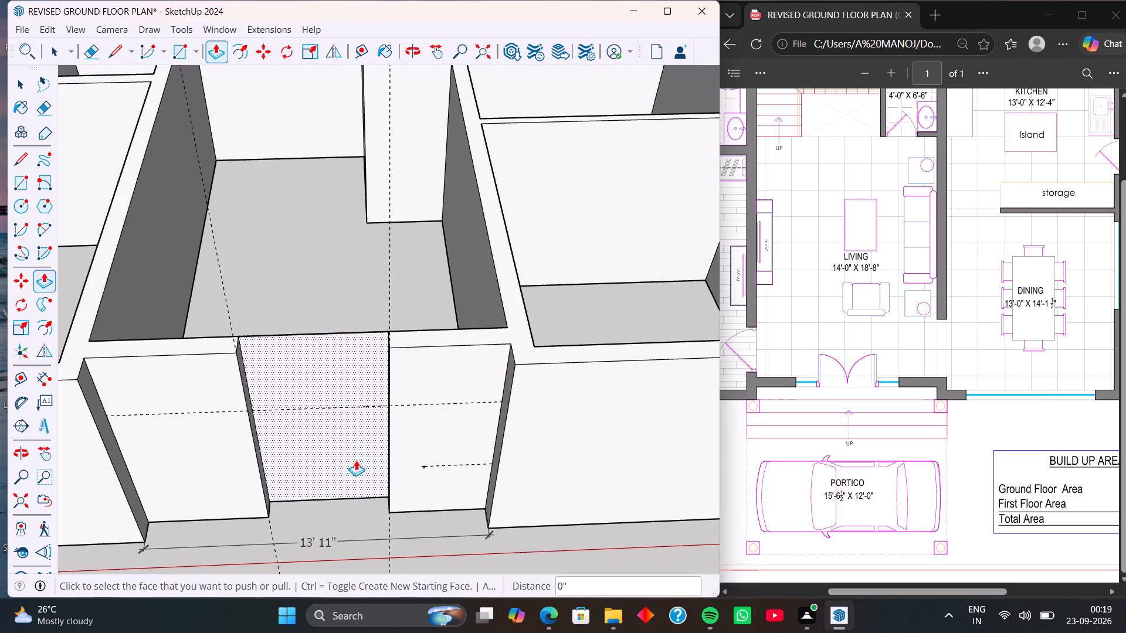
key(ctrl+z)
Push the entrance rectangle 9" inward from the outer side of the living room's front wall.
click(359, 482)
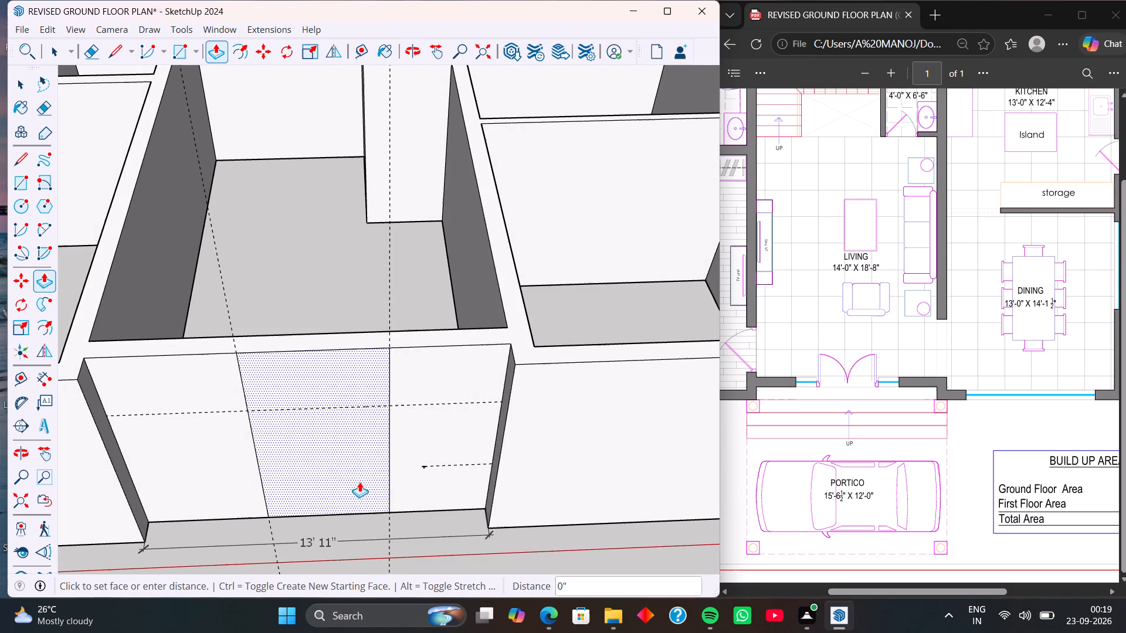
click(284, 414)
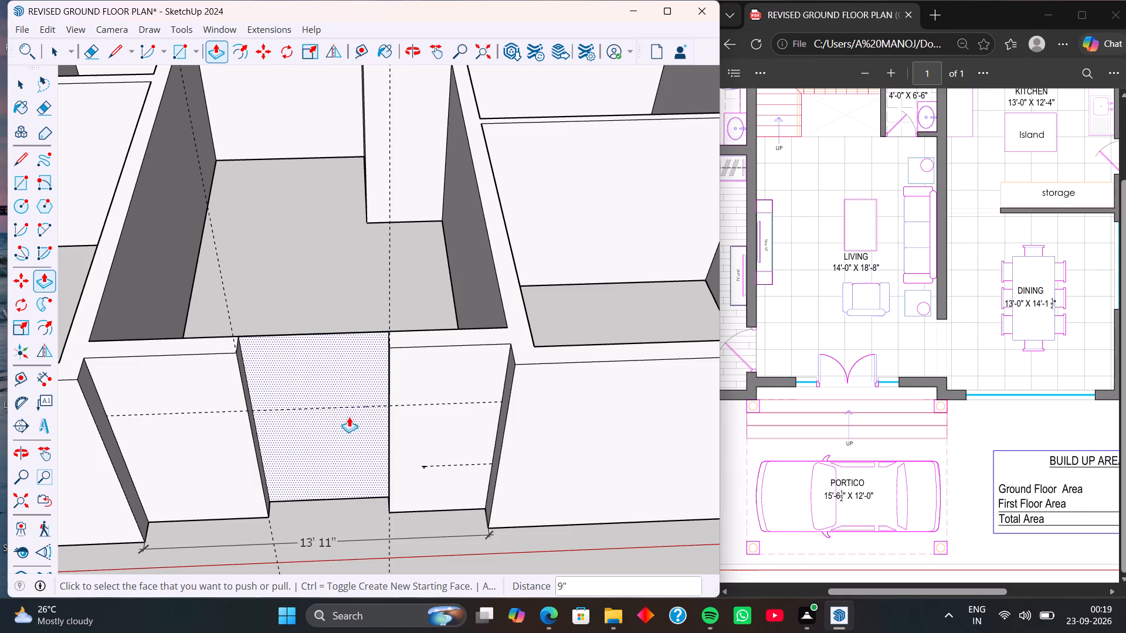
Delete the 13' 11" dimension along the base of the living room's front wall.
middle_drag(355, 436, 396, 322)
middle_drag(408, 418, 315, 385)
scroll(309, 377, up, 1)
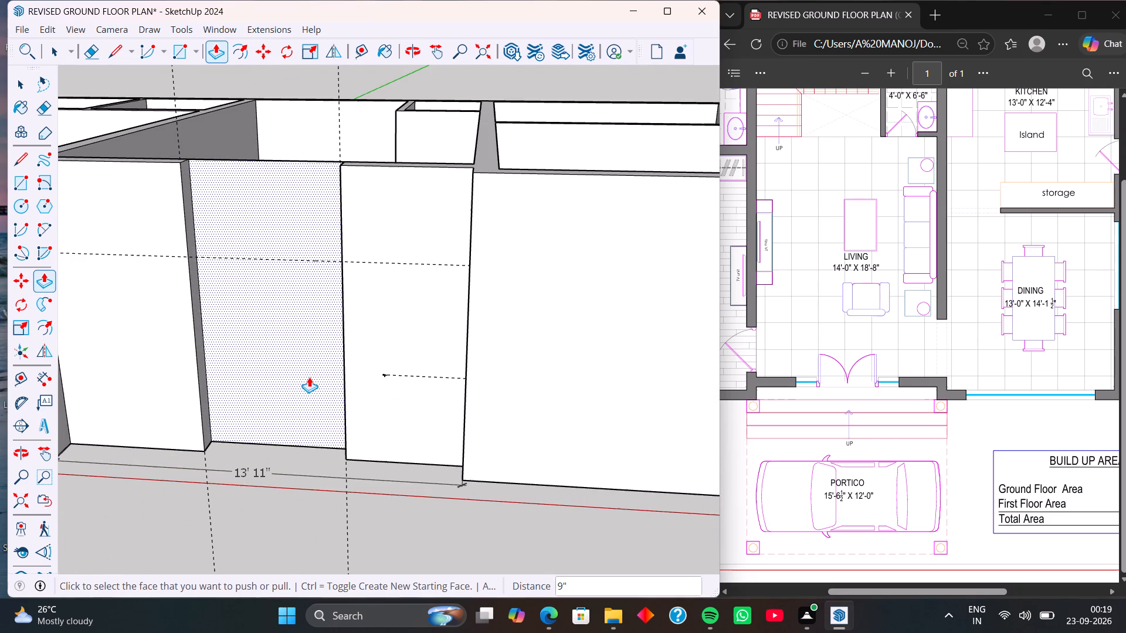
click(264, 469)
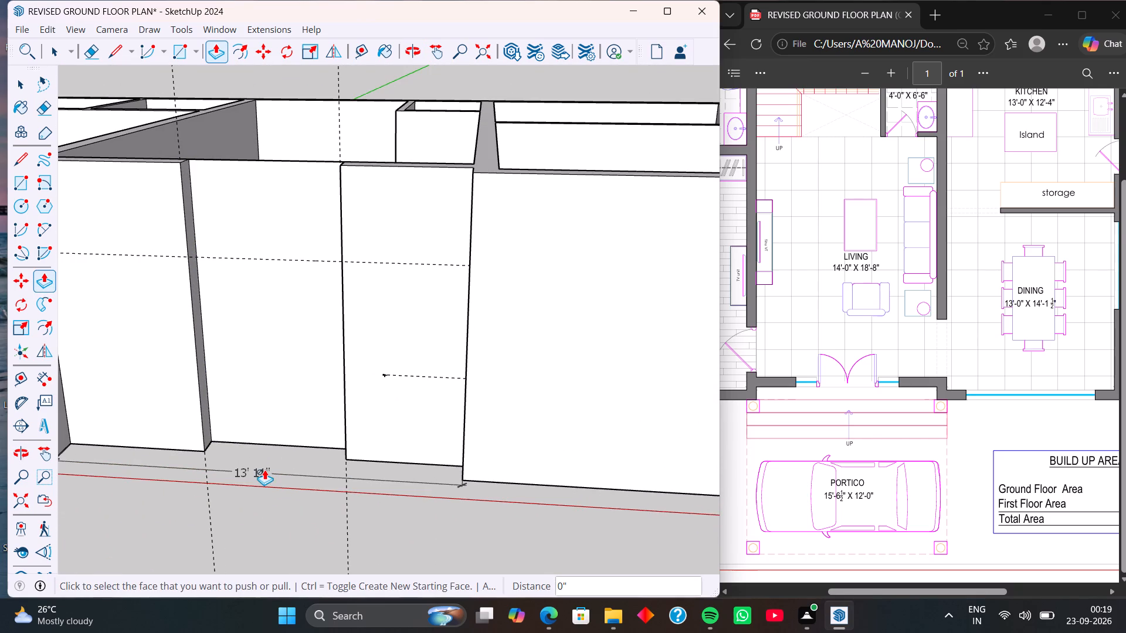
click(327, 511)
key(space)
click(269, 476)
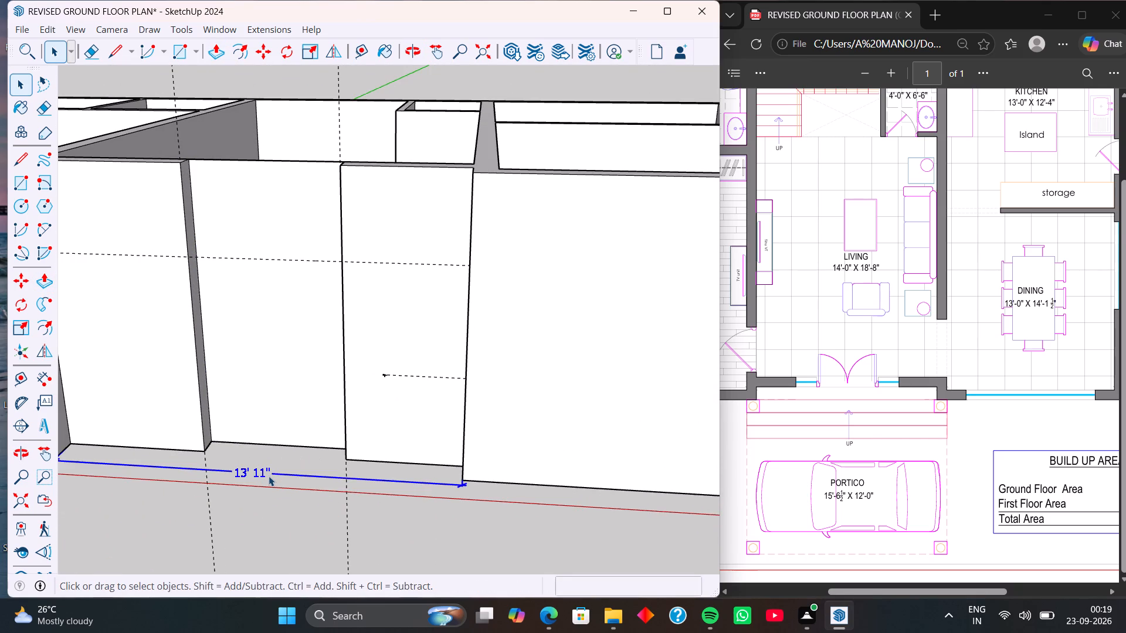
key(Delete)
Delete the remaining face in the living room's front entrance opening, along with its leftover top and bottom edges.
click(282, 254)
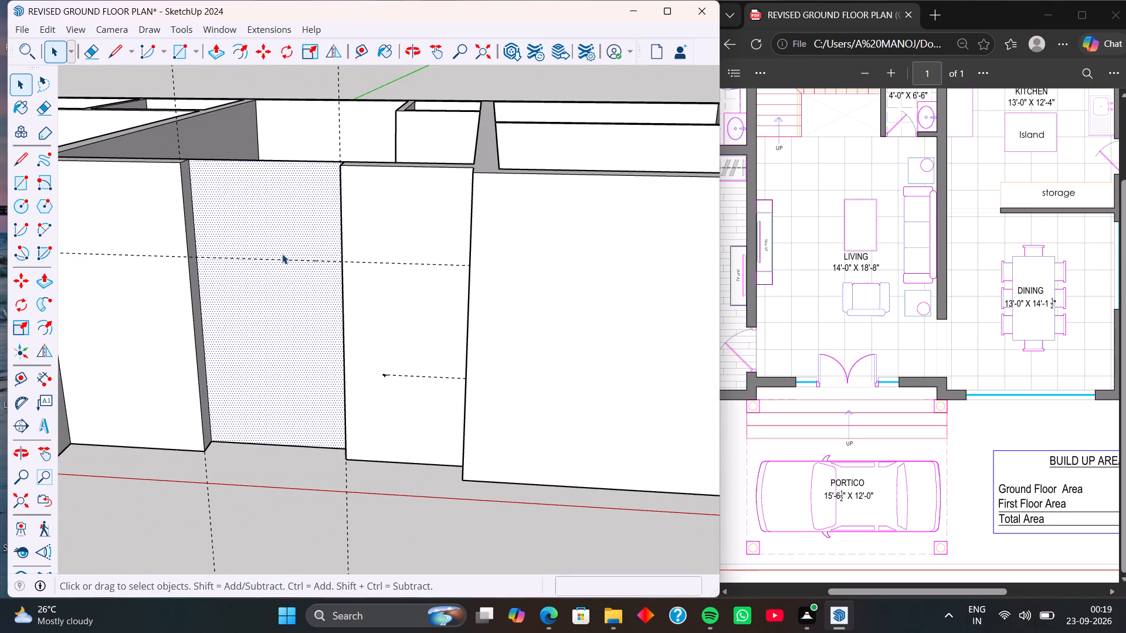
key(Delete)
middle_drag(291, 297, 427, 441)
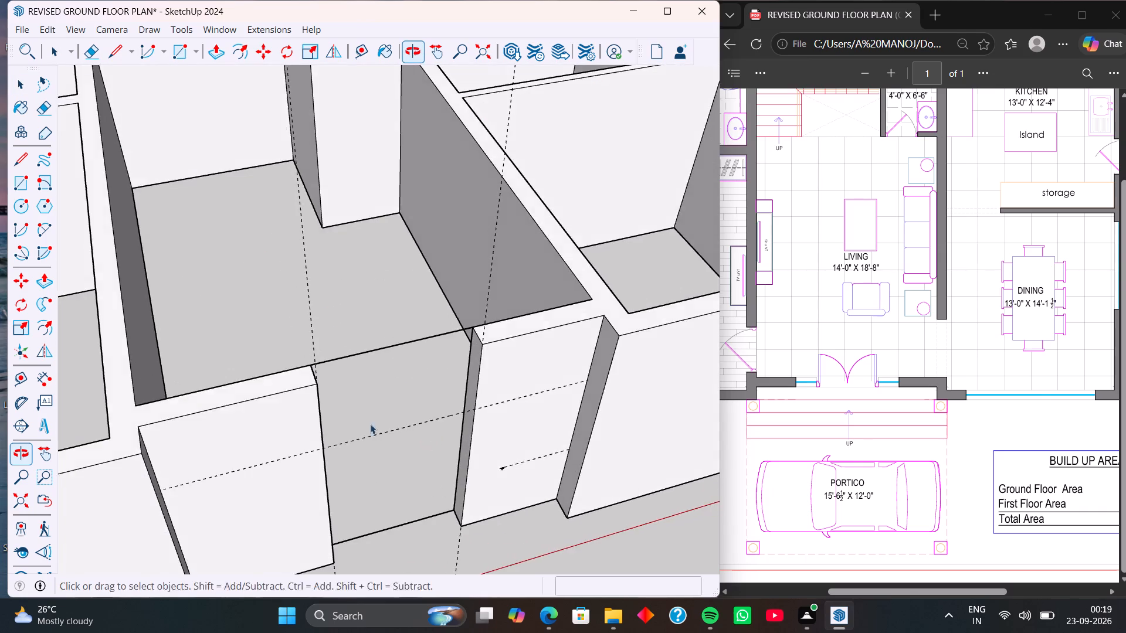
middle_drag(365, 420, 633, 488)
middle_drag(448, 456, 756, 332)
middle_drag(704, 348, 320, 426)
middle_drag(551, 458, 442, 439)
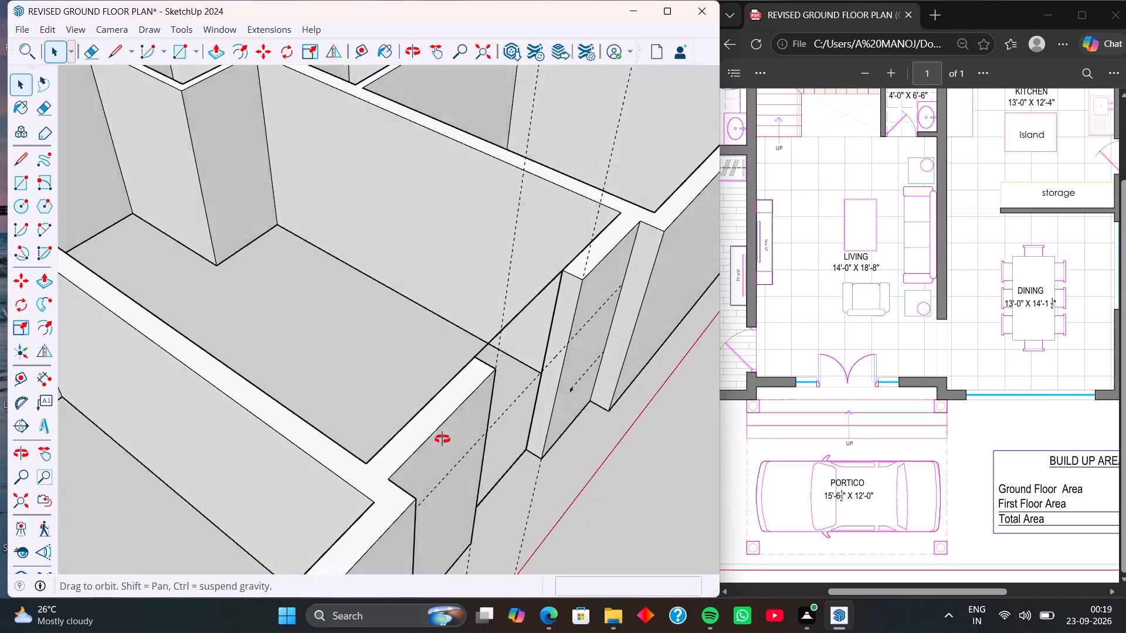
middle_drag(442, 439, 281, 368)
scroll(331, 249, up, 2)
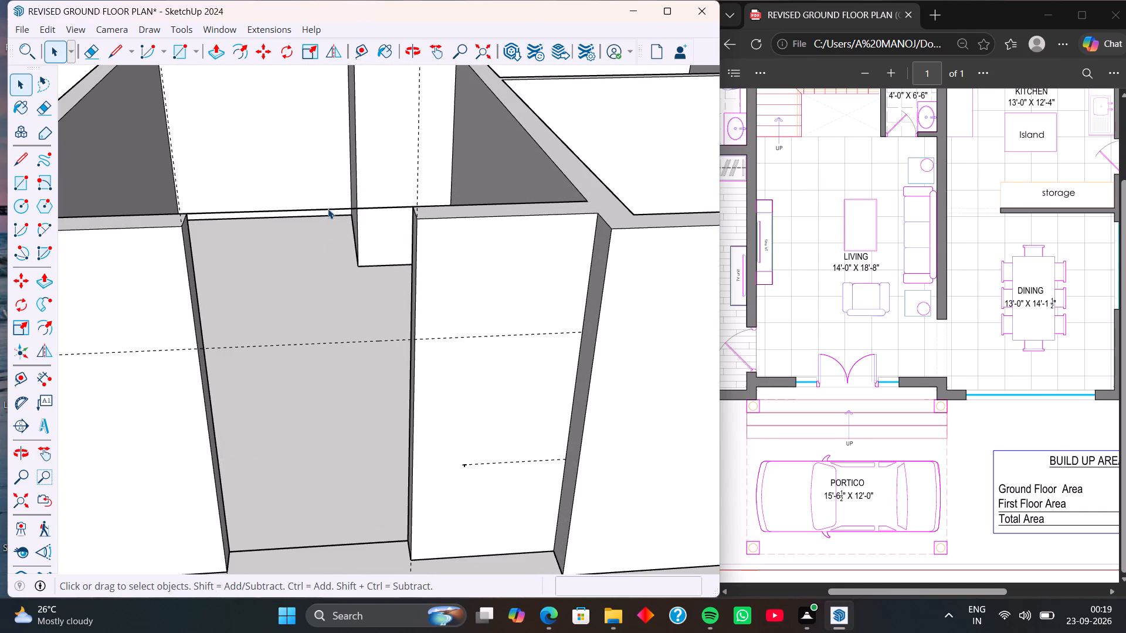
click(328, 209)
key(Delete)
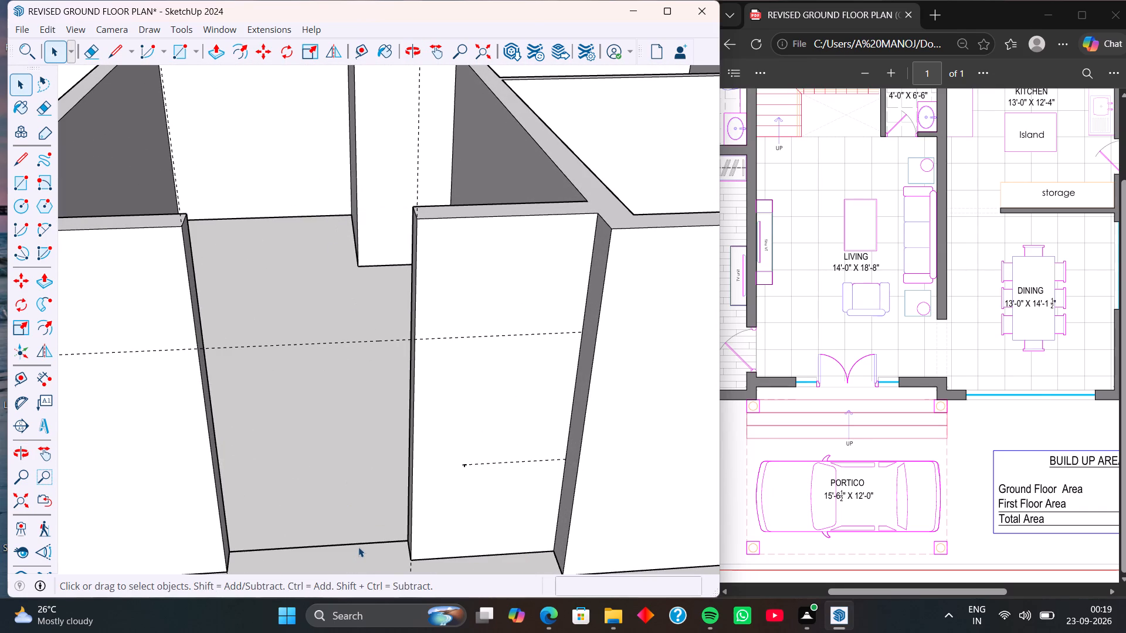
click(361, 542)
key(Delete)
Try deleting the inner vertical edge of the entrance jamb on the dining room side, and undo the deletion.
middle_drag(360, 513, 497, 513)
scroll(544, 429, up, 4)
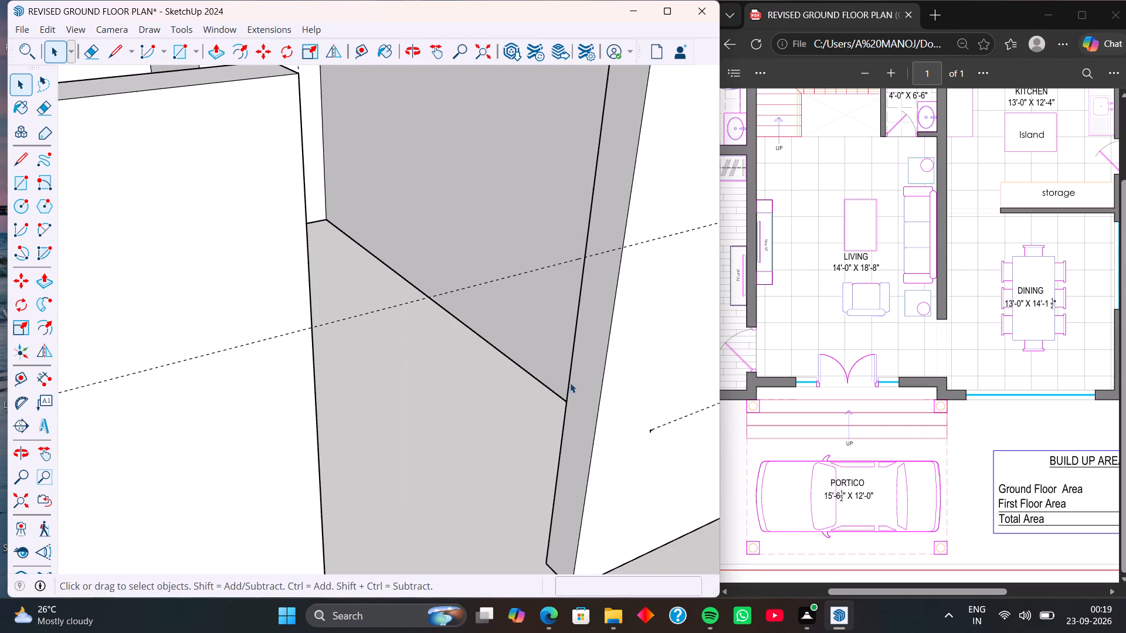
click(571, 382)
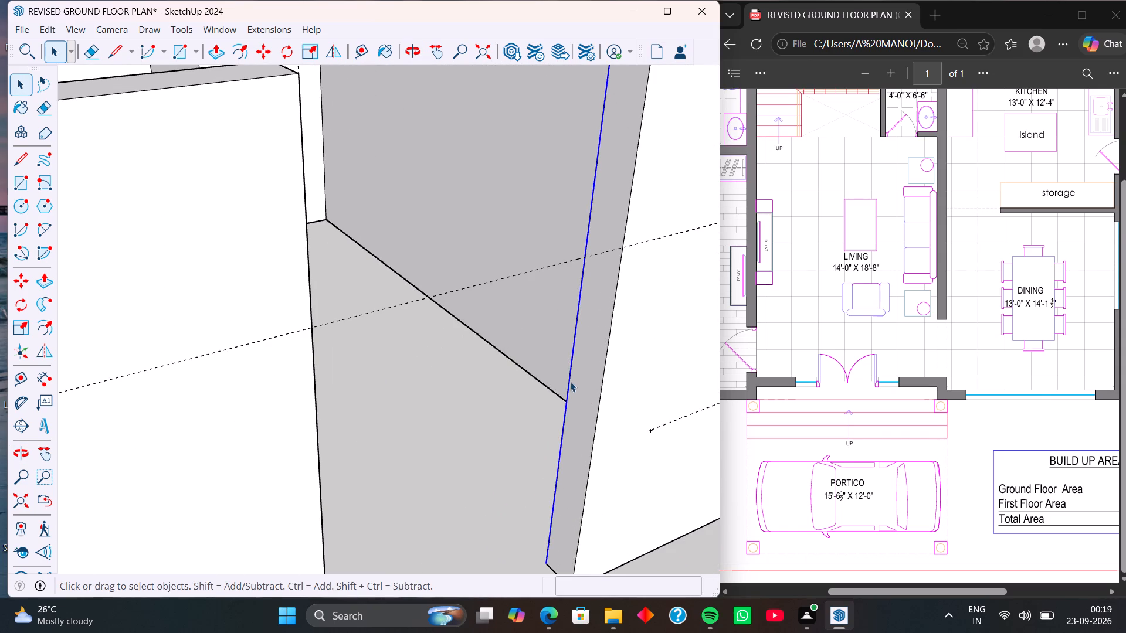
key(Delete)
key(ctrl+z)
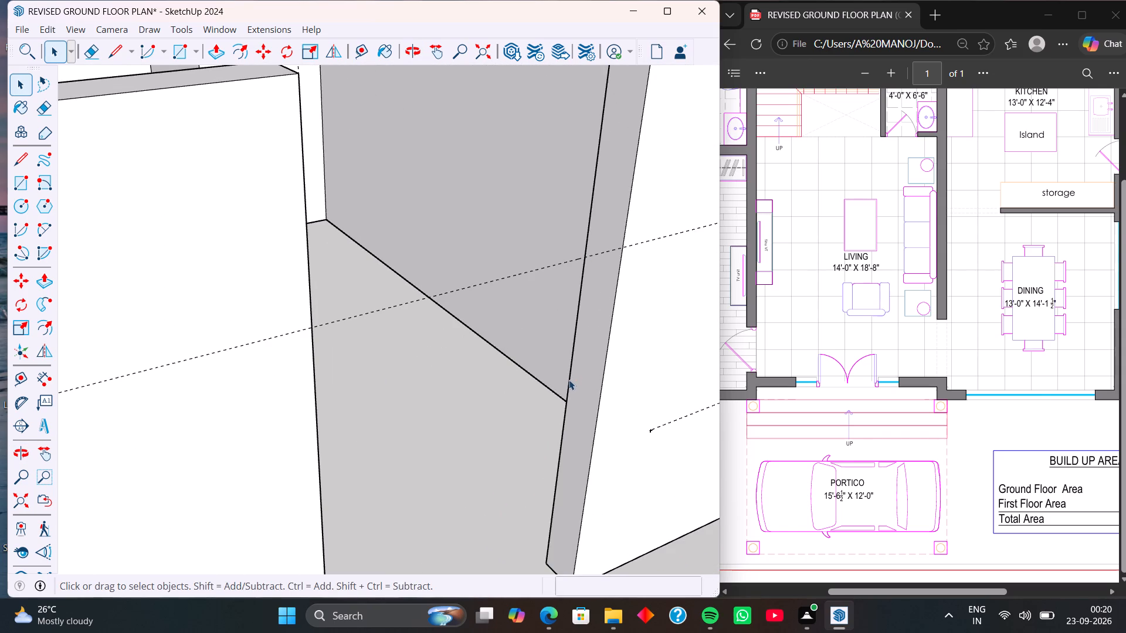
Delete all construction guides from the model.
scroll(549, 392, down, 8)
middle_drag(482, 429, 293, 397)
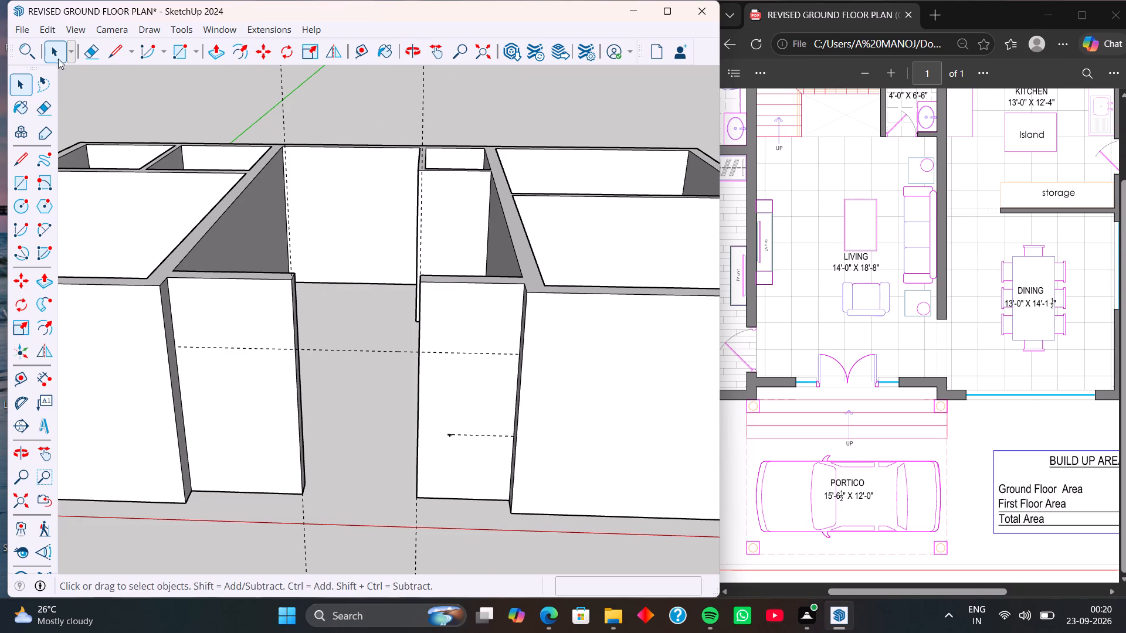
click(45, 32)
click(111, 179)
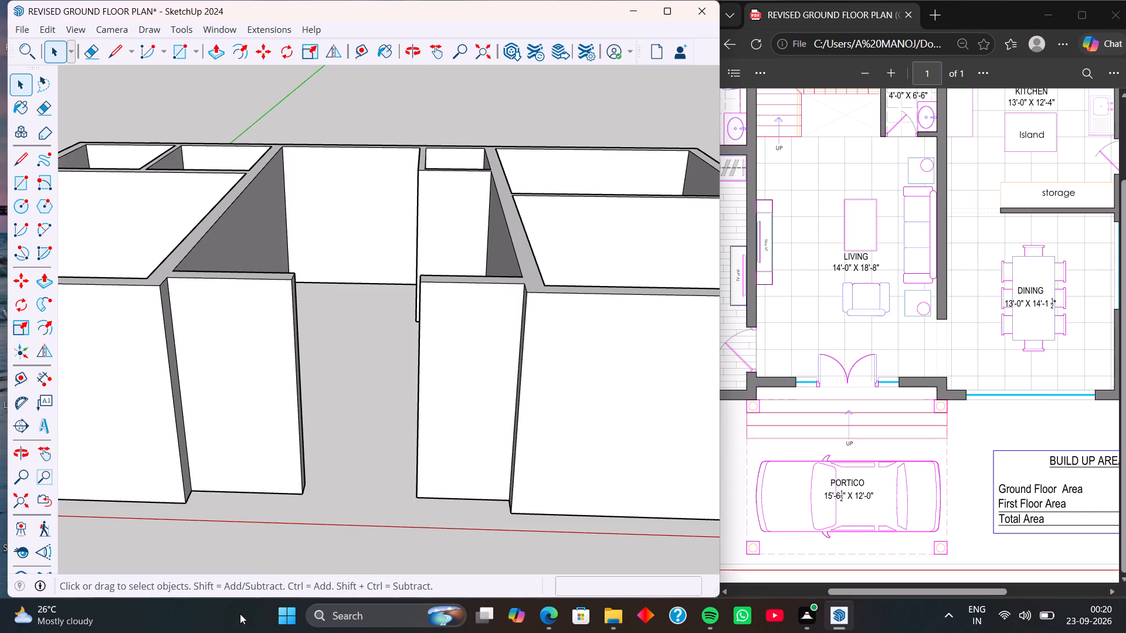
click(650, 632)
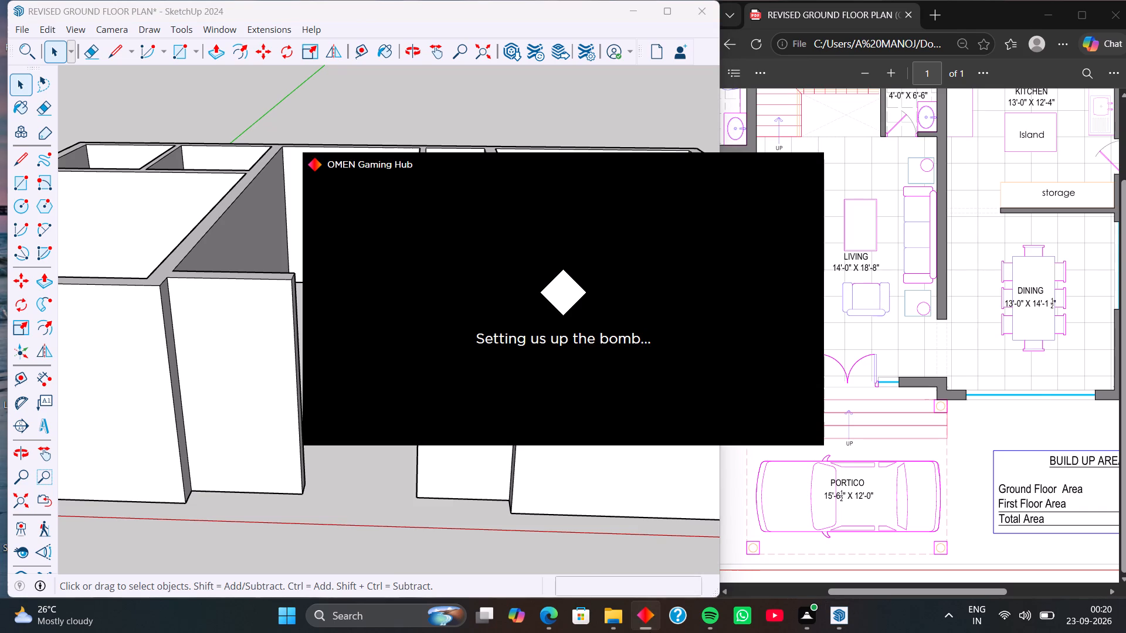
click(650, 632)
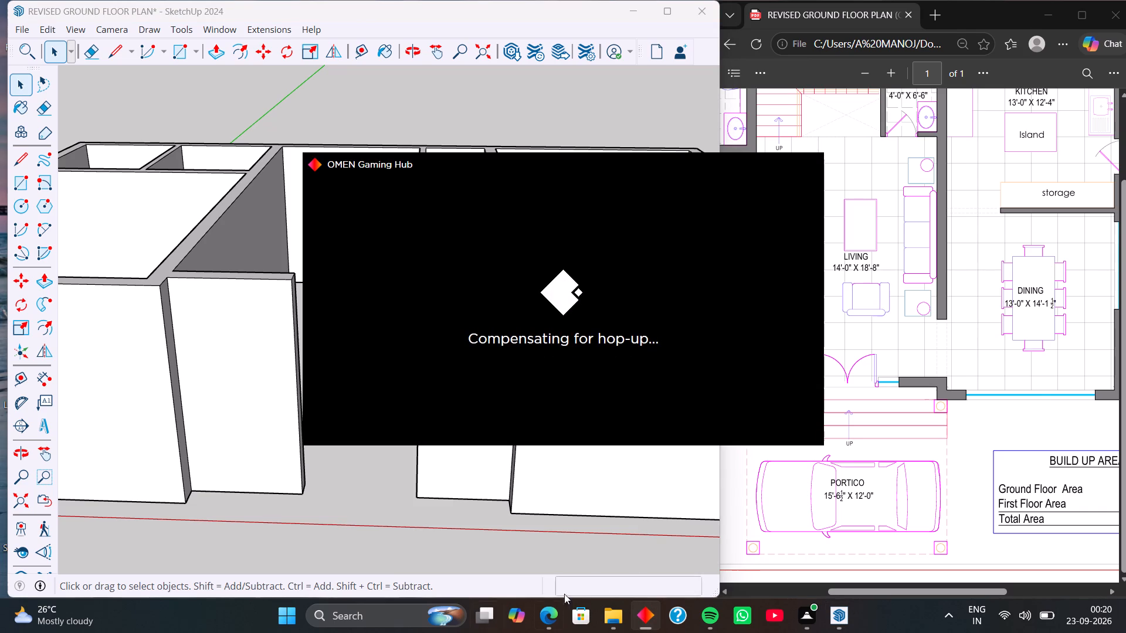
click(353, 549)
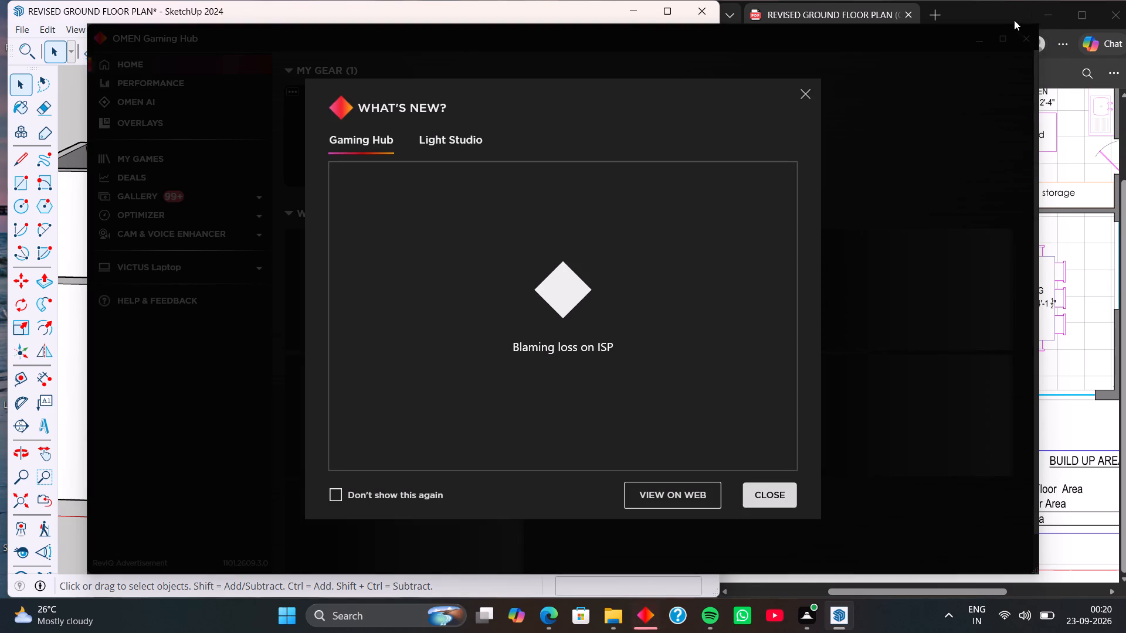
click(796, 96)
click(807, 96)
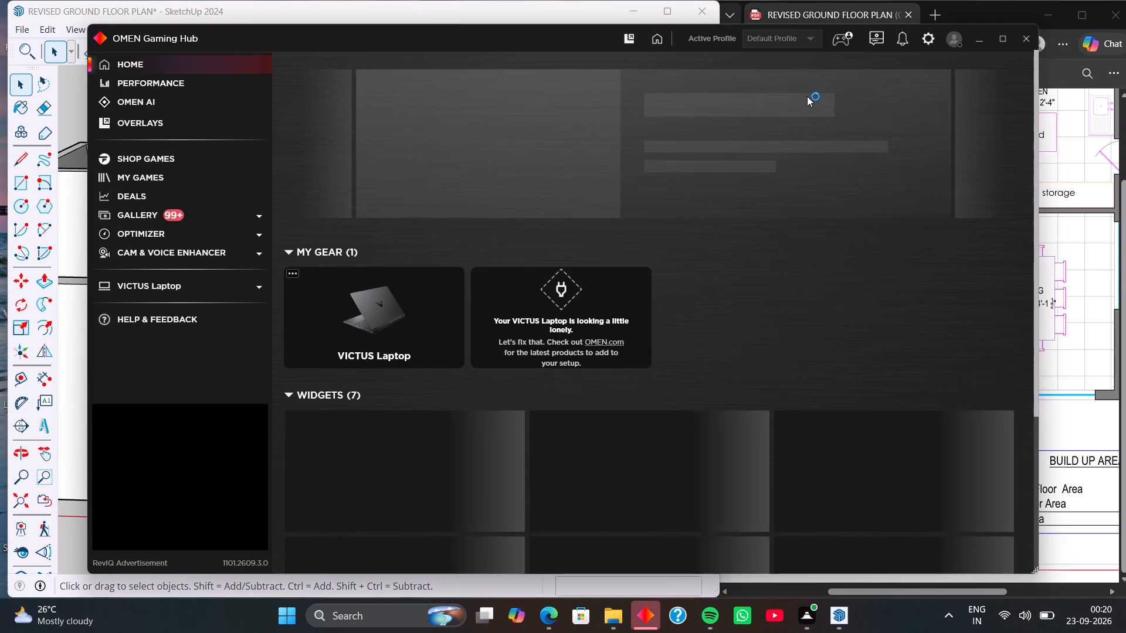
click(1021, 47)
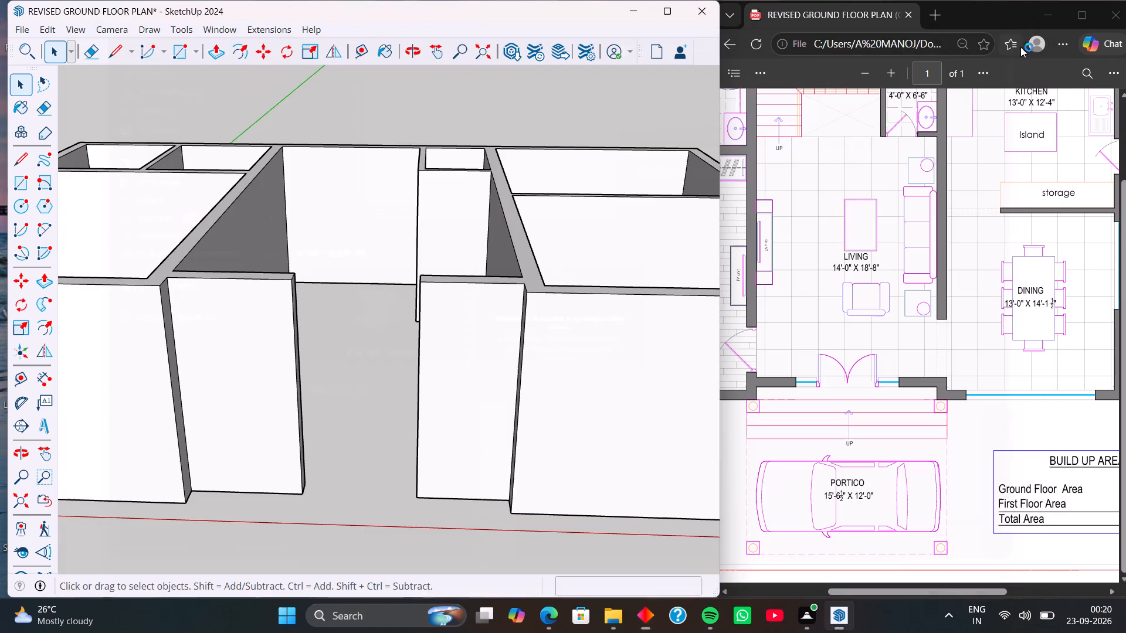
Examine the ground floor walls and the front entrance opening from several sides.
scroll(448, 219, up, 1)
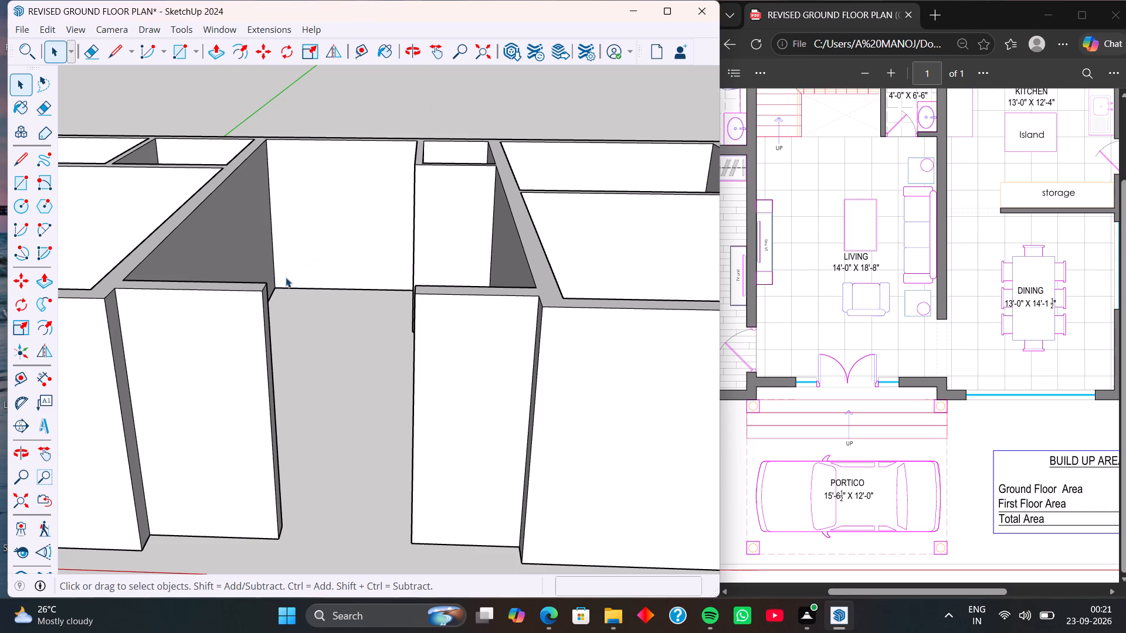
scroll(291, 269, down, 4)
scroll(435, 352, down, 2)
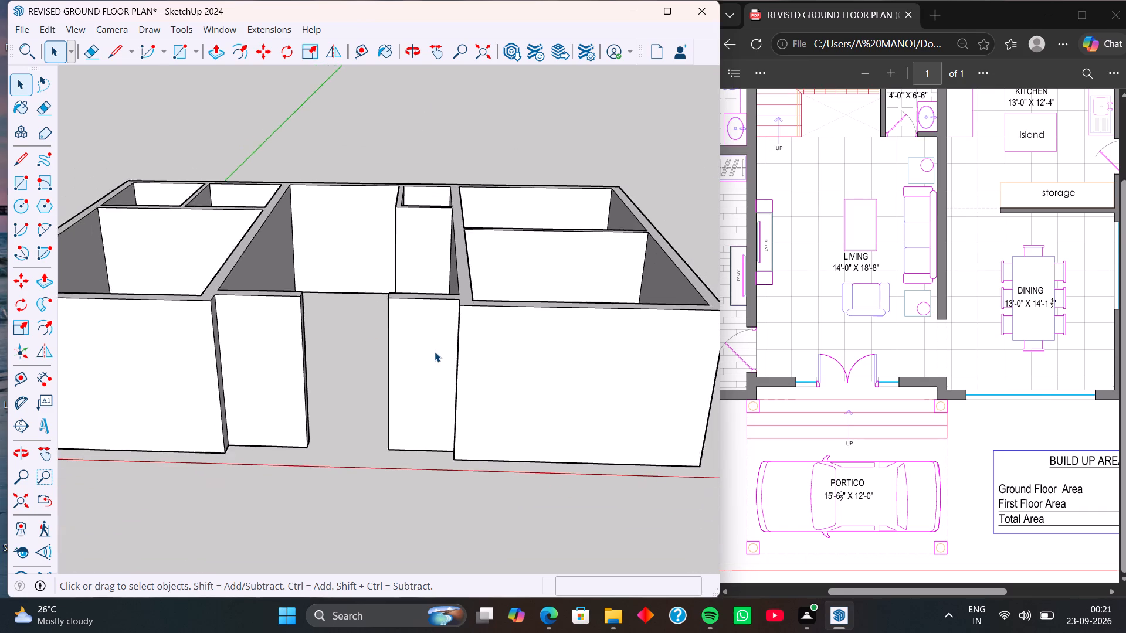
scroll(435, 352, down, 1)
middle_drag(433, 350, 437, 427)
middle_drag(467, 349, 437, 431)
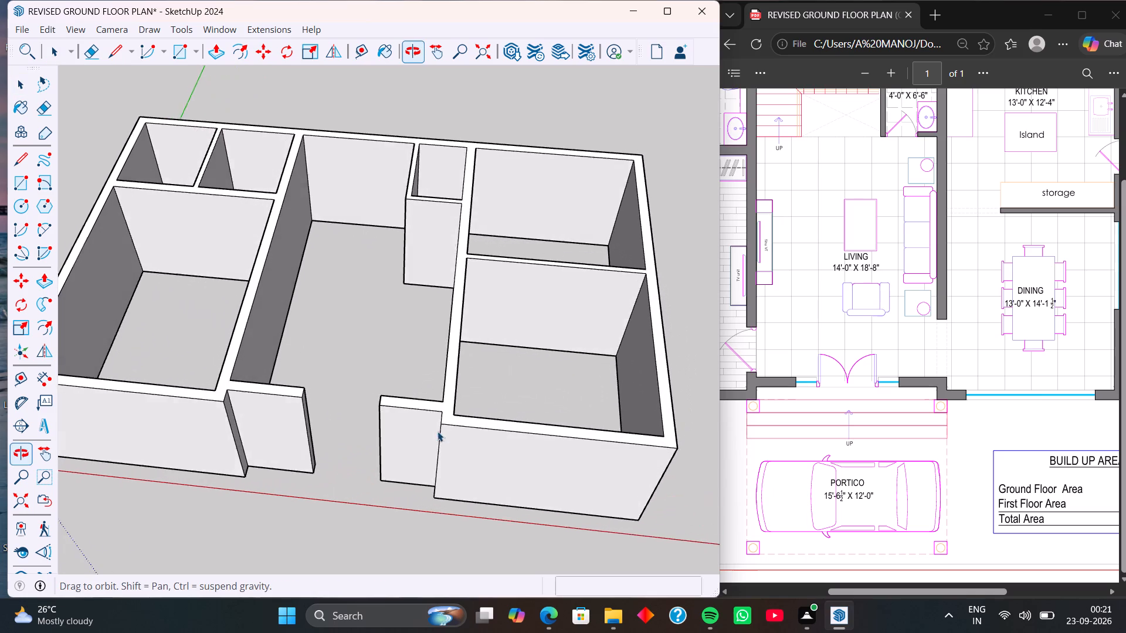
middle_drag(437, 431, 439, 430)
middle_drag(457, 383, 339, 396)
middle_drag(638, 392, 396, 400)
middle_drag(447, 394, 445, 394)
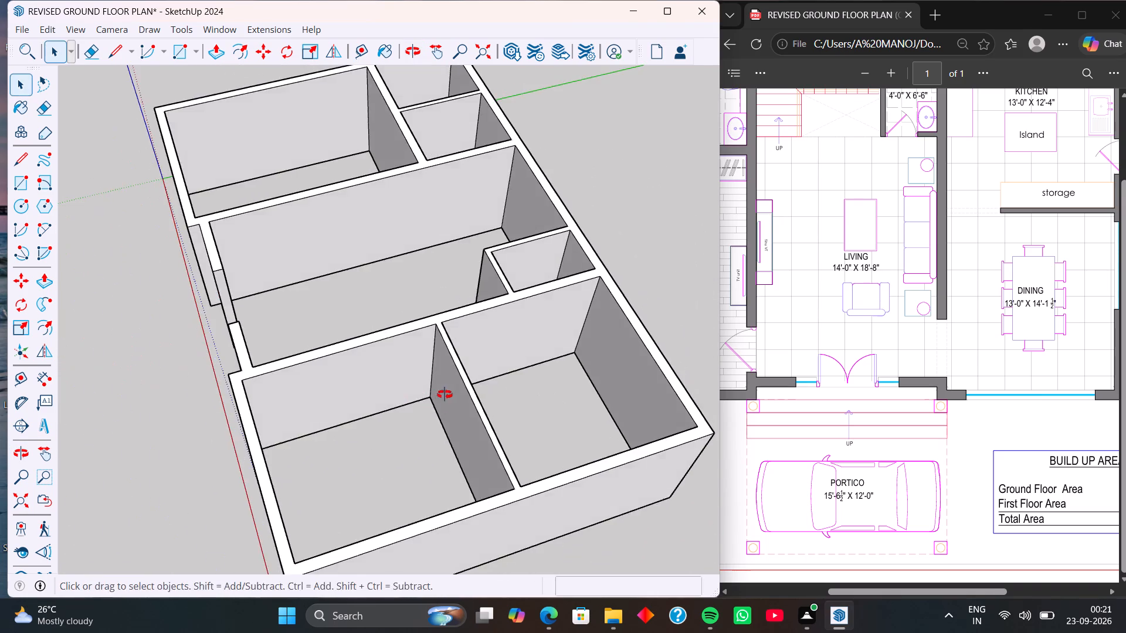
middle_drag(445, 394, 289, 386)
scroll(290, 386, up, 1)
scroll(351, 377, down, 4)
middle_drag(365, 394, 535, 332)
scroll(532, 333, up, 1)
middle_drag(367, 352, 598, 305)
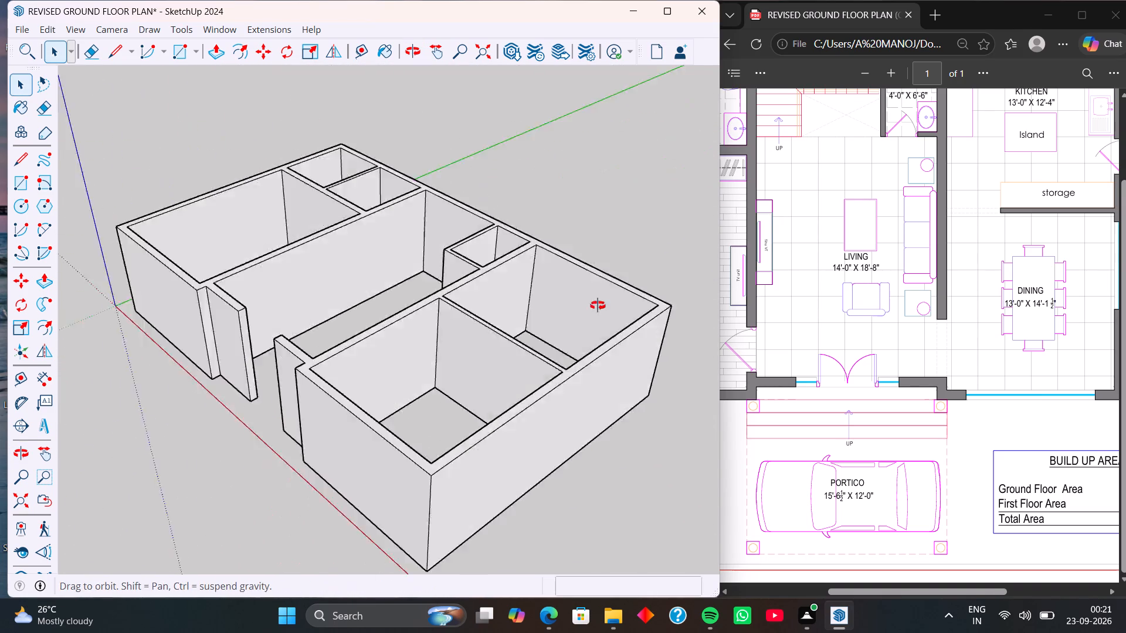
middle_drag(598, 305, 662, 293)
scroll(661, 293, up, 1)
middle_drag(484, 286, 681, 280)
scroll(394, 343, down, 2)
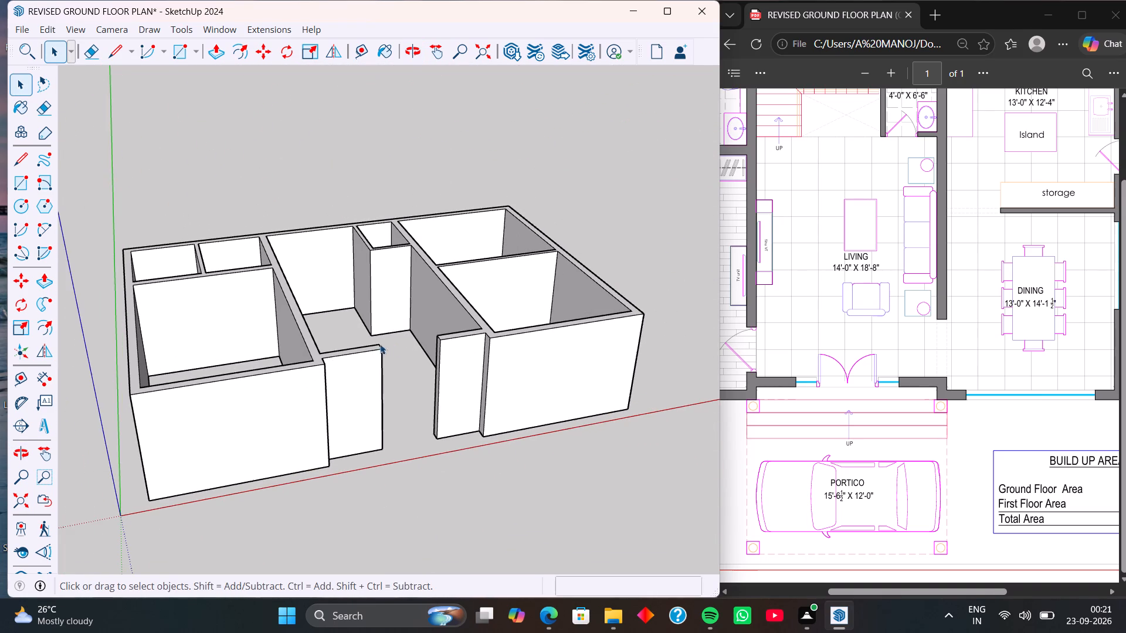
middle_drag(364, 344, 400, 400)
middle_drag(397, 373, 378, 449)
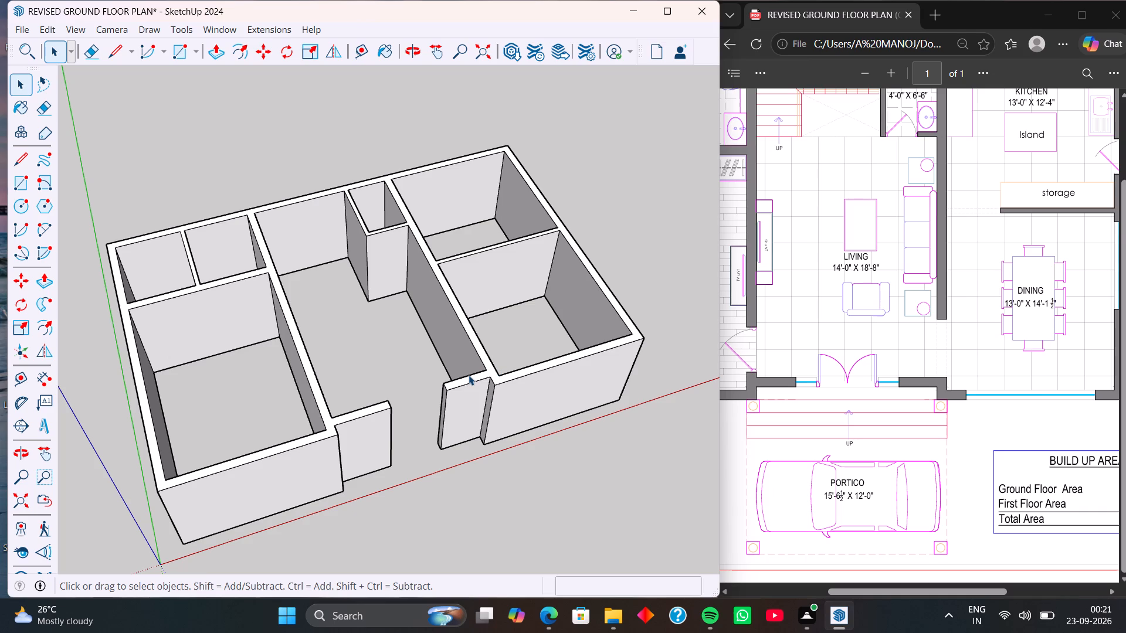
middle_drag(469, 375, 589, 383)
middle_drag(585, 386, 429, 383)
middle_drag(696, 454, 606, 458)
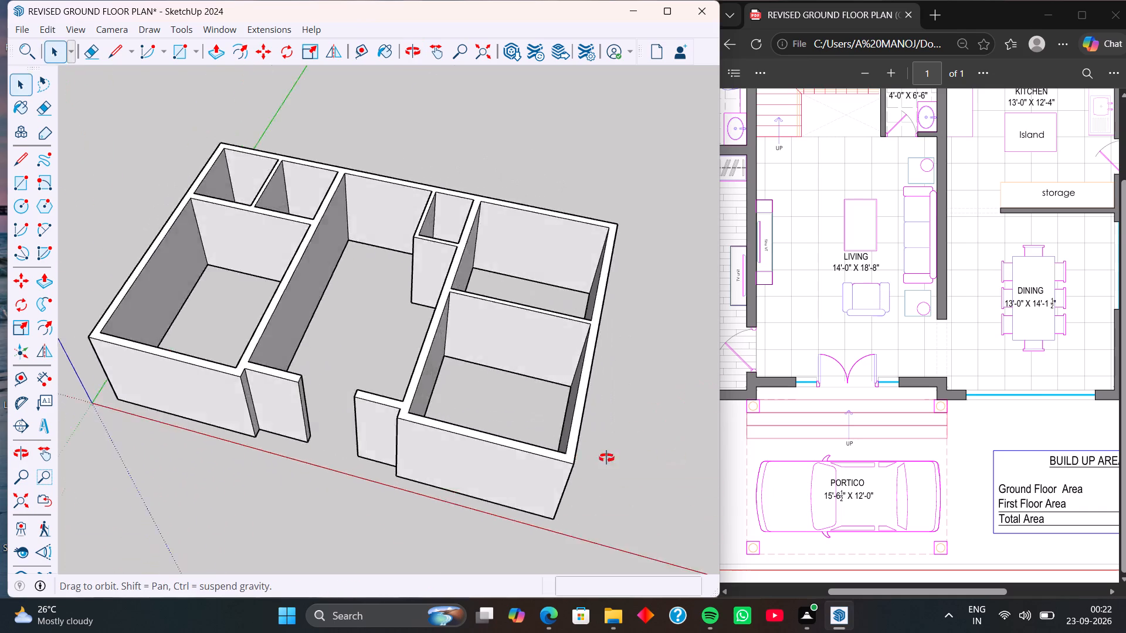
middle_drag(606, 458, 385, 477)
middle_drag(572, 459, 365, 400)
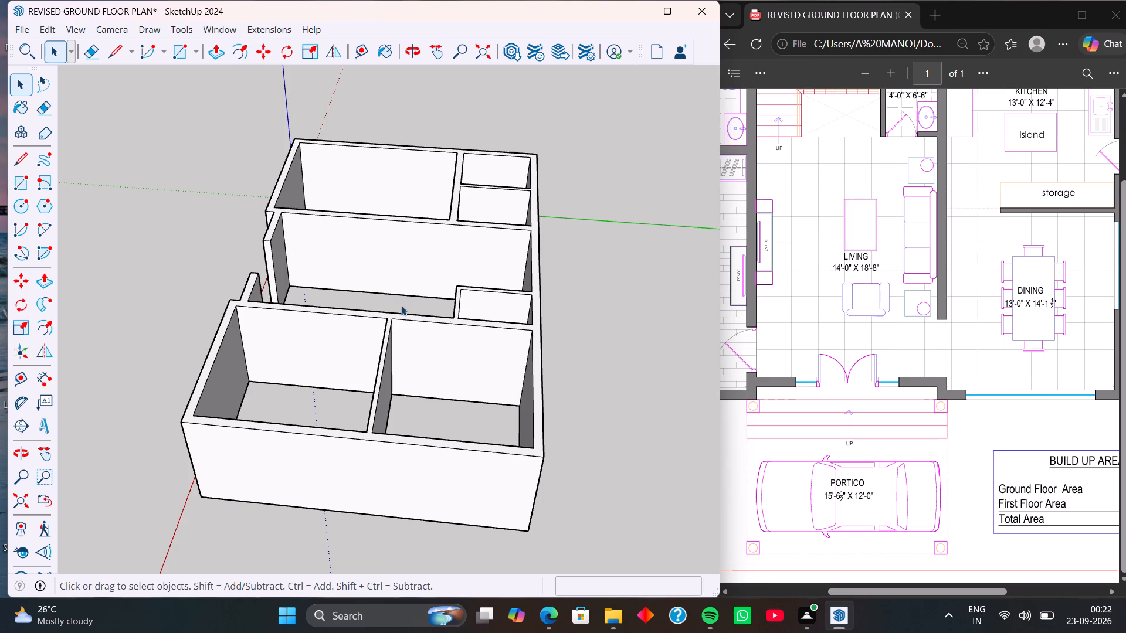
Place a vertical guide on the living room's side wall opposite the dining room, 1' from the front wall's inner corner.
scroll(310, 265, up, 6)
middle_drag(313, 274, 289, 270)
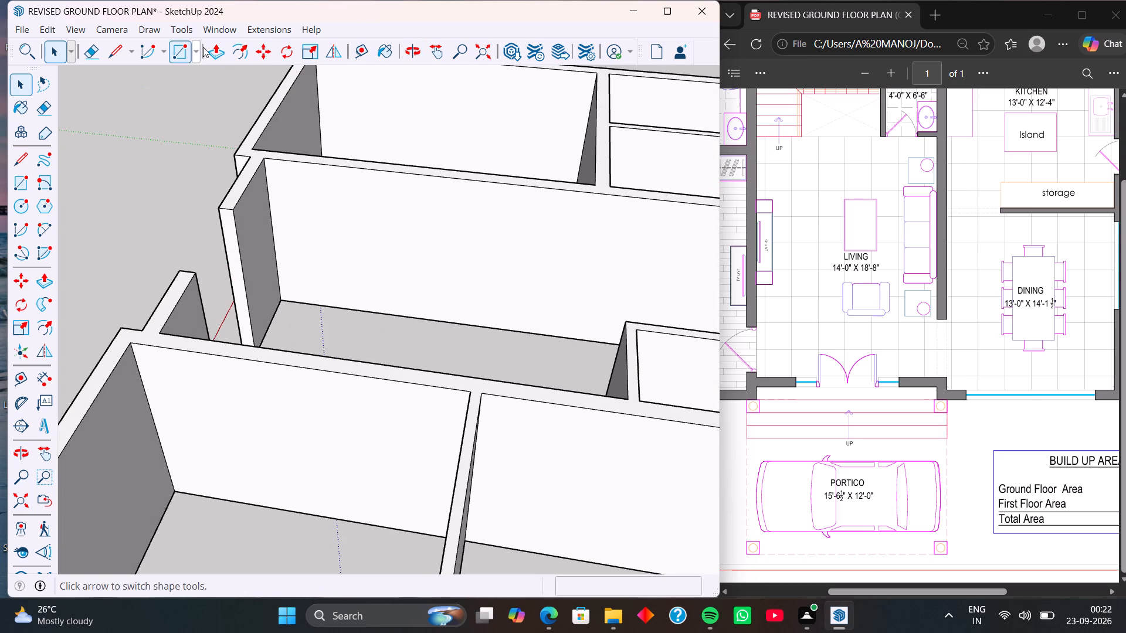
click(363, 50)
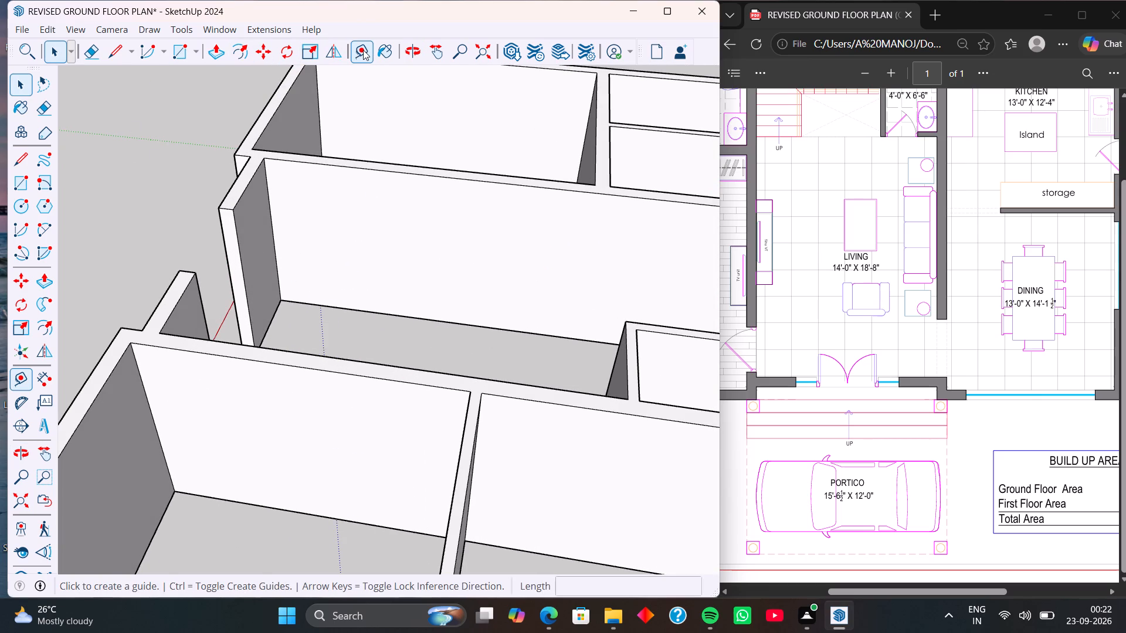
scroll(291, 253, up, 2)
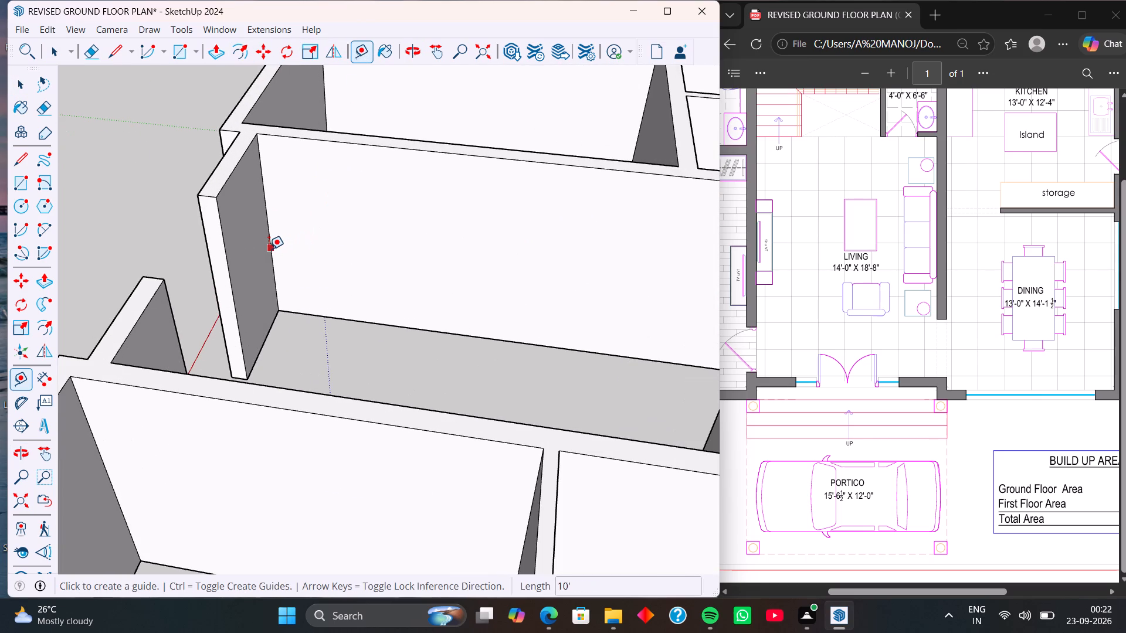
click(271, 249)
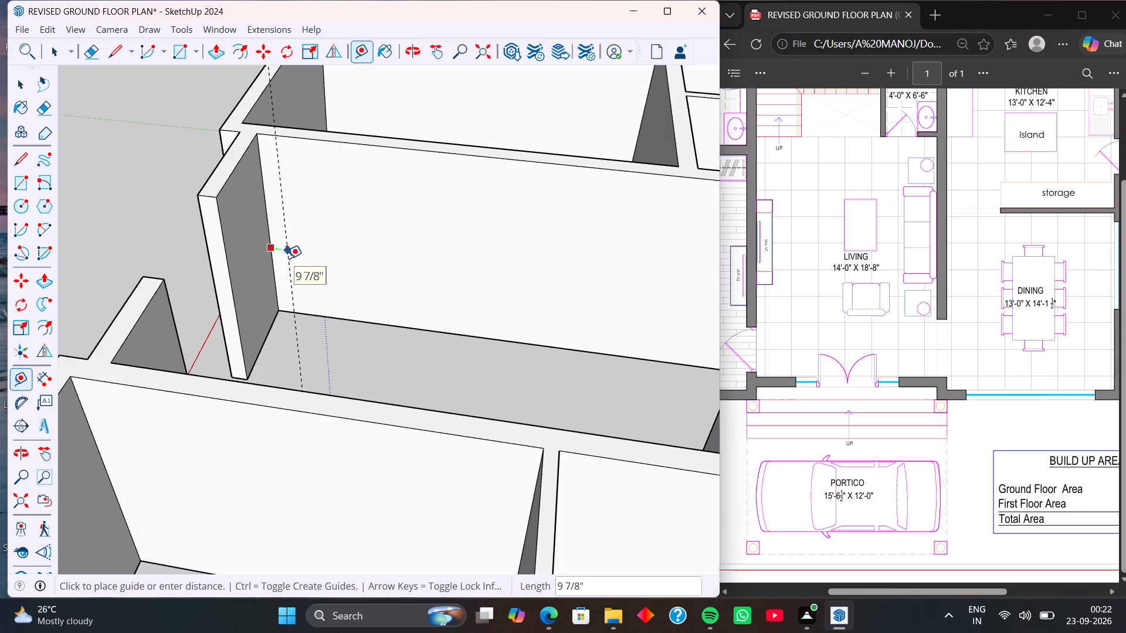
text(1')
key(Return)
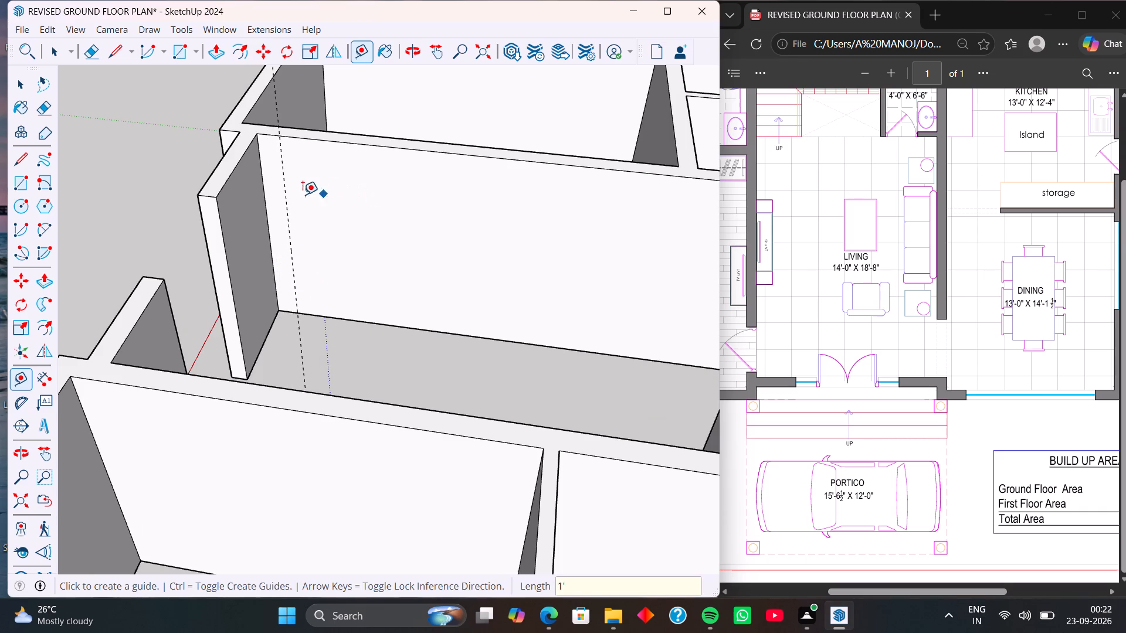
Place a second vertical guide on the living room's side wall, 3' beyond the first one.
click(289, 210)
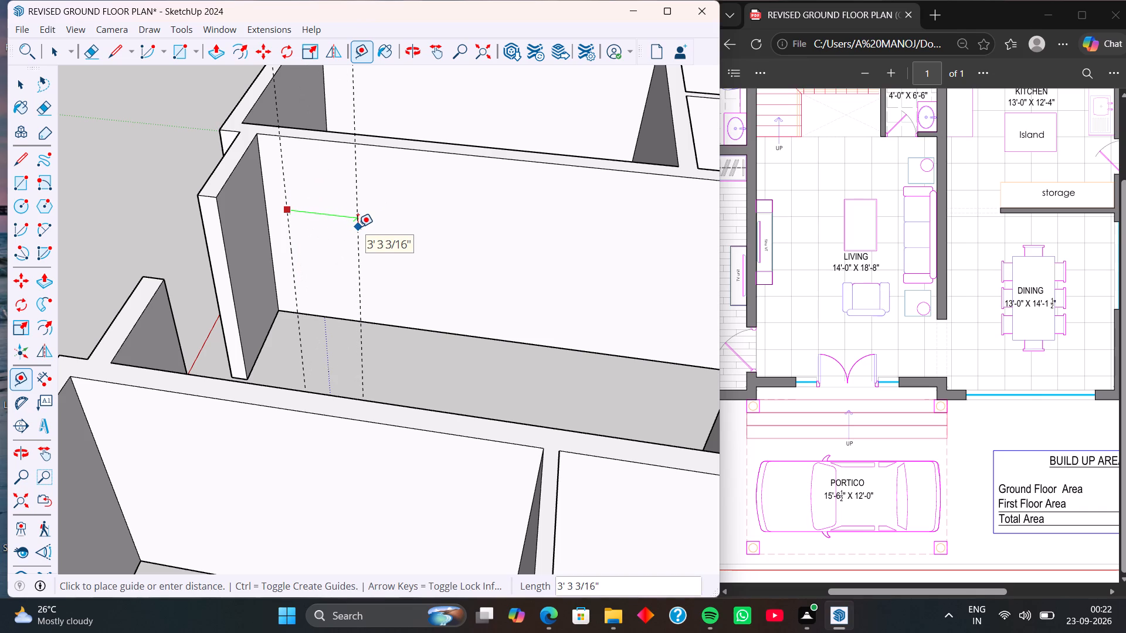
key(3)
key(apostrophe)
key(Return)
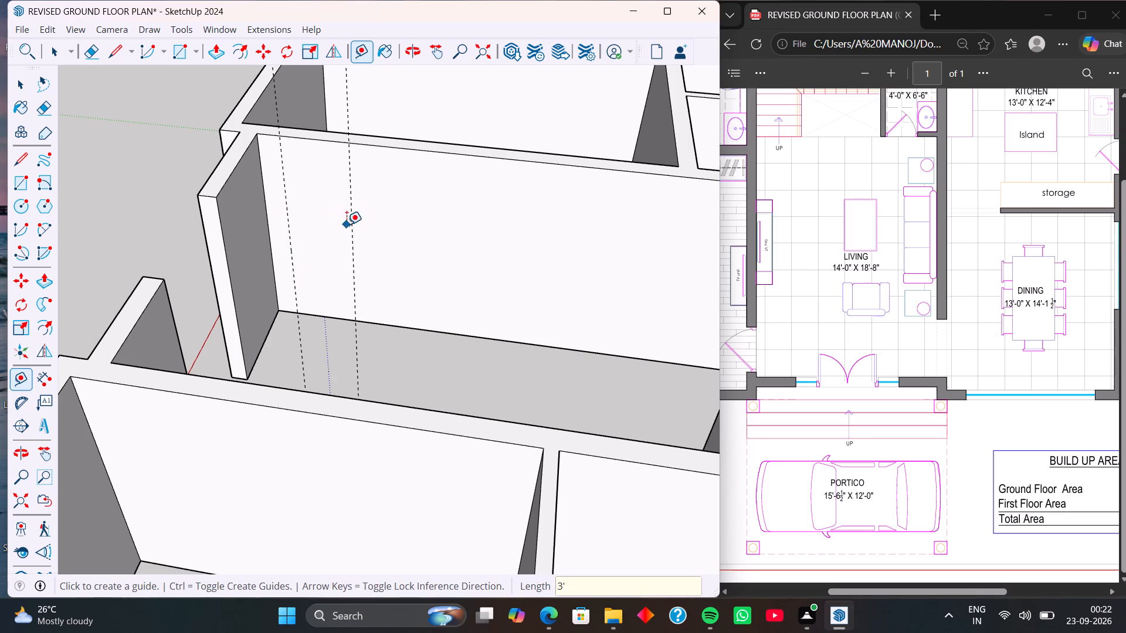
Place a horizontal guide on the same side wall, 7' above its bottom edge.
middle_drag(405, 285, 499, 267)
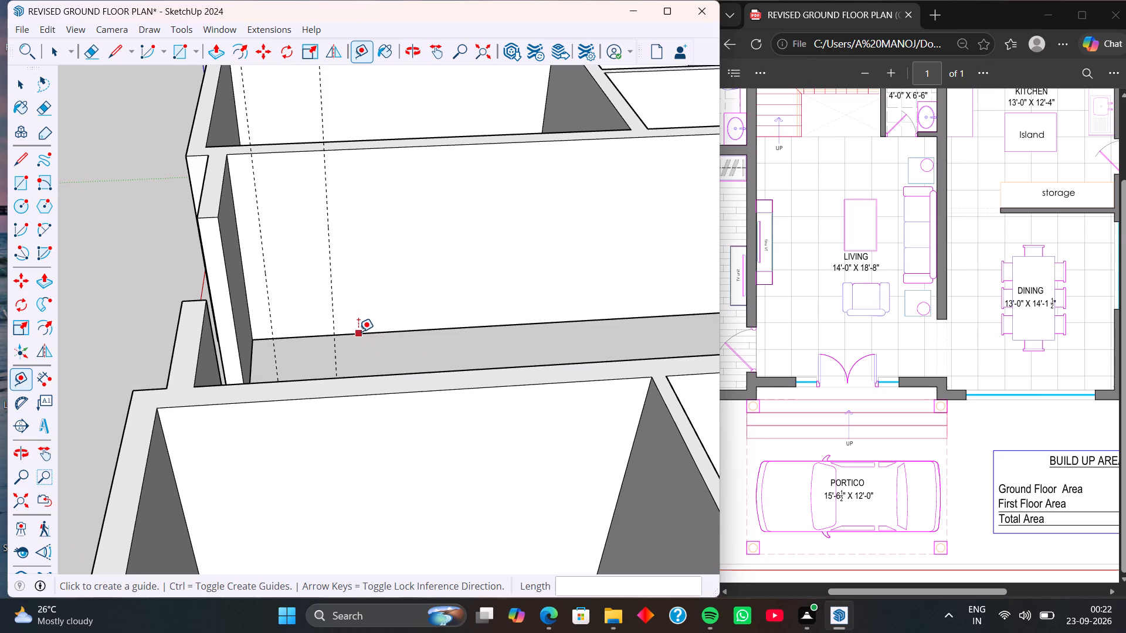
click(358, 332)
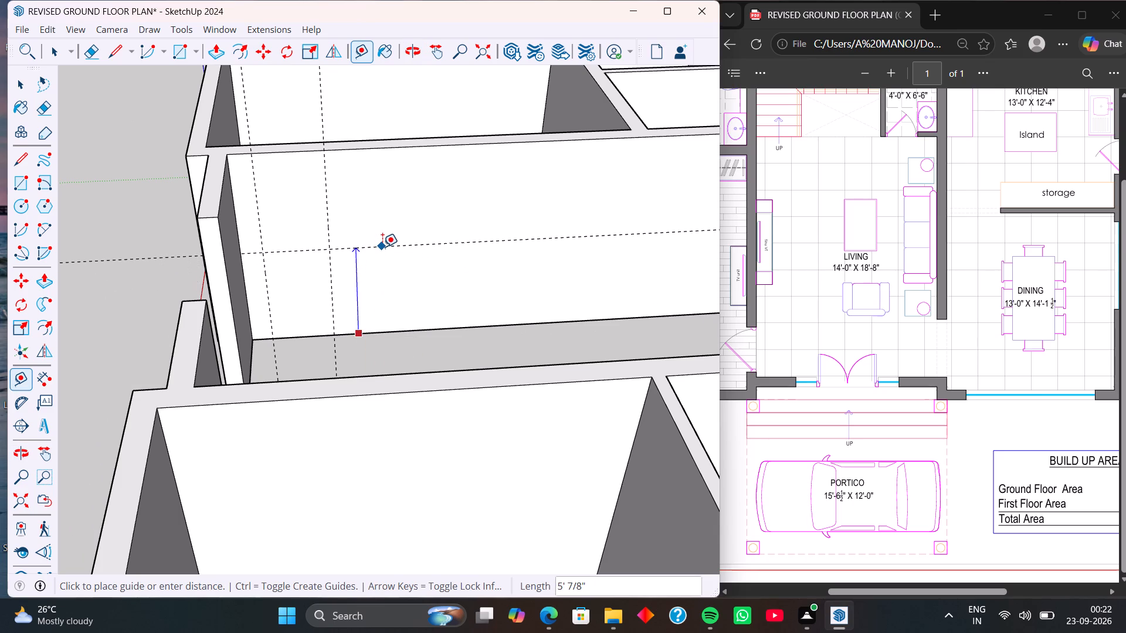
key(7)
key(apostrophe)
key(Return)
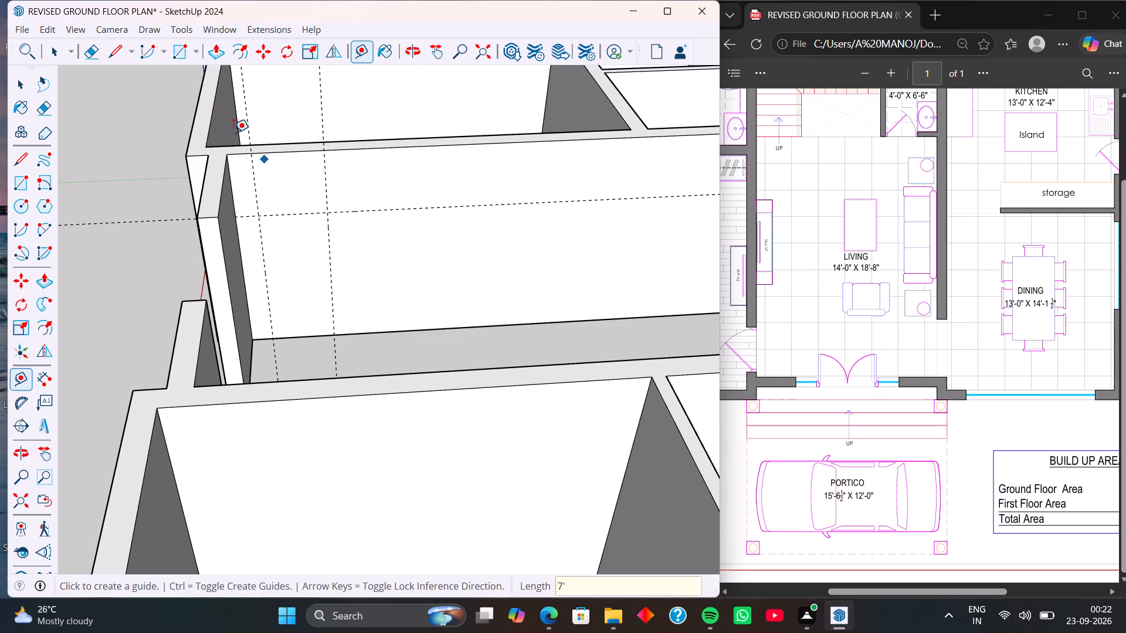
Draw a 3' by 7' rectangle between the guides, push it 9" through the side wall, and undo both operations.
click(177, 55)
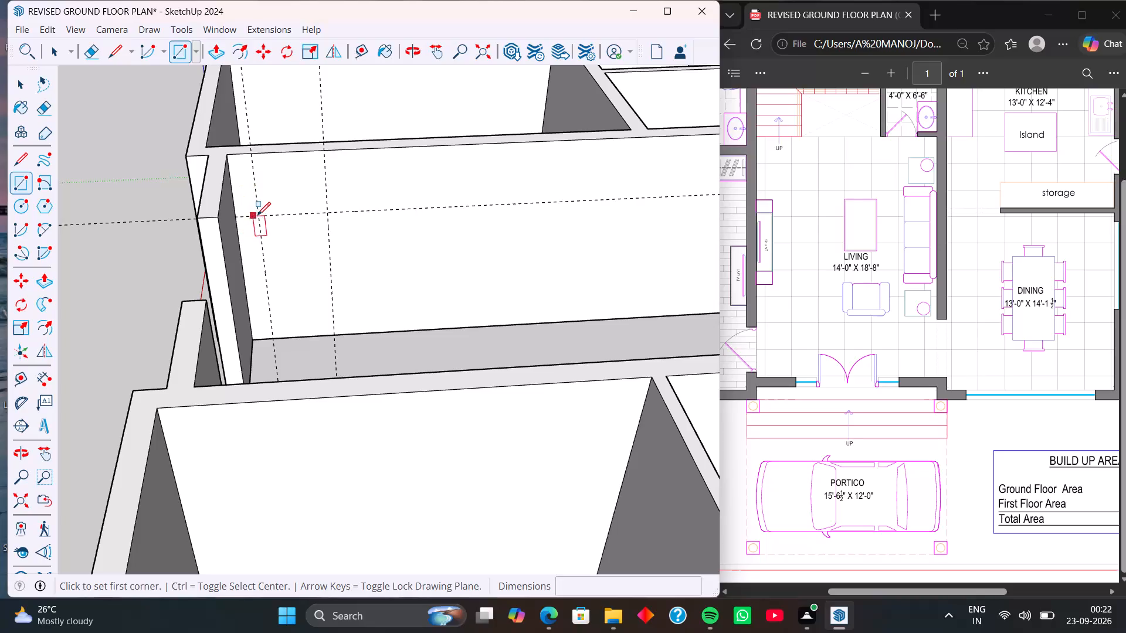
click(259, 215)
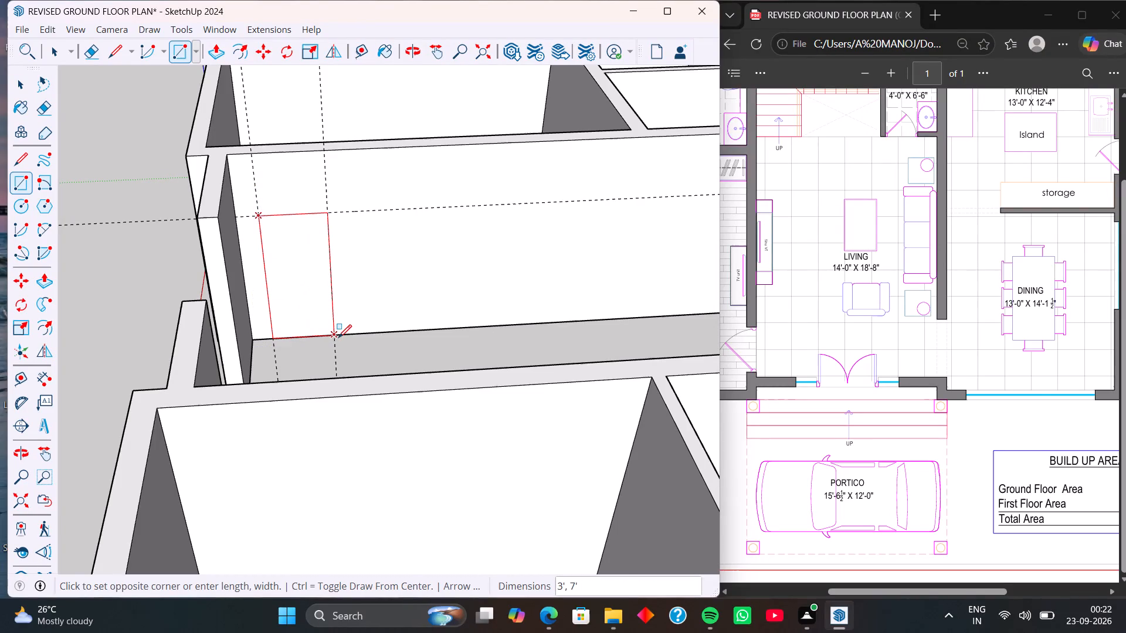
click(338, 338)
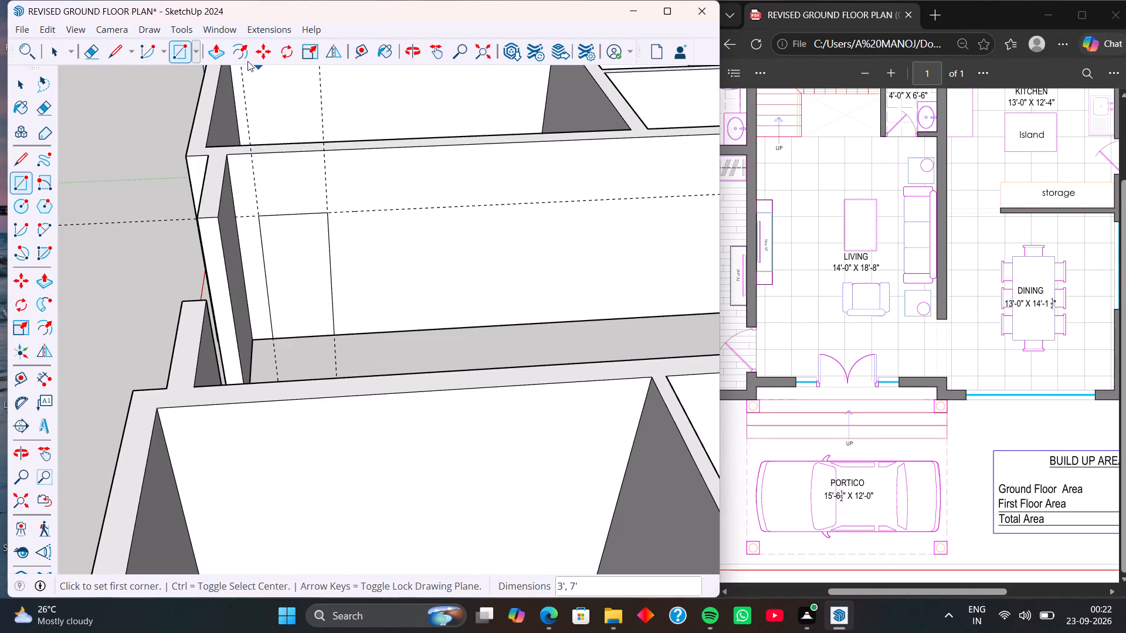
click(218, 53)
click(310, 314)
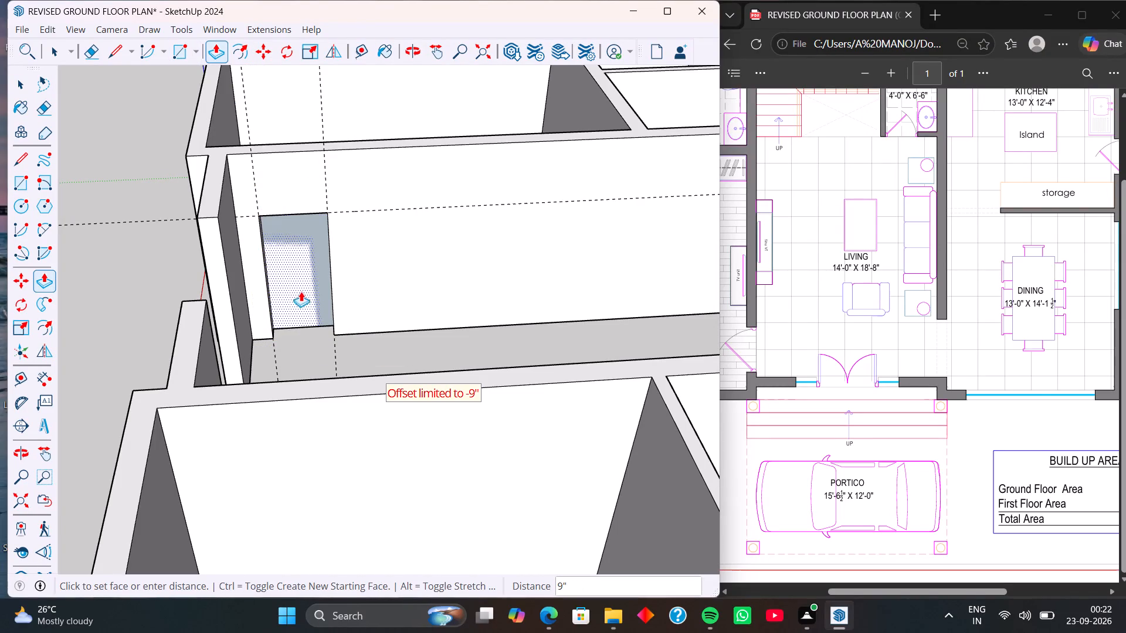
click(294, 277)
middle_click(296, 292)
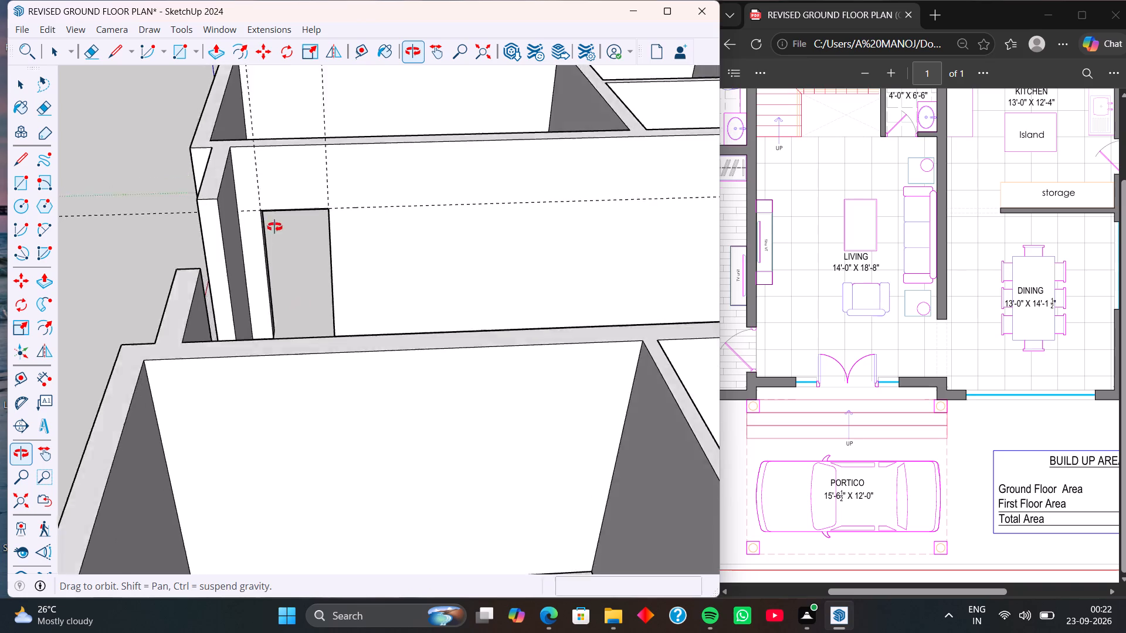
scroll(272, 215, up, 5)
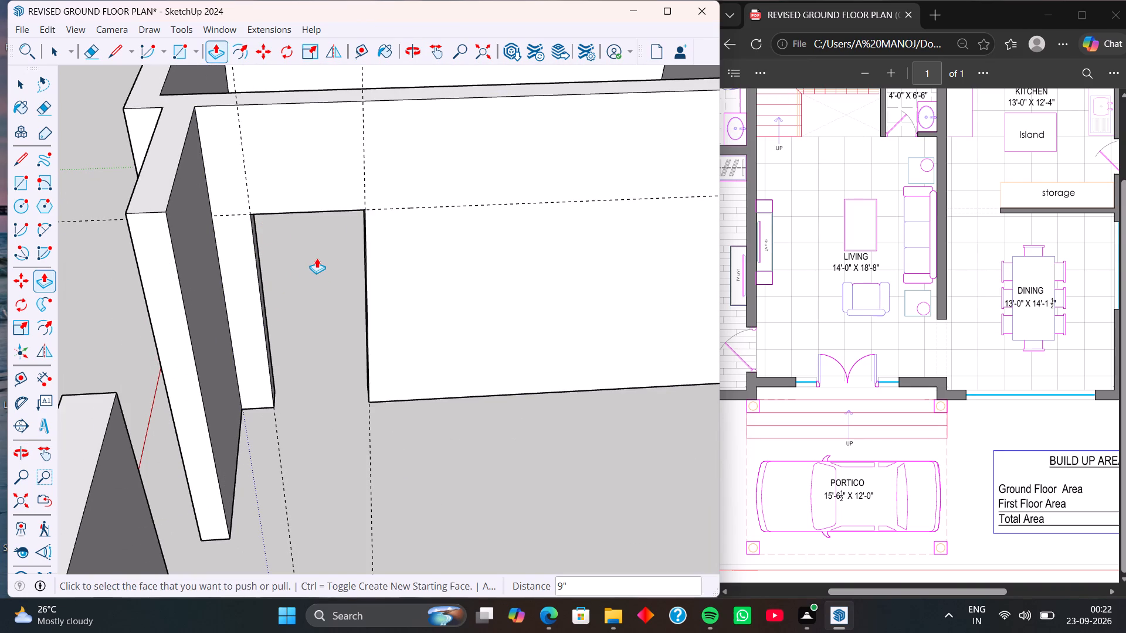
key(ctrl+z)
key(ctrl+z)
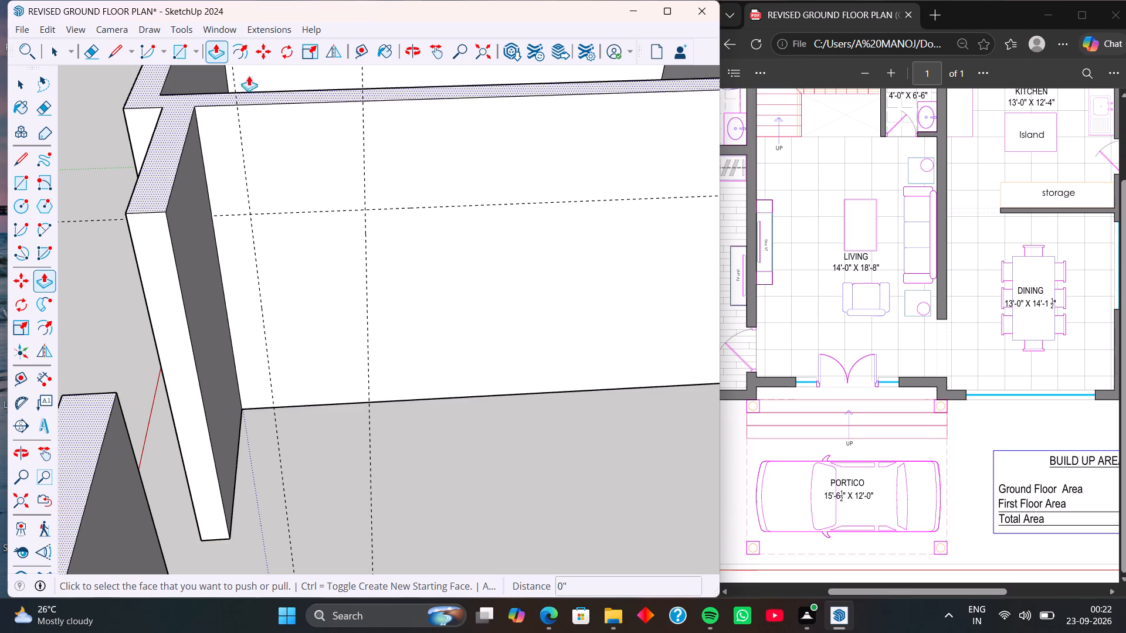
Draw a full-height 3' by 10' rectangle between the two vertical guides and push it 9" through the side wall.
click(182, 50)
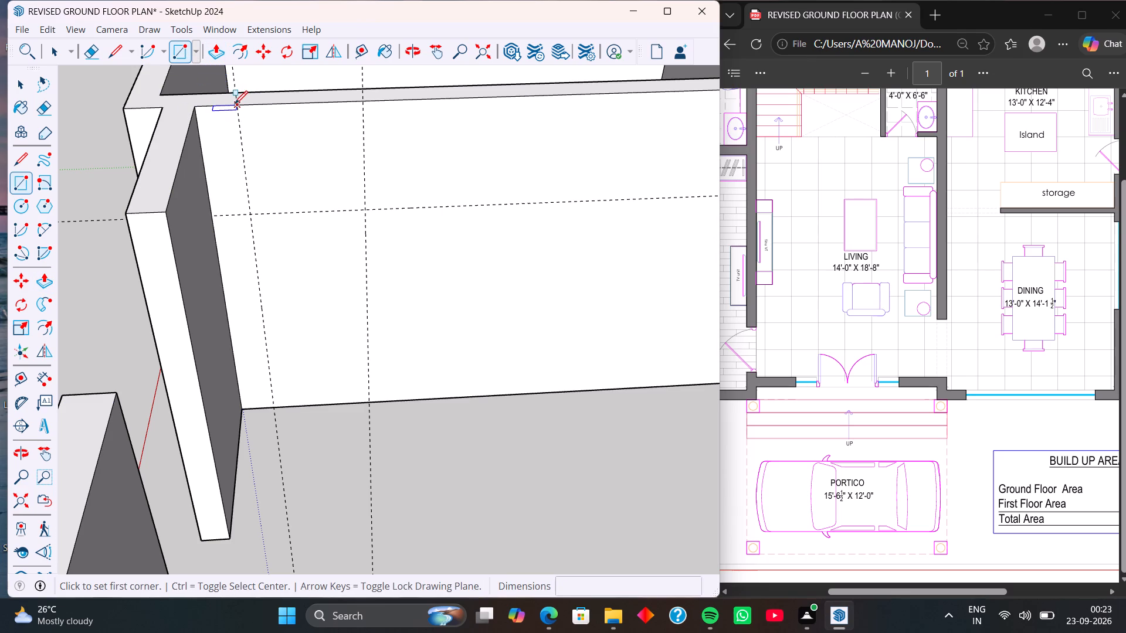
click(235, 104)
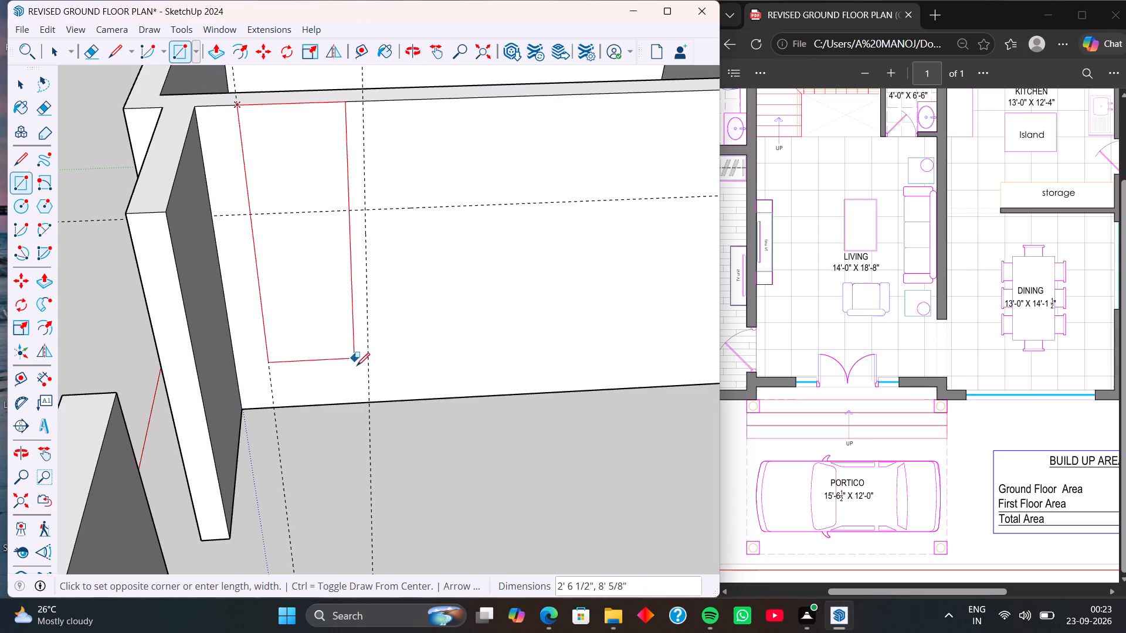
click(368, 401)
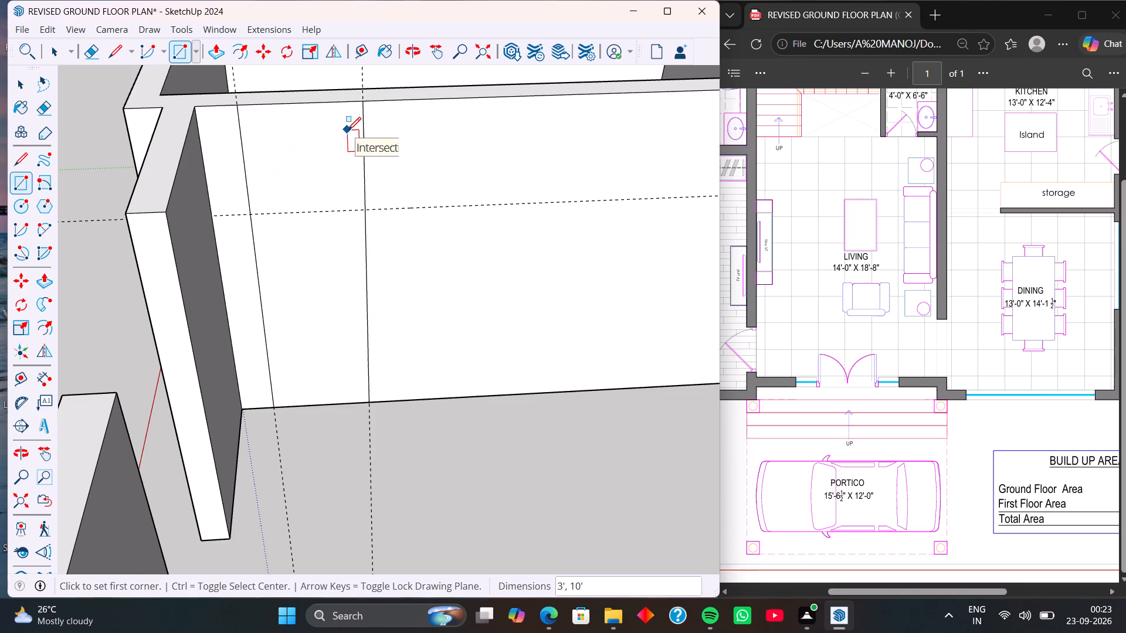
click(216, 50)
click(338, 314)
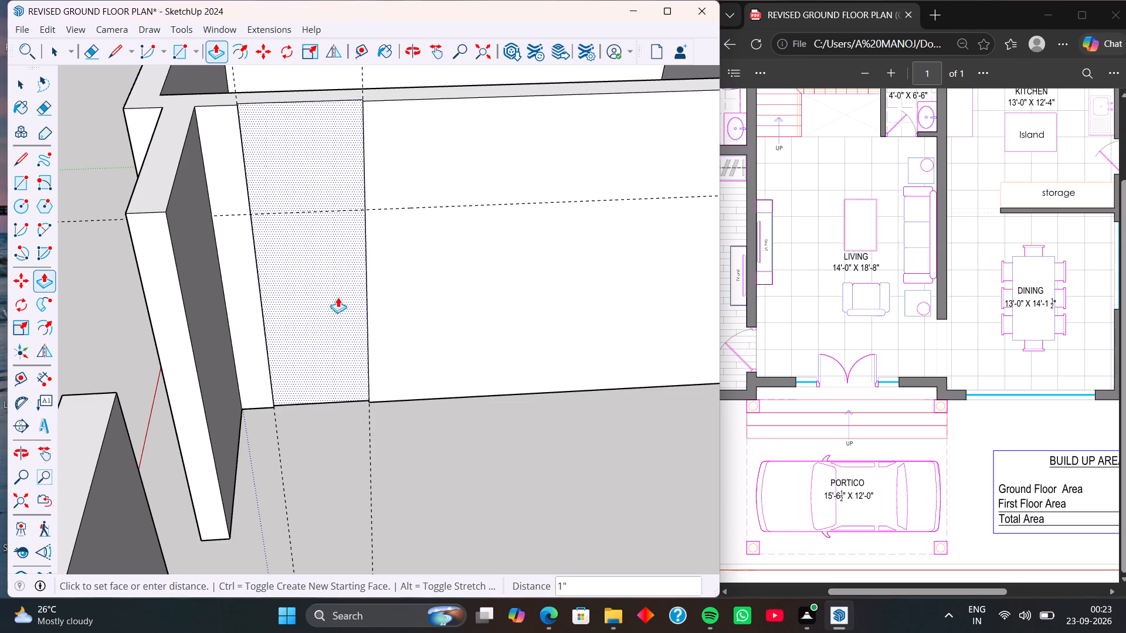
click(302, 252)
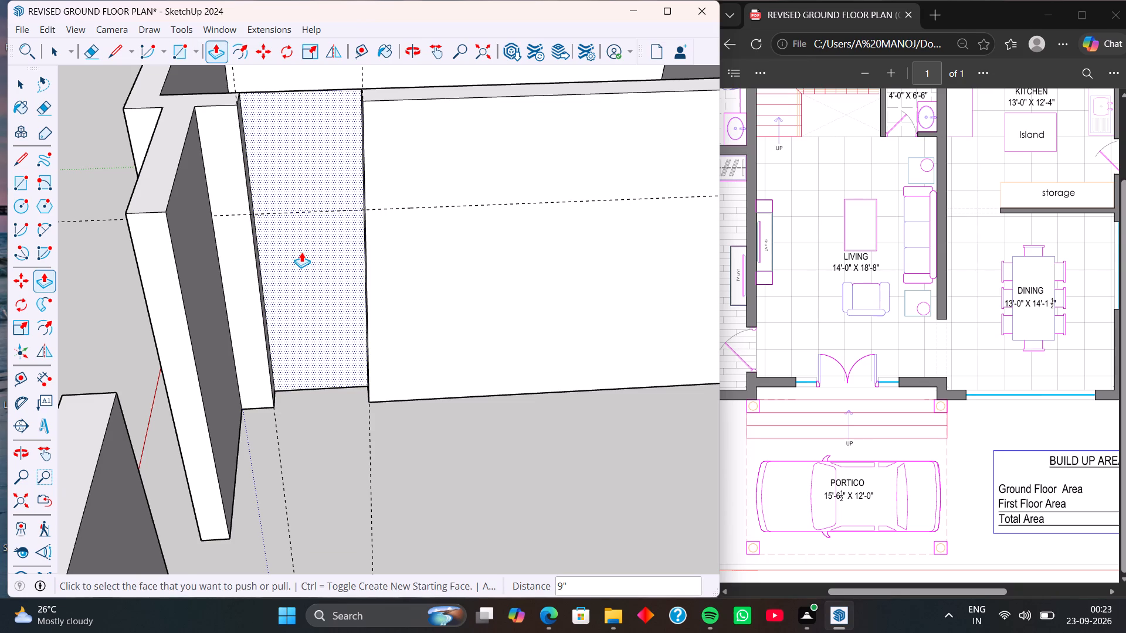
Delete the leftover back face and the top and bottom edges that span the new full-height opening.
key(Delete)
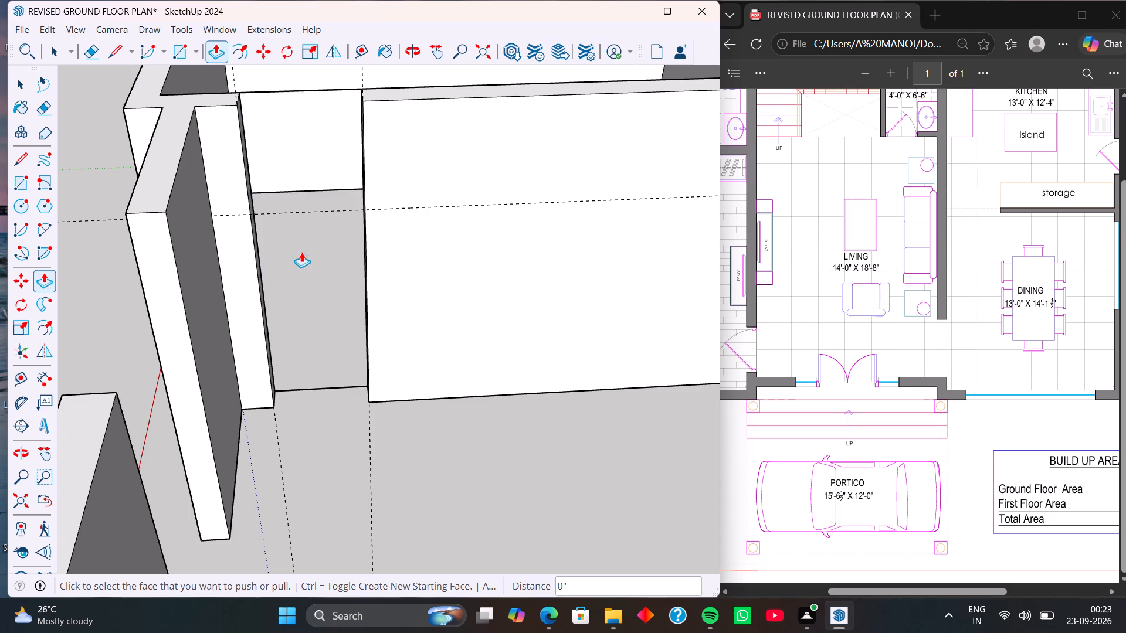
key(Delete)
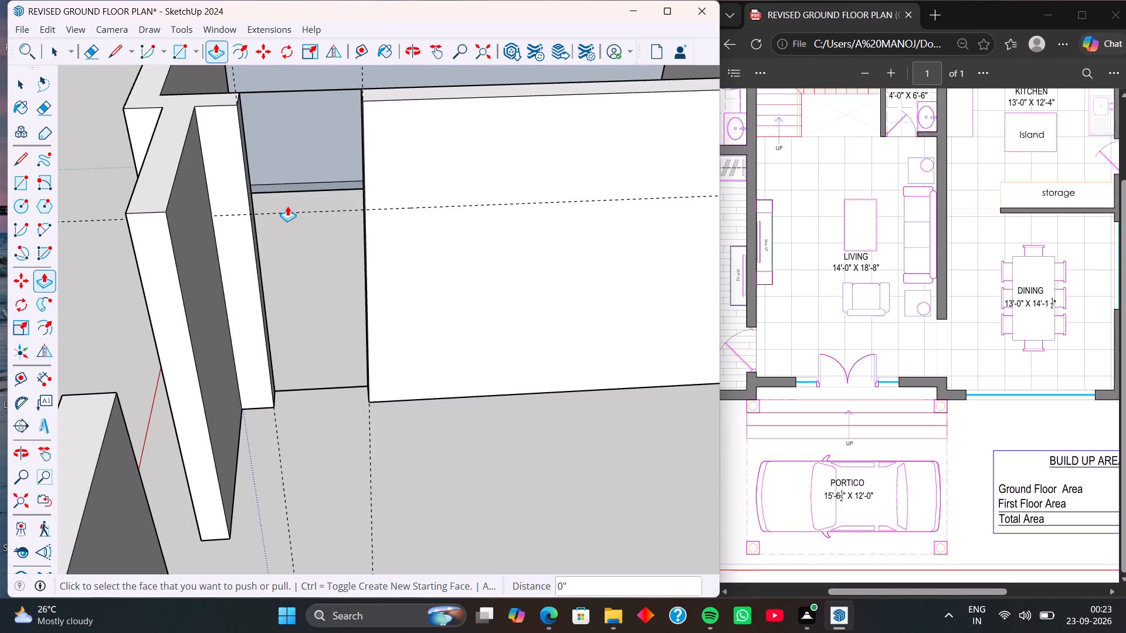
key(ctrl+z)
middle_drag(301, 244, 357, 254)
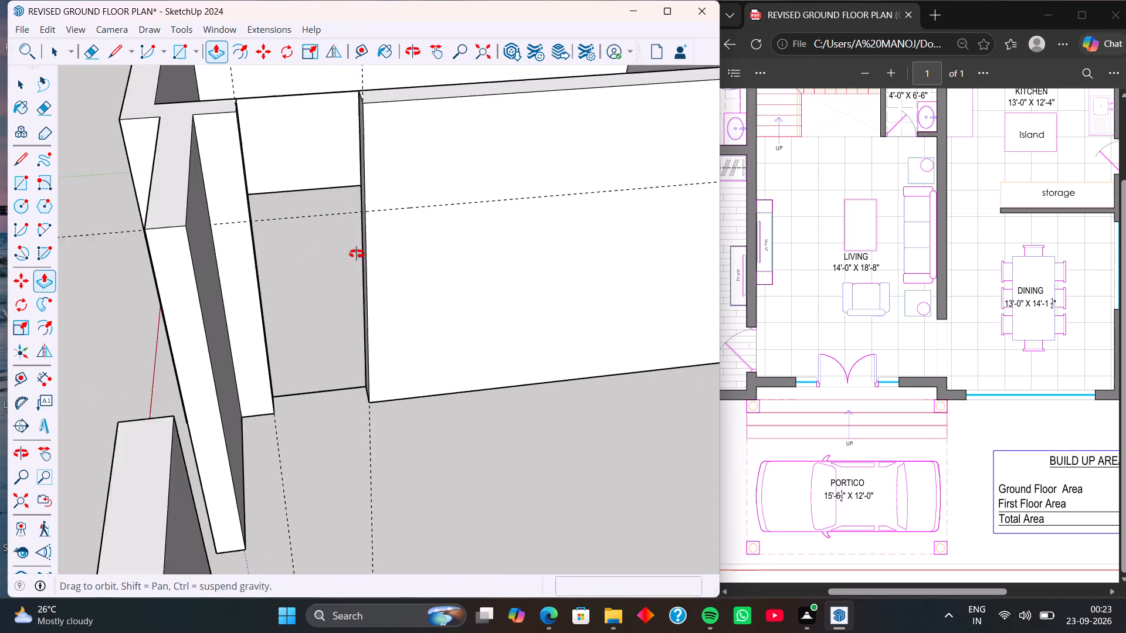
middle_drag(357, 254, 413, 274)
key(space)
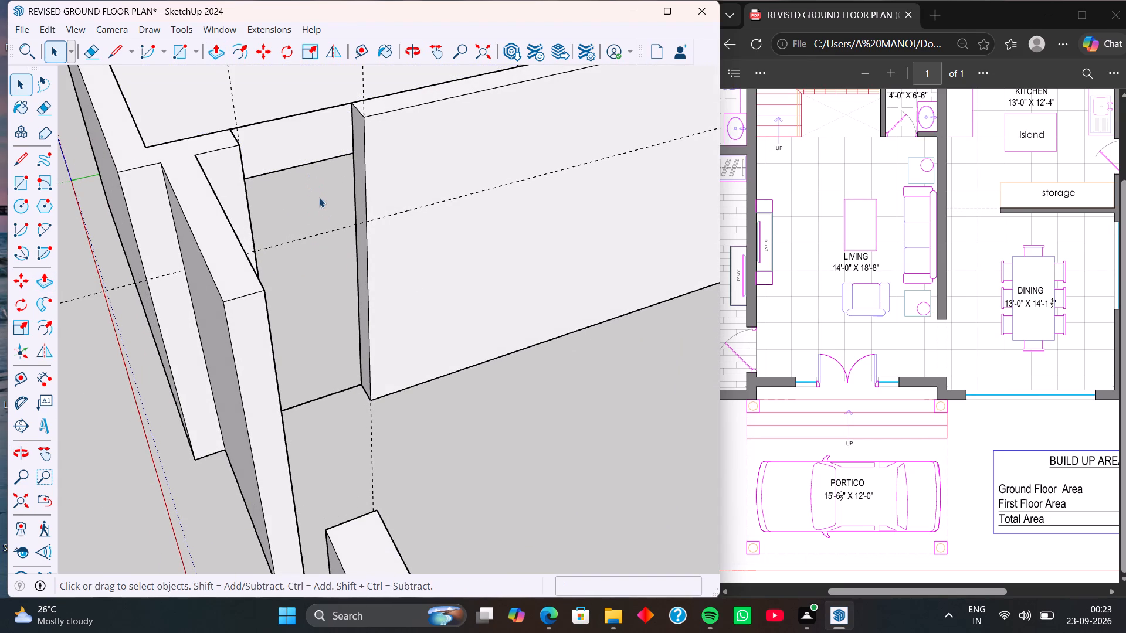
click(294, 113)
key(Delete)
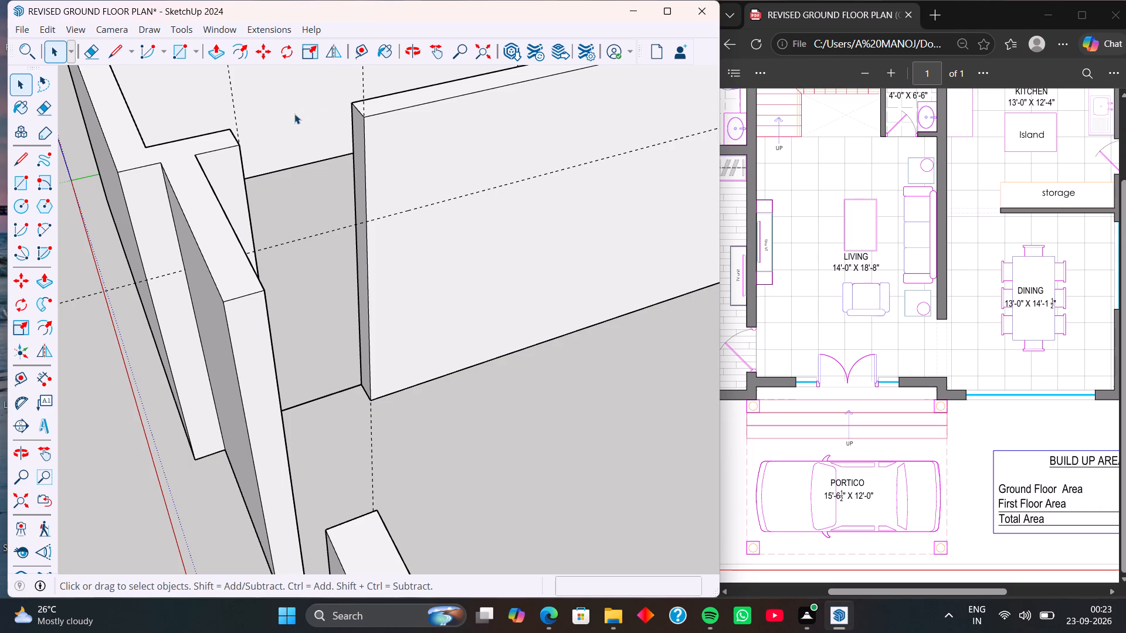
click(331, 389)
click(332, 394)
key(Delete)
Delete all construction guides from the model.
middle_drag(342, 350, 218, 290)
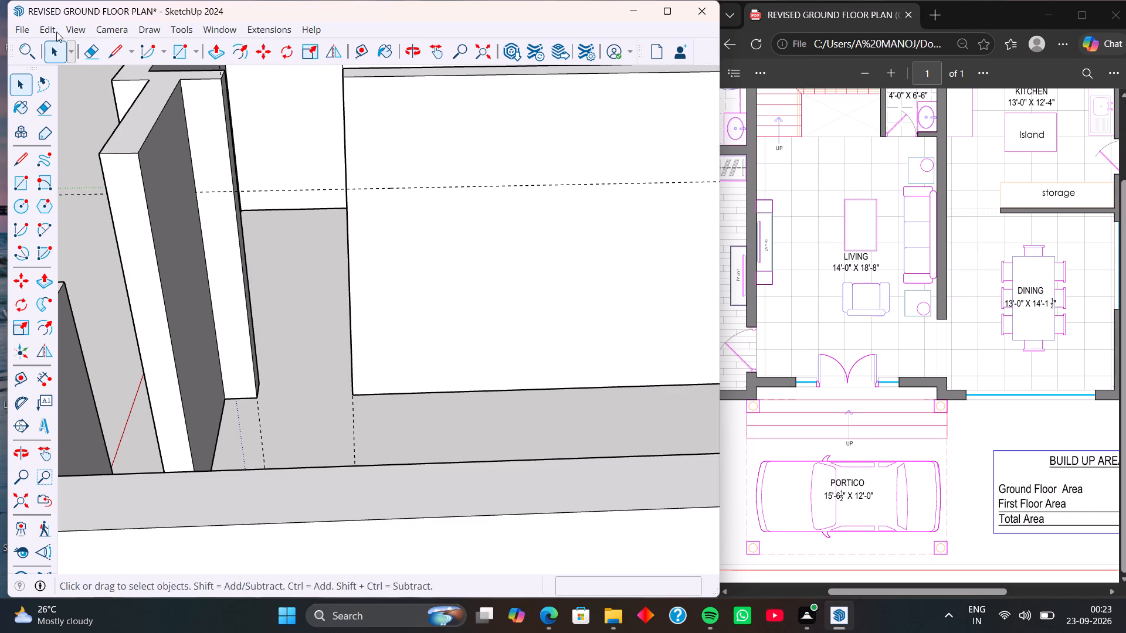
click(48, 27)
click(133, 179)
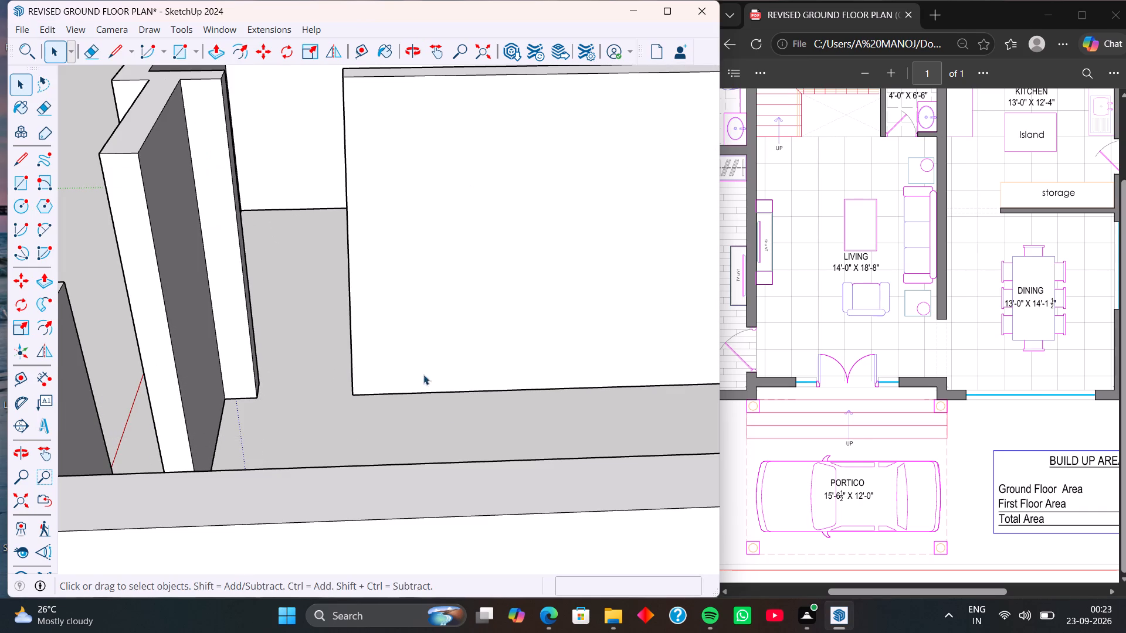
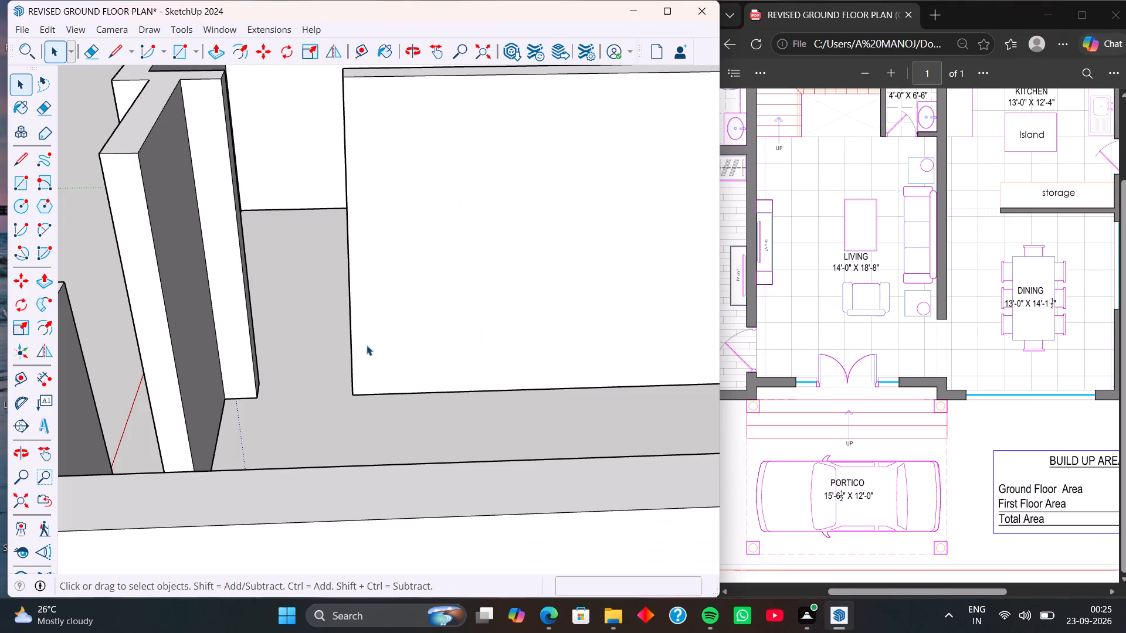
Examine the modelled ground floor walls and openings from several angles against the living and dining area of the plan.
scroll(361, 345, down, 15)
middle_drag(380, 345, 510, 373)
middle_drag(420, 345, 544, 375)
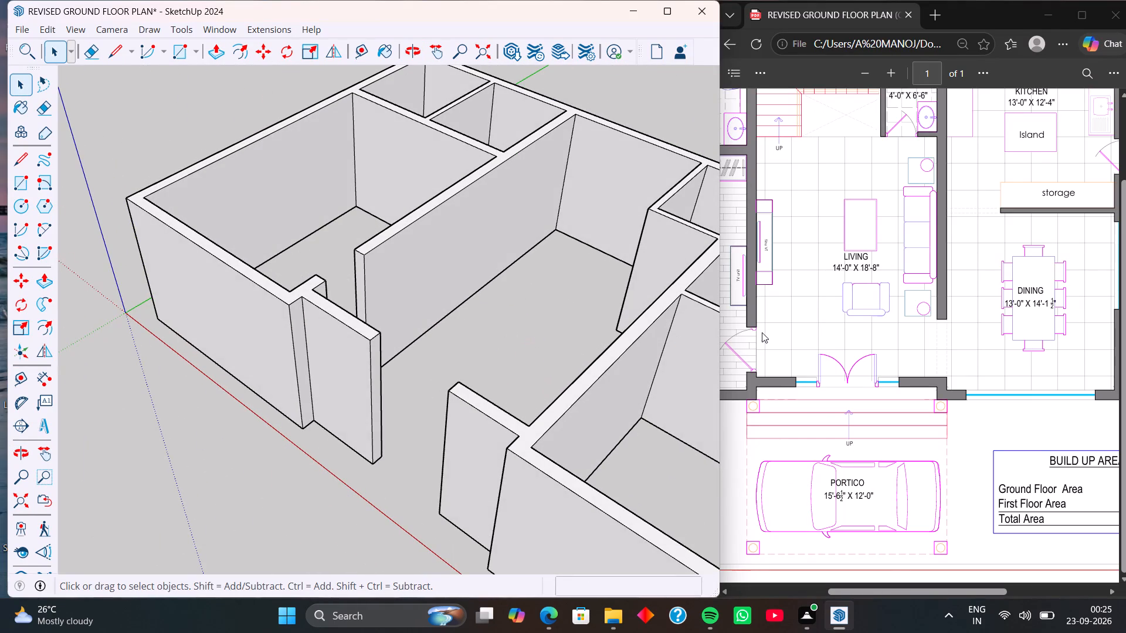
middle_drag(618, 372, 807, 435)
middle_drag(561, 404, 736, 423)
middle_drag(491, 350, 599, 355)
middle_drag(528, 342, 595, 343)
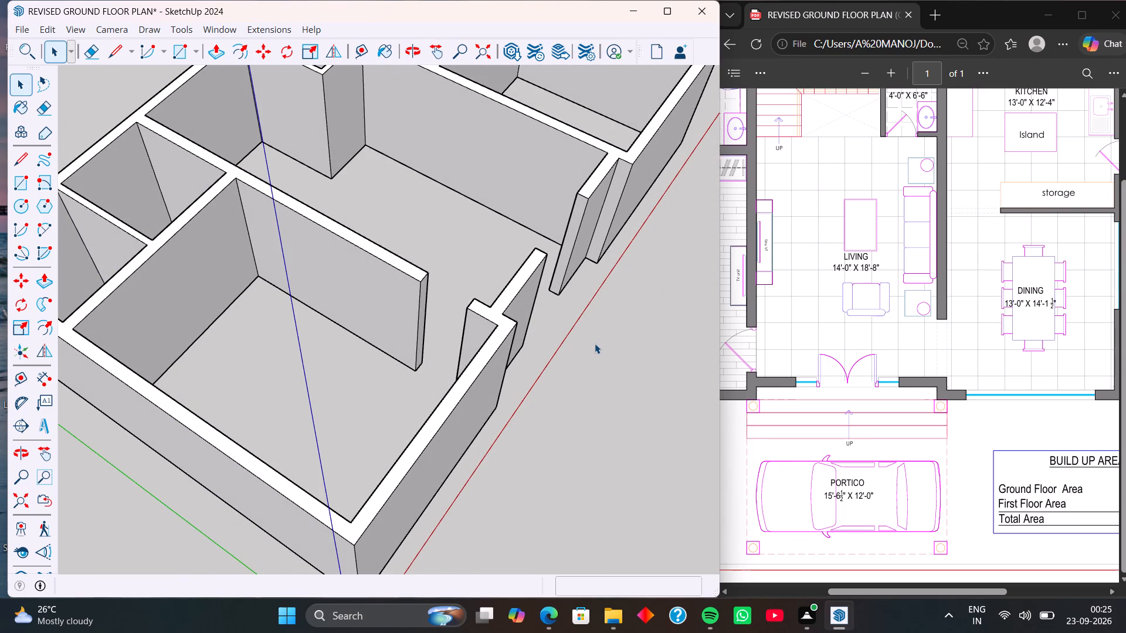
middle_drag(531, 332, 552, 335)
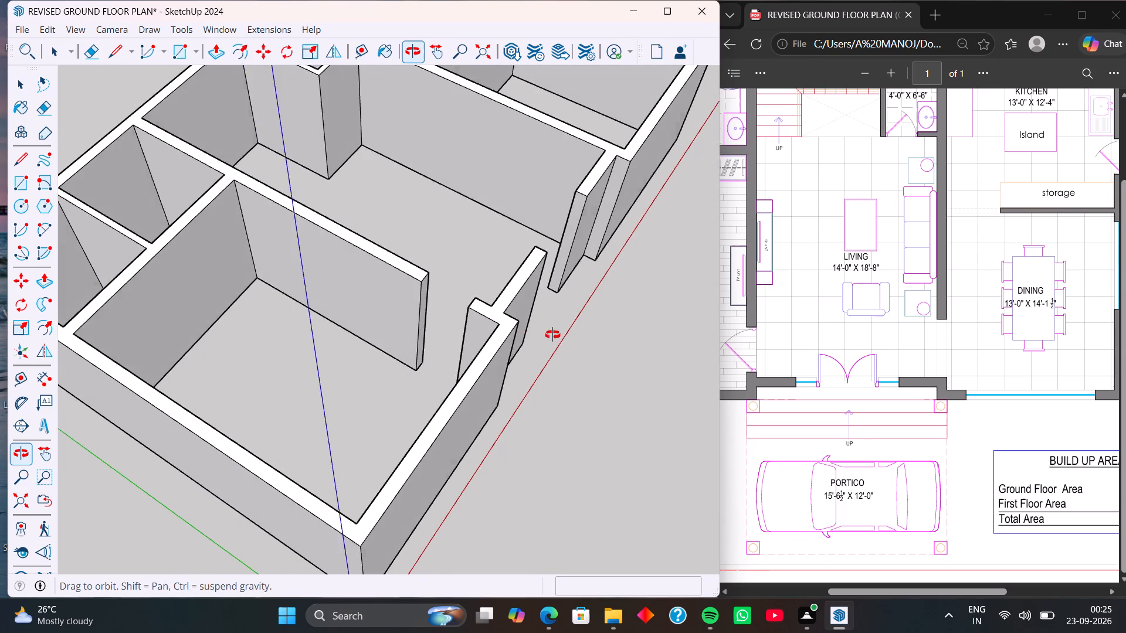
middle_drag(552, 335, 568, 335)
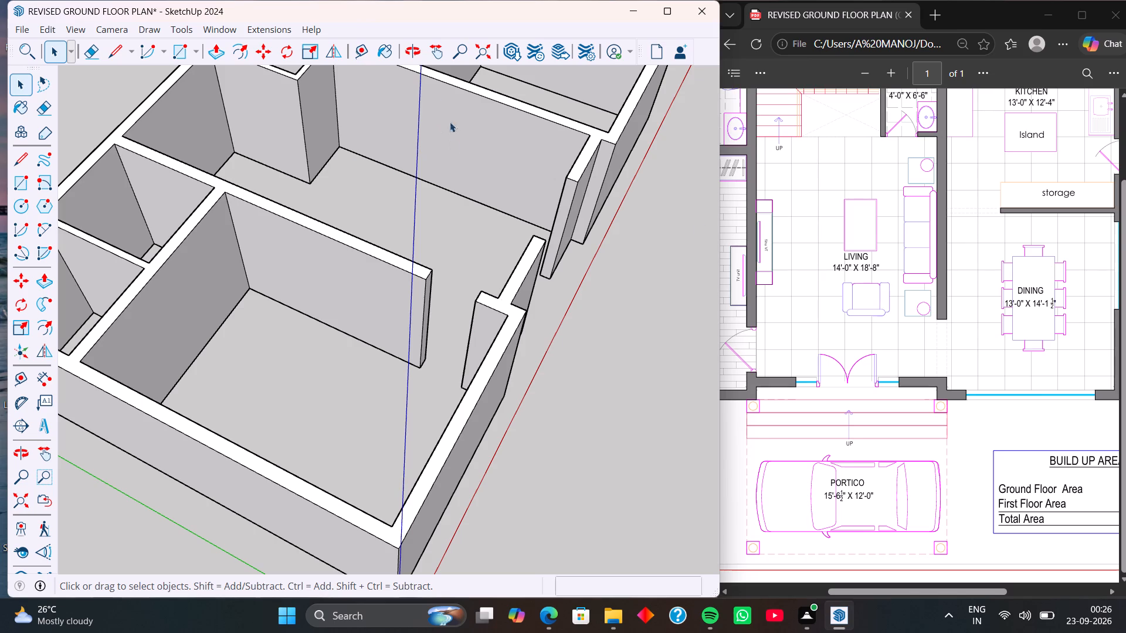
Close the ground floor SketchUp model and the reference floor plan PDF.
click(697, 15)
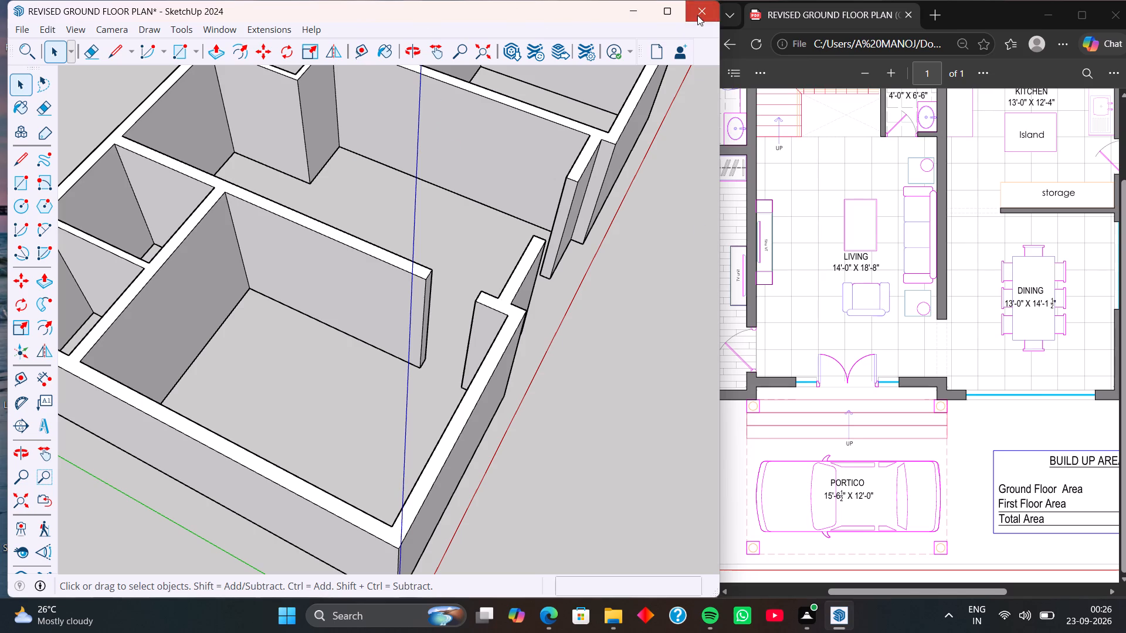
click(316, 324)
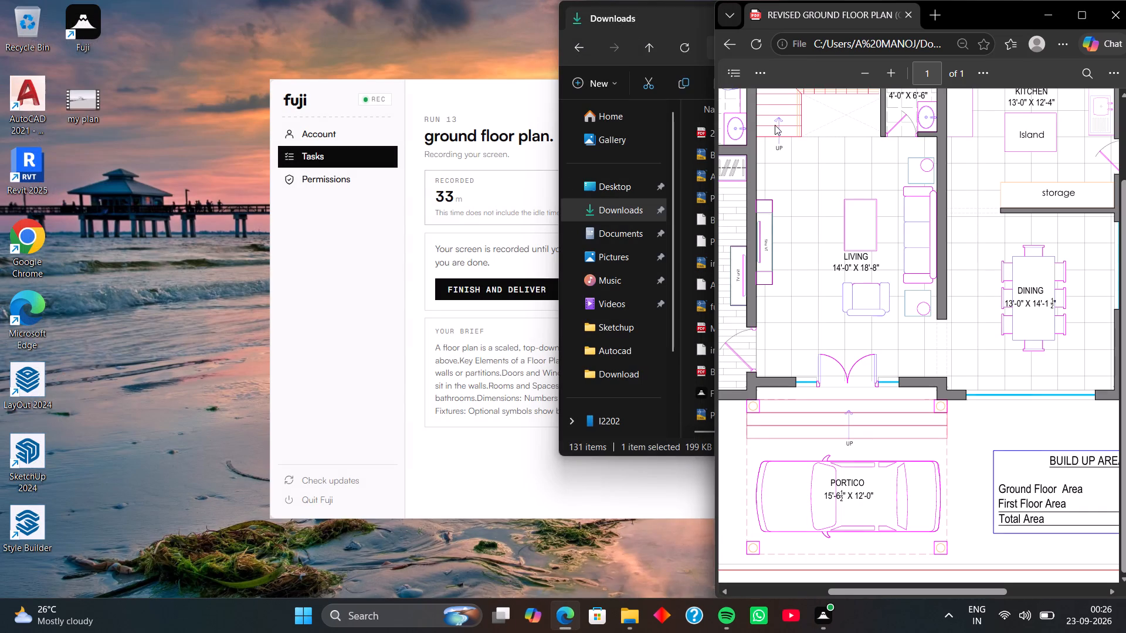
click(1117, 16)
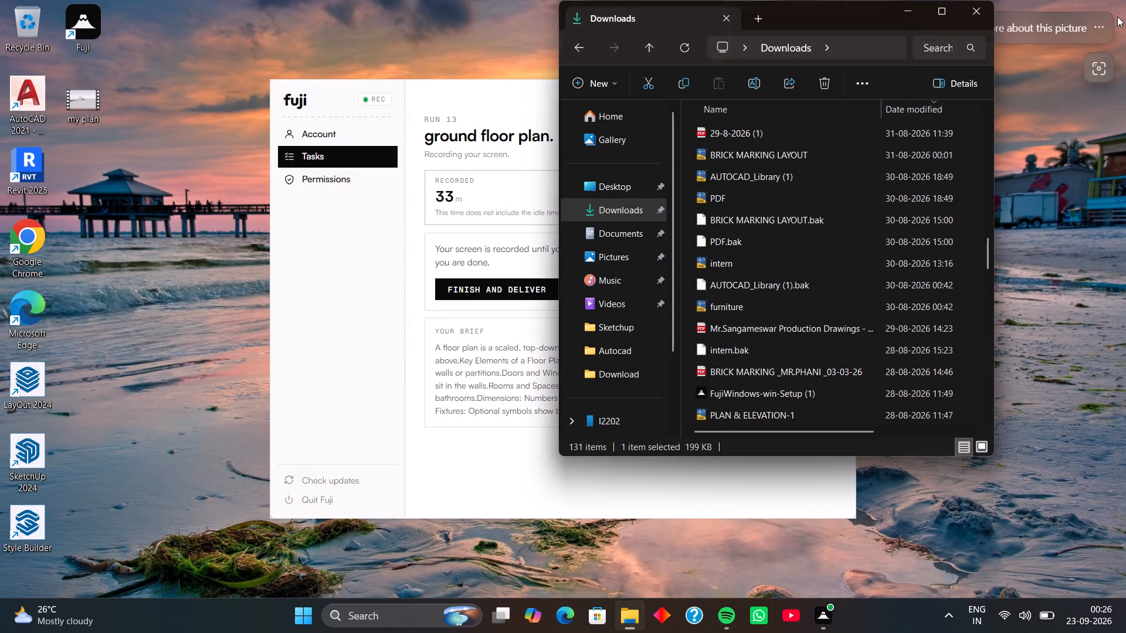
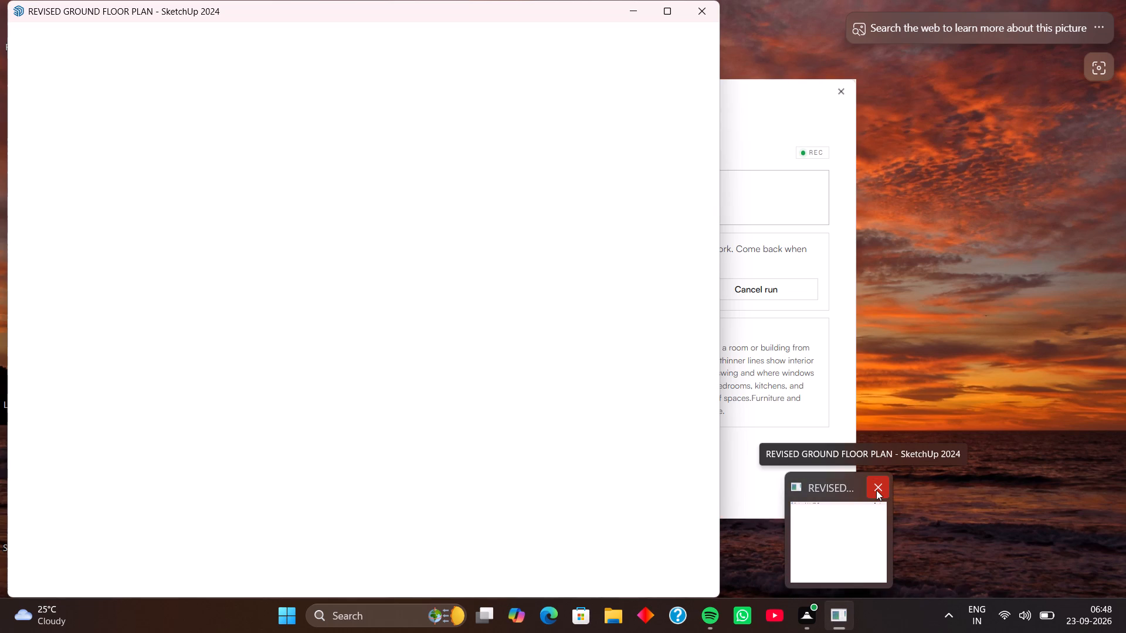
Force the remaining REVISED GROUND FLOOR PLAN window of SketchUp to close instead of waiting for the program to respond.
click(876, 490)
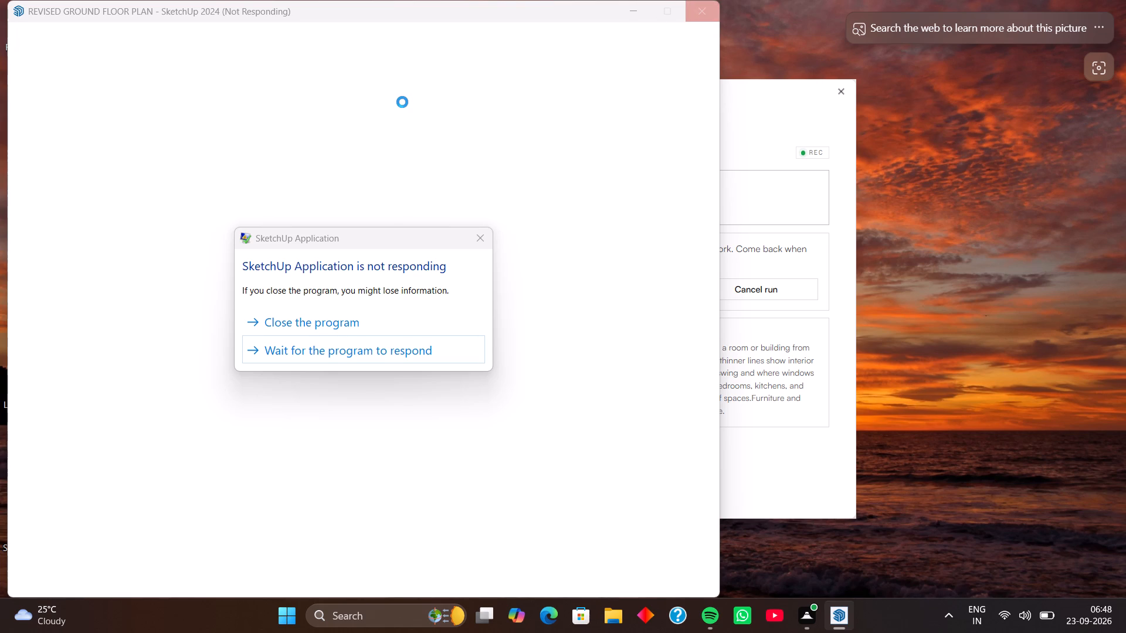
click(333, 322)
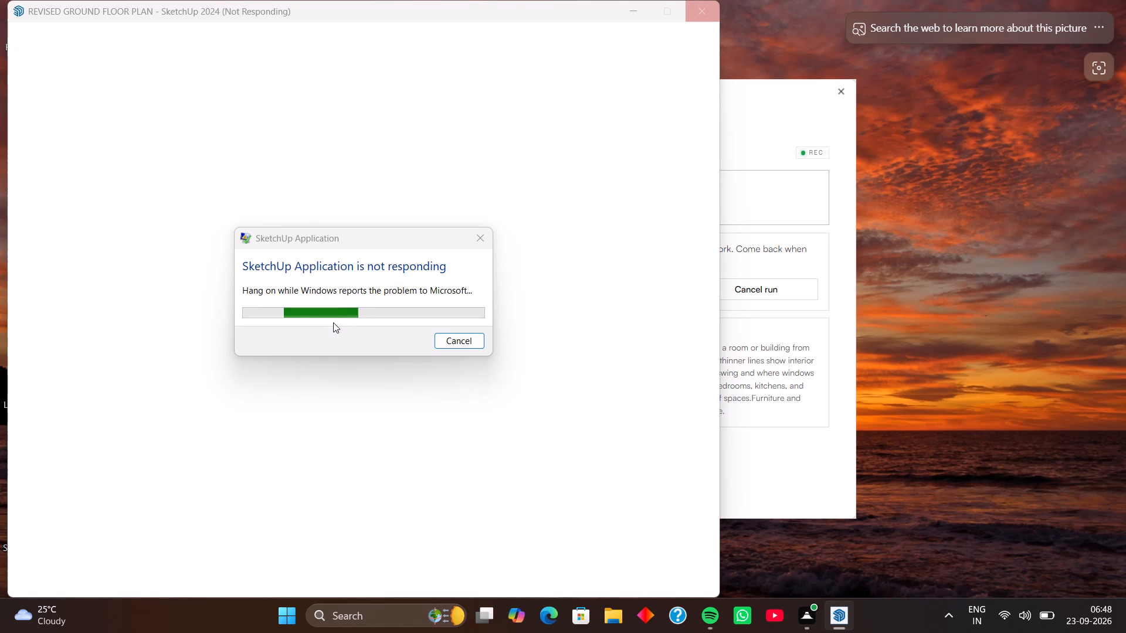
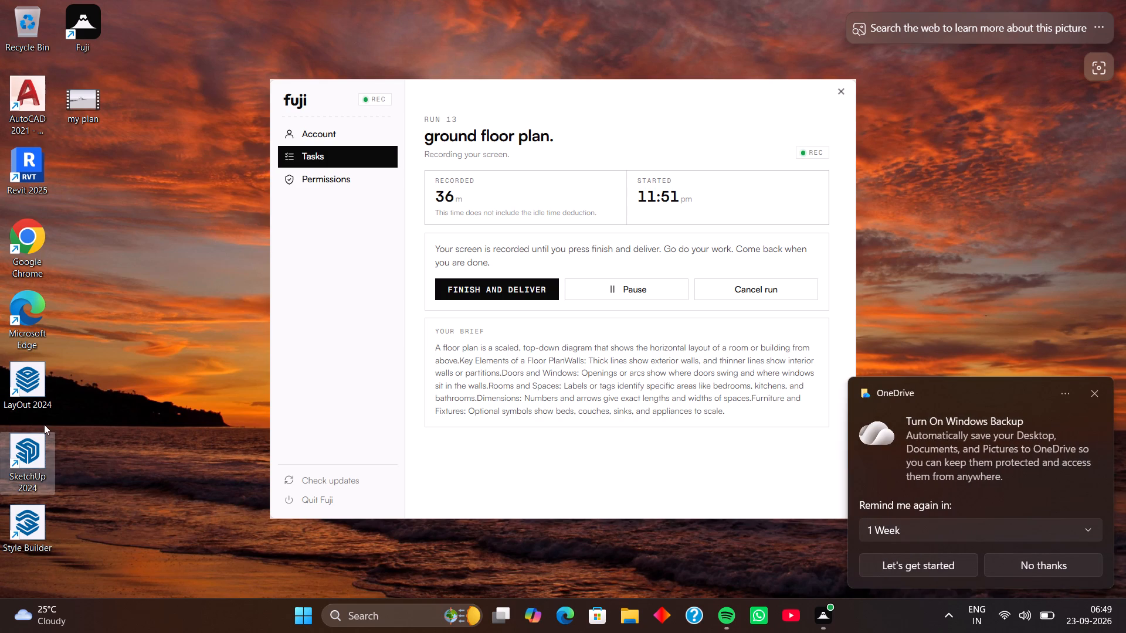
Relaunch SketchUp 2024 from the desktop and bring its welcome window in front of the recorder window.
key(Return)
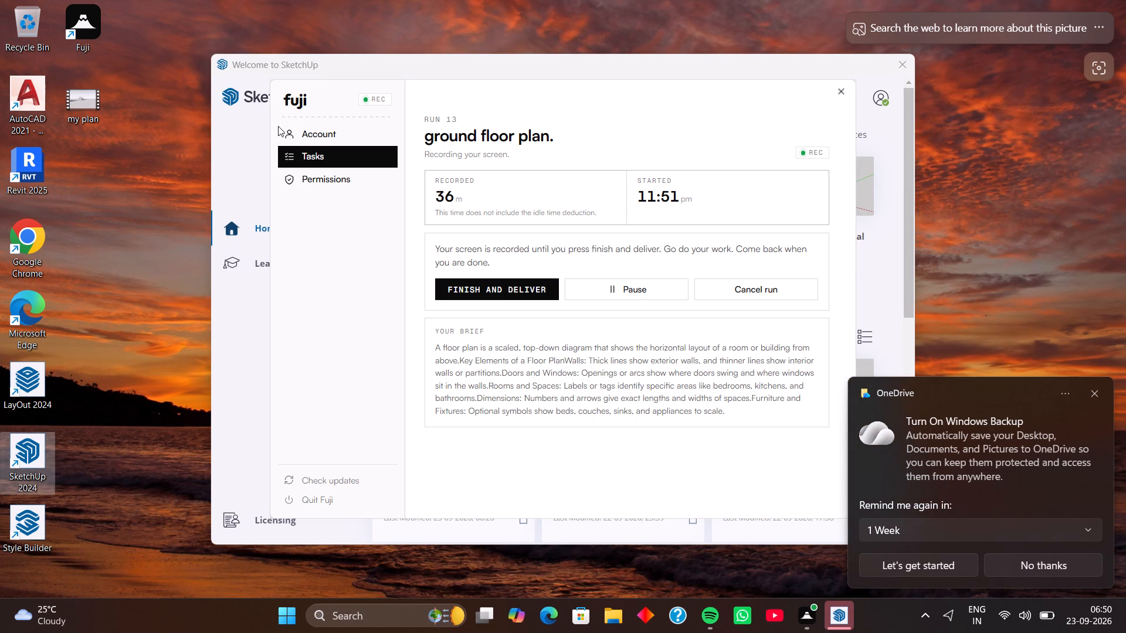
click(238, 101)
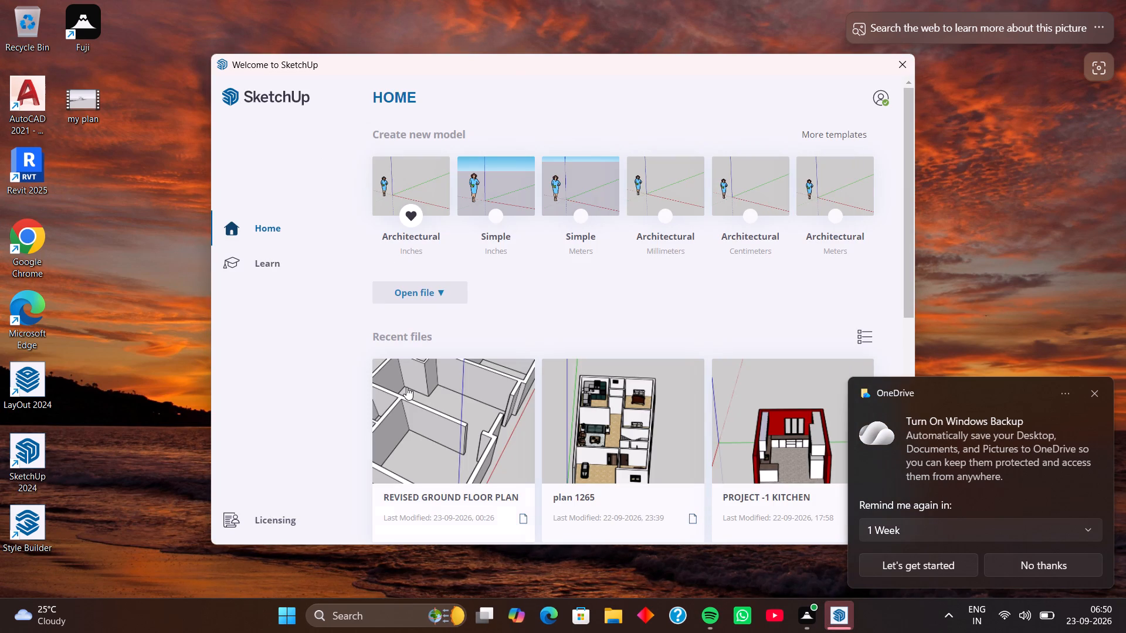
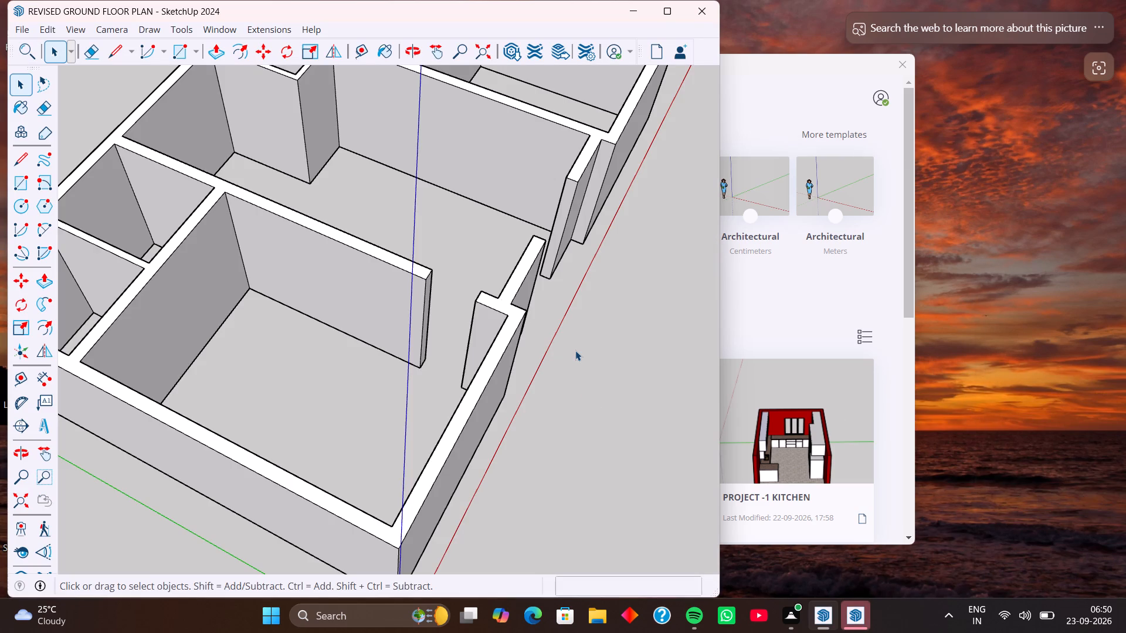
Open the REVISED GROUND FLOOR PLAN PDF from the Downloads folder in File Explorer, and close the folder window.
double_click(599, 618)
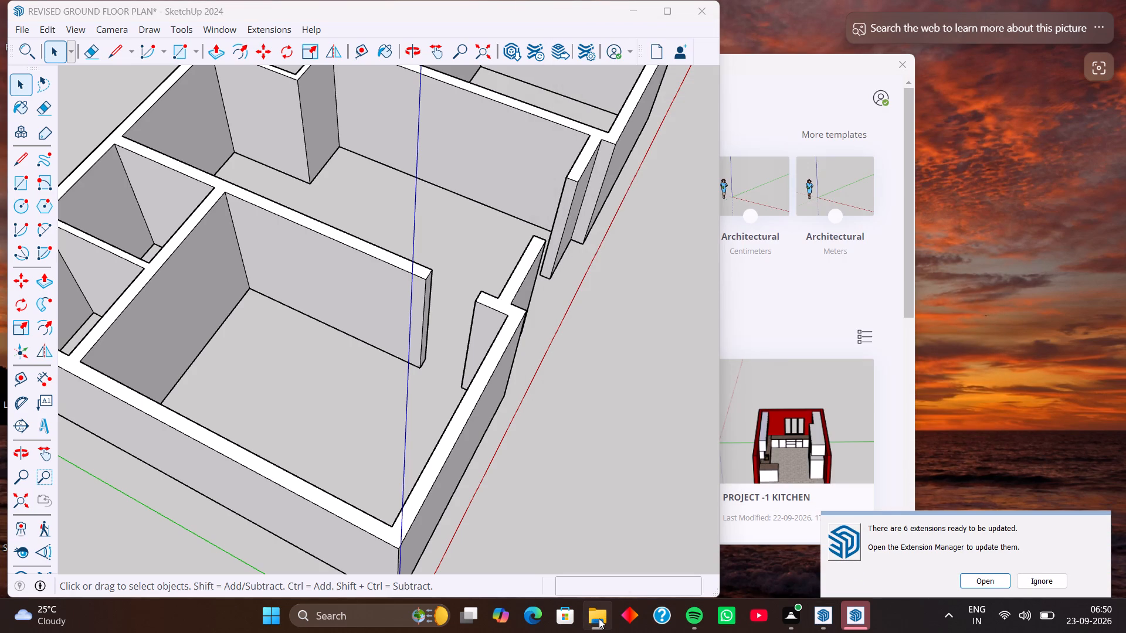
click(599, 618)
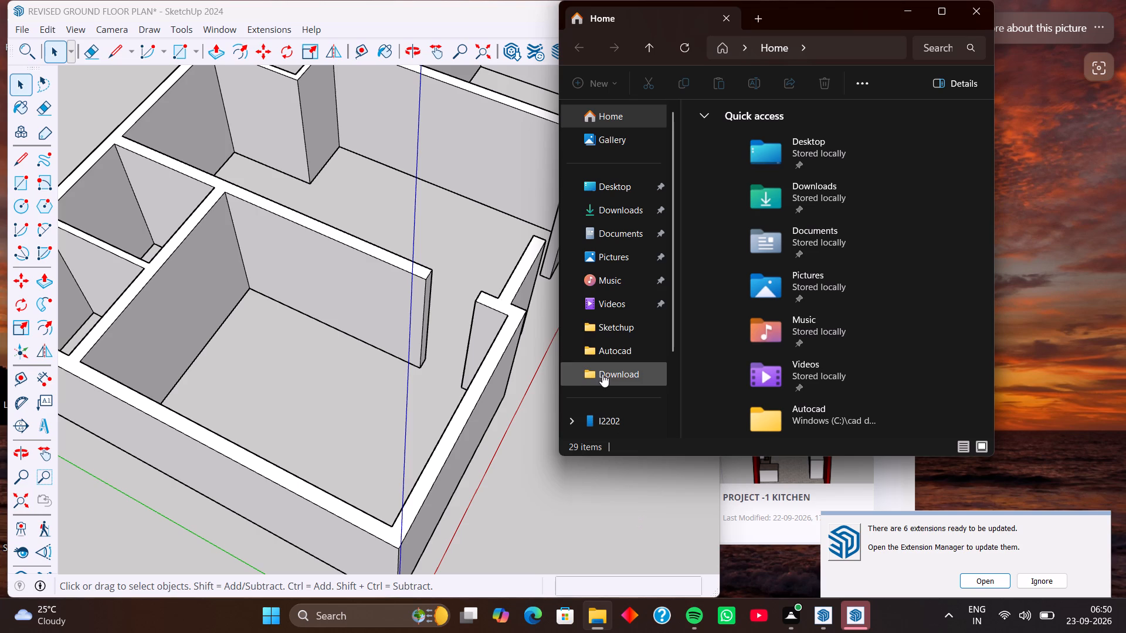
click(614, 215)
drag(614, 215, 685, 247)
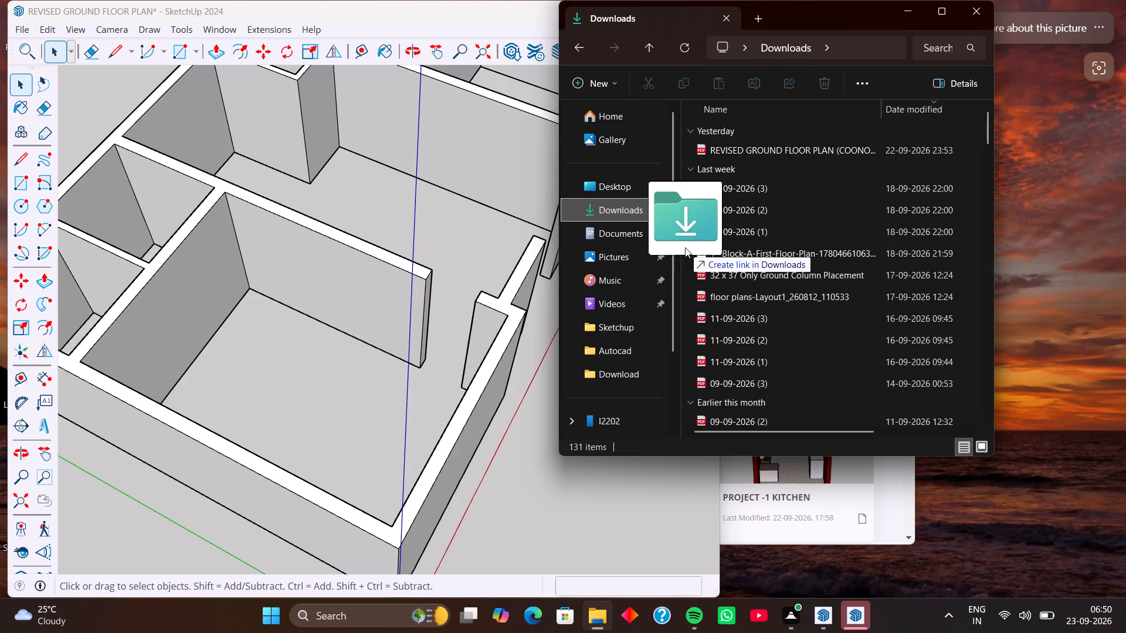
drag(685, 247, 640, 229)
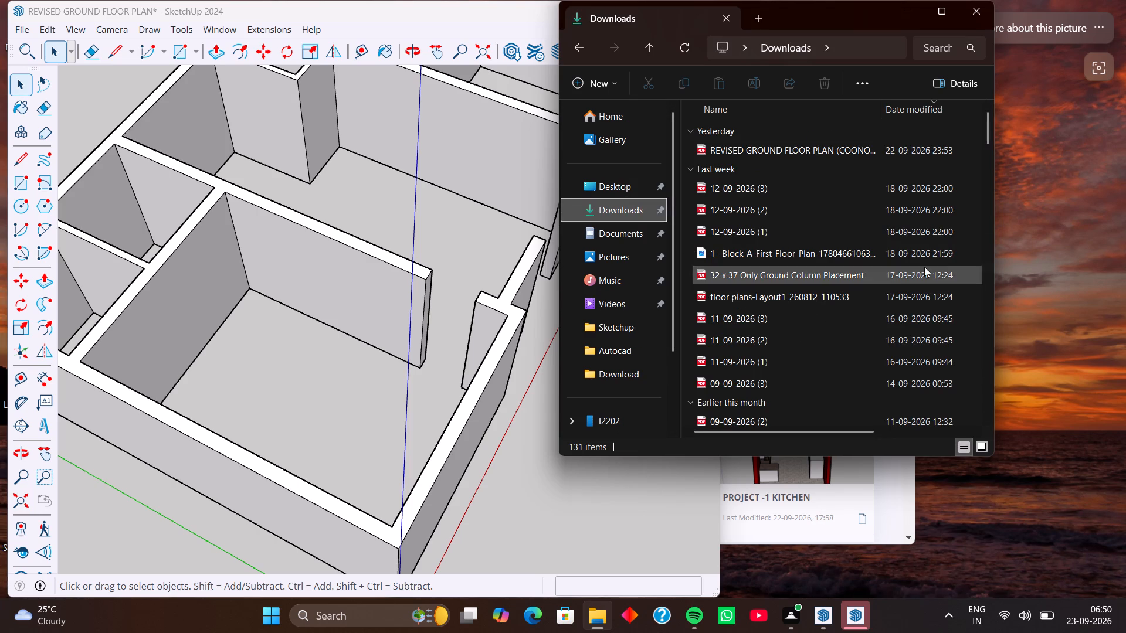
double_click(863, 155)
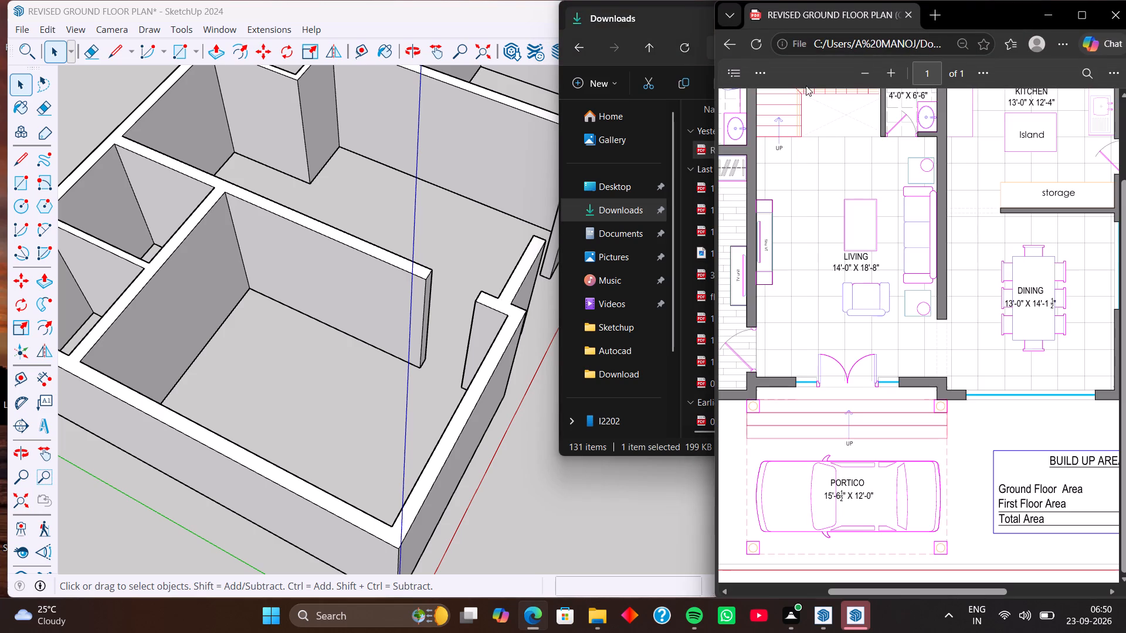
click(683, 26)
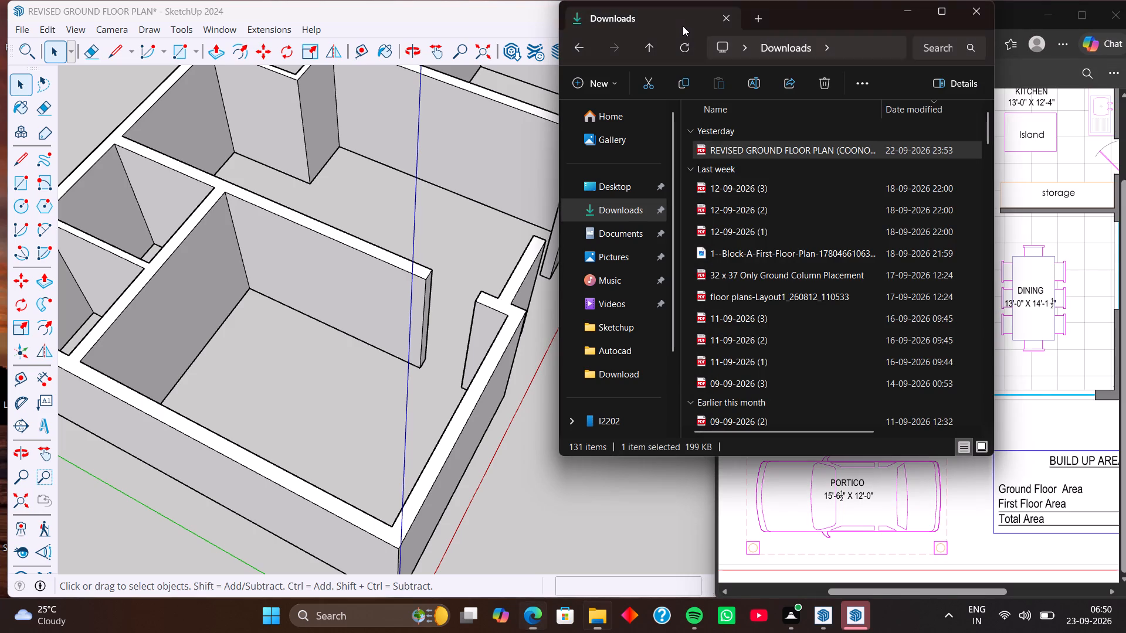
click(969, 11)
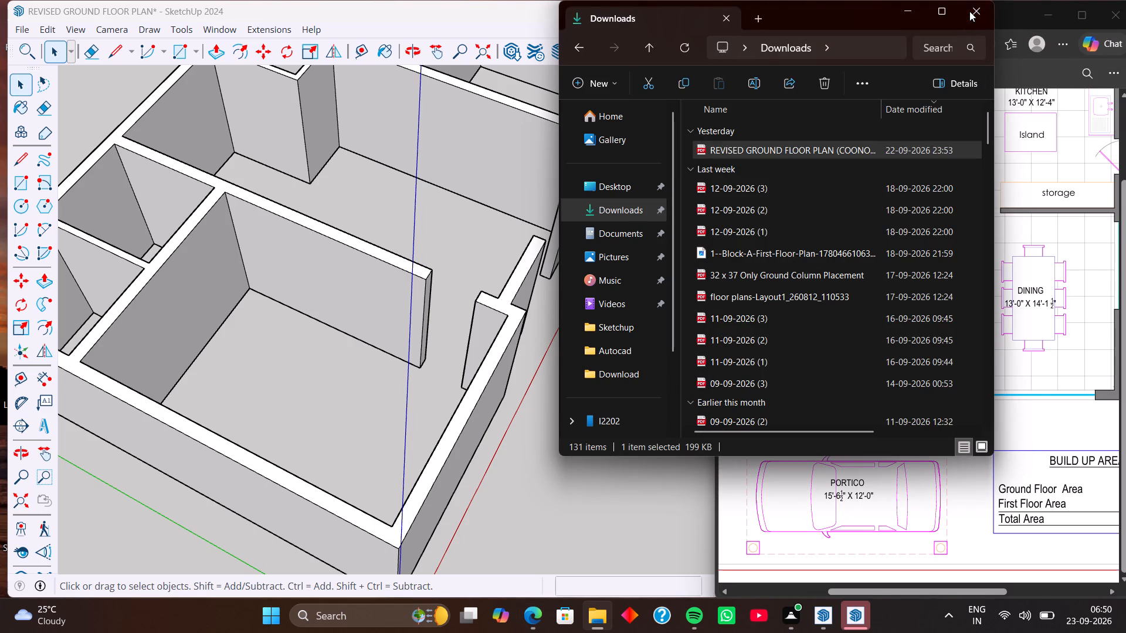
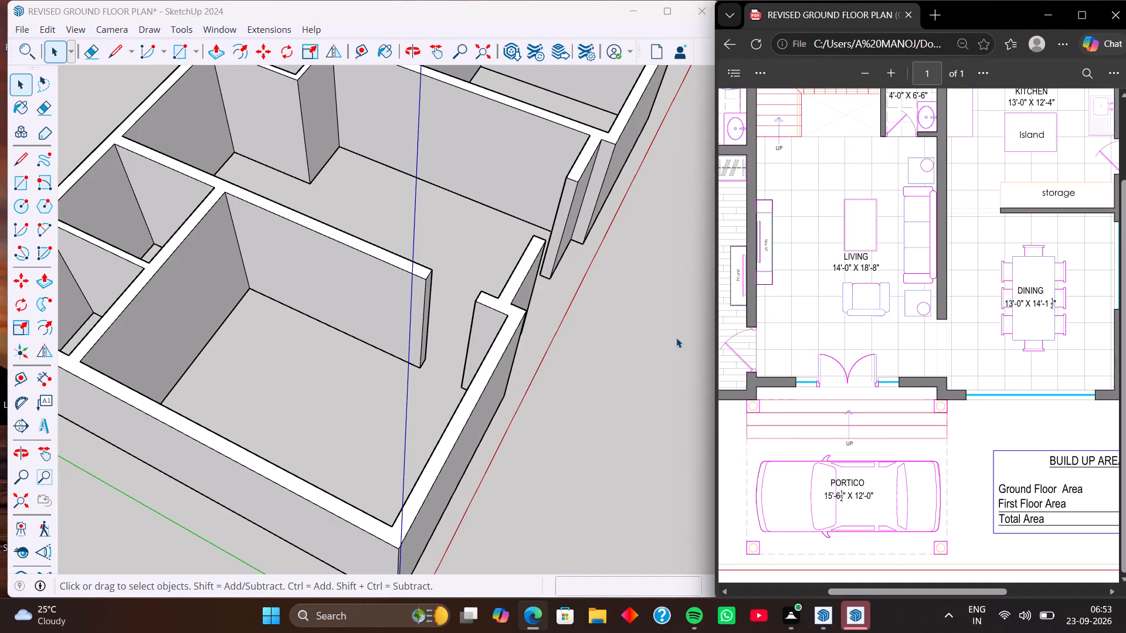
Examine the front walls and the living room entrance opening of the 3D model from outside, alongside the reference plan.
drag(675, 347, 511, 333)
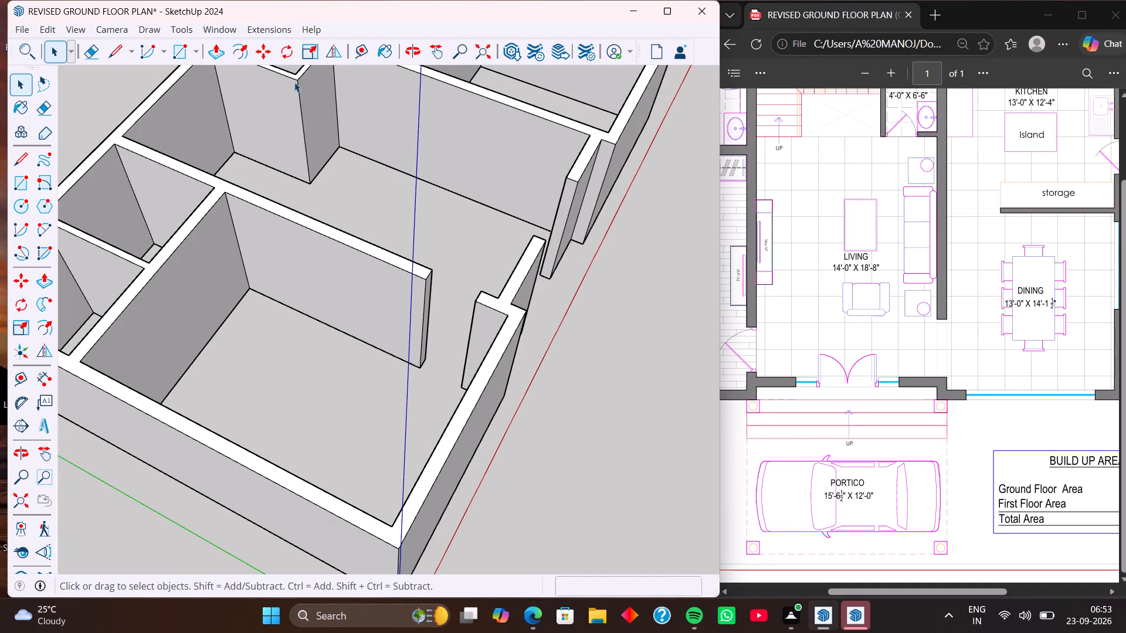
click(415, 57)
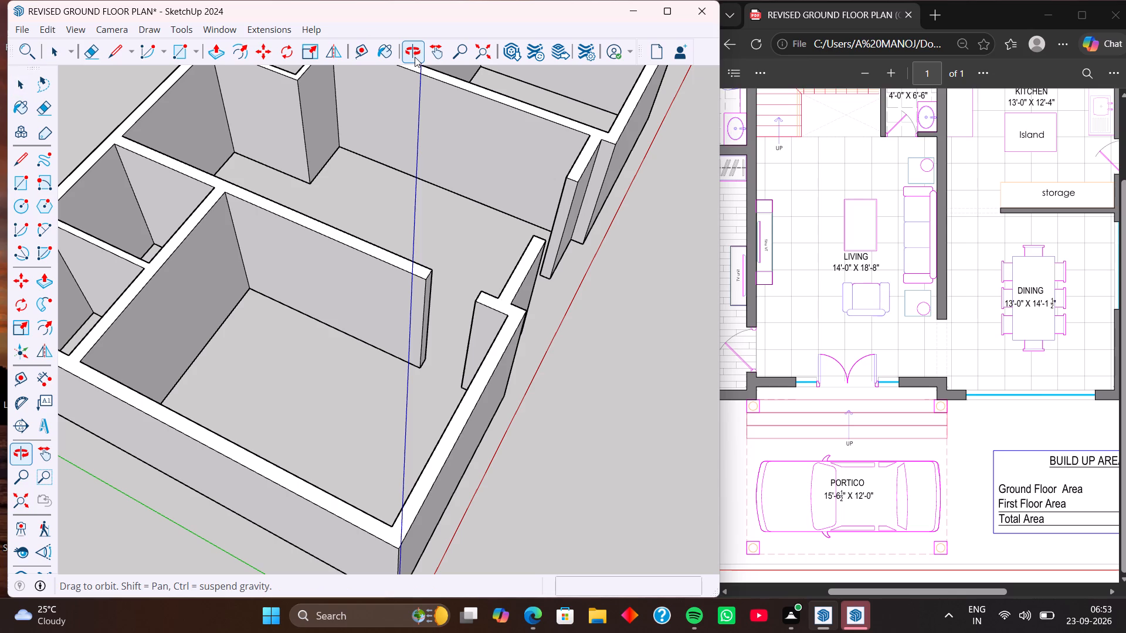
drag(622, 302, 489, 285)
drag(567, 357, 459, 308)
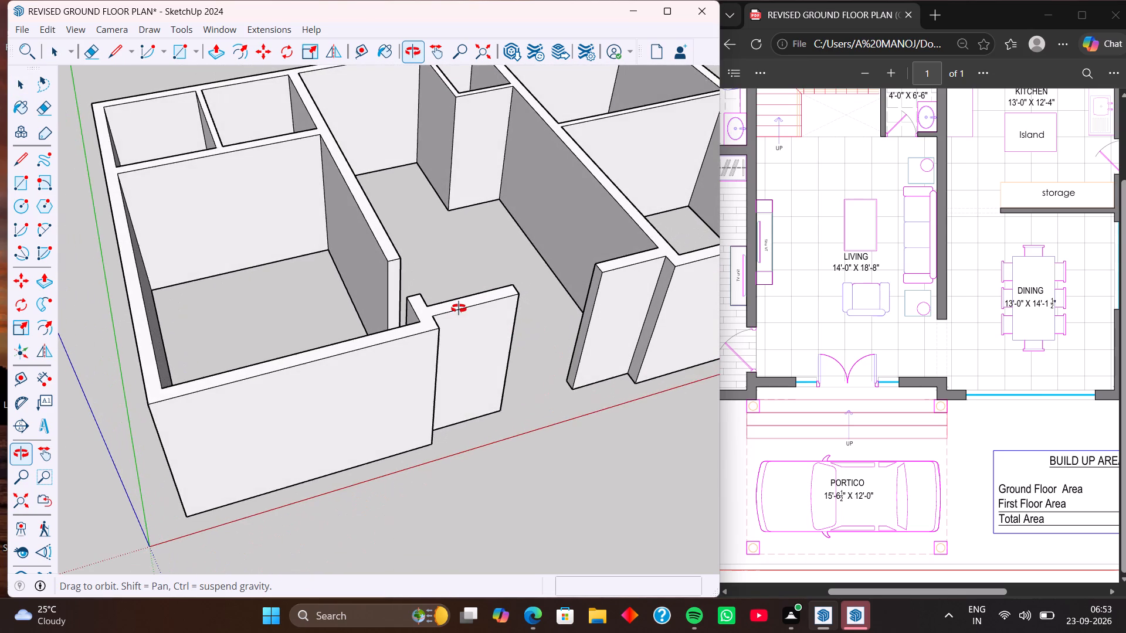
drag(459, 308, 331, 272)
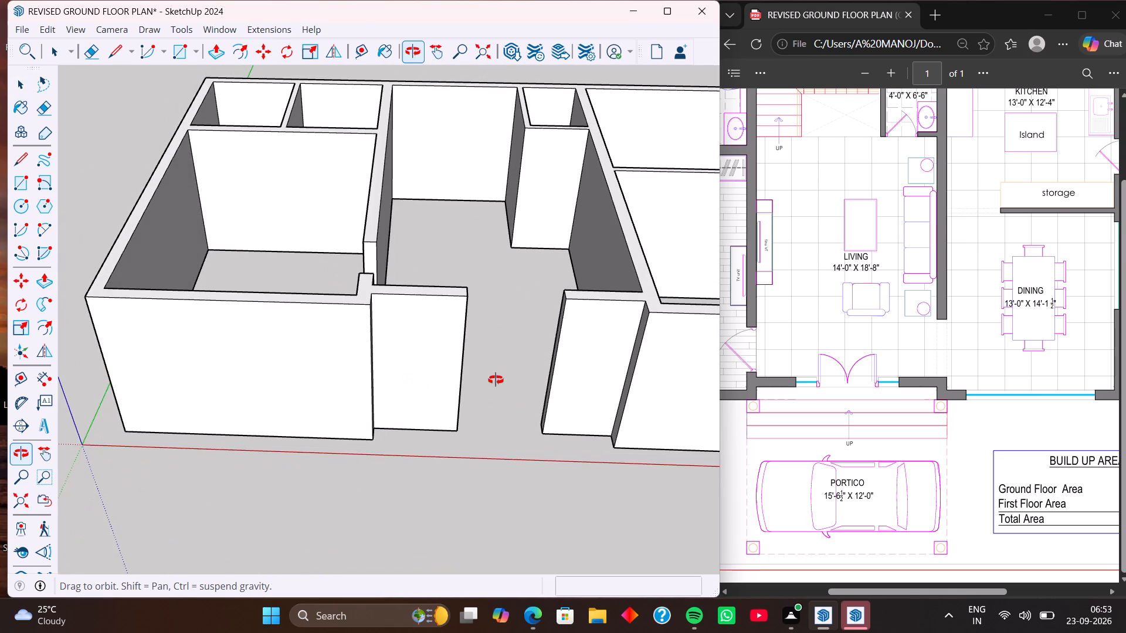
drag(585, 321, 523, 280)
drag(514, 279, 454, 270)
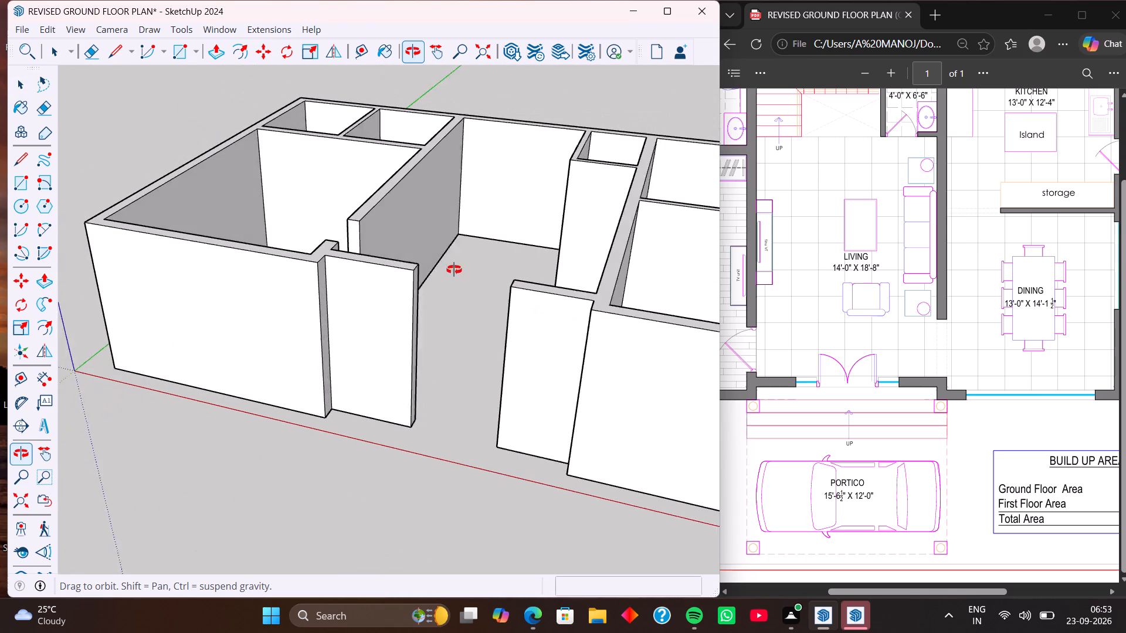
drag(454, 270, 446, 270)
drag(381, 273, 359, 273)
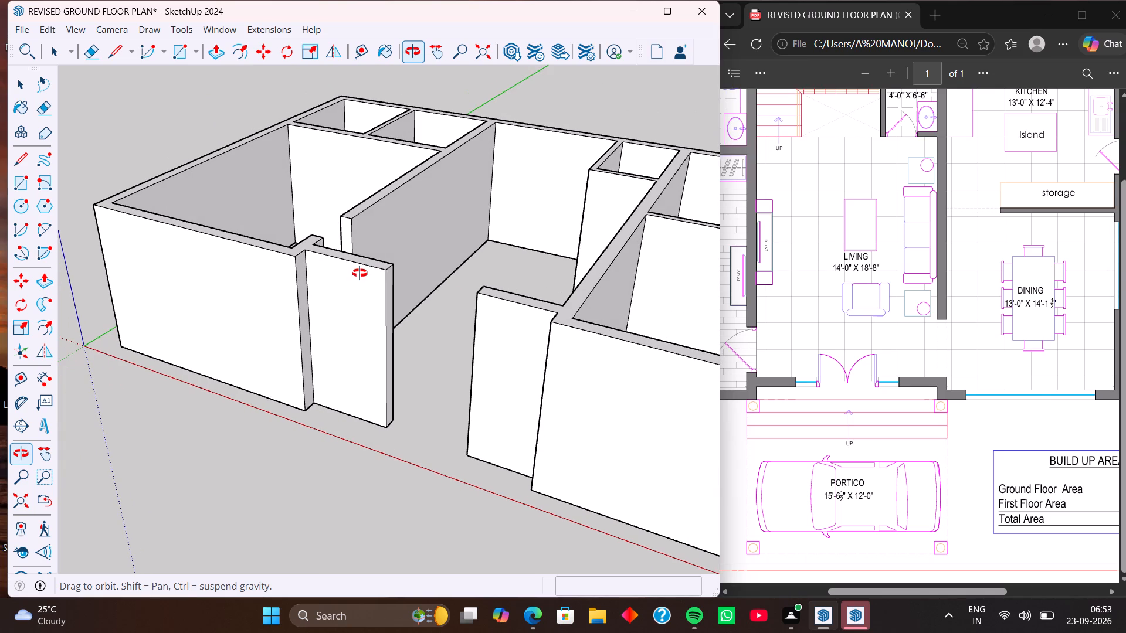
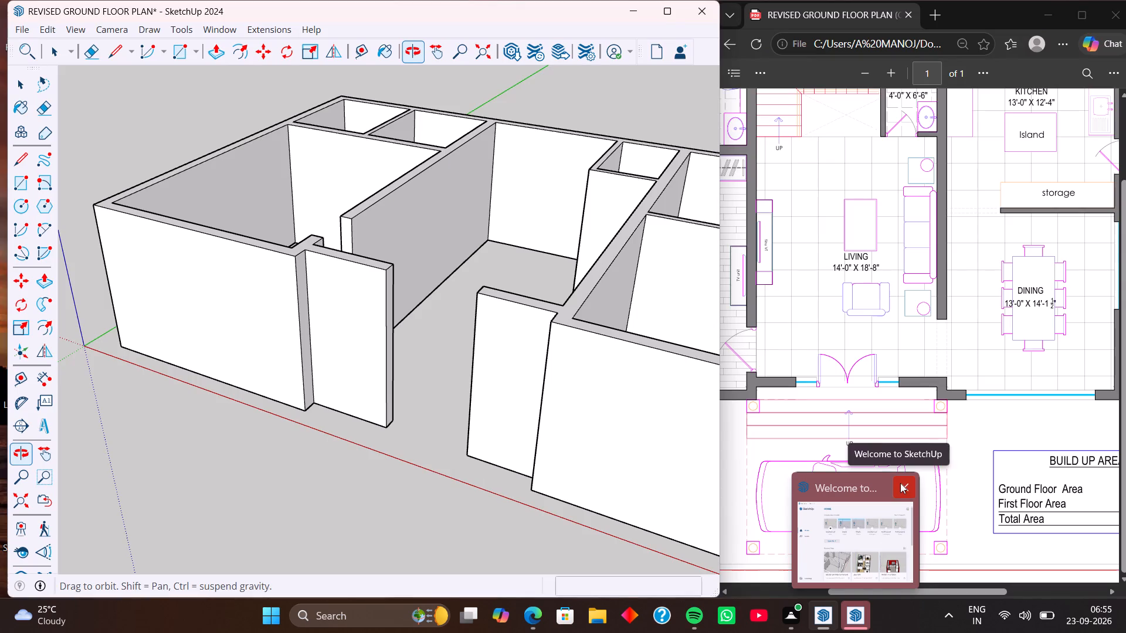
Close the separate Welcome to SketchUp window, keeping the ground floor plan model open.
click(901, 483)
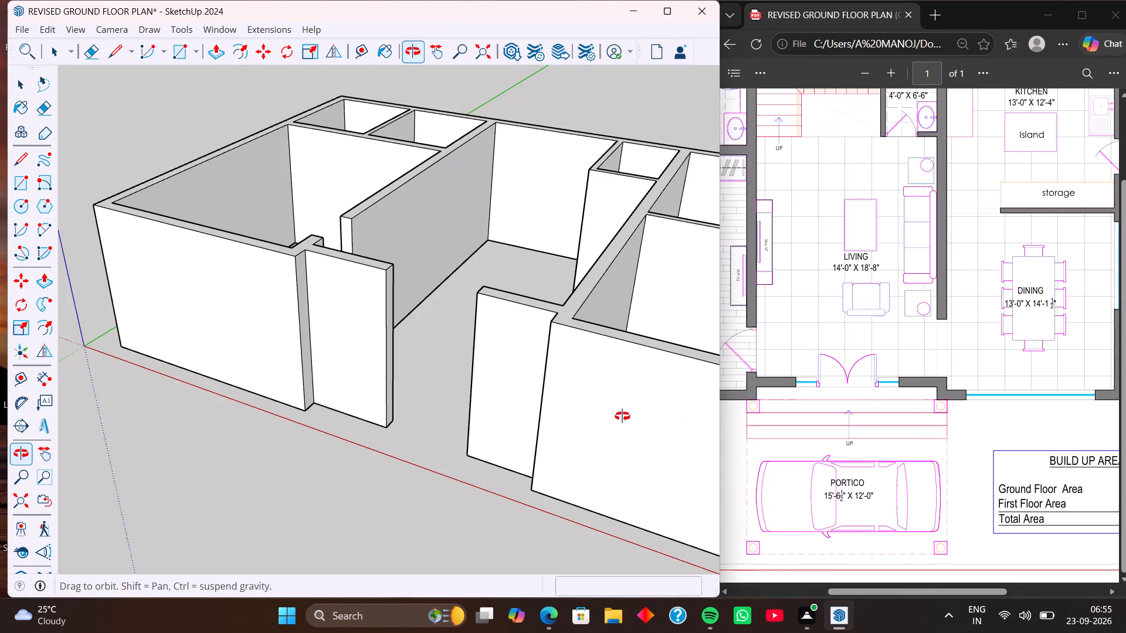
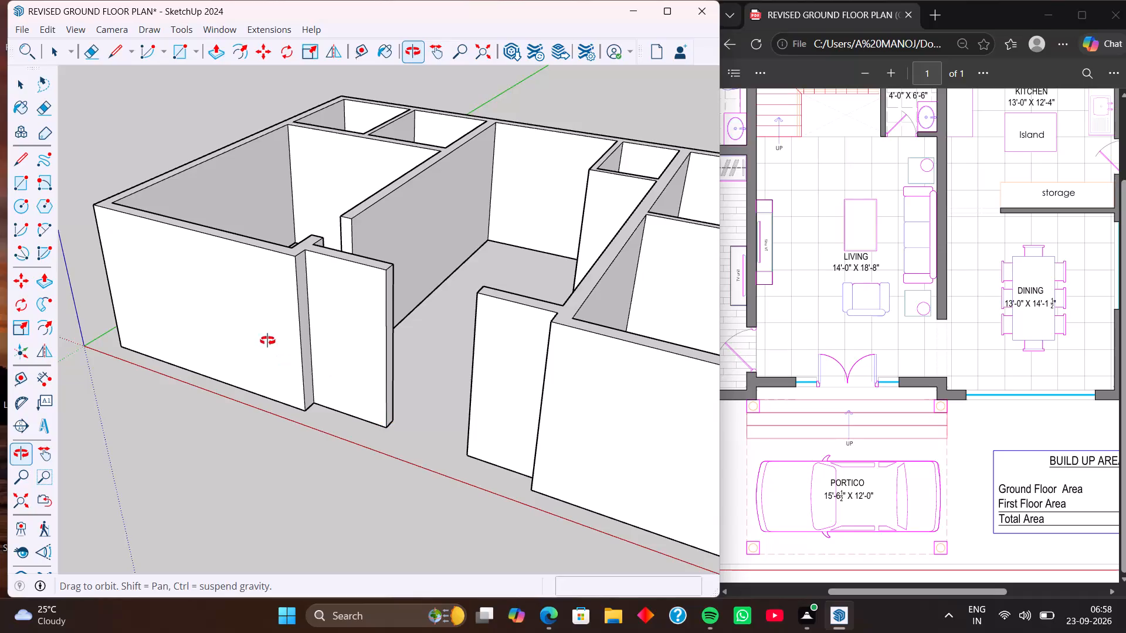
Examine the extruded ground floor walls from several sides, including the front entrance gap and the outer side and rear walls.
drag(400, 294, 290, 270)
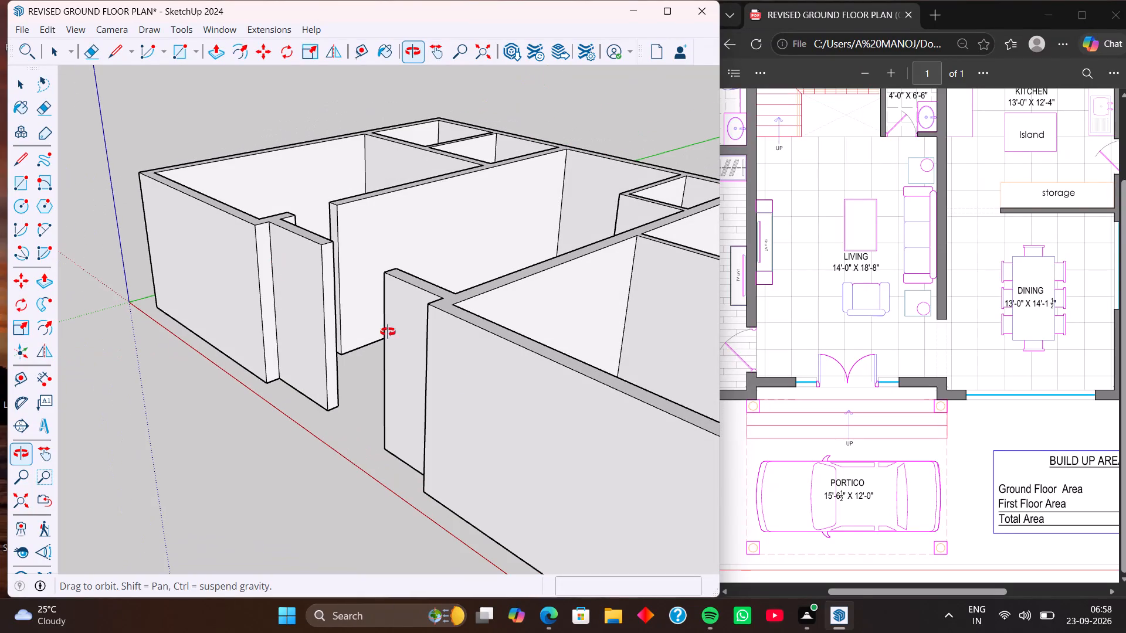
drag(620, 452, 560, 370)
ctrl+scroll(560, 370, down, 17)
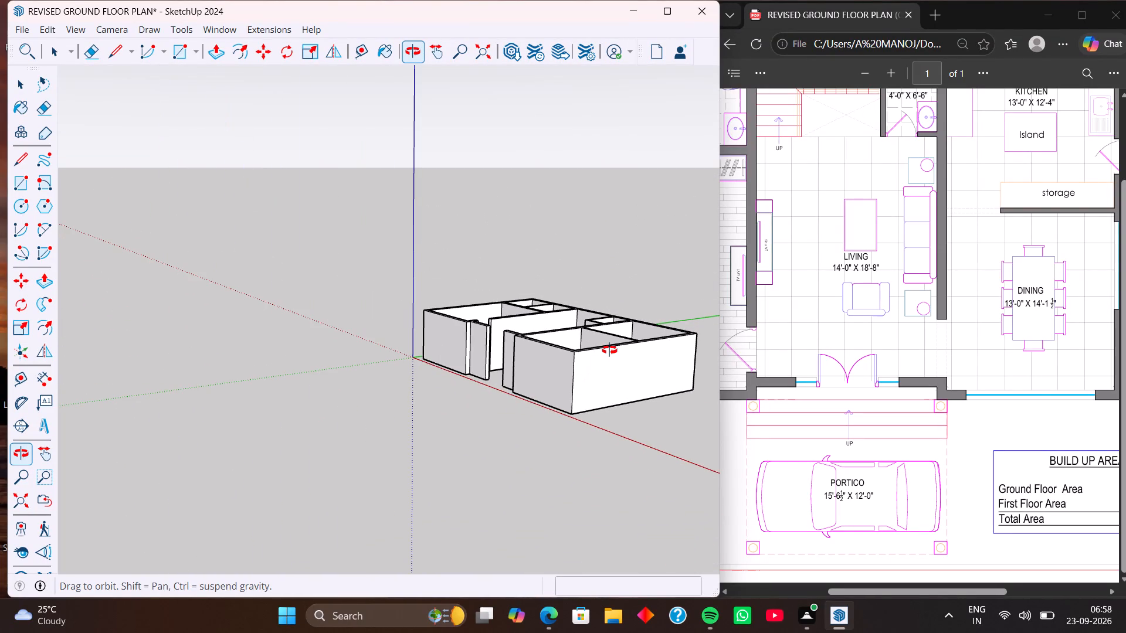
drag(608, 353, 525, 384)
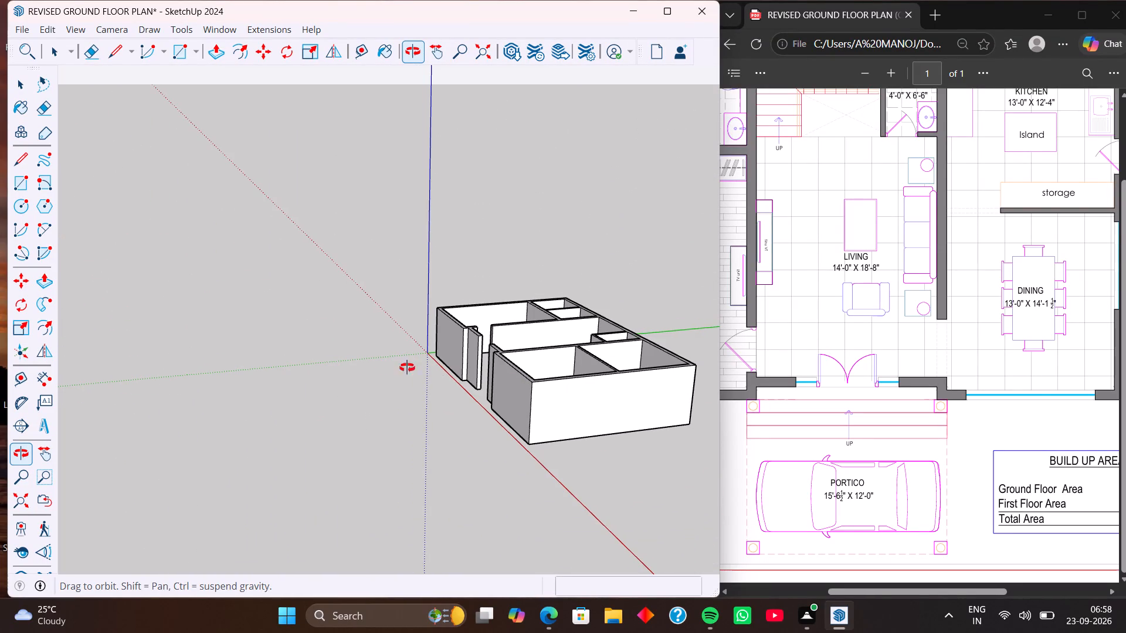
drag(594, 420, 419, 396)
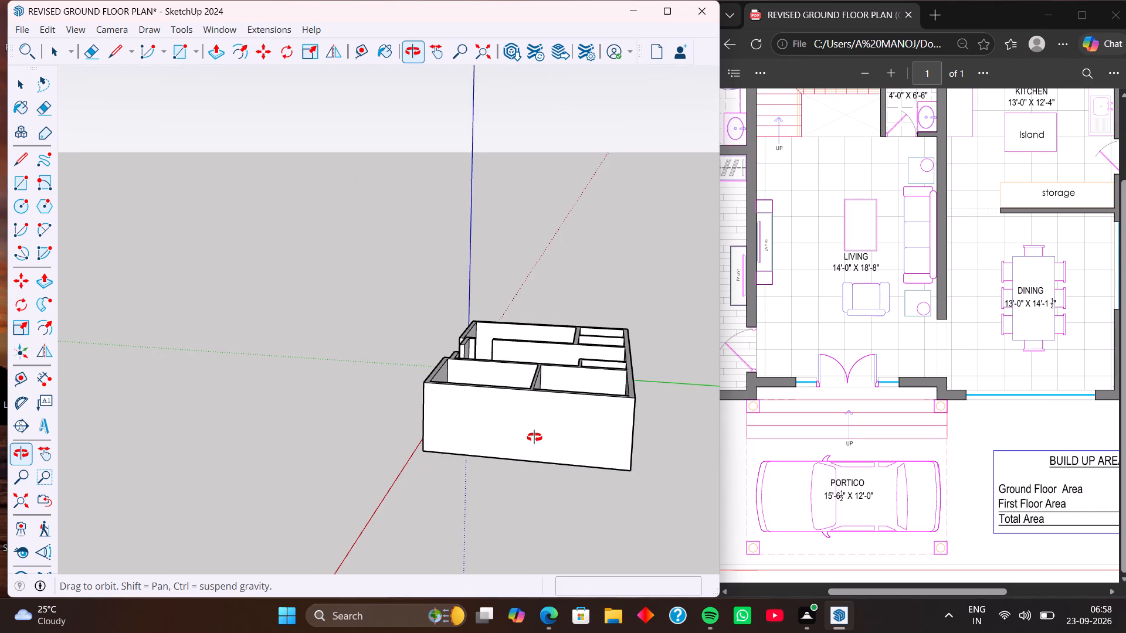
drag(537, 436, 244, 397)
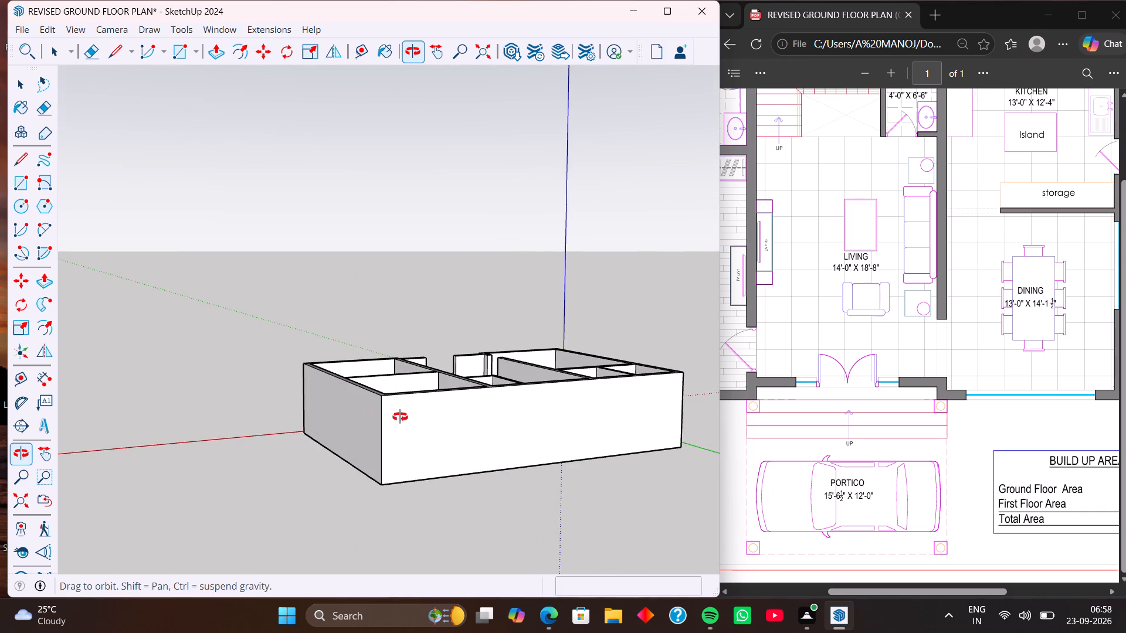
drag(458, 453, 430, 503)
drag(430, 503, 423, 553)
click(428, 623)
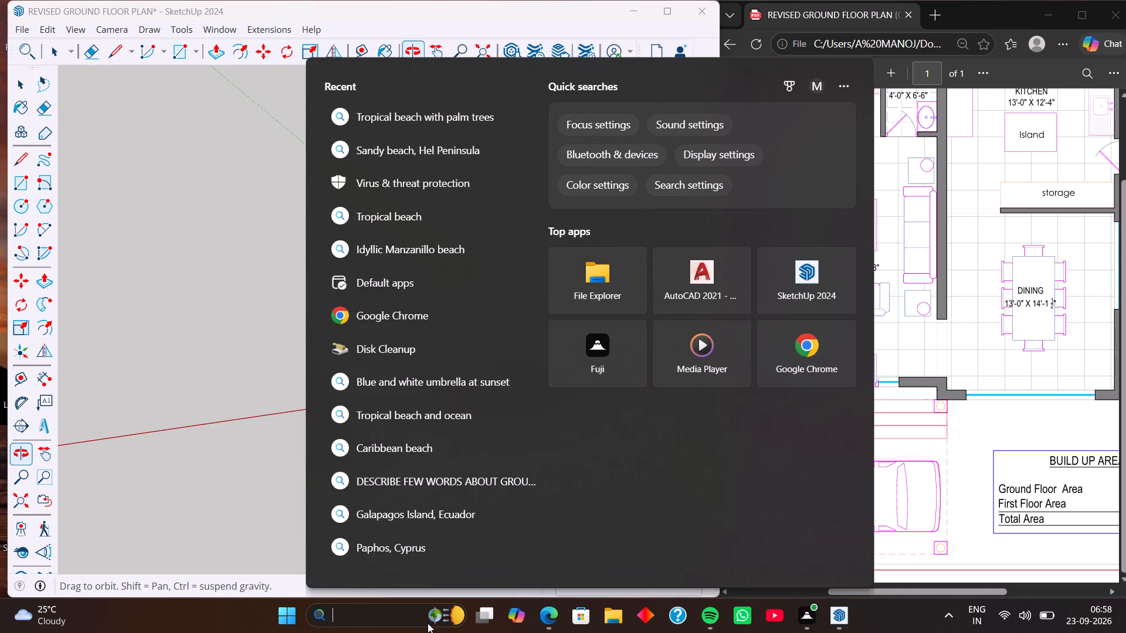
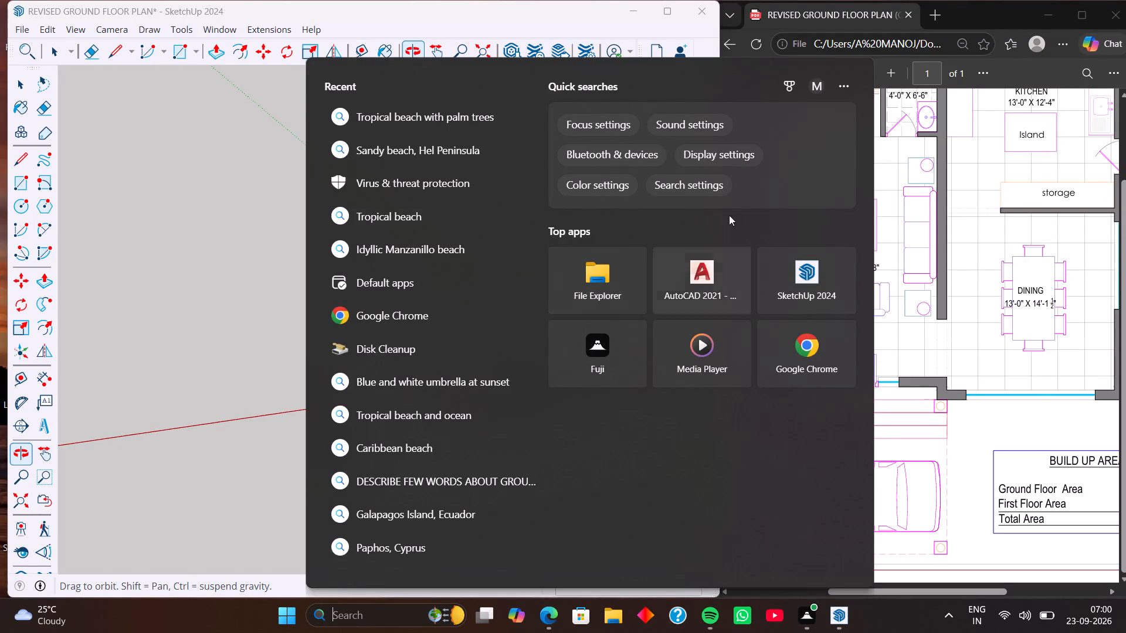
Dismiss the Windows search overlay and return to the floor plan model in SketchUp.
click(272, 154)
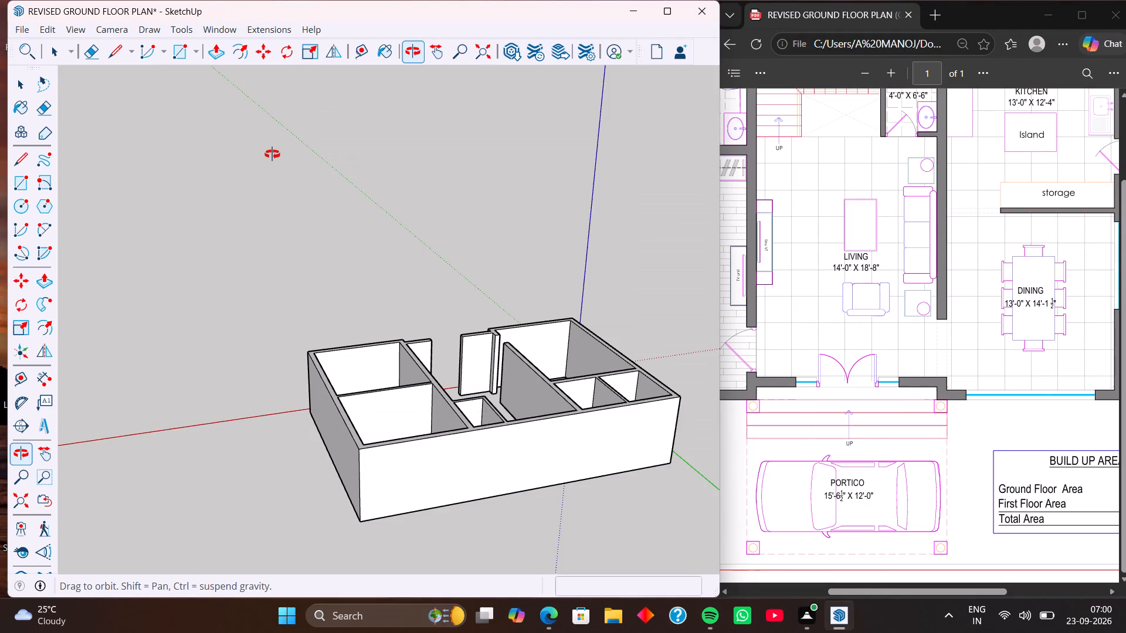
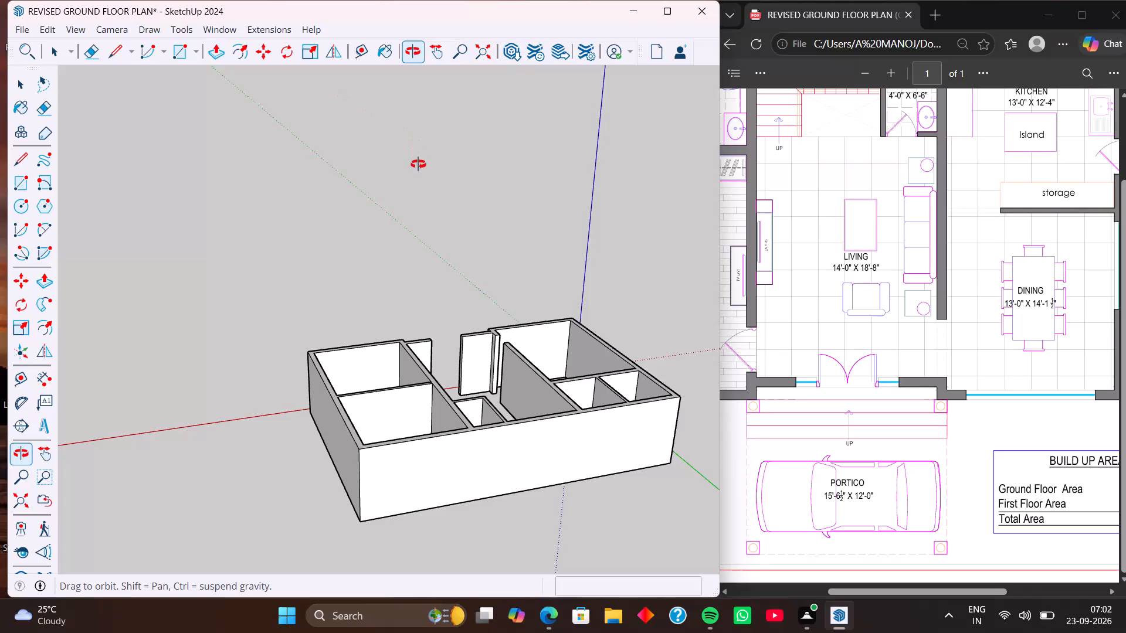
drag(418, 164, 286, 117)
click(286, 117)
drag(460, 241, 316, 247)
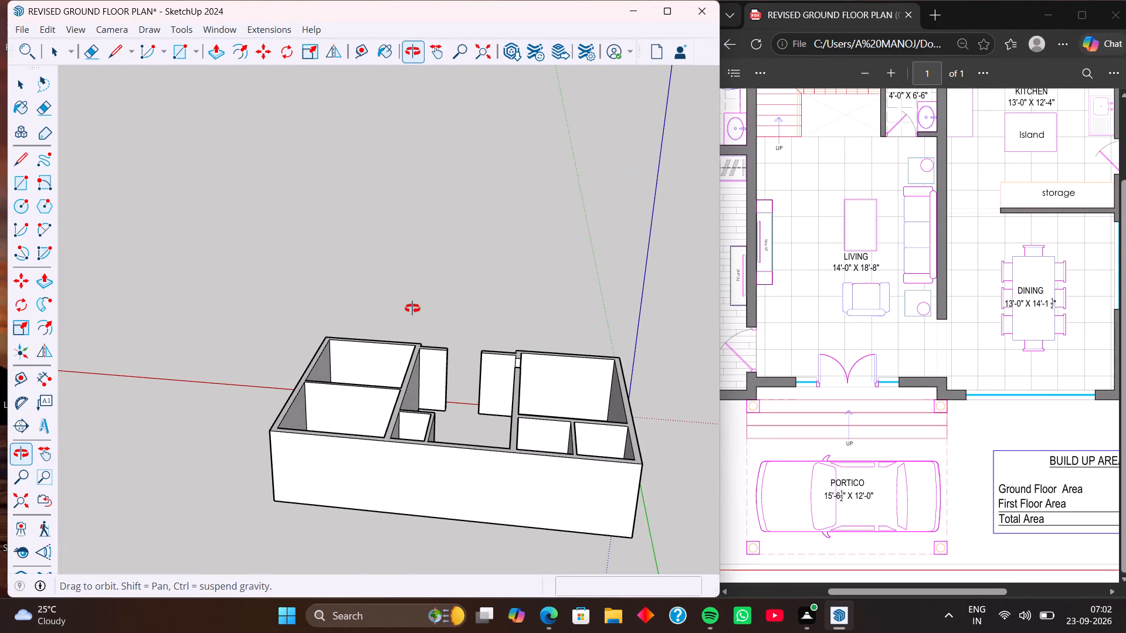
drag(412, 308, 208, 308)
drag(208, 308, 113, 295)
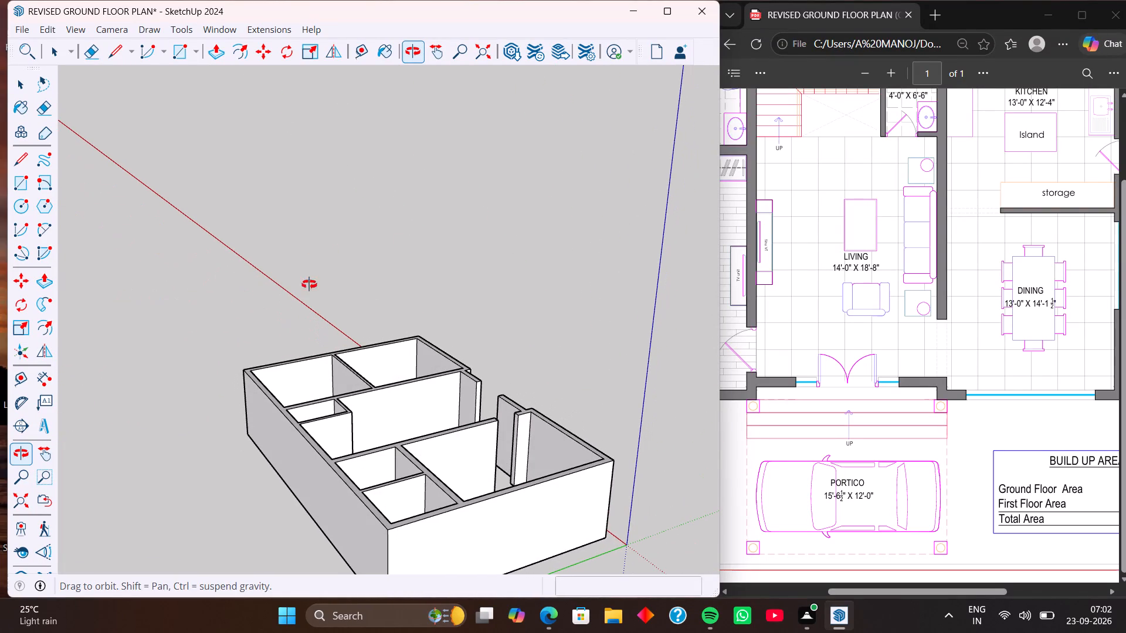
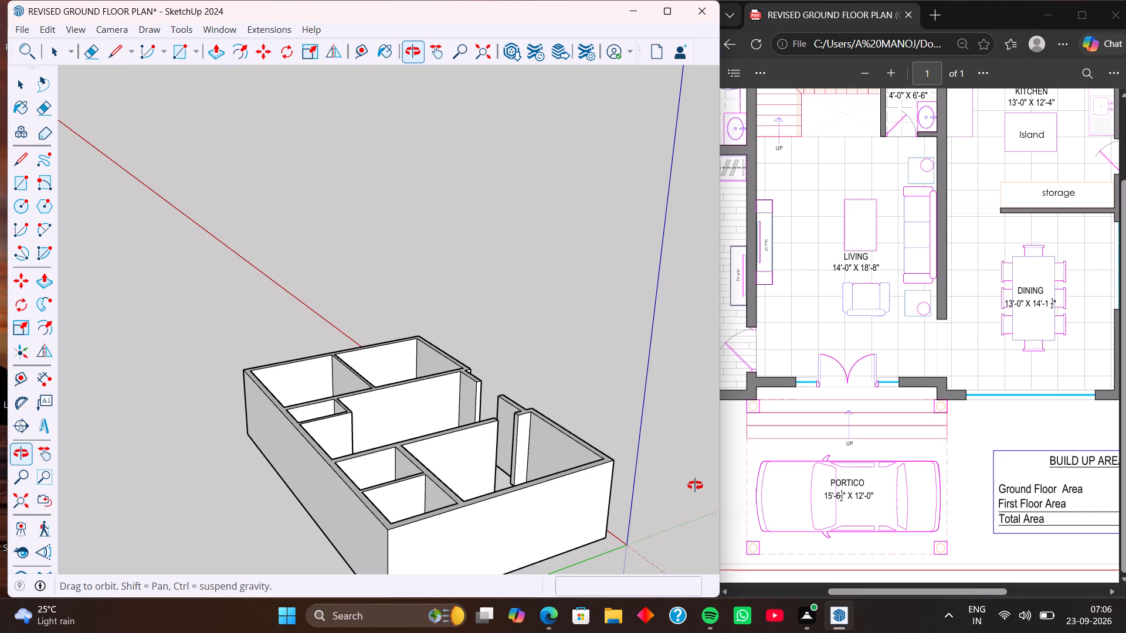
Examine the ground floor wall model from several sides, ending on the front entrance side seen from above.
right_drag(695, 485, 552, 504)
click(589, 365)
drag(589, 365, 465, 387)
drag(465, 387, 442, 383)
drag(507, 392, 328, 395)
drag(418, 424, 417, 424)
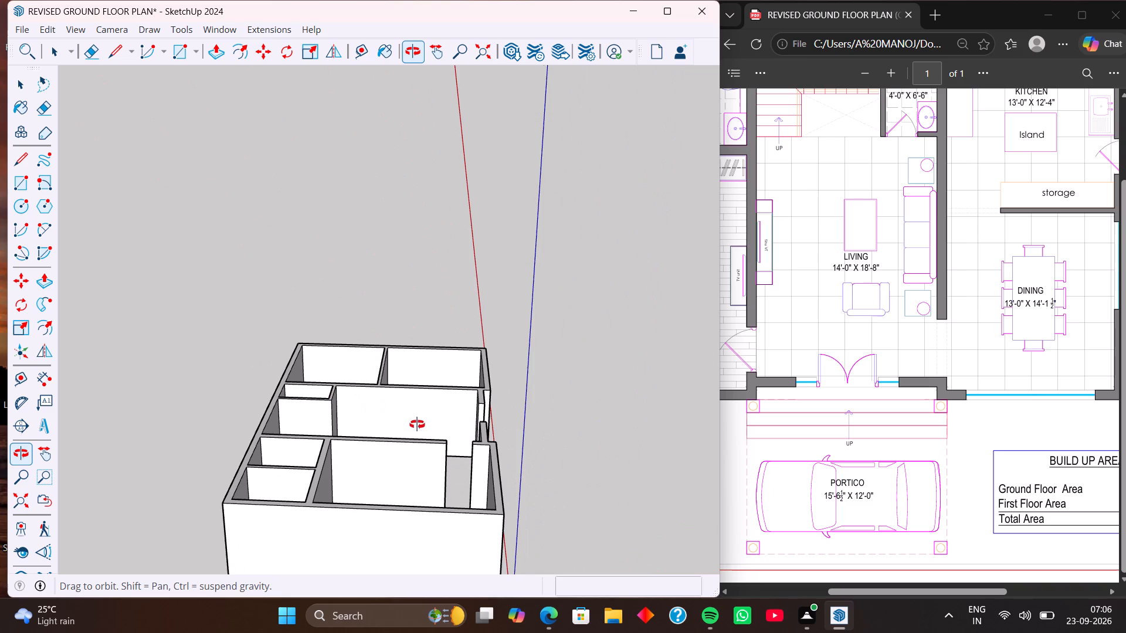
drag(417, 424, 206, 411)
drag(352, 461, 223, 438)
right_drag(223, 438, 218, 438)
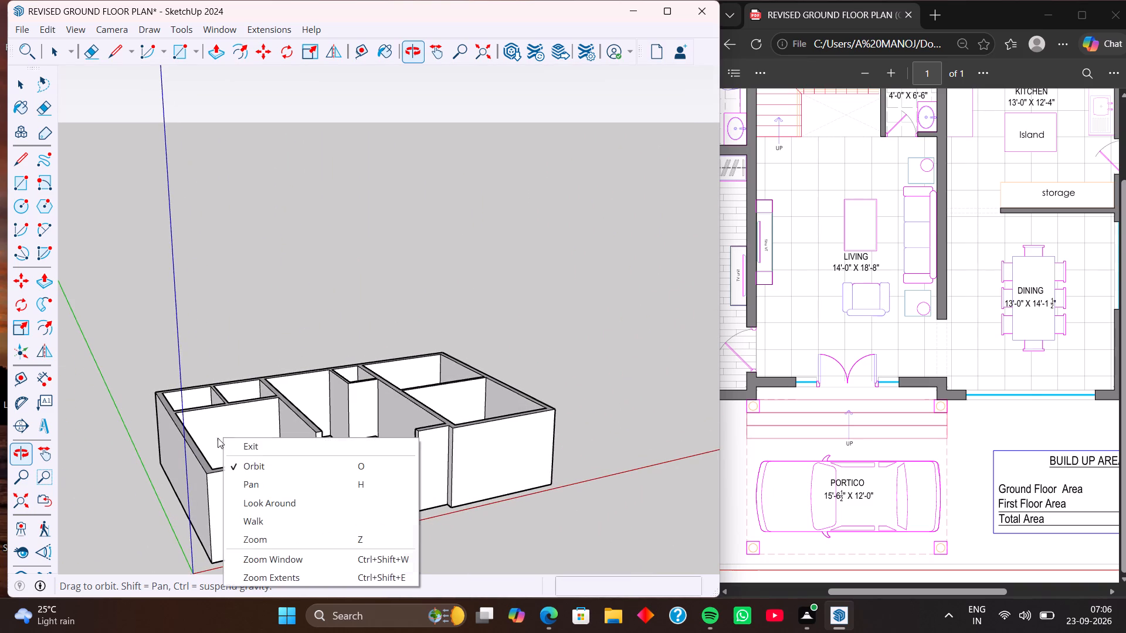
right_drag(218, 438, 189, 431)
click(280, 355)
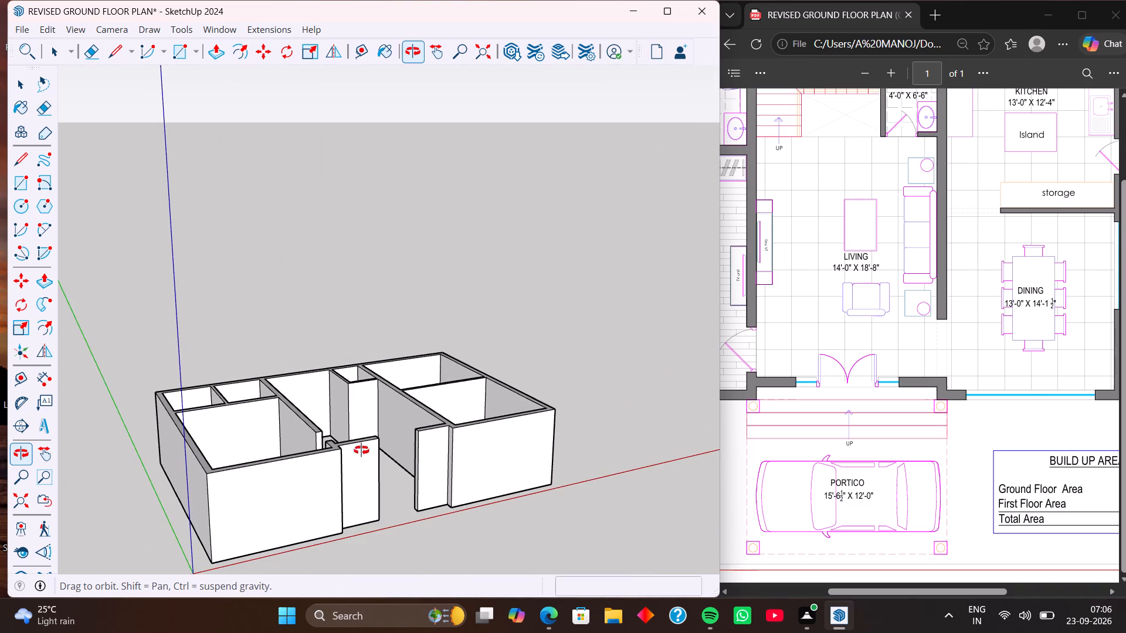
drag(369, 472, 267, 463)
drag(320, 505, 320, 527)
drag(320, 527, 327, 569)
drag(327, 569, 327, 598)
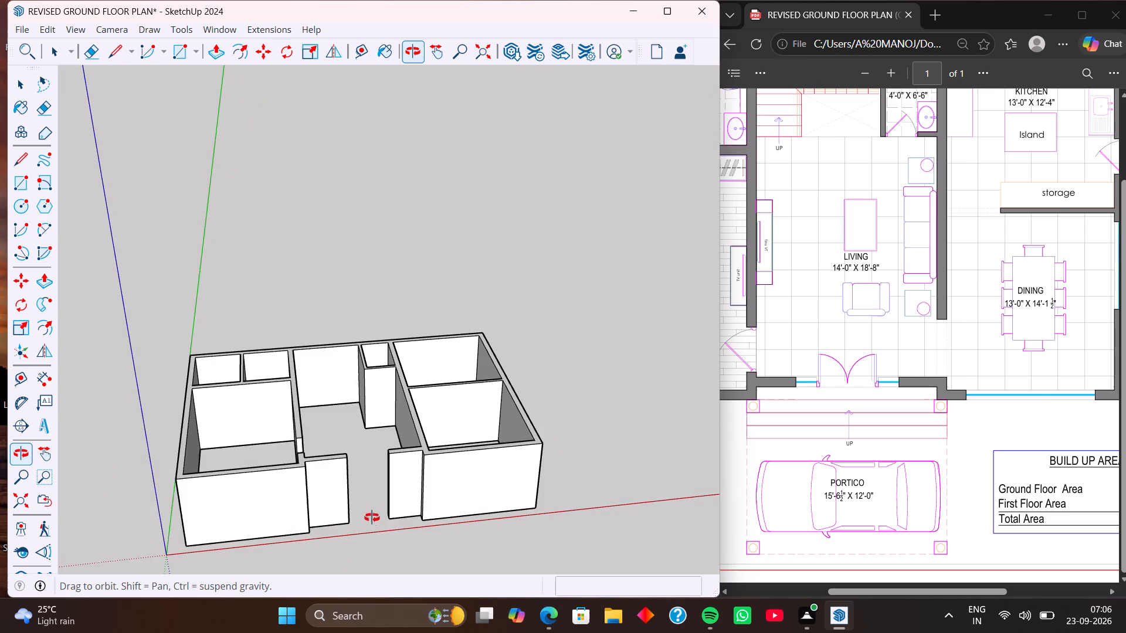
drag(371, 516, 370, 561)
drag(370, 576, 369, 593)
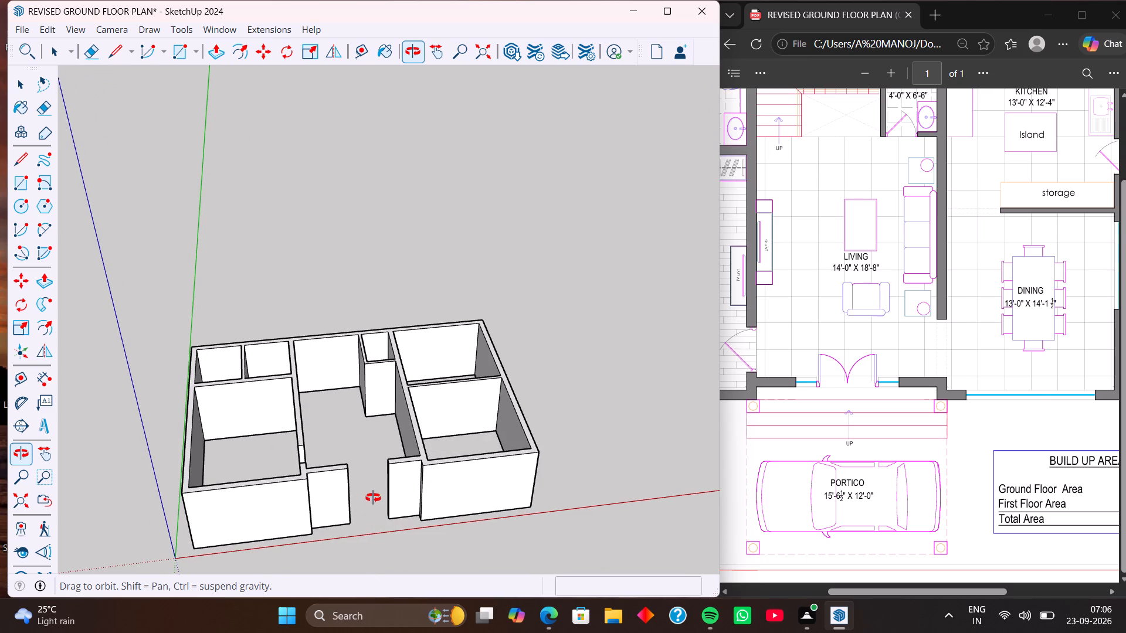
drag(373, 498, 374, 511)
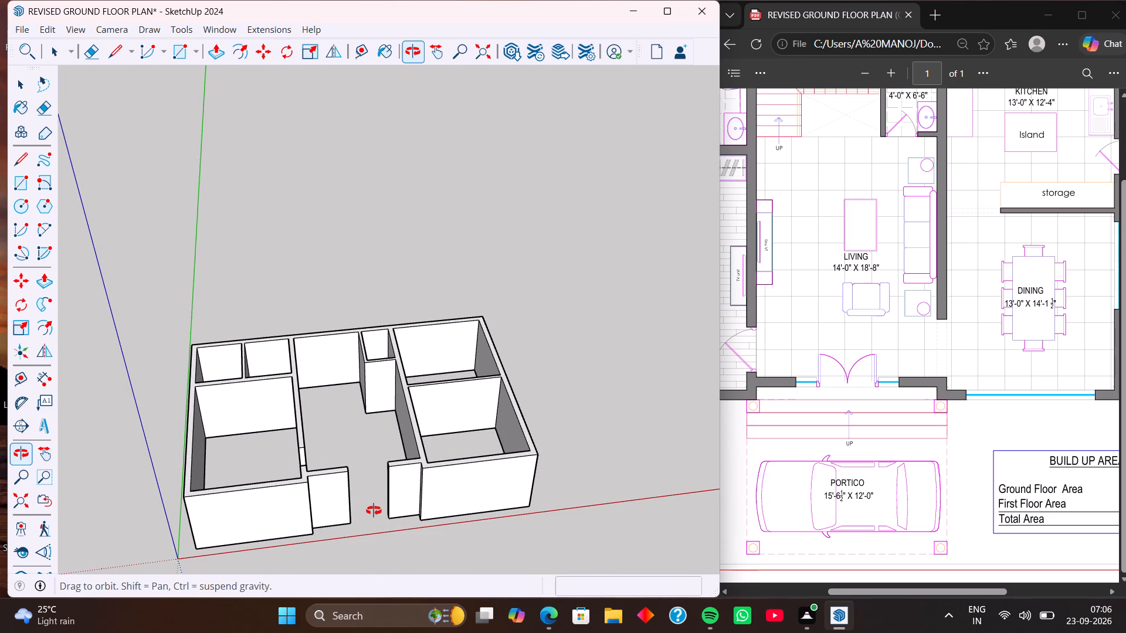
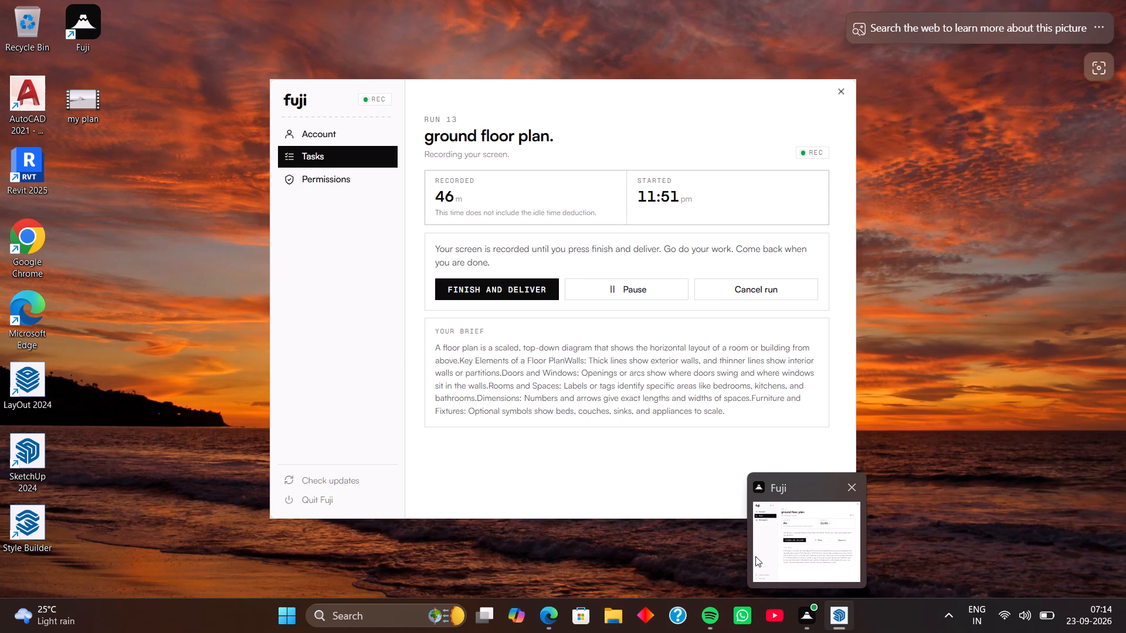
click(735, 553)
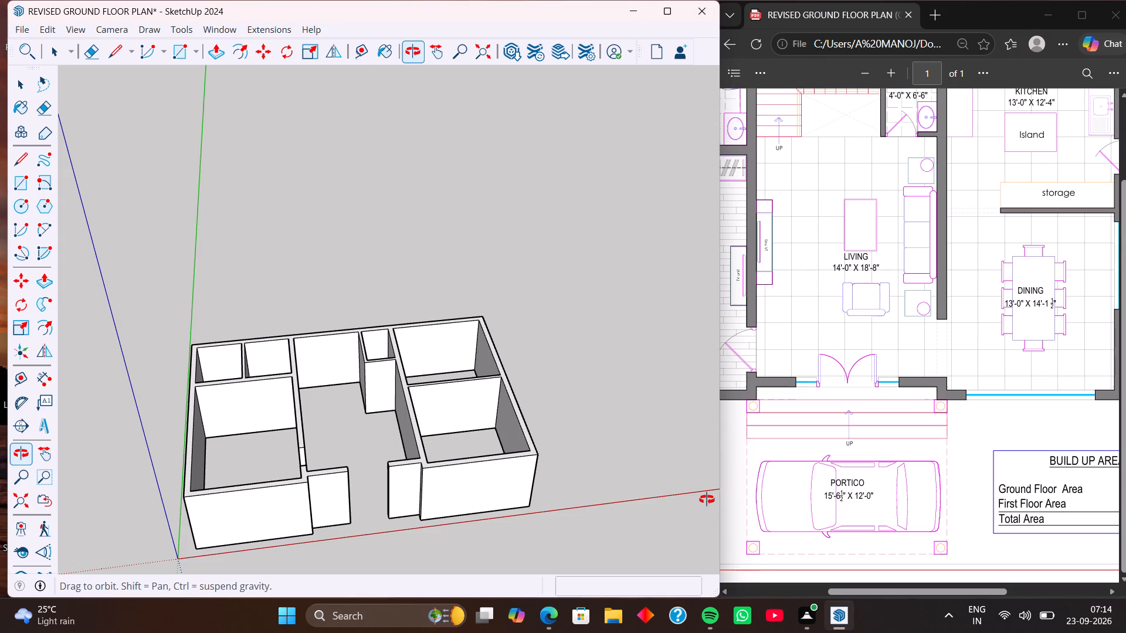
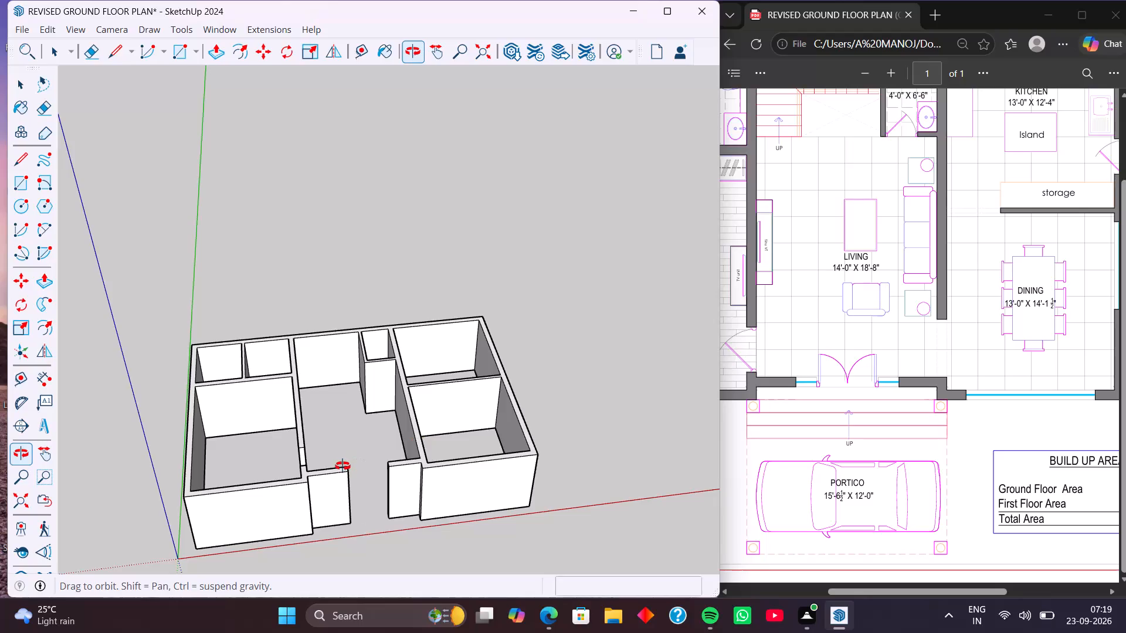
Lay out door guides on the long living-area wall, 3' from its corner beside the front entrance and 7' above the floor.
middle_drag(373, 477, 397, 475)
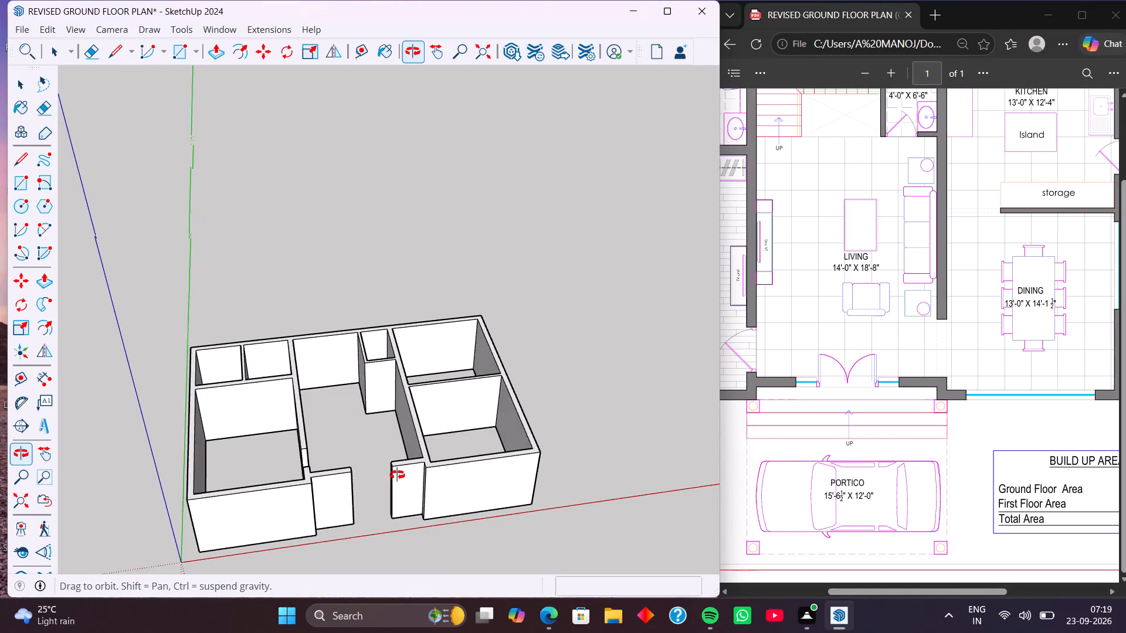
middle_drag(397, 475, 460, 473)
middle_drag(404, 465, 535, 459)
scroll(464, 458, down, 1)
middle_drag(446, 454, 570, 430)
middle_drag(504, 432, 595, 421)
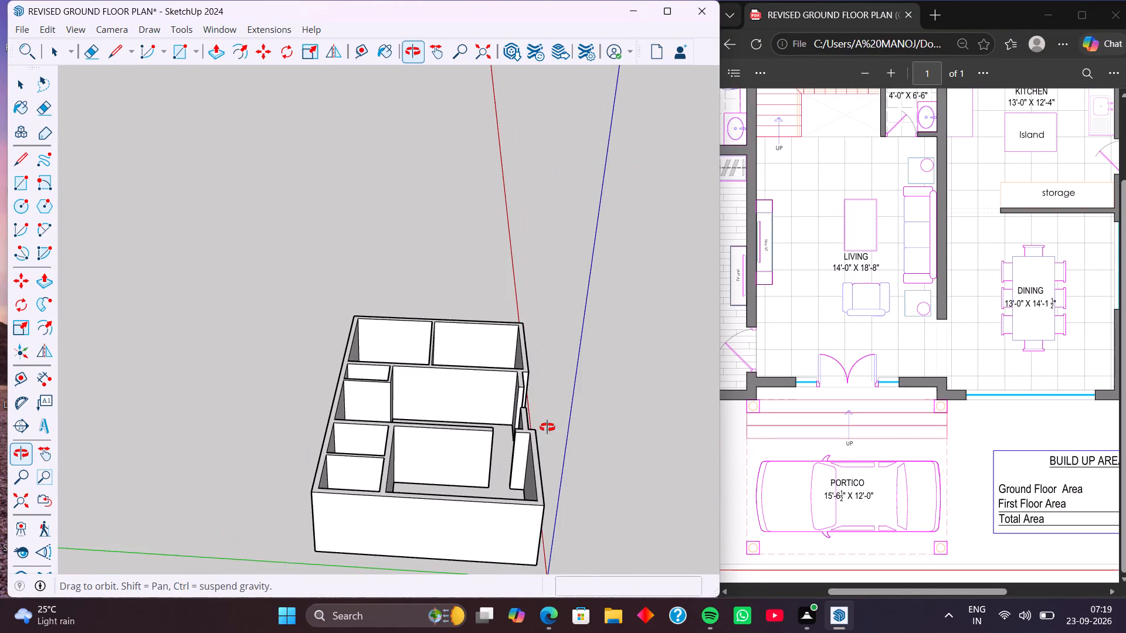
middle_drag(484, 421, 563, 411)
scroll(507, 384, up, 9)
middle_drag(509, 399, 535, 394)
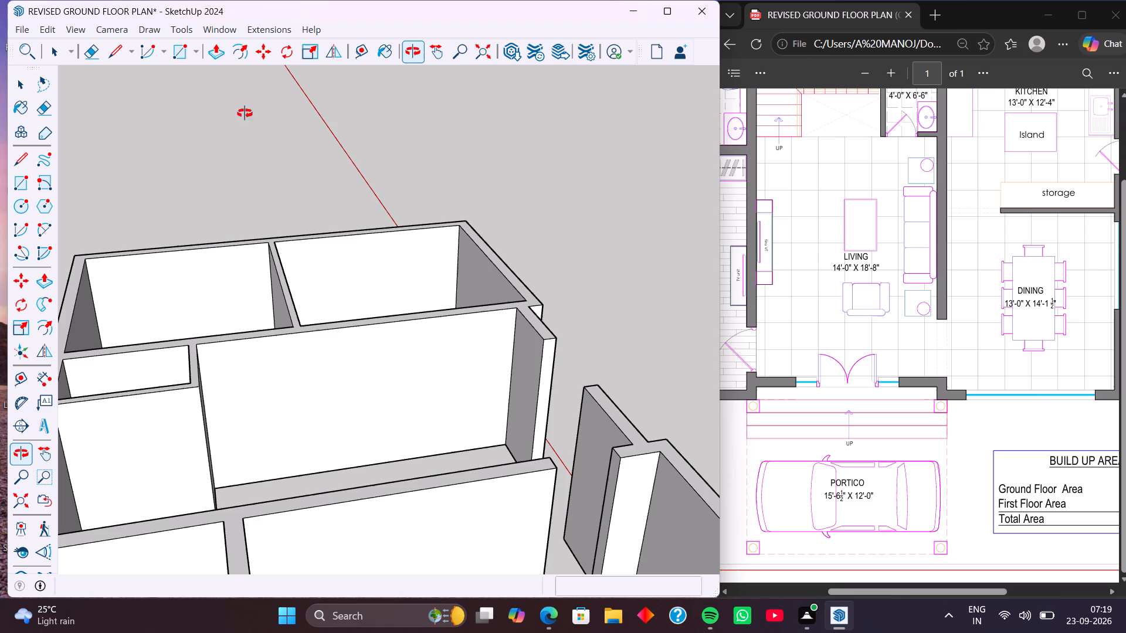
click(366, 55)
scroll(525, 384, up, 4)
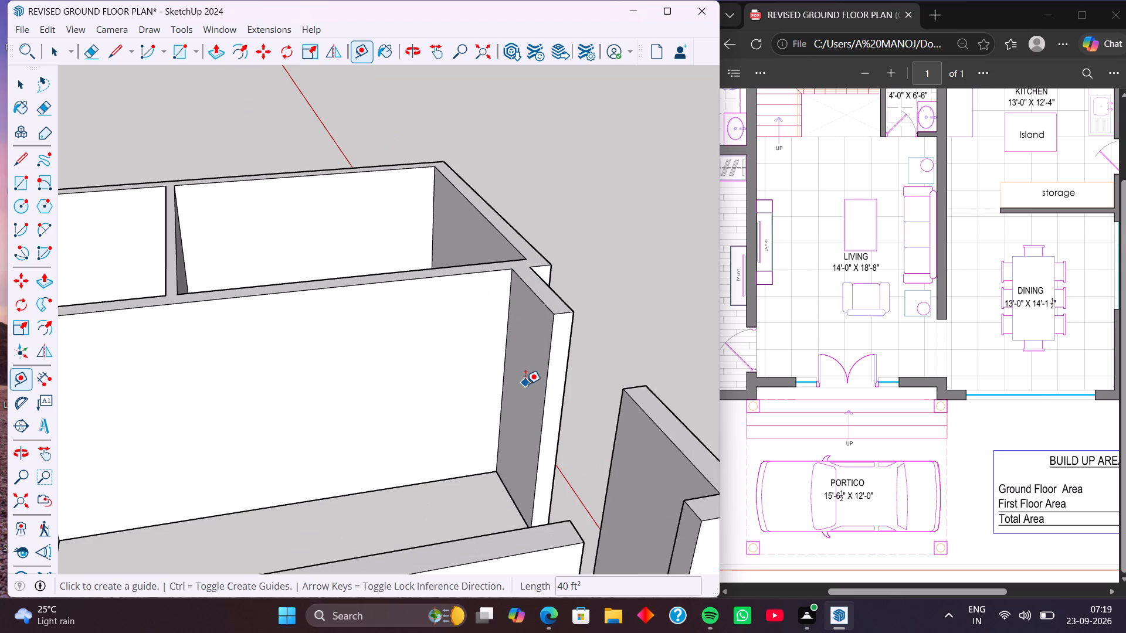
click(506, 387)
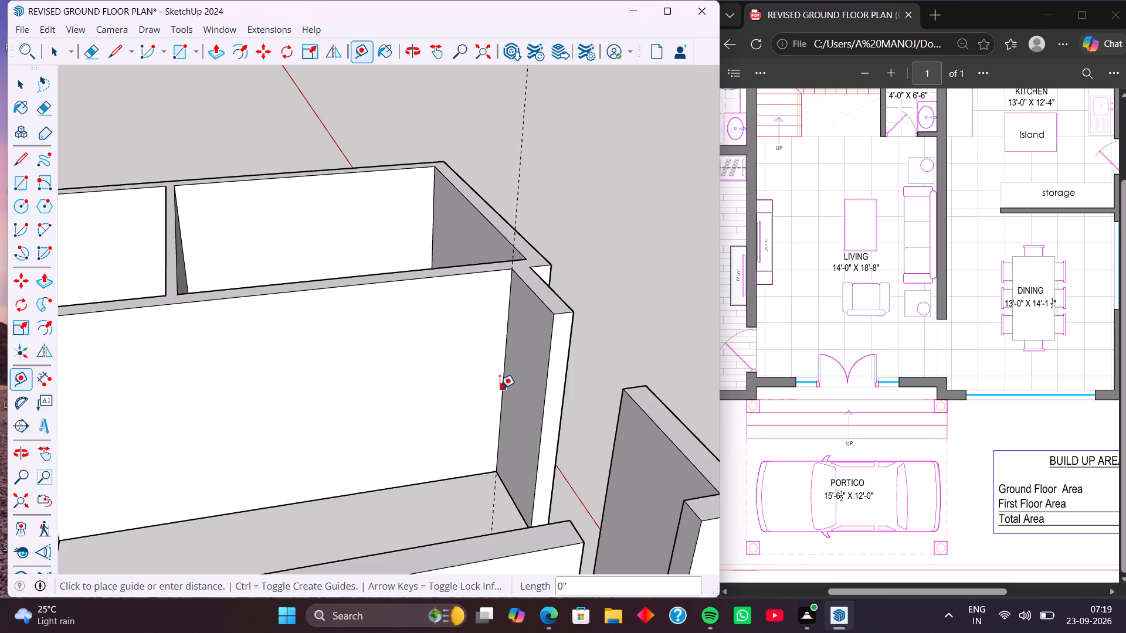
click(500, 388)
click(500, 388)
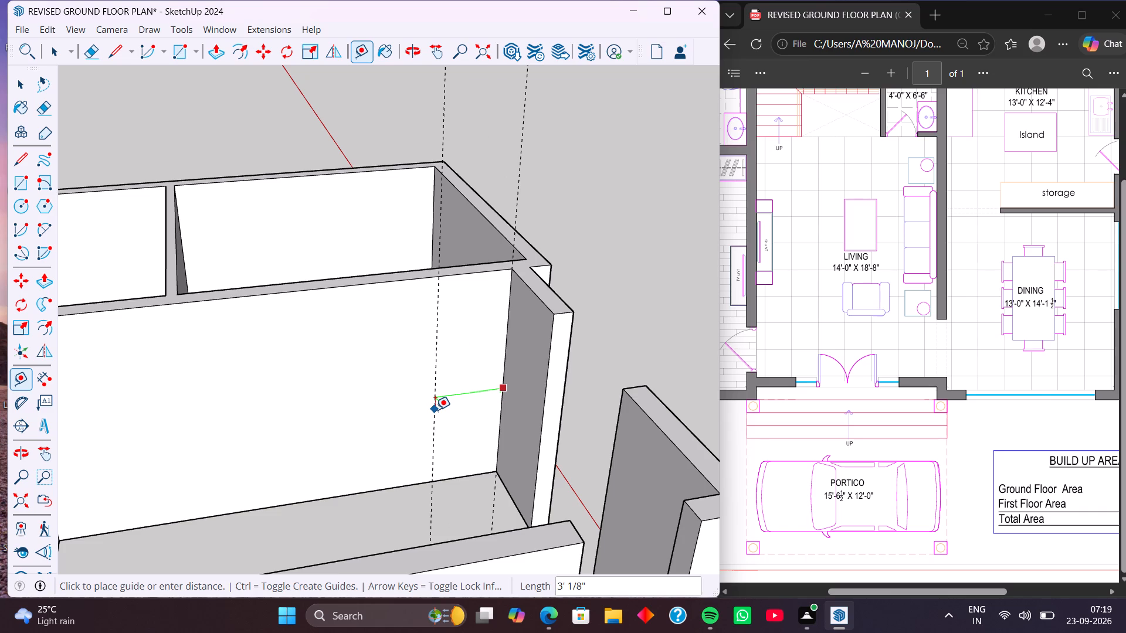
text(3')
key(Return)
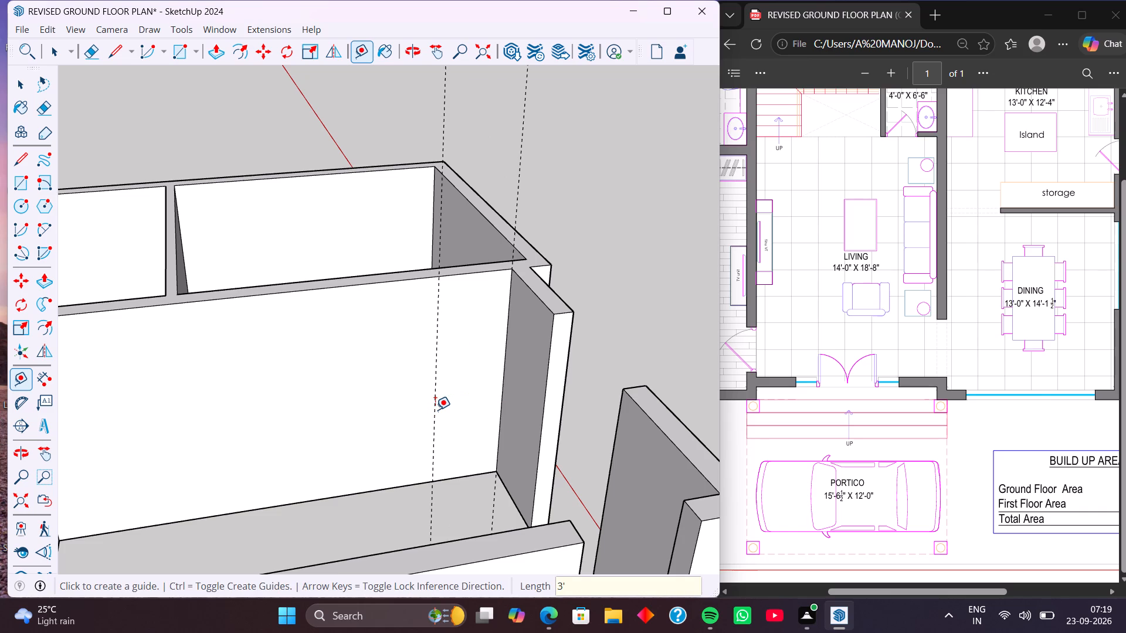
click(466, 474)
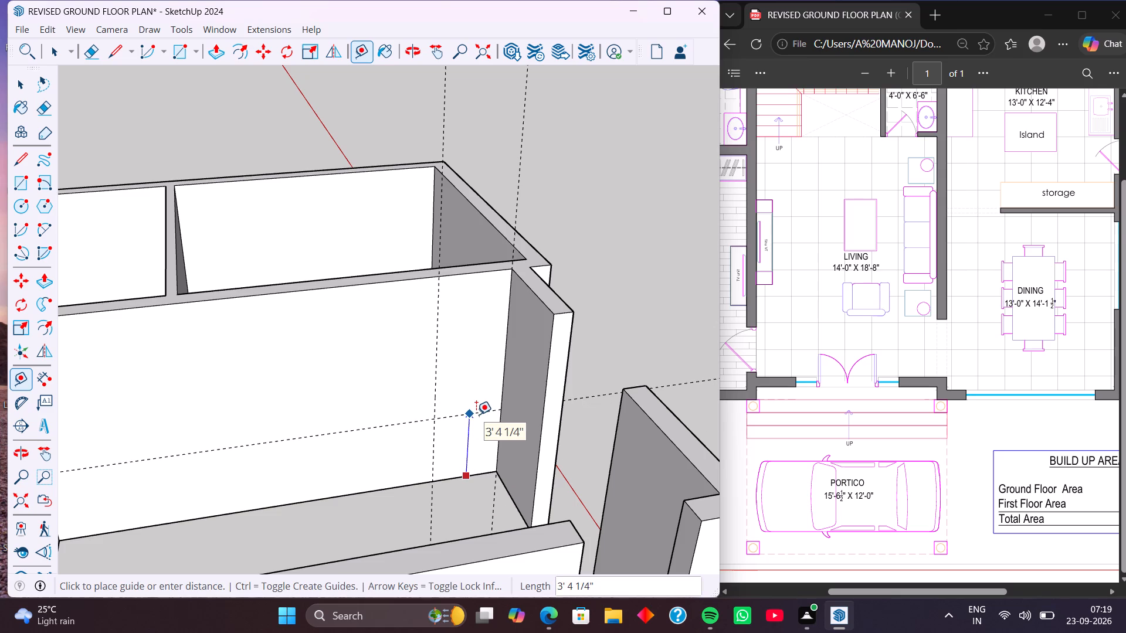
text(7')
key(Return)
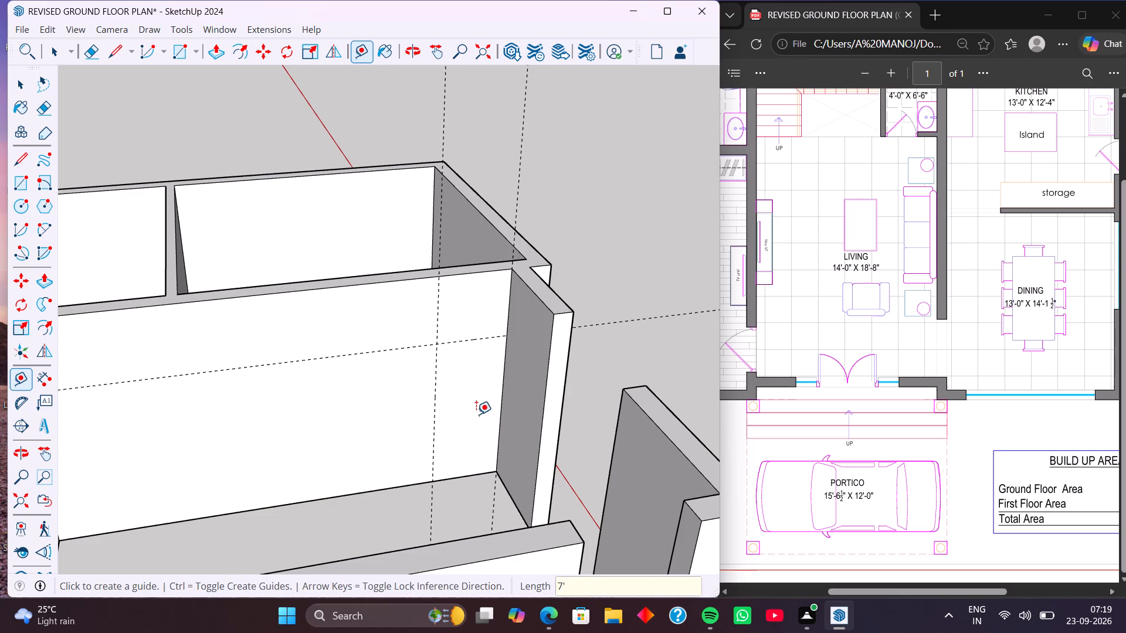
Draw a 7' by 3' door rectangle at the guides and push it 9" through the wall to cut the opening.
middle_drag(473, 416, 431, 407)
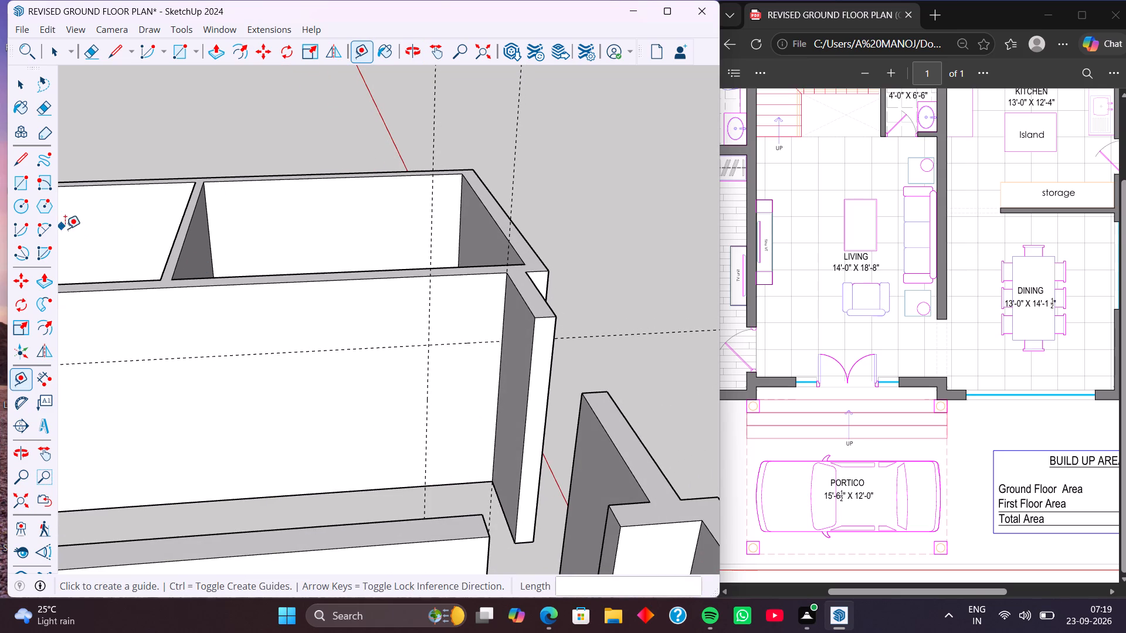
click(184, 52)
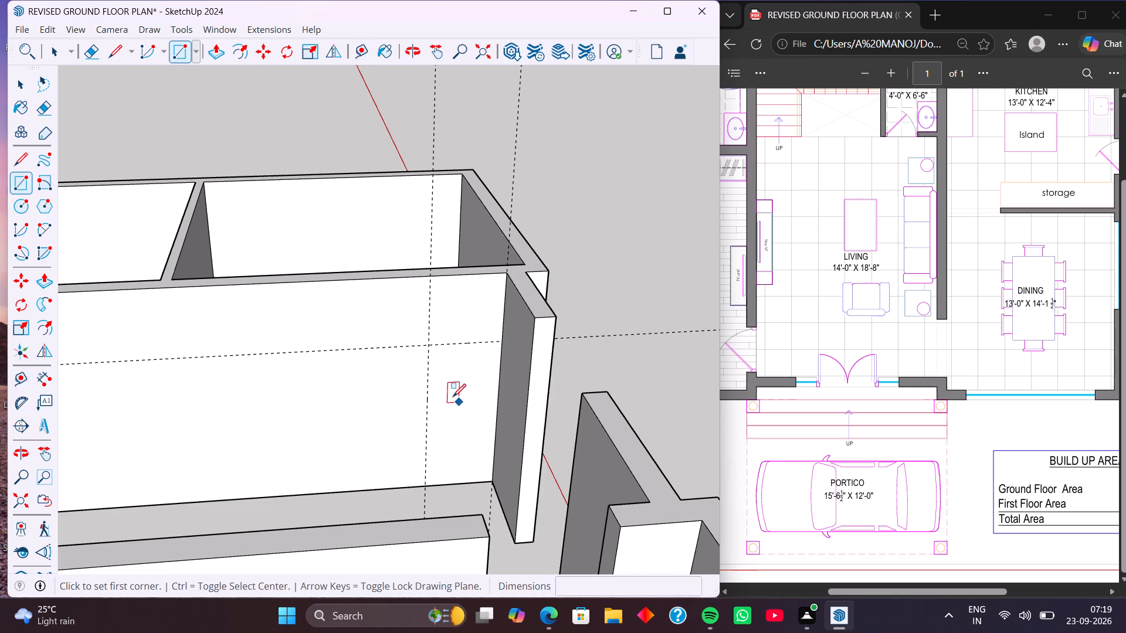
click(429, 341)
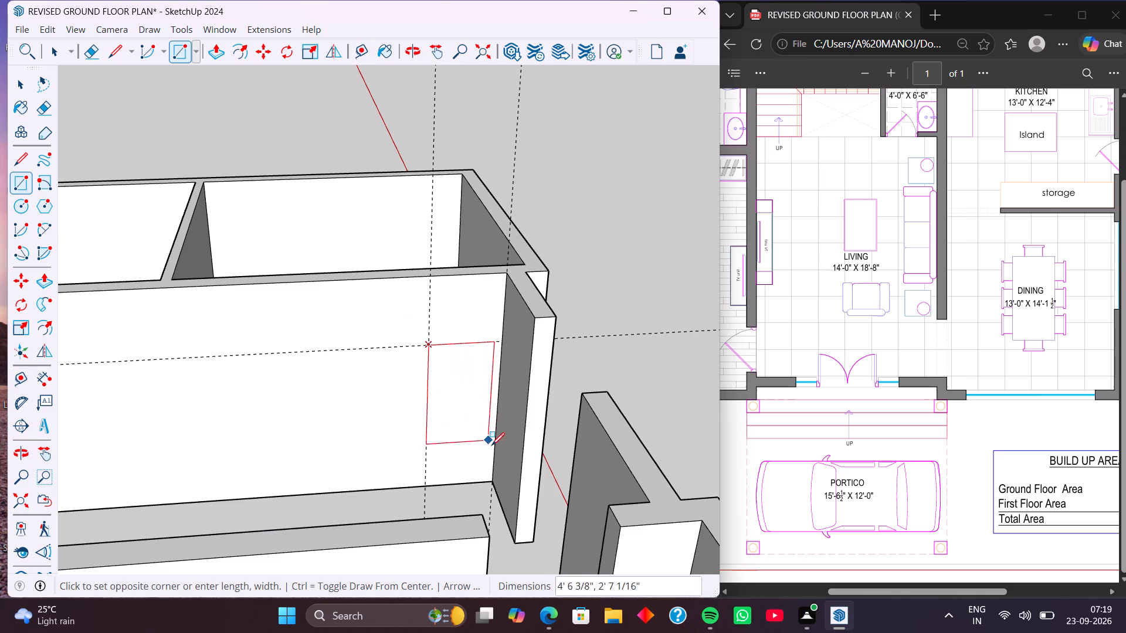
click(489, 485)
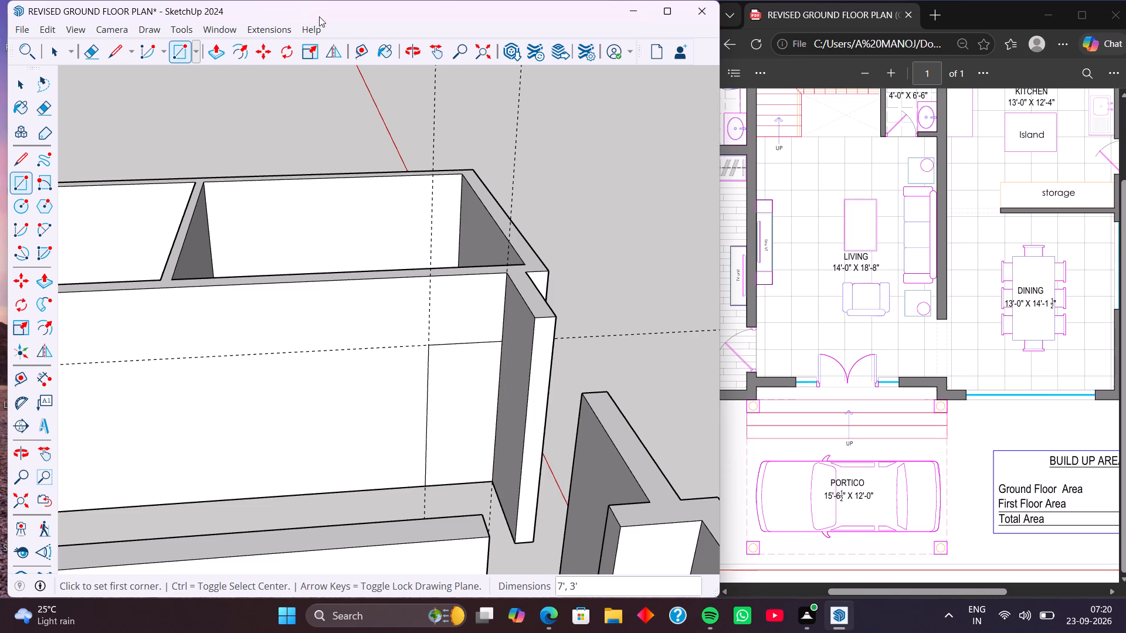
click(221, 44)
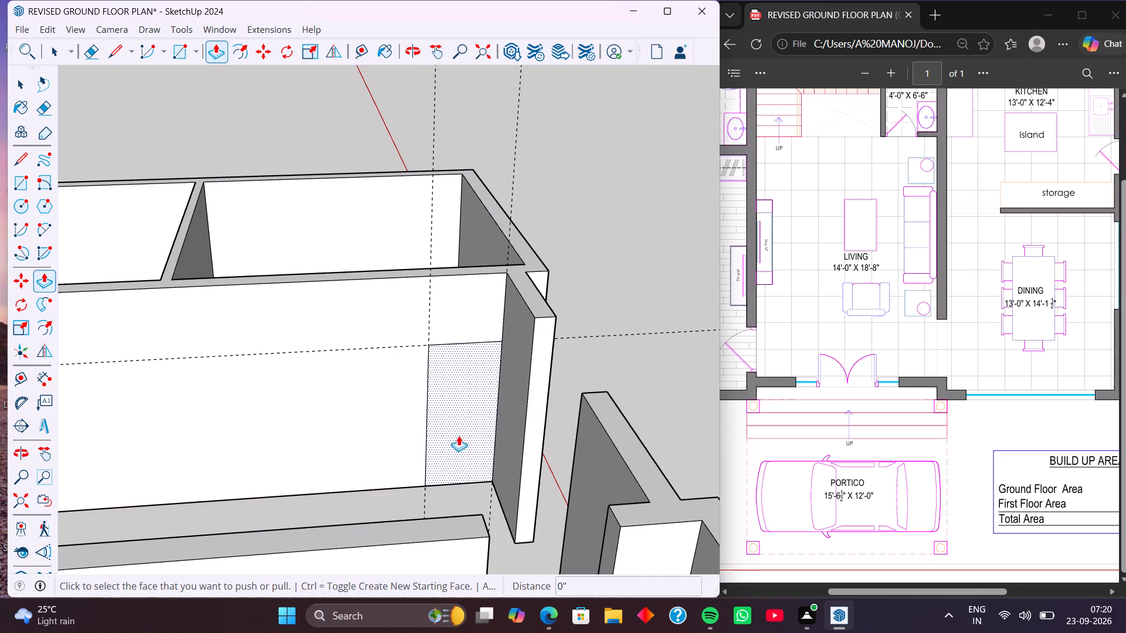
click(475, 456)
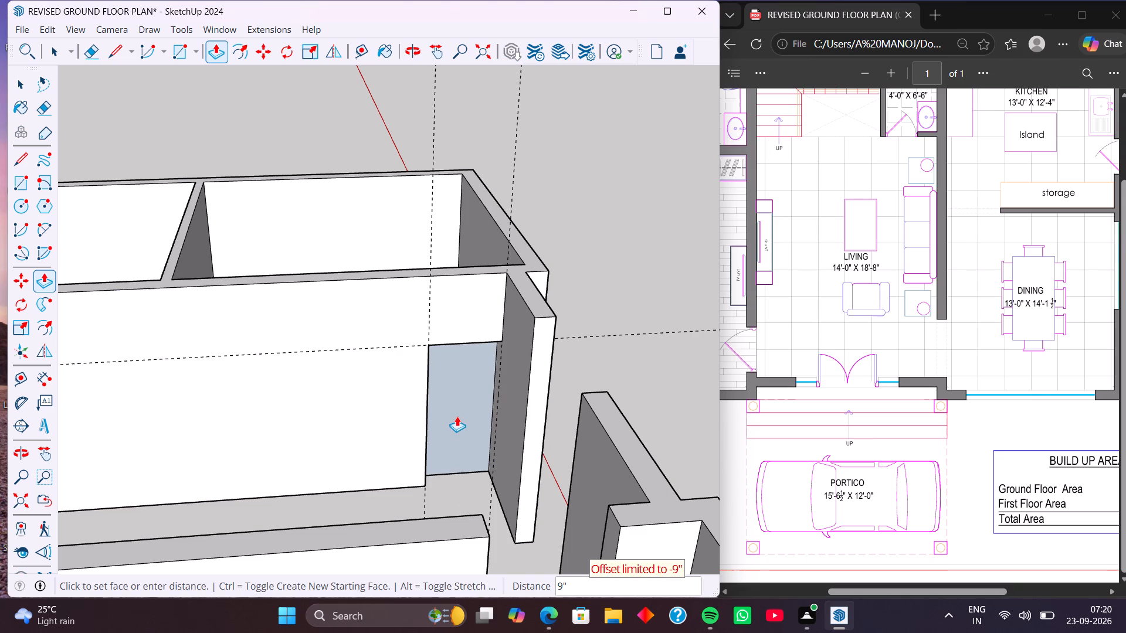
click(449, 376)
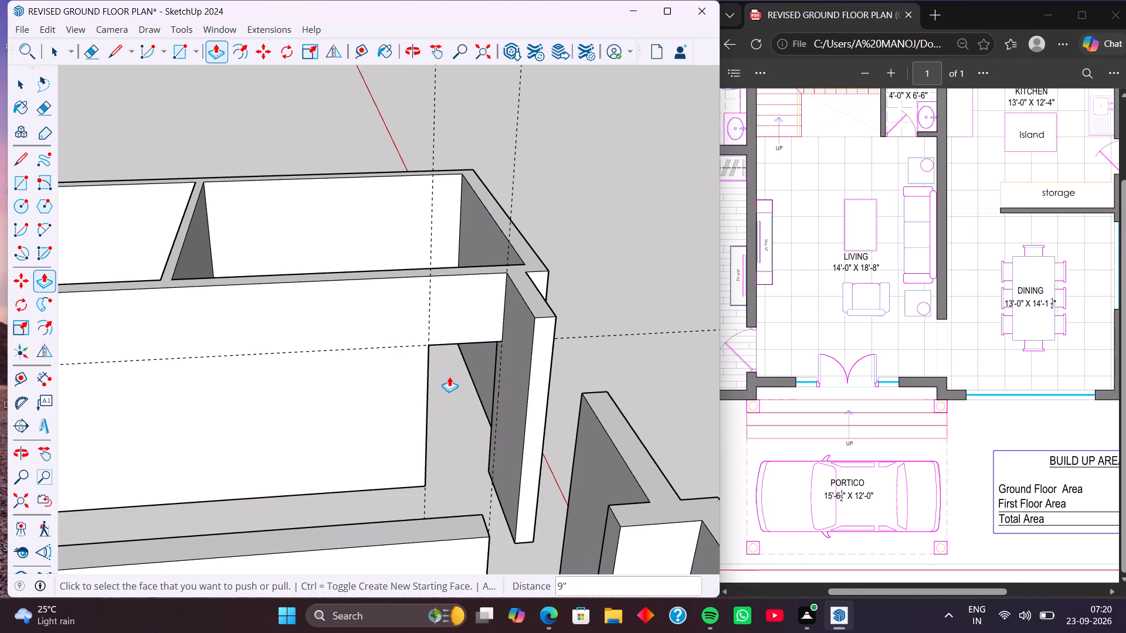
Examine the new door opening from both sides of the wall.
middle_drag(454, 413, 540, 404)
middle_drag(477, 394, 563, 398)
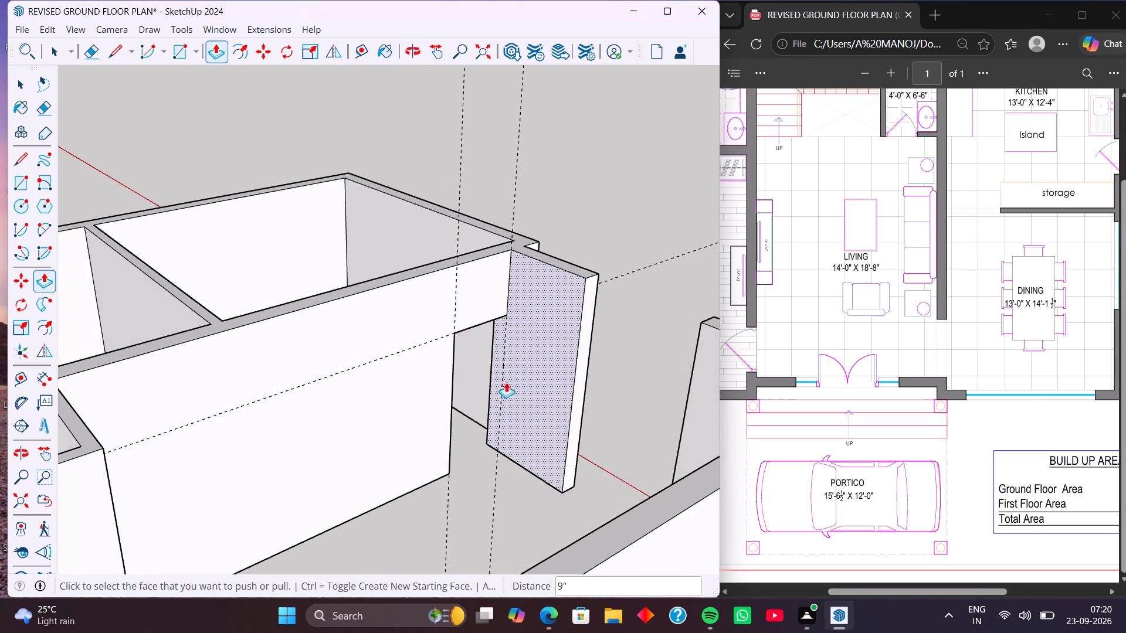
scroll(506, 382, up, 1)
middle_drag(506, 382, 589, 414)
middle_drag(405, 349, 589, 403)
middle_drag(395, 363, 605, 336)
middle_drag(421, 339, 452, 332)
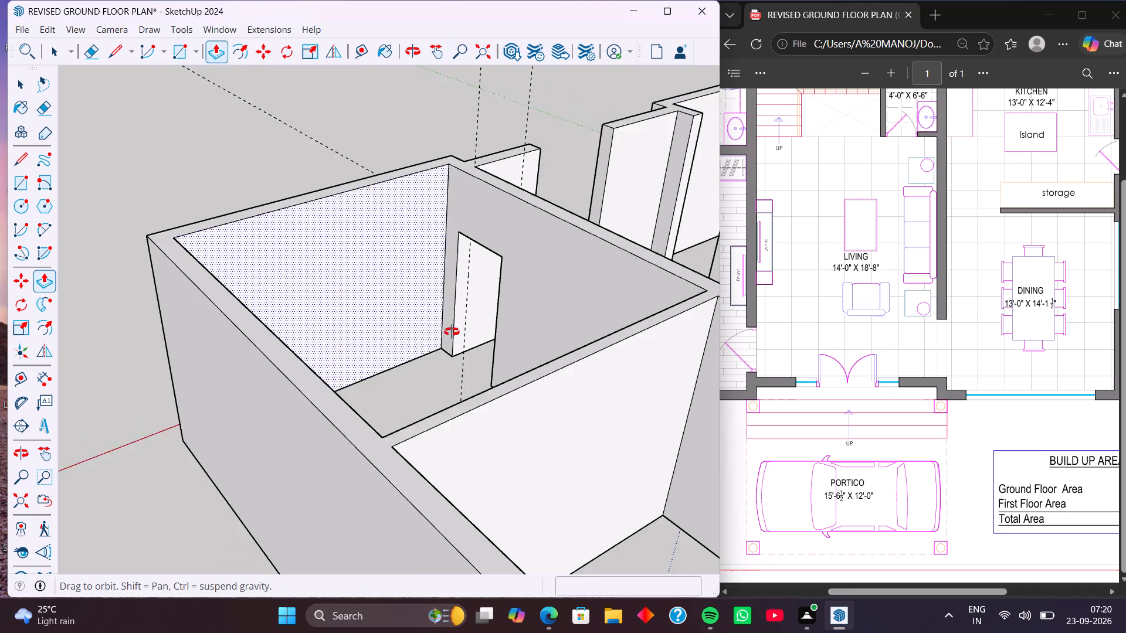
middle_drag(452, 332, 303, 358)
middle_drag(406, 388, 130, 389)
middle_drag(390, 400, 222, 380)
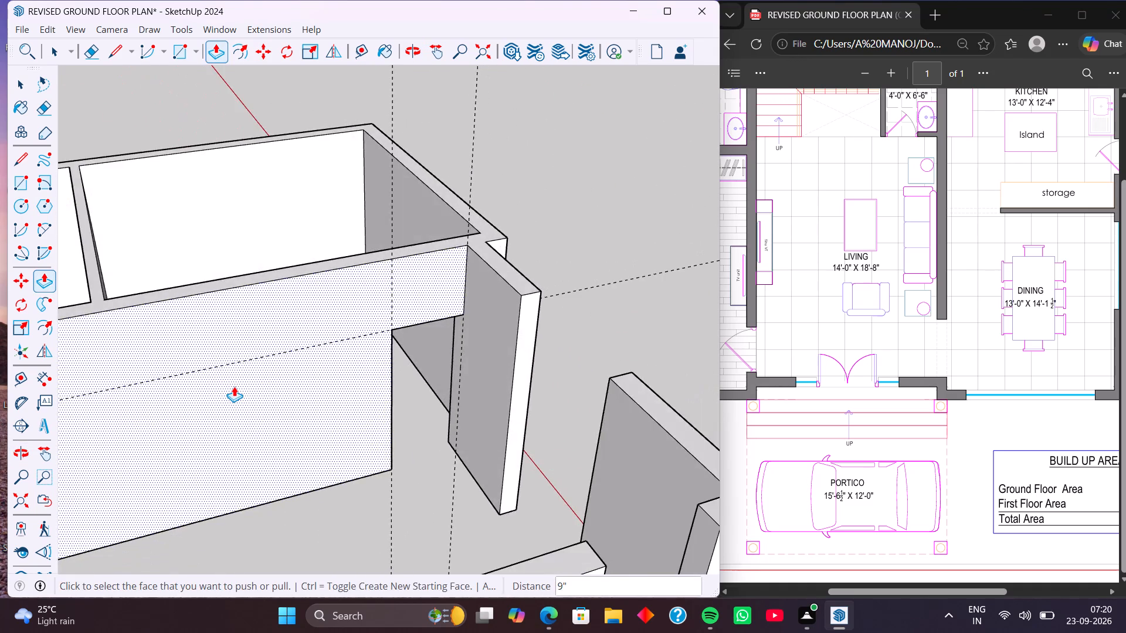
scroll(234, 386, down, 3)
middle_drag(236, 394, 211, 420)
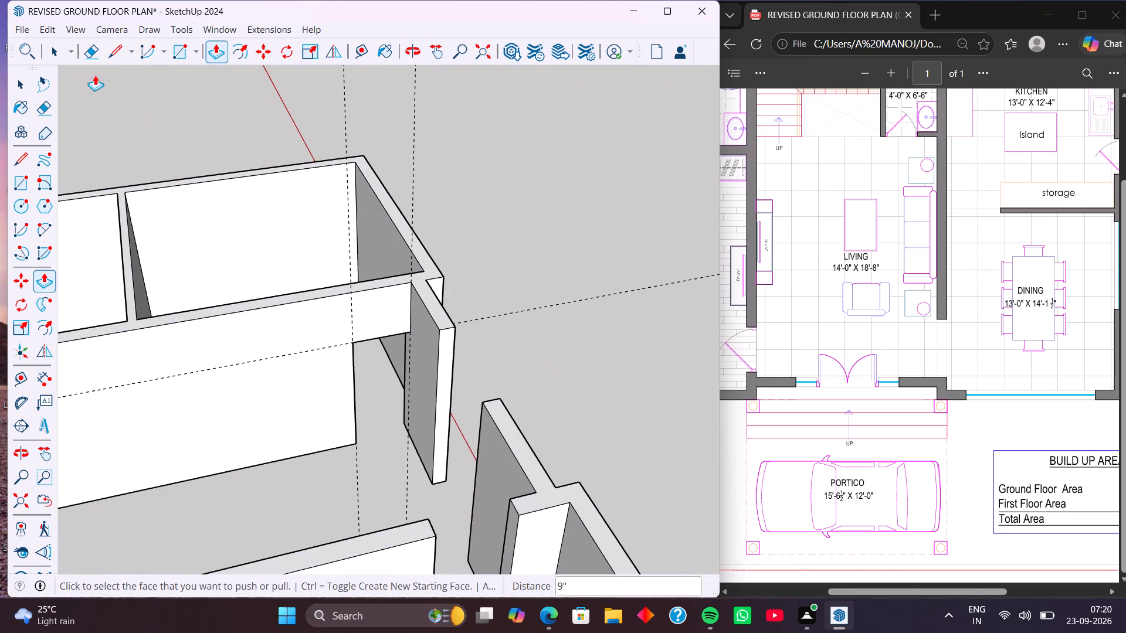
Delete all guides from the model.
click(45, 25)
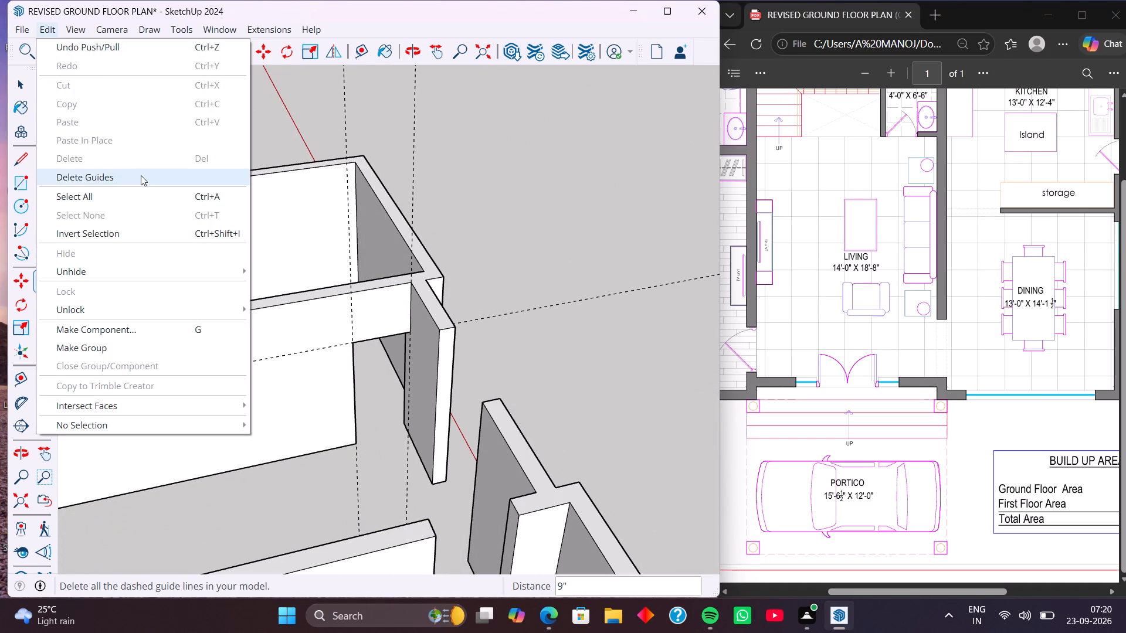
click(141, 174)
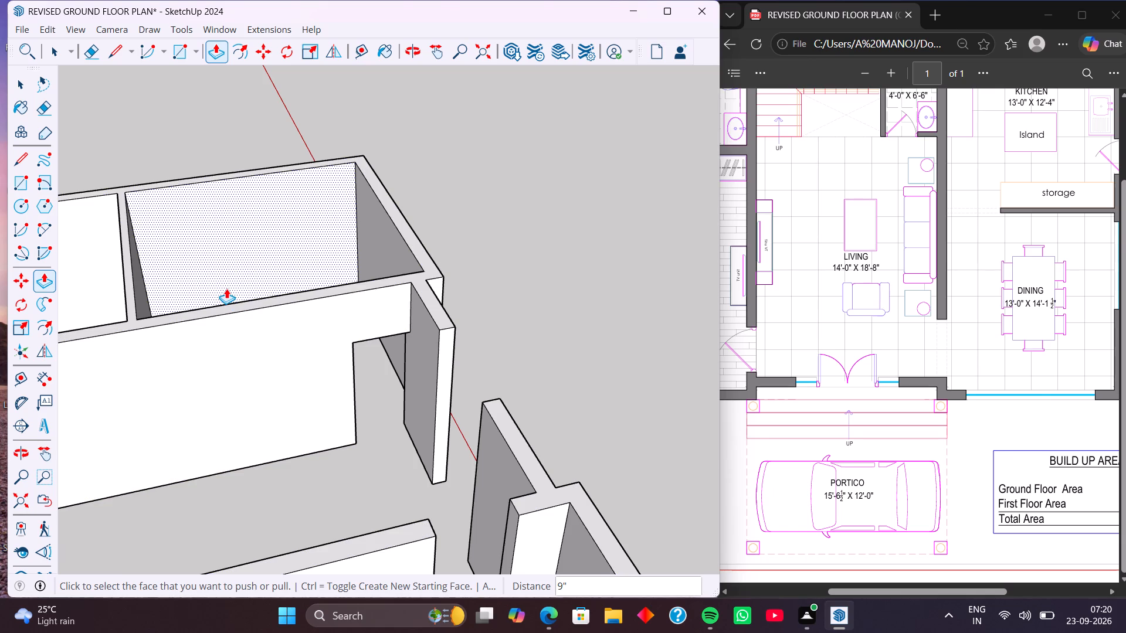
Place a vertical guide 3'6" from the living-side corner on the partition wall between the two adjacent rooms.
scroll(226, 288, down, 5)
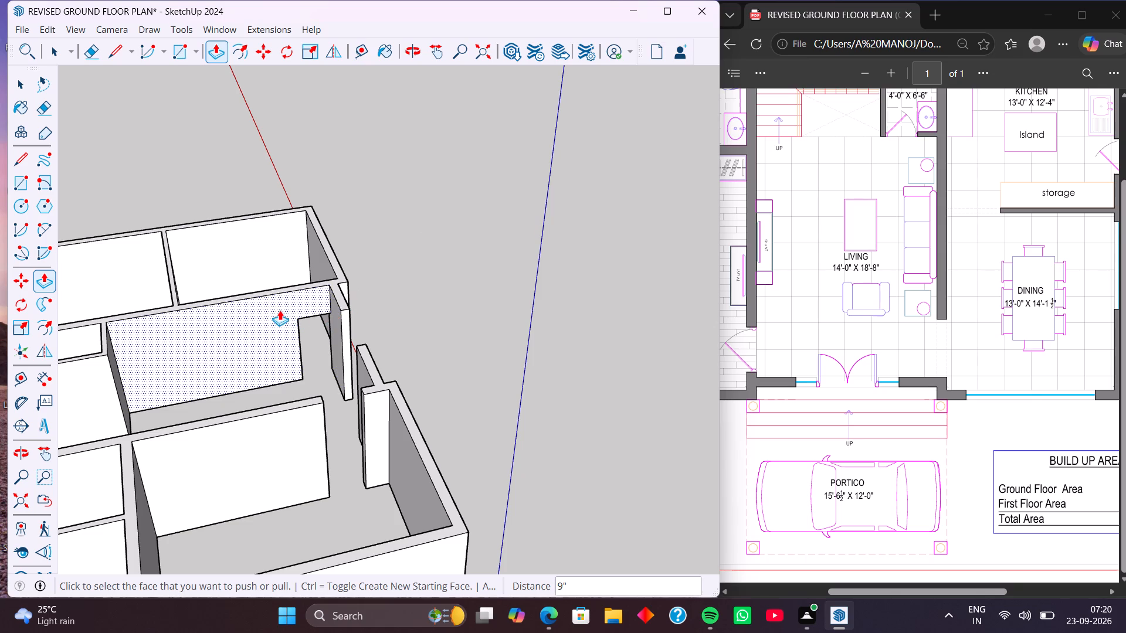
middle_drag(280, 310, 421, 280)
middle_drag(338, 288, 472, 268)
middle_drag(351, 273, 428, 268)
middle_drag(354, 293, 416, 294)
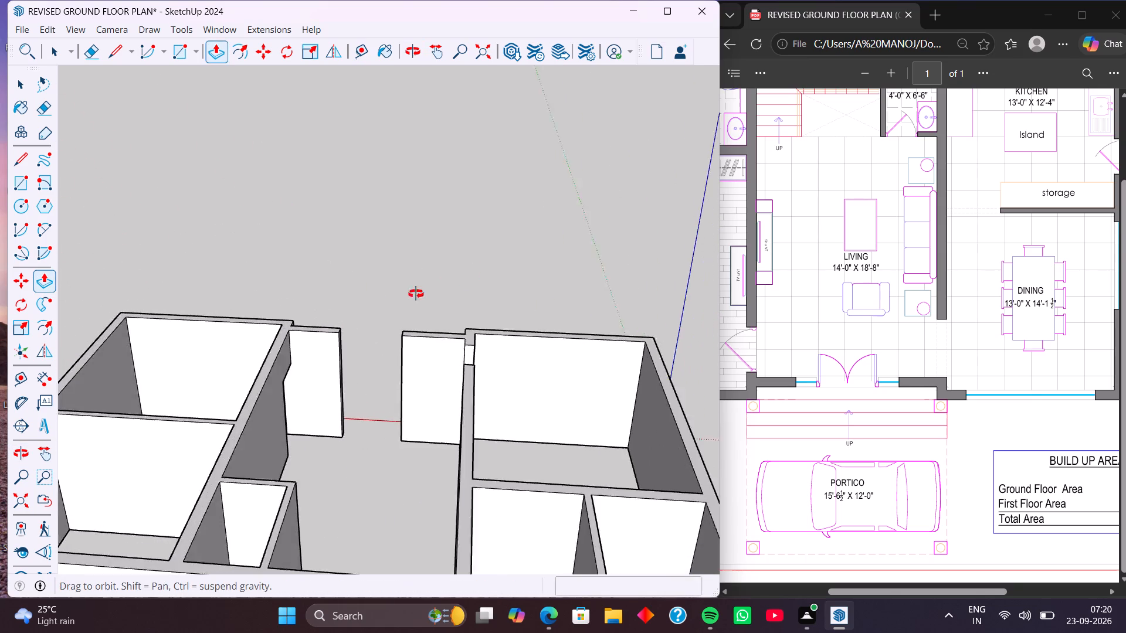
middle_drag(416, 294, 425, 292)
middle_drag(356, 319, 450, 307)
scroll(314, 399, down, 5)
middle_drag(282, 437, 283, 522)
middle_drag(319, 463, 318, 524)
middle_drag(335, 507, 284, 513)
scroll(293, 471, up, 6)
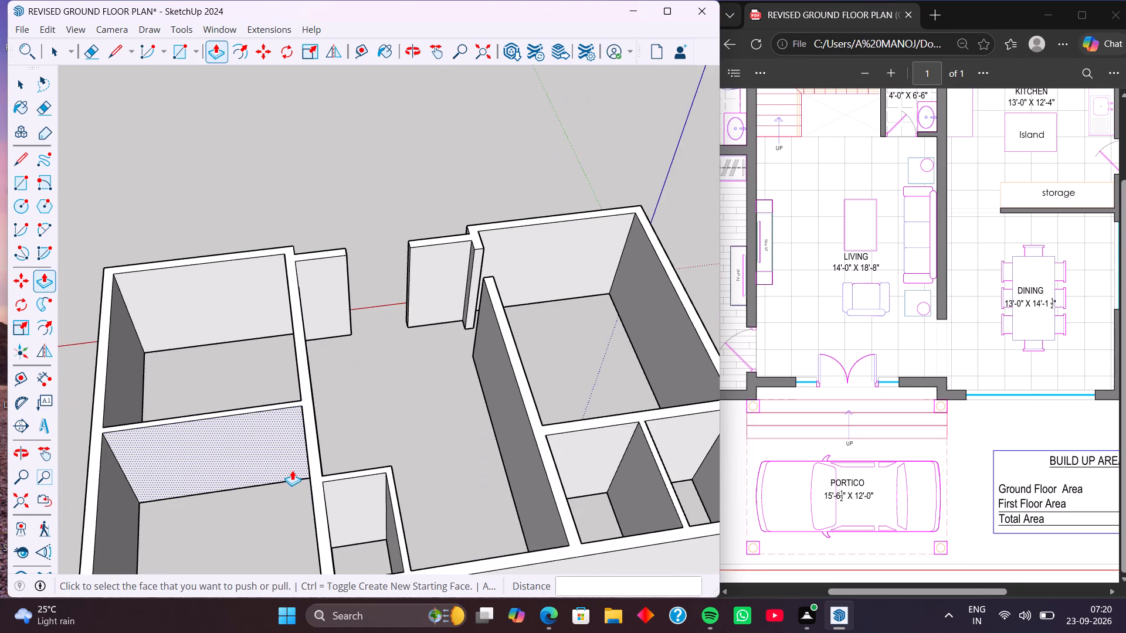
middle_drag(292, 470, 328, 475)
middle_drag(326, 476, 317, 449)
middle_drag(312, 456, 325, 457)
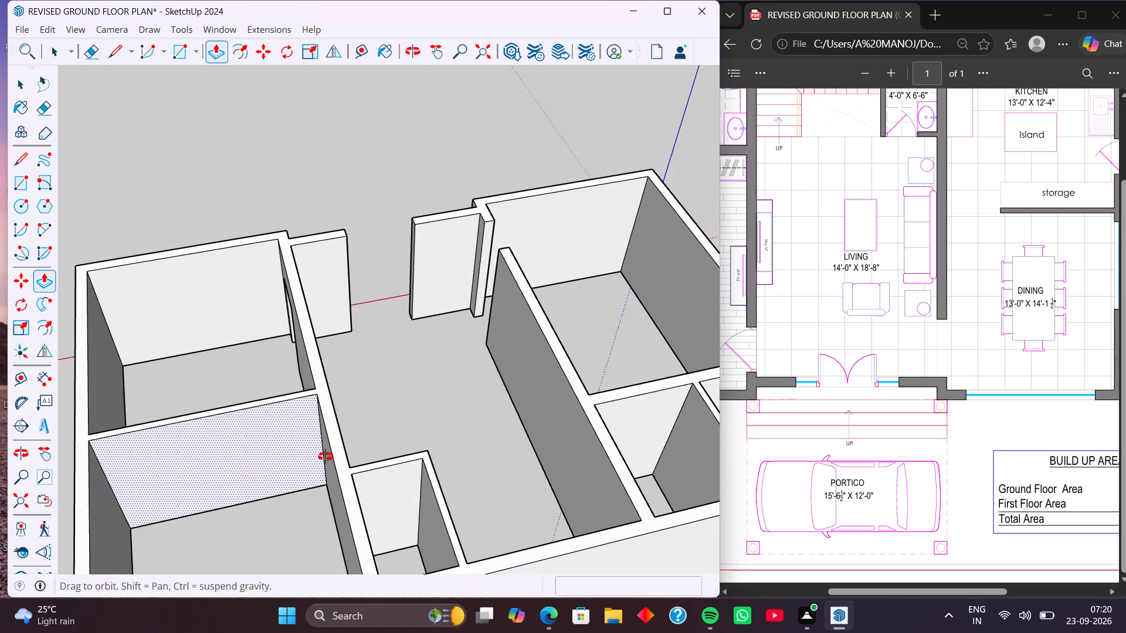
middle_drag(325, 457, 331, 457)
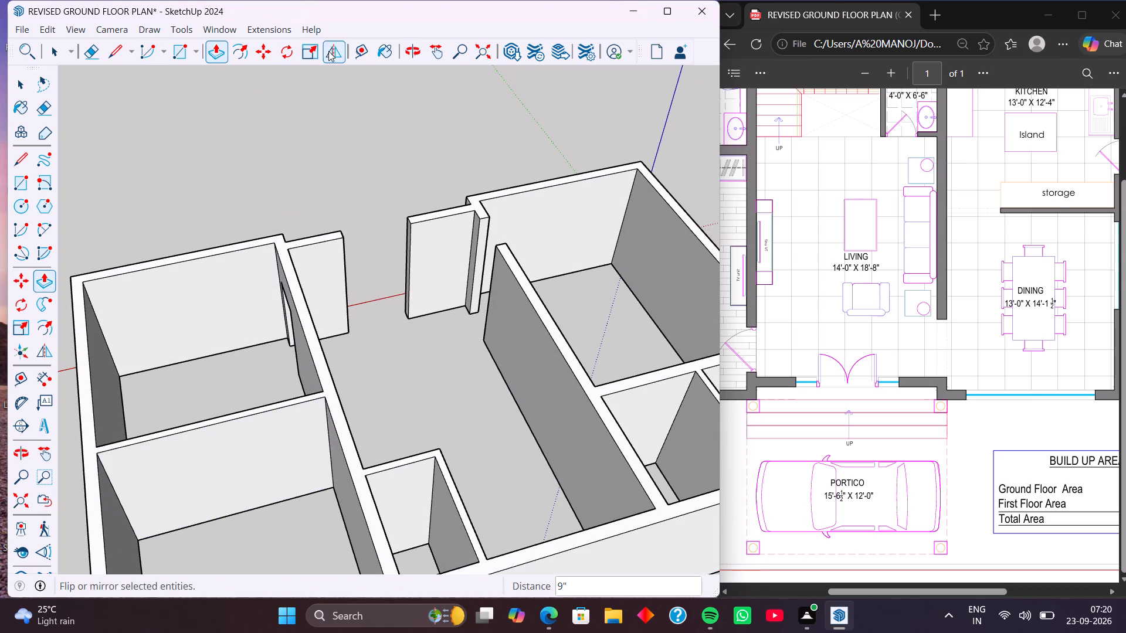
click(368, 47)
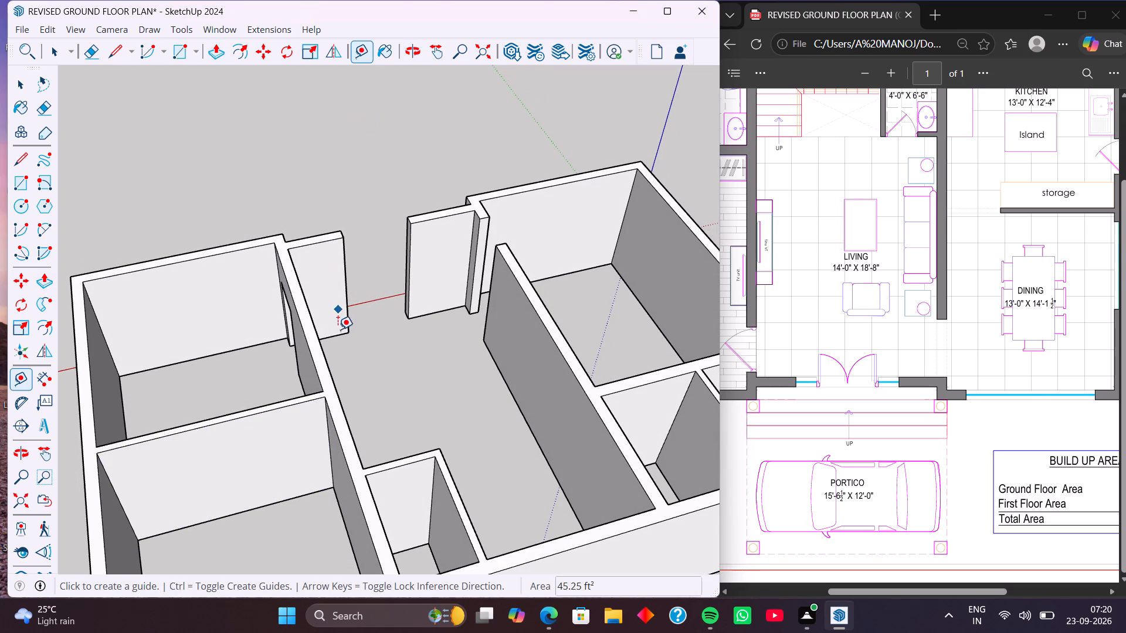
middle_drag(338, 330, 343, 195)
middle_drag(342, 399, 363, 421)
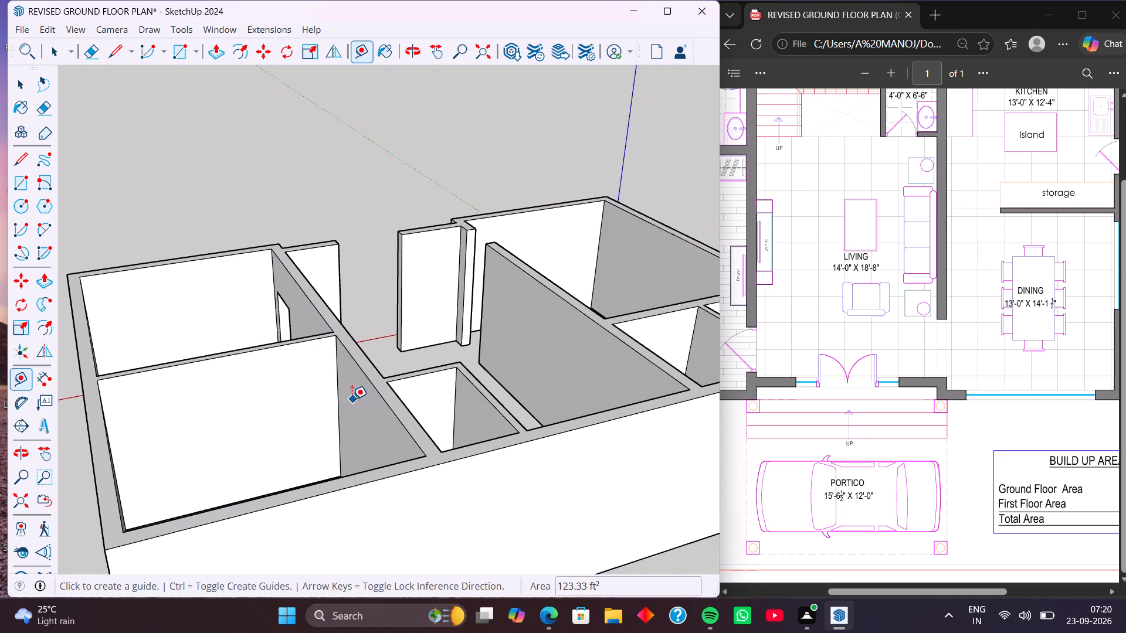
click(341, 392)
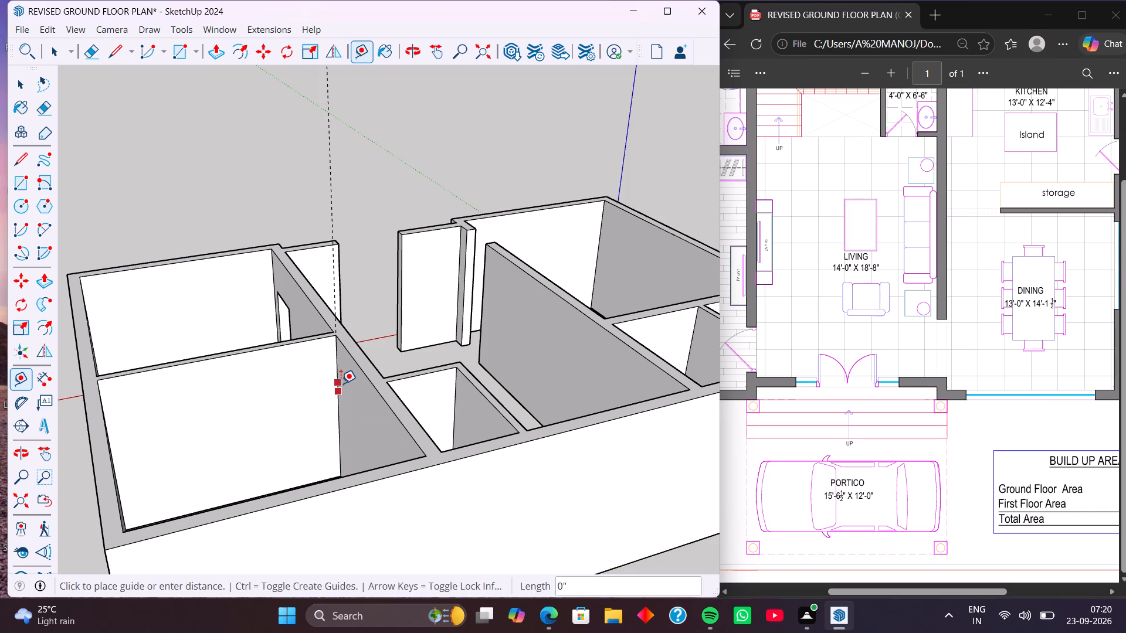
click(341, 383)
click(339, 390)
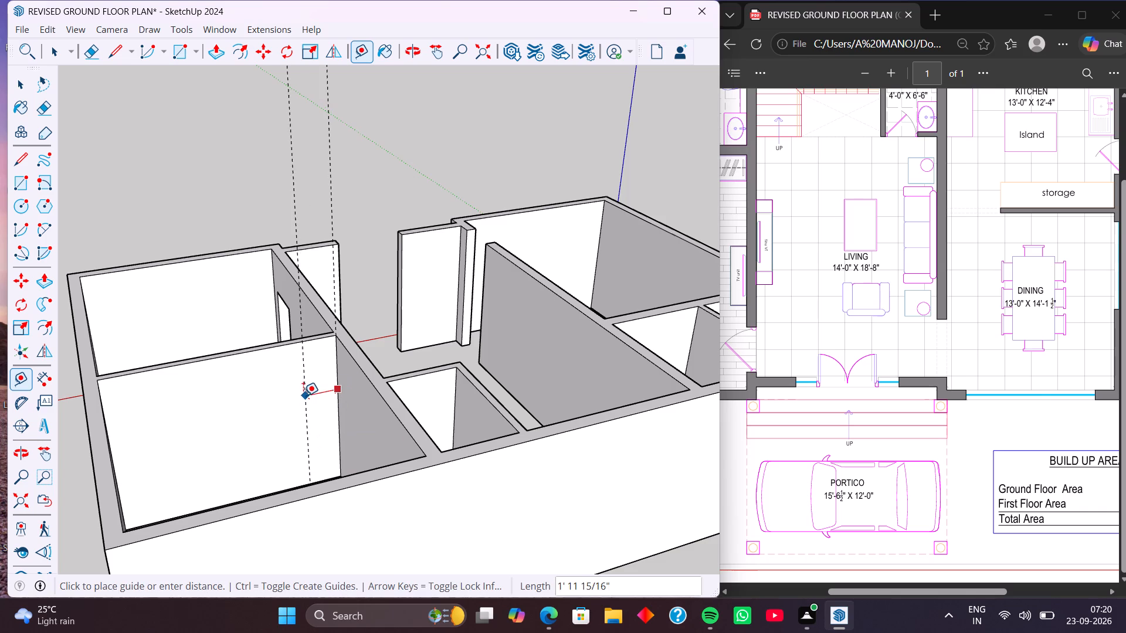
middle_drag(303, 396, 227, 403)
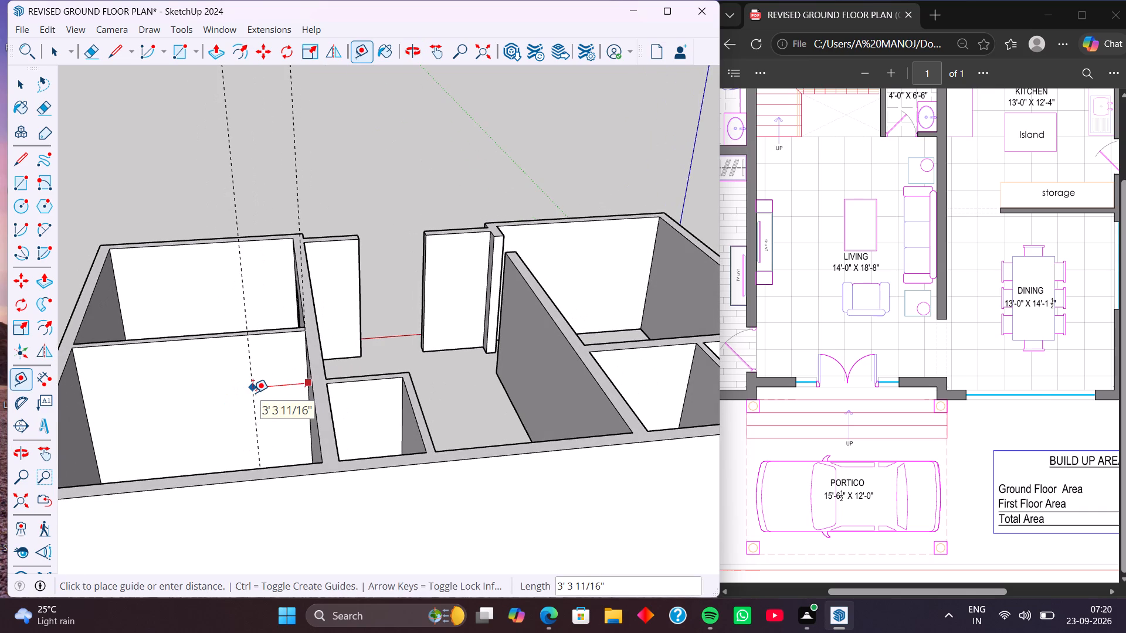
text(3'6)
key(Return)
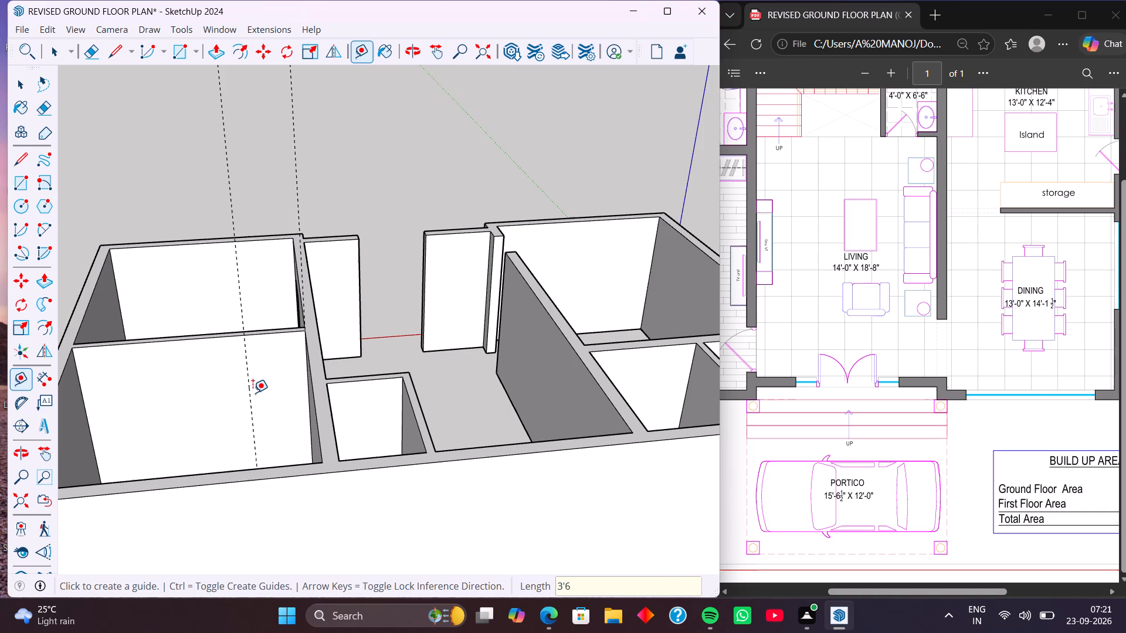
scroll(253, 393, down, 1)
middle_drag(277, 401, 265, 489)
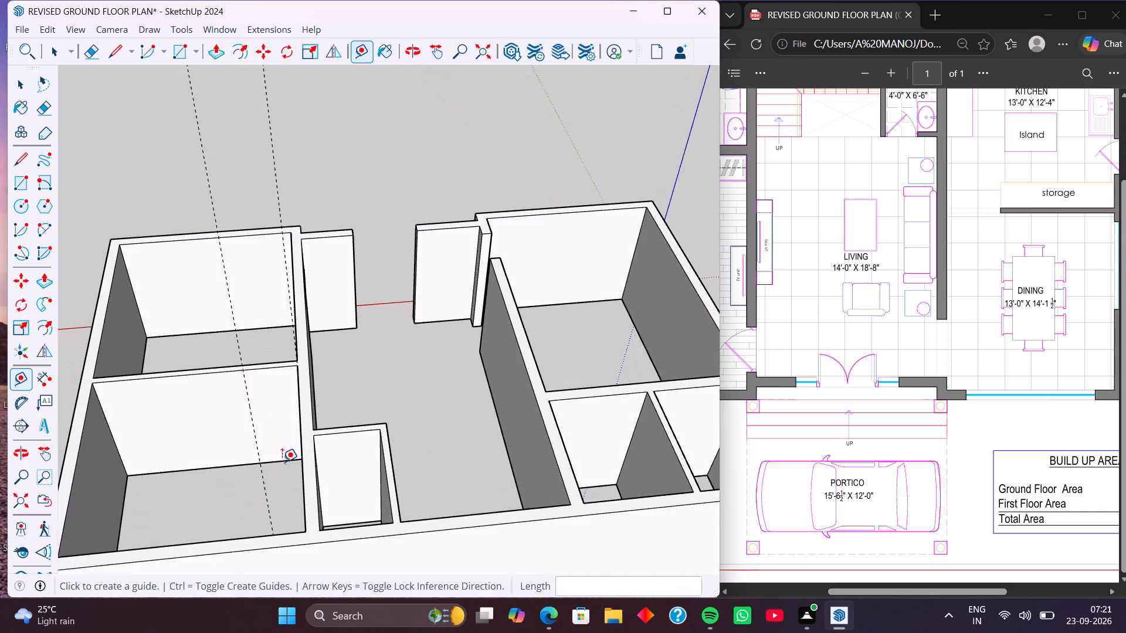
Place a horizontal guide 10' above the floor, along the top of the partition wall between the two adjacent rooms.
scroll(283, 461, up, 2)
middle_drag(284, 471, 321, 473)
click(306, 471)
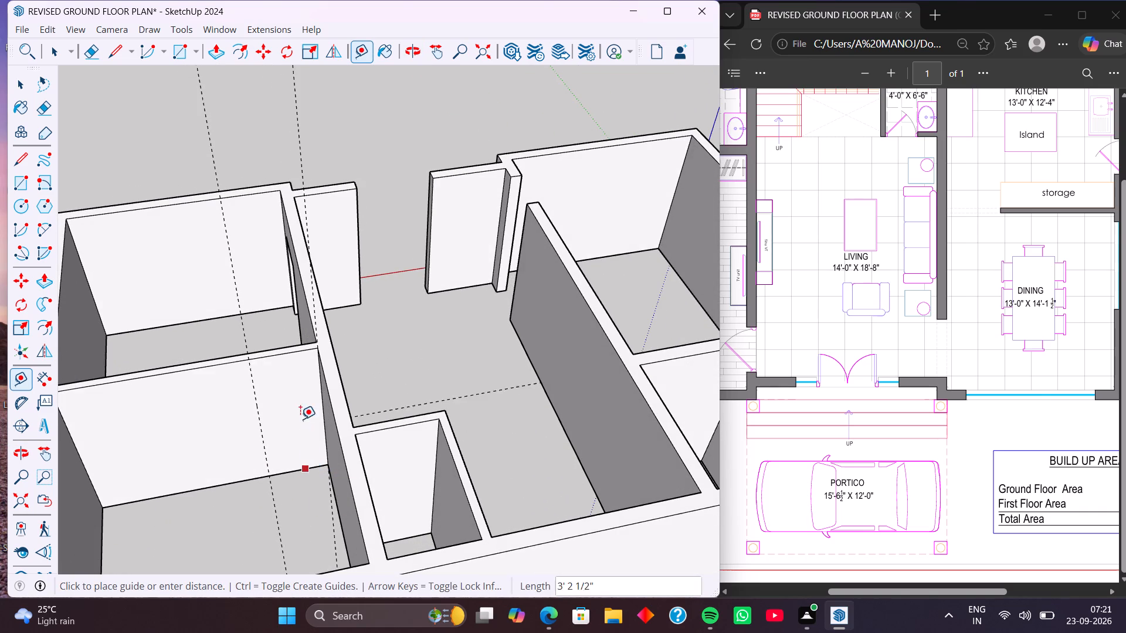
click(283, 356)
middle_drag(280, 393, 282, 342)
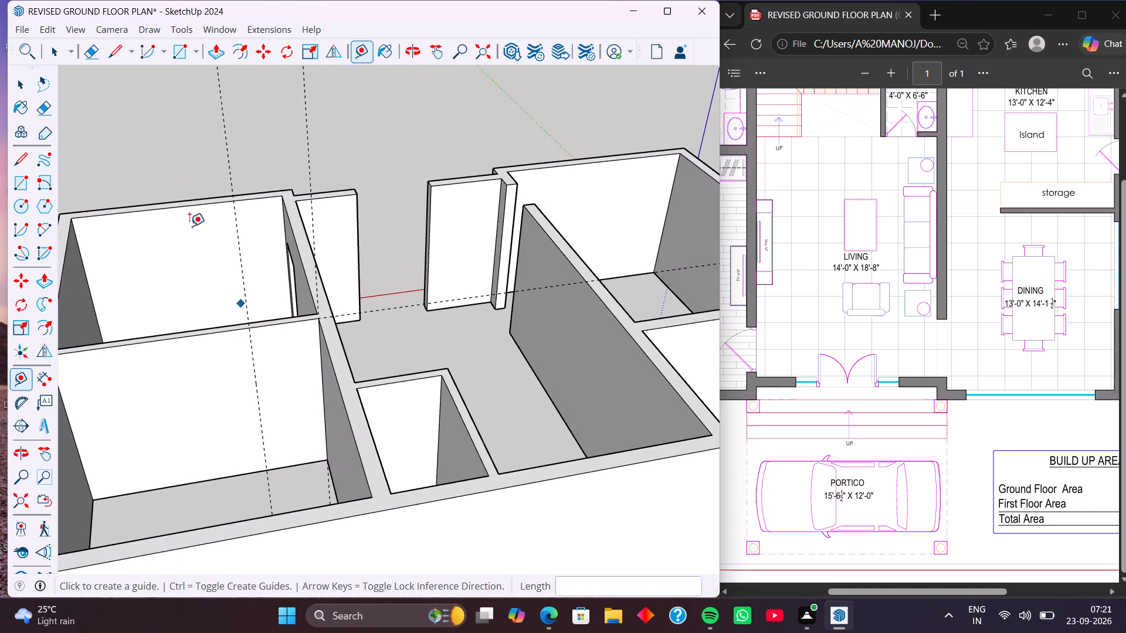
Draw a 3'6" by 10' rectangle on the partition wall from the guides to the corner and push it 5" through.
click(184, 54)
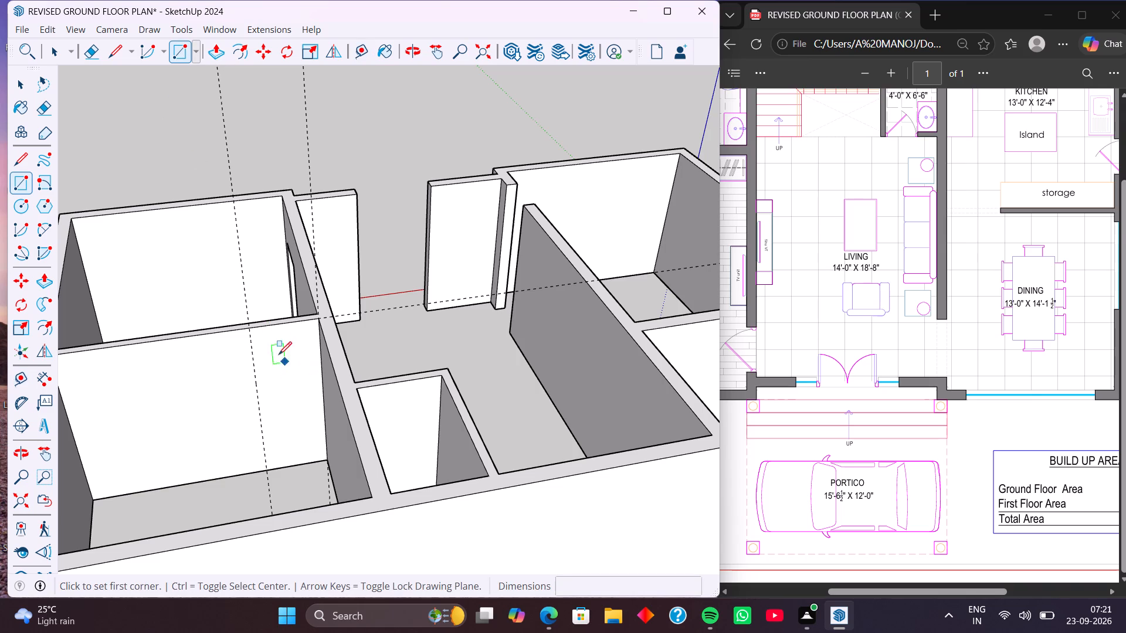
click(250, 327)
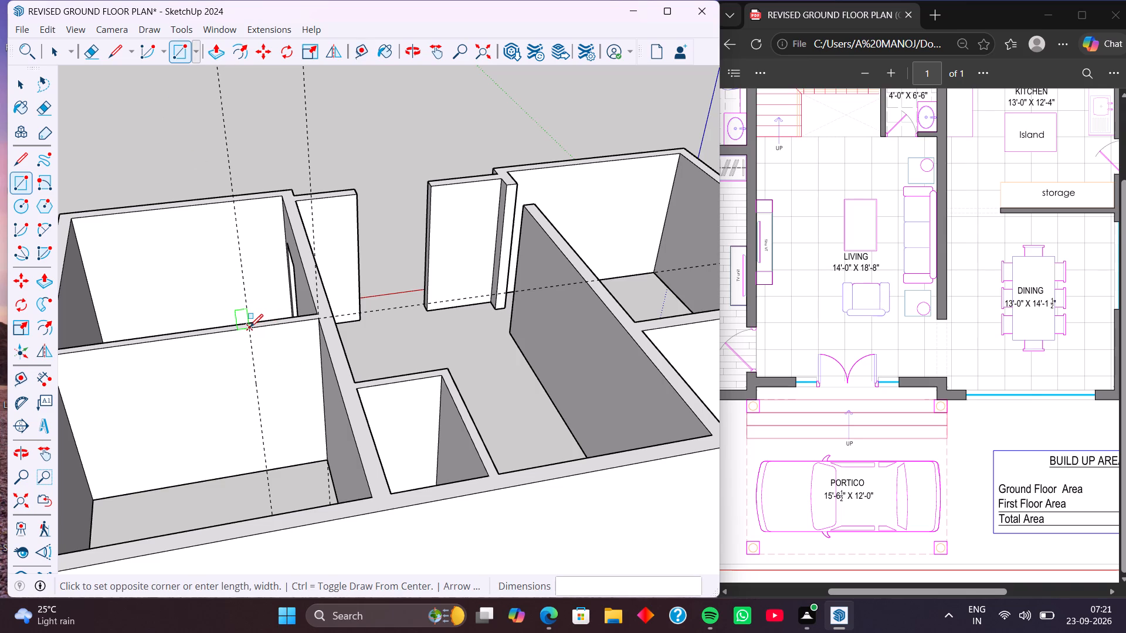
click(329, 458)
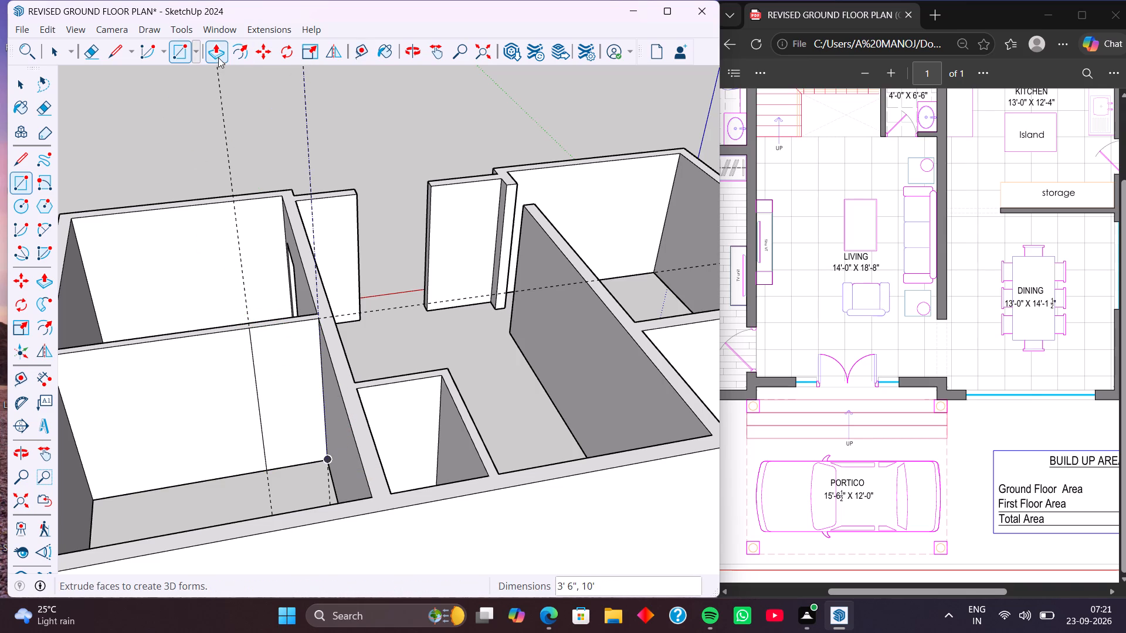
click(218, 57)
click(306, 426)
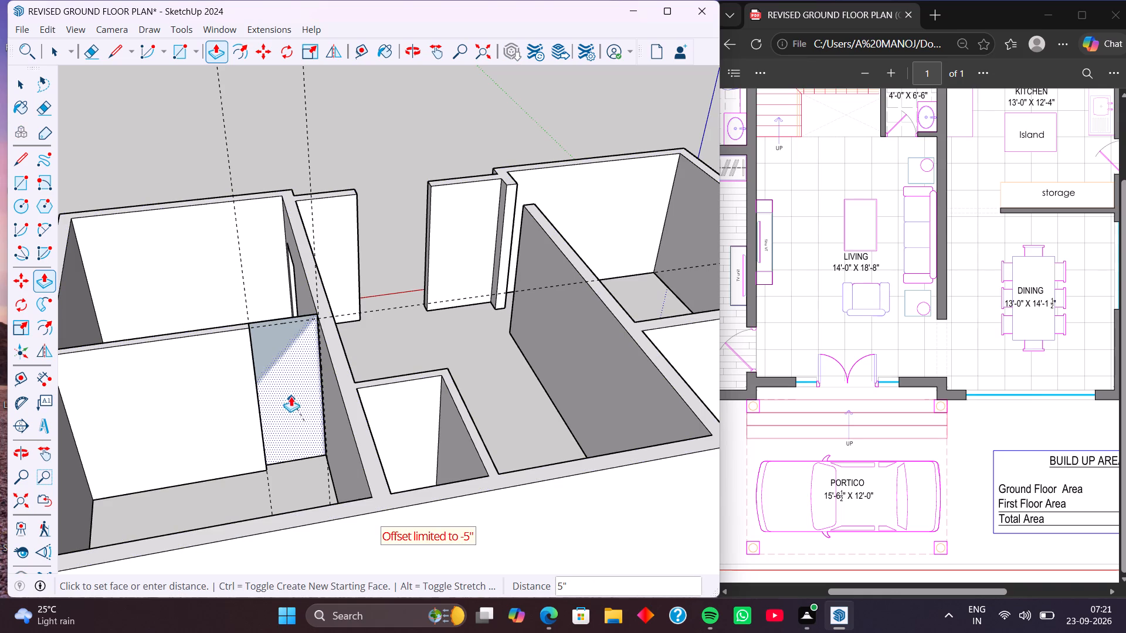
click(280, 362)
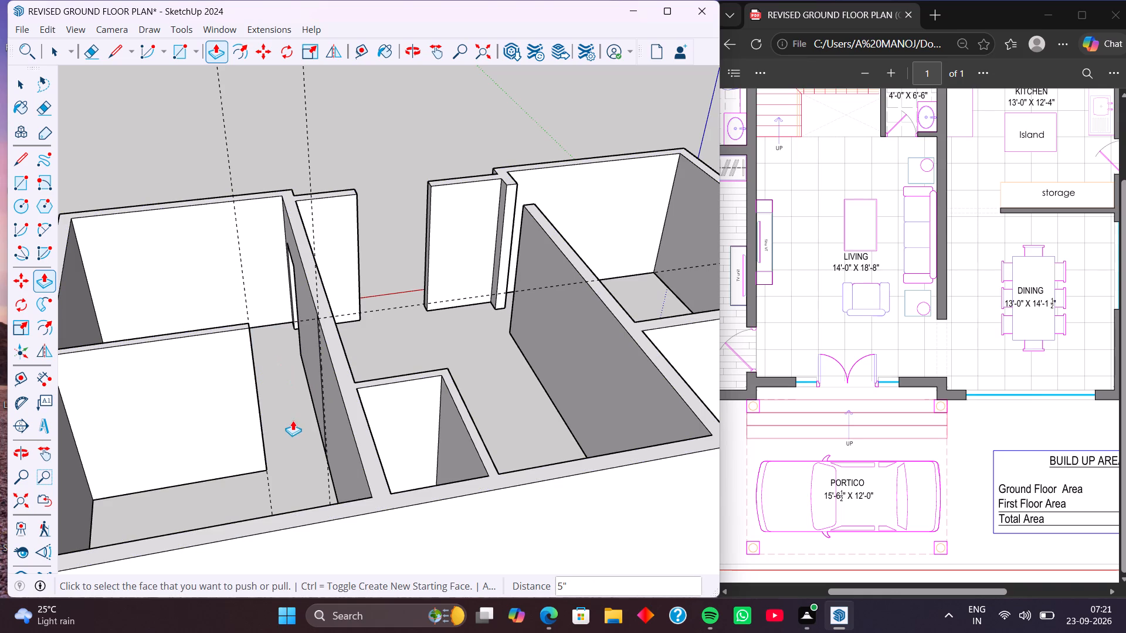
Erase the leftover vertical edge on the living-side wall and the remaining guides around the new opening.
middle_drag(293, 420, 469, 396)
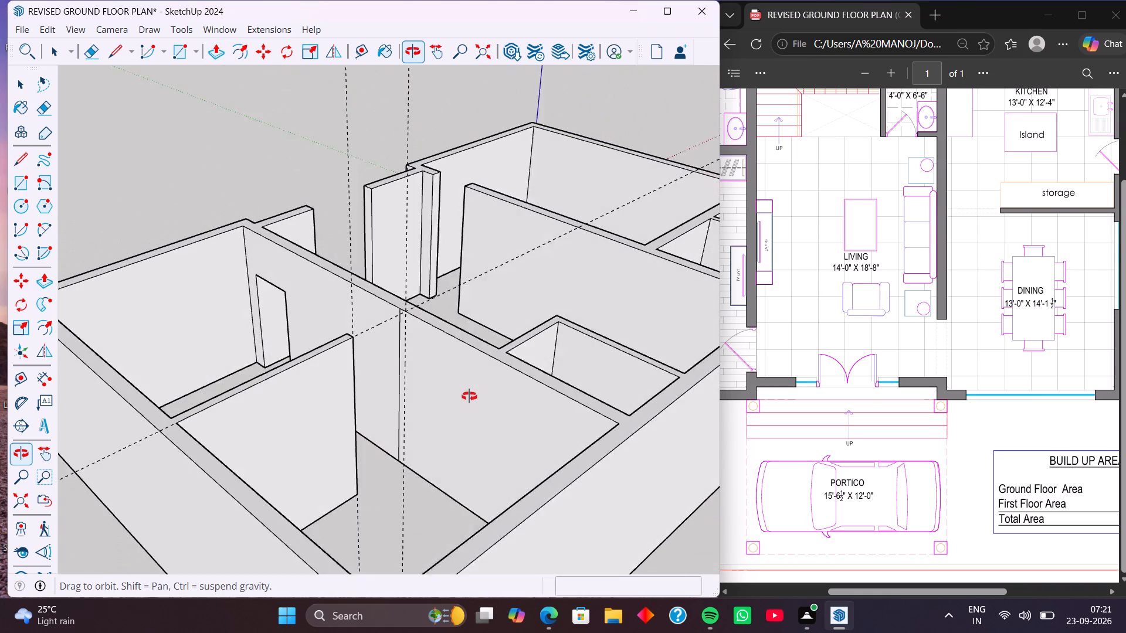
middle_drag(469, 396, 483, 395)
middle_drag(466, 387, 440, 387)
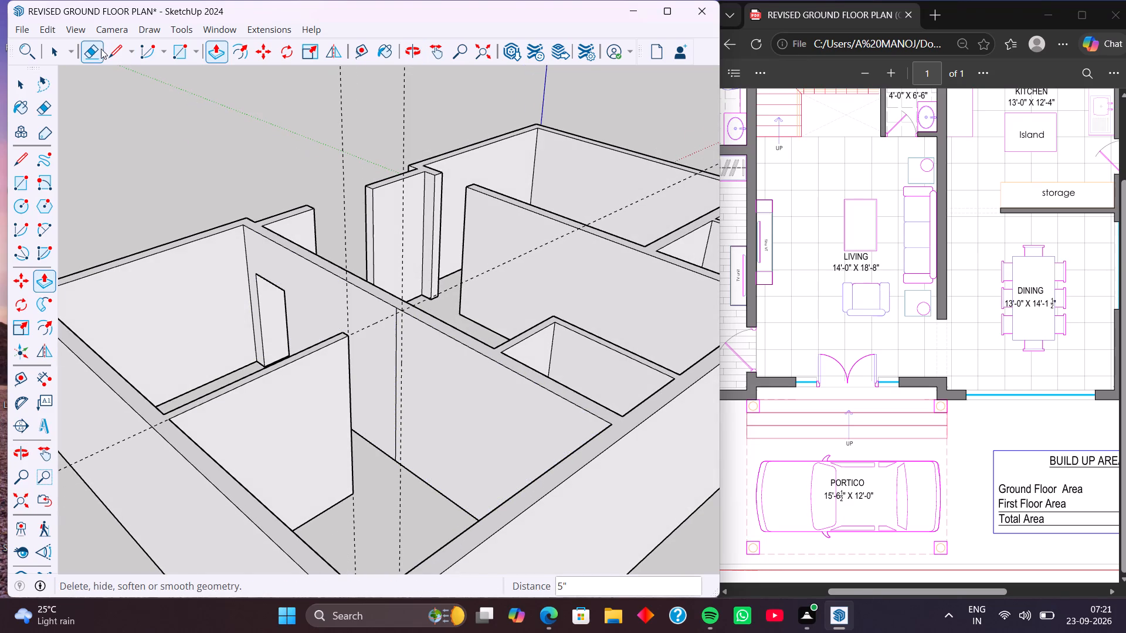
click(90, 47)
drag(411, 343, 378, 333)
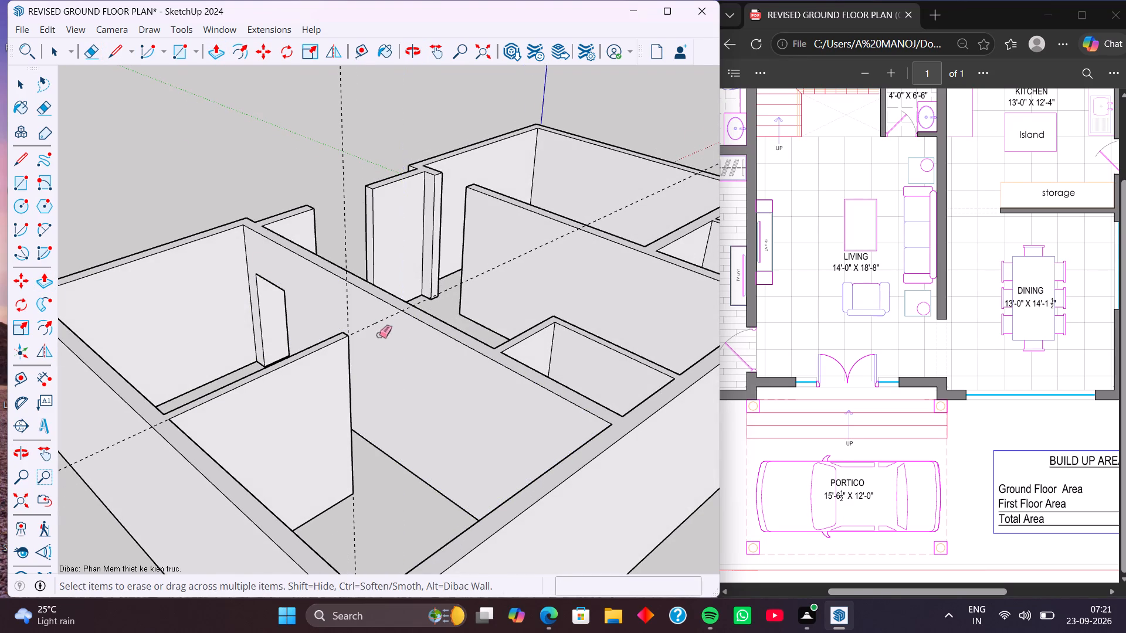
scroll(376, 359, down, 2)
middle_drag(375, 384, 327, 377)
drag(307, 291, 353, 345)
Examine the wall layout from the opposite side, closing in on the small room beside the living area.
middle_drag(352, 402, 229, 407)
scroll(288, 406, down, 2)
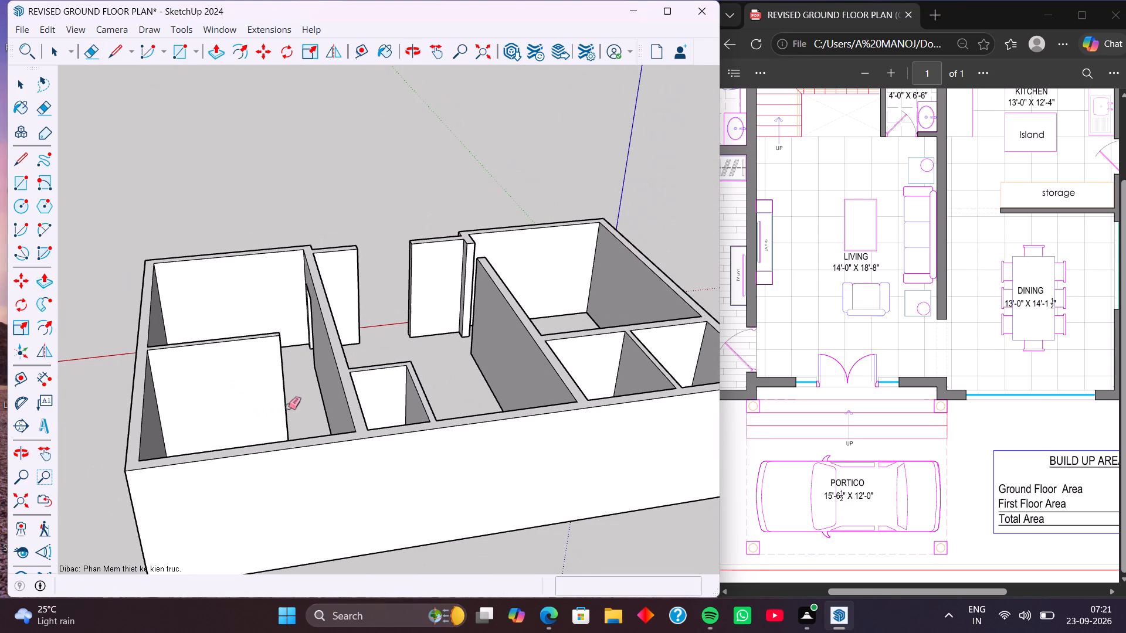
scroll(288, 406, down, 1)
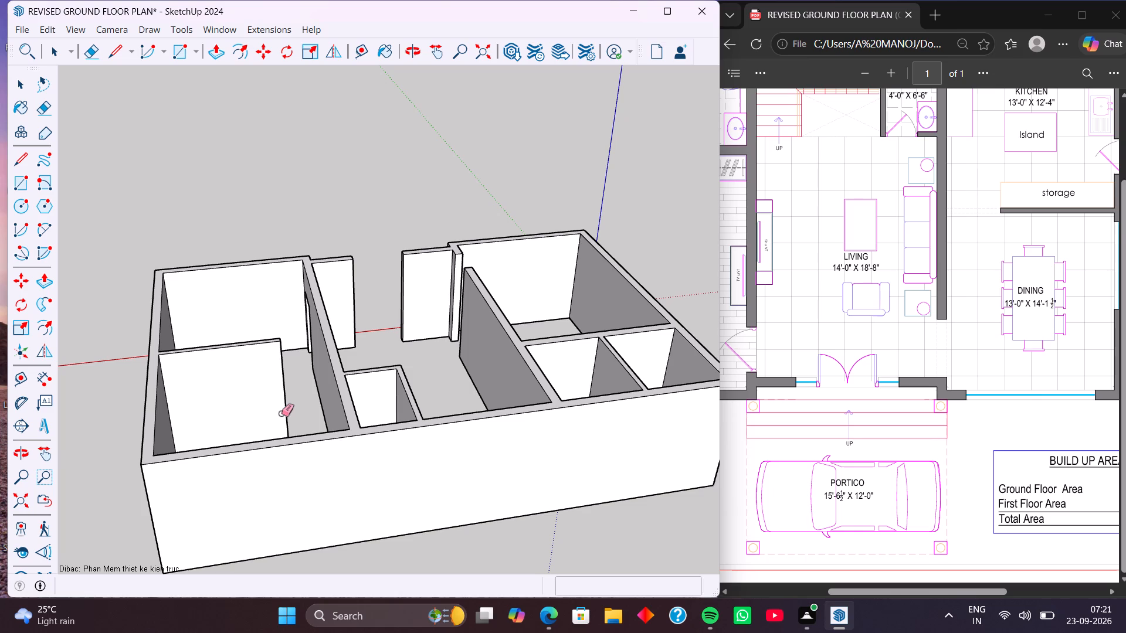
middle_drag(382, 432, 175, 544)
middle_drag(353, 461, 306, 474)
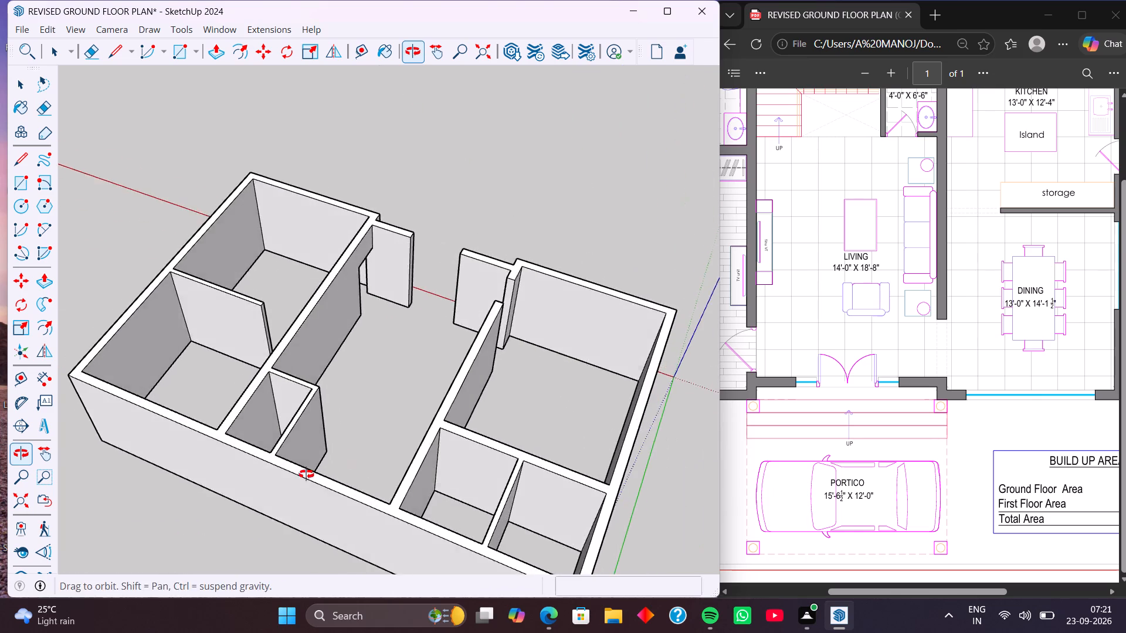
middle_drag(306, 474, 85, 496)
middle_drag(365, 422, 63, 462)
middle_drag(268, 396, 25, 404)
middle_drag(262, 356, 230, 361)
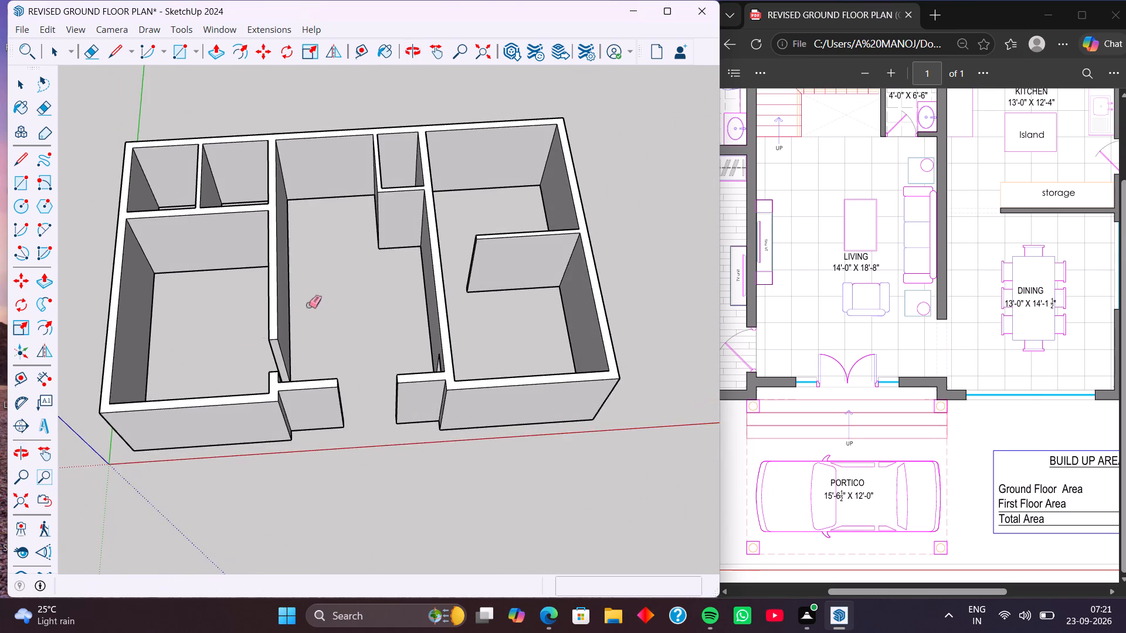
scroll(361, 274, up, 7)
middle_drag(393, 261, 395, 215)
middle_drag(395, 265, 419, 256)
middle_drag(399, 246, 379, 244)
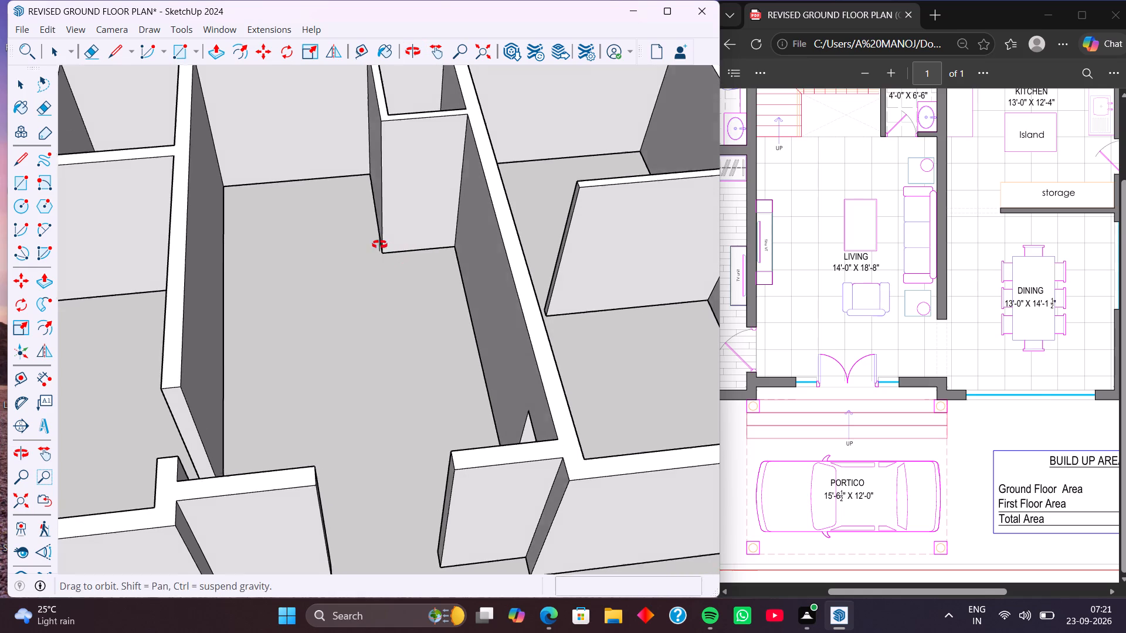
middle_drag(379, 244, 369, 243)
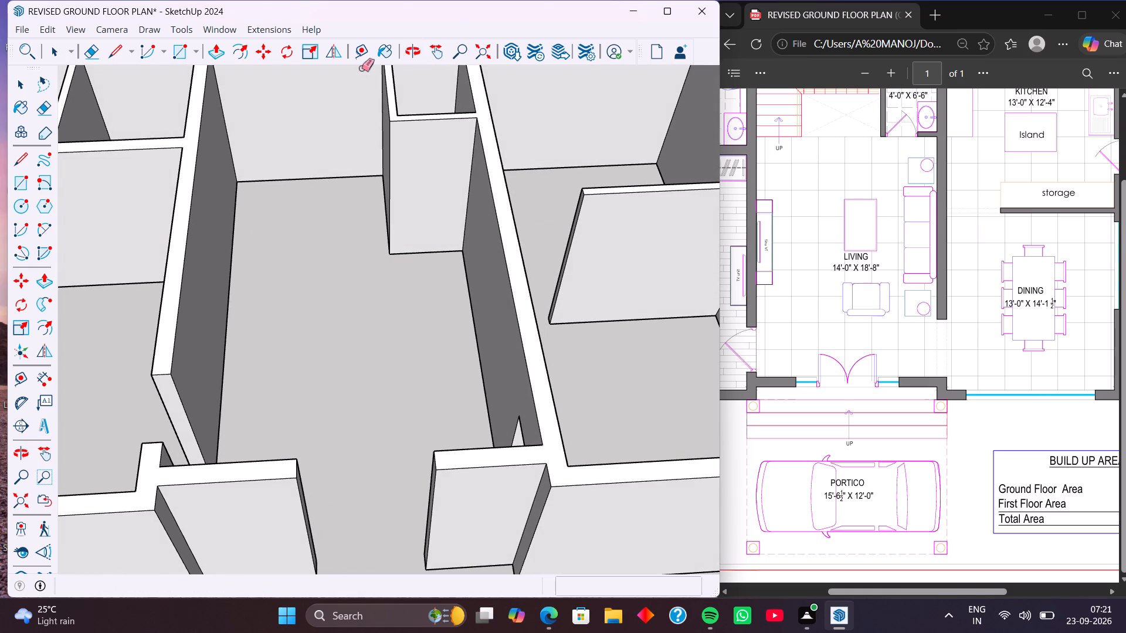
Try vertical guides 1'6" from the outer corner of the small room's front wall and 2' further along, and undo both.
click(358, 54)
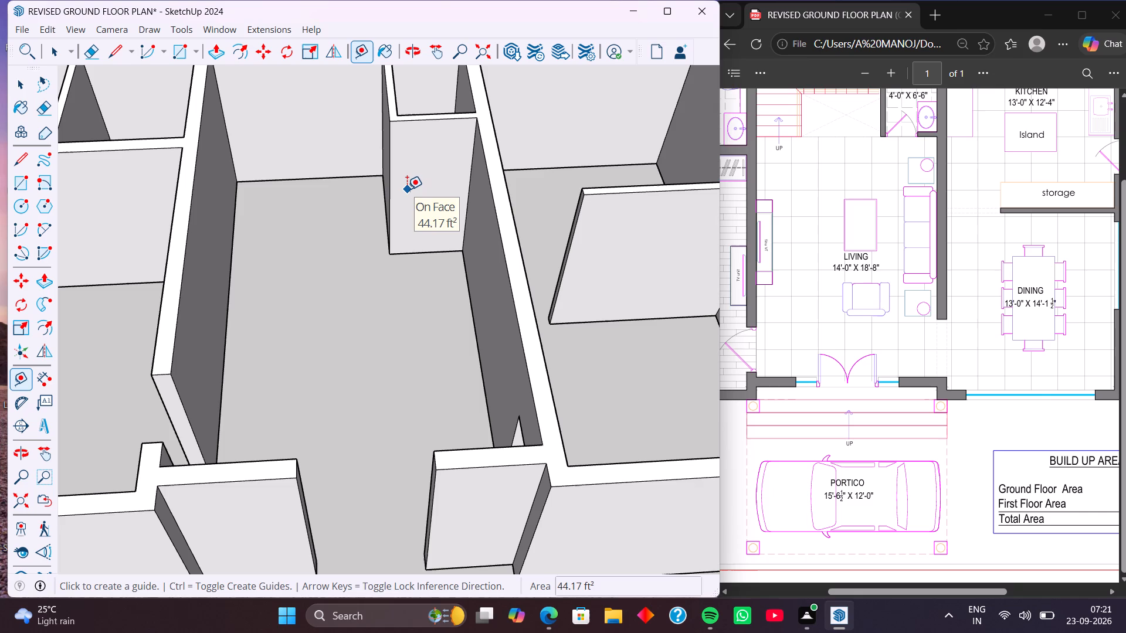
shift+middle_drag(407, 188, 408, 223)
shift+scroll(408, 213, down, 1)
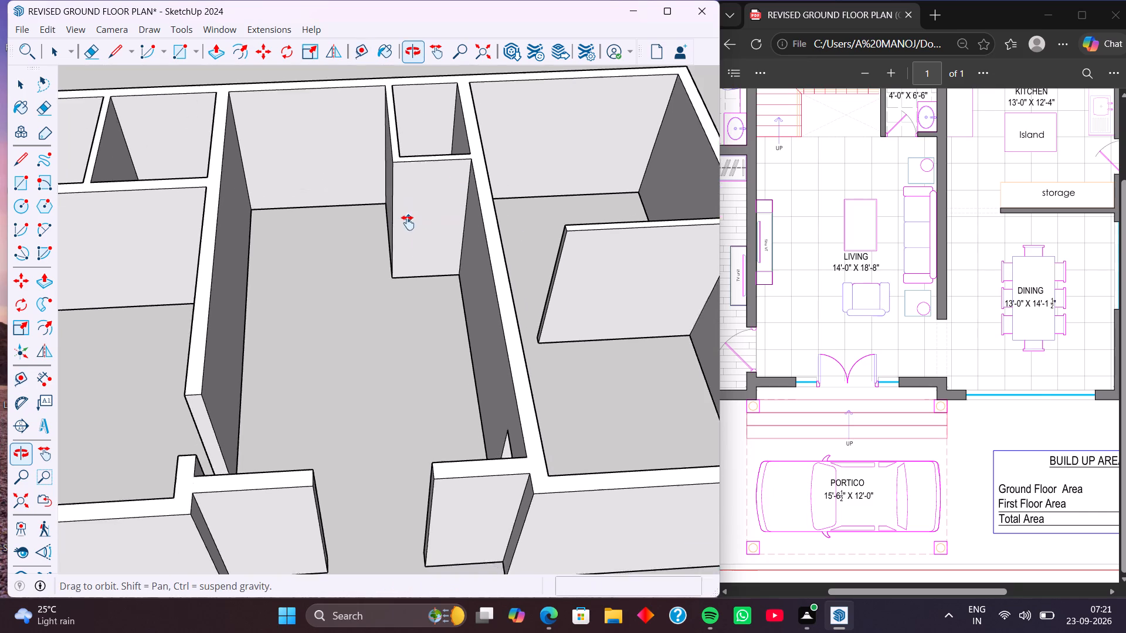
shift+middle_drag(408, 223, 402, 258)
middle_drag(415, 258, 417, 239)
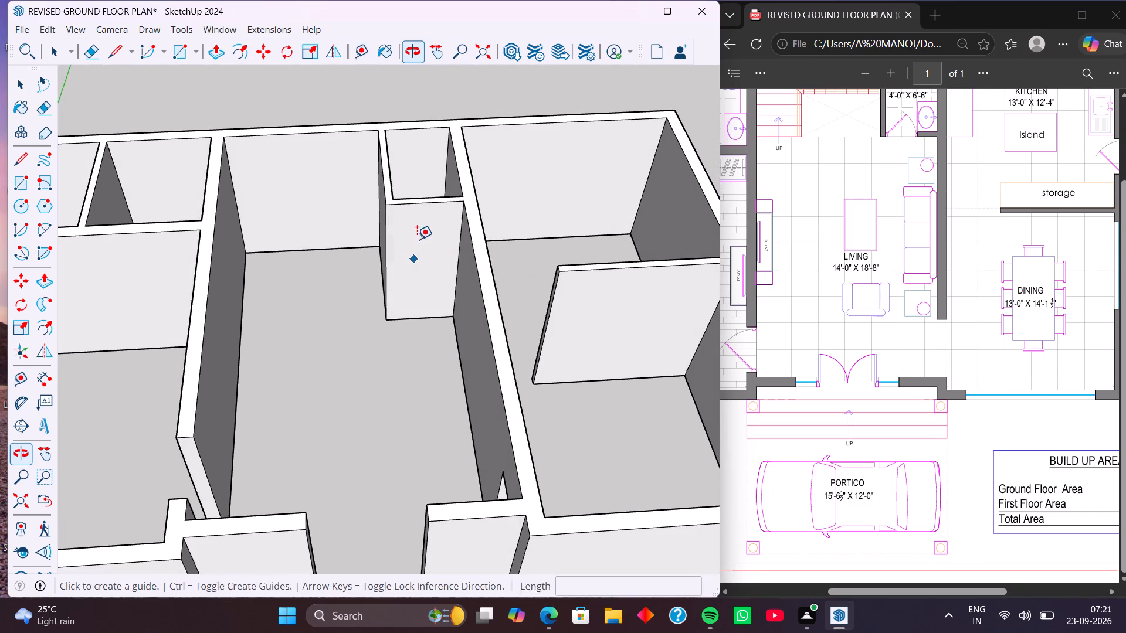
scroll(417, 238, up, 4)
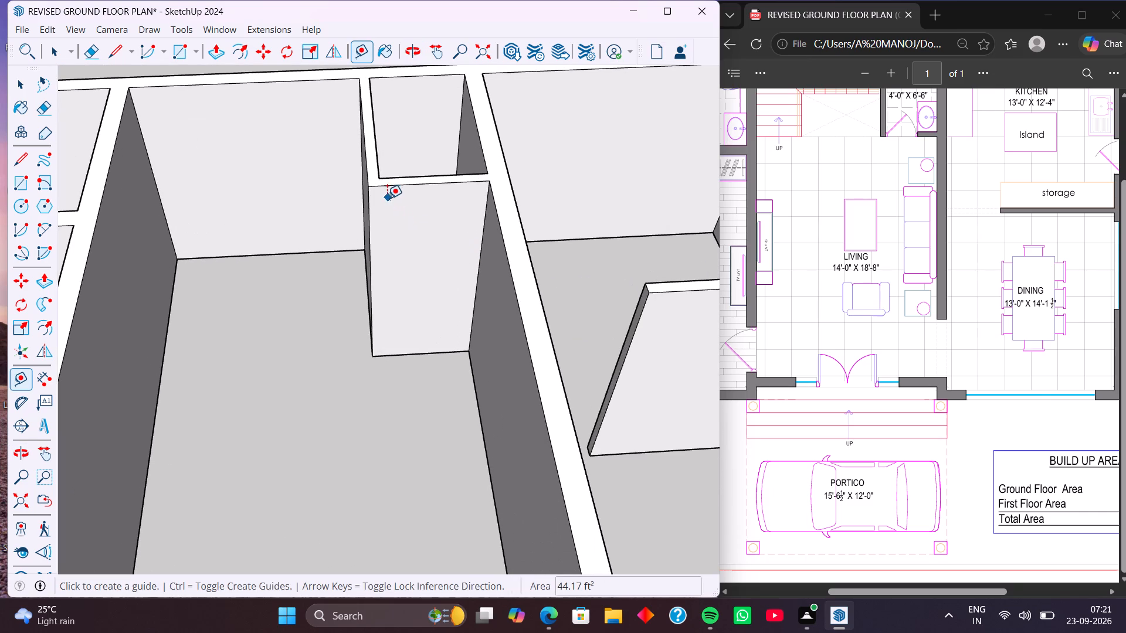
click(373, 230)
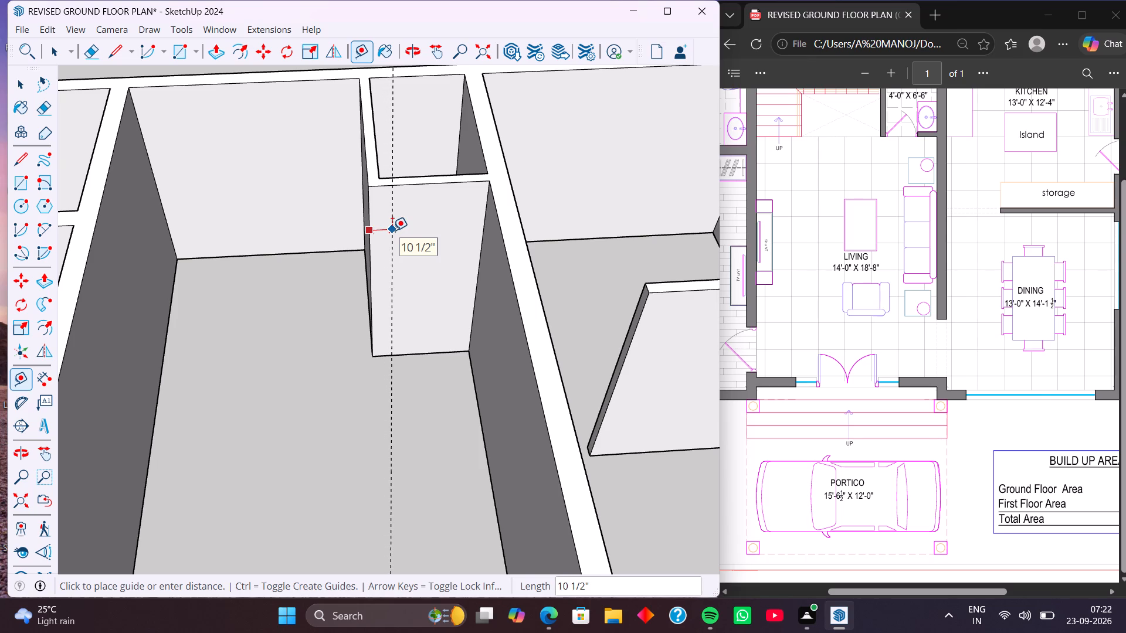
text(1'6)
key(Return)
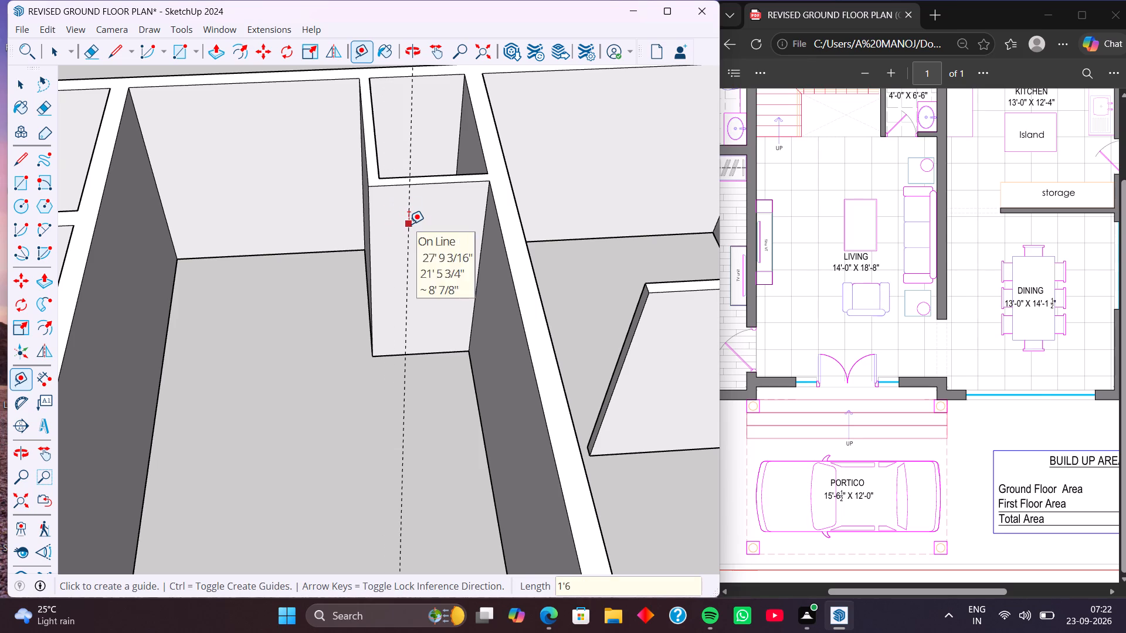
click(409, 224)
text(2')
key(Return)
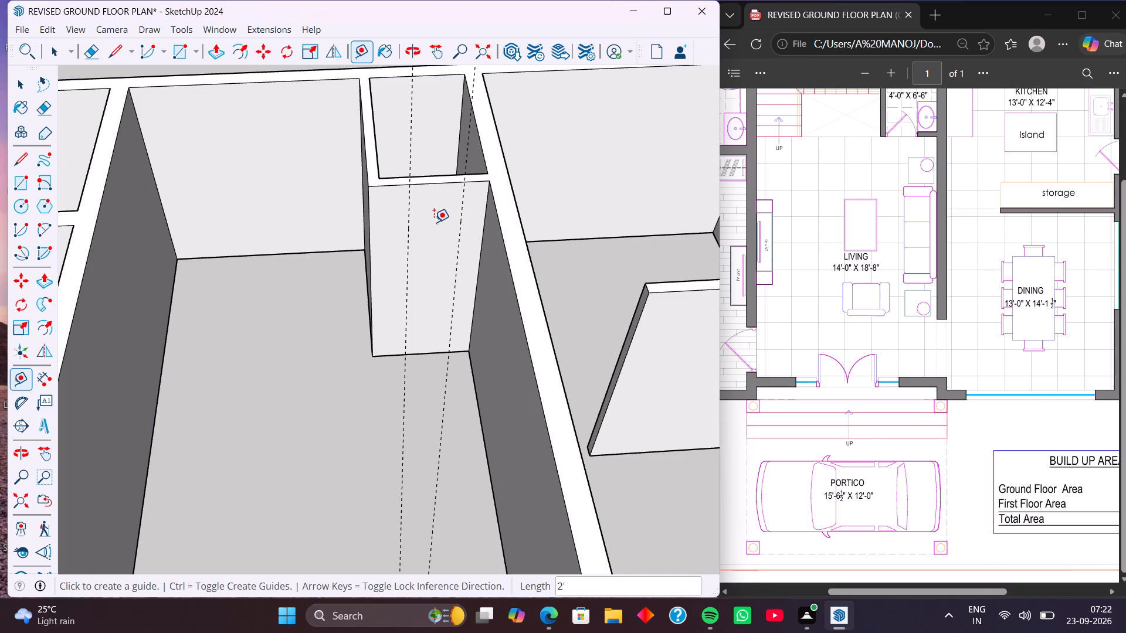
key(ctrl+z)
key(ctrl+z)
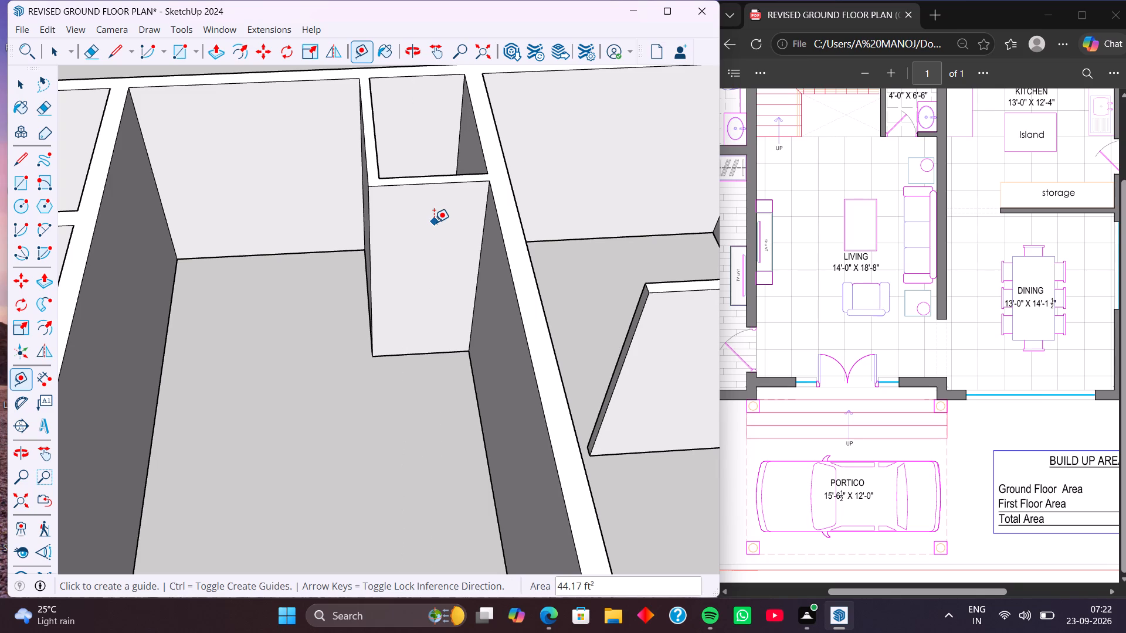
Place a vertical guide 5" from the outer corner of the small room's front wall and another 2' beyond it.
click(373, 242)
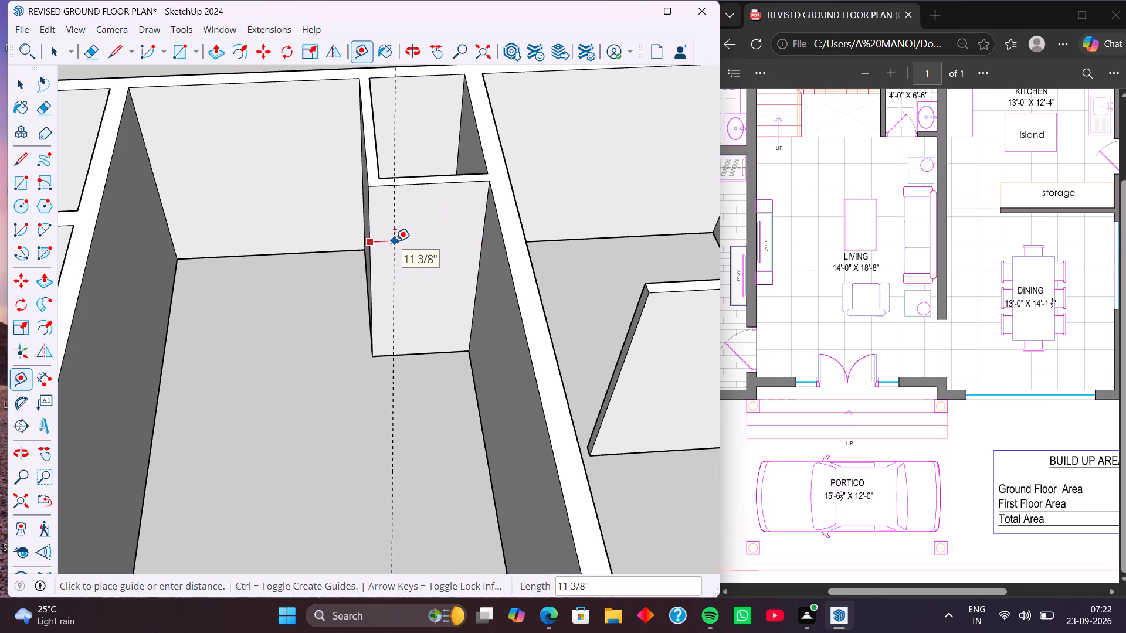
key(5)
key(Return)
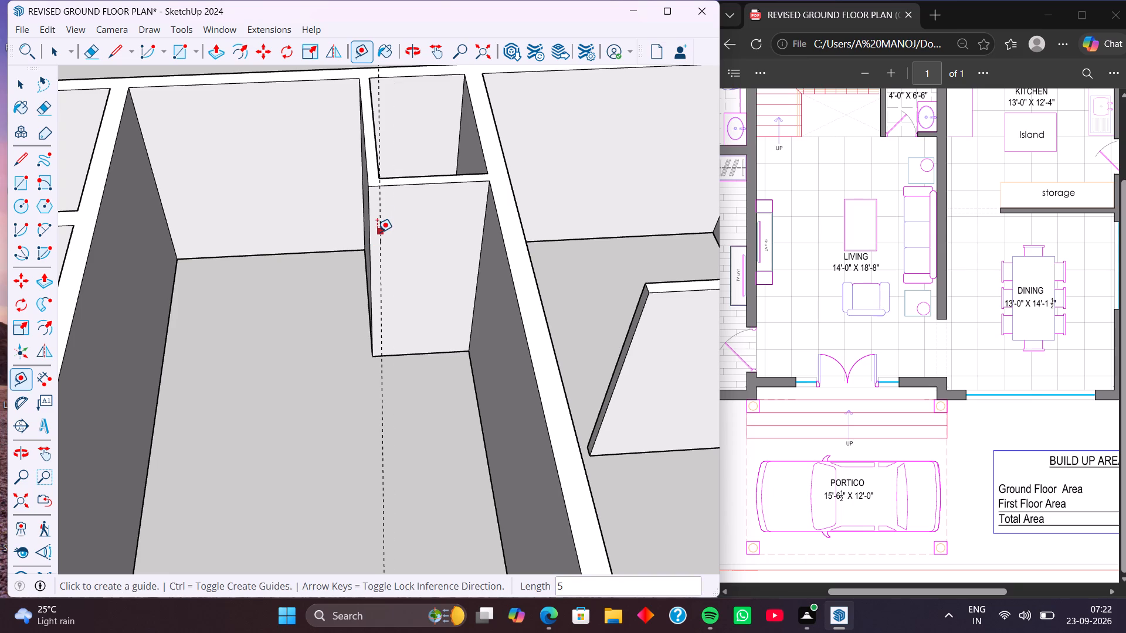
click(379, 233)
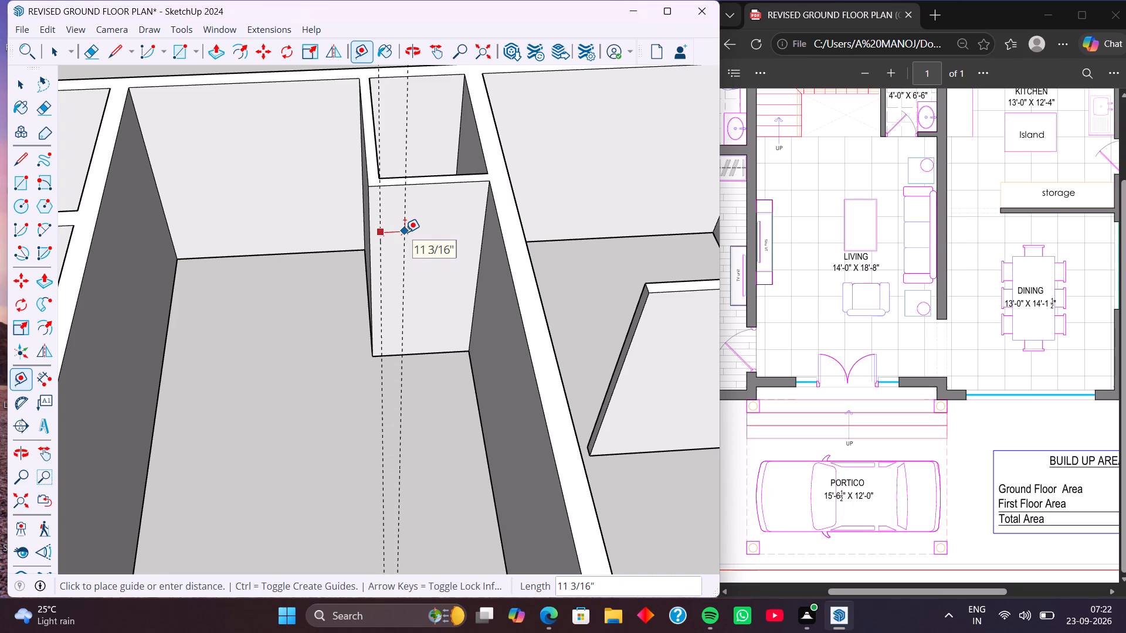
text(2')
key(Return)
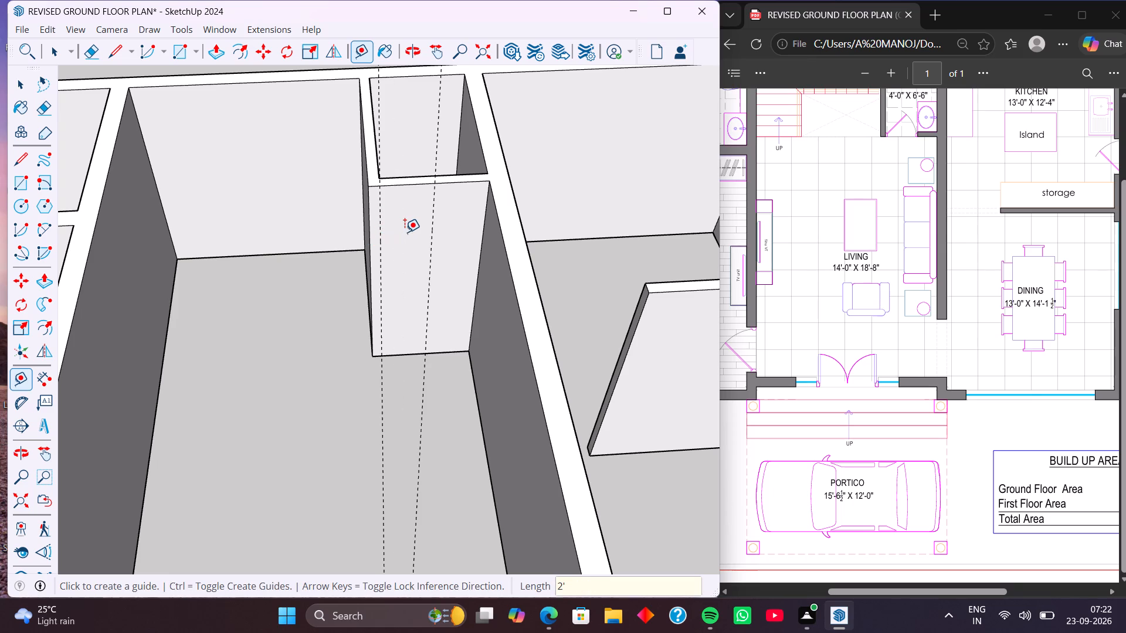
Place a horizontal guide 10' above the floor, along the top of the small room's front wall.
middle_drag(406, 333, 406, 312)
click(176, 49)
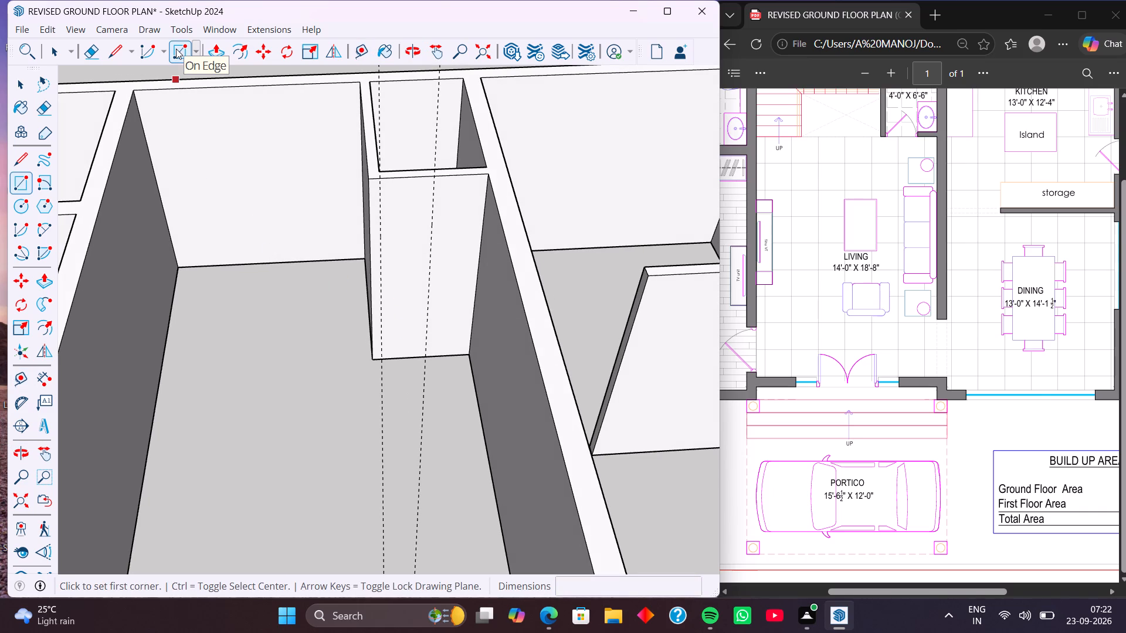
click(359, 54)
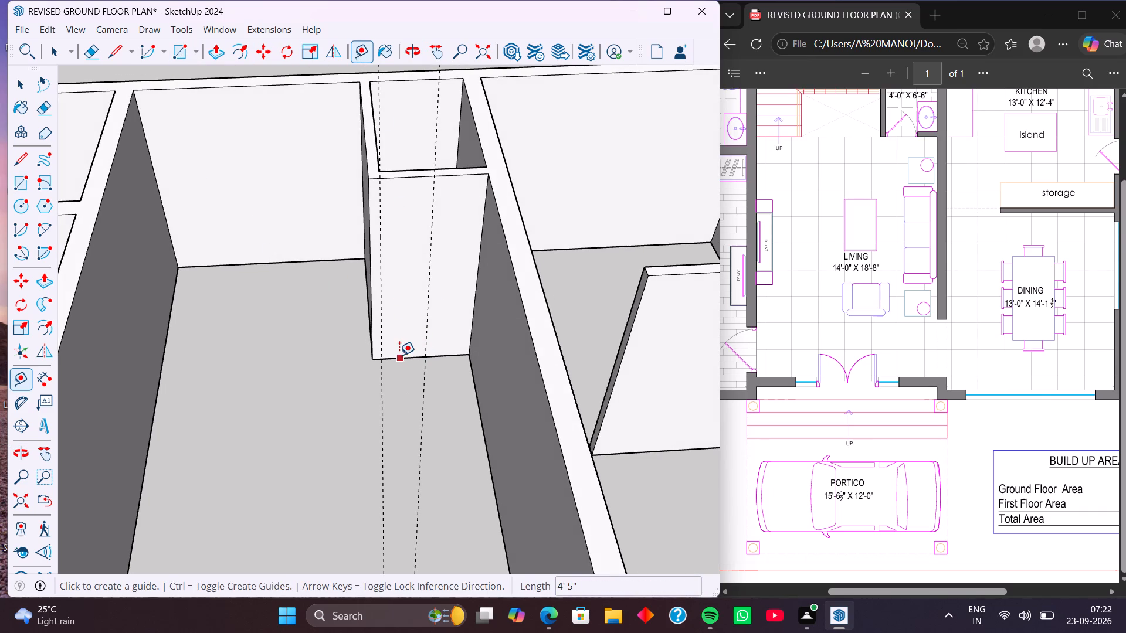
click(402, 355)
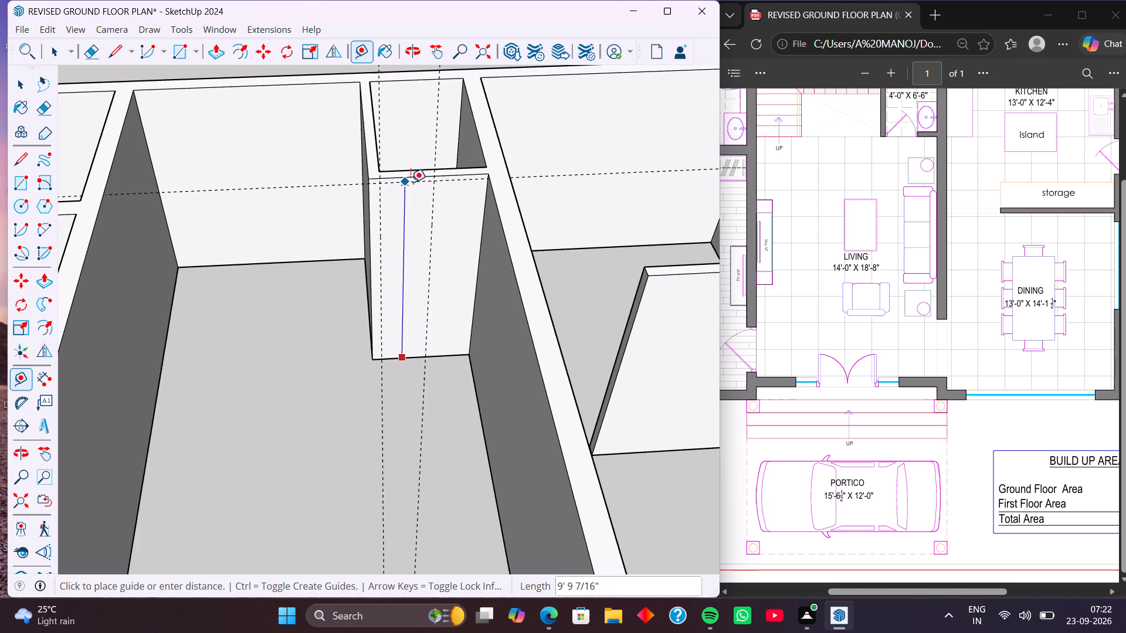
click(411, 179)
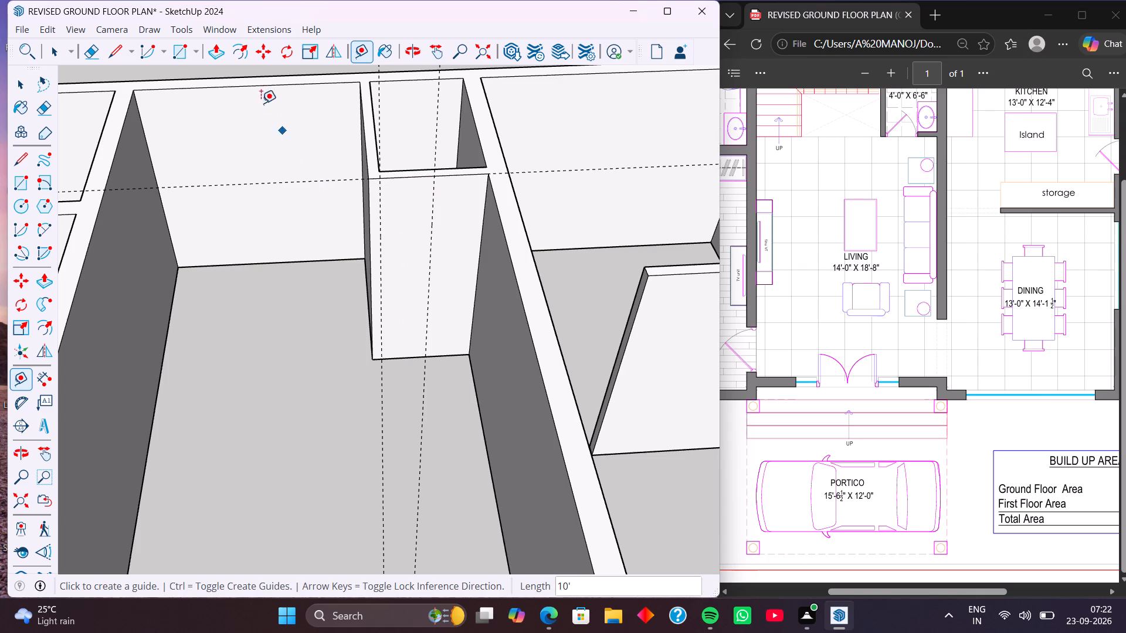
Draw a 2' by 10' rectangle between the guides on the small room's front wall and push it 5" through the wall.
click(179, 52)
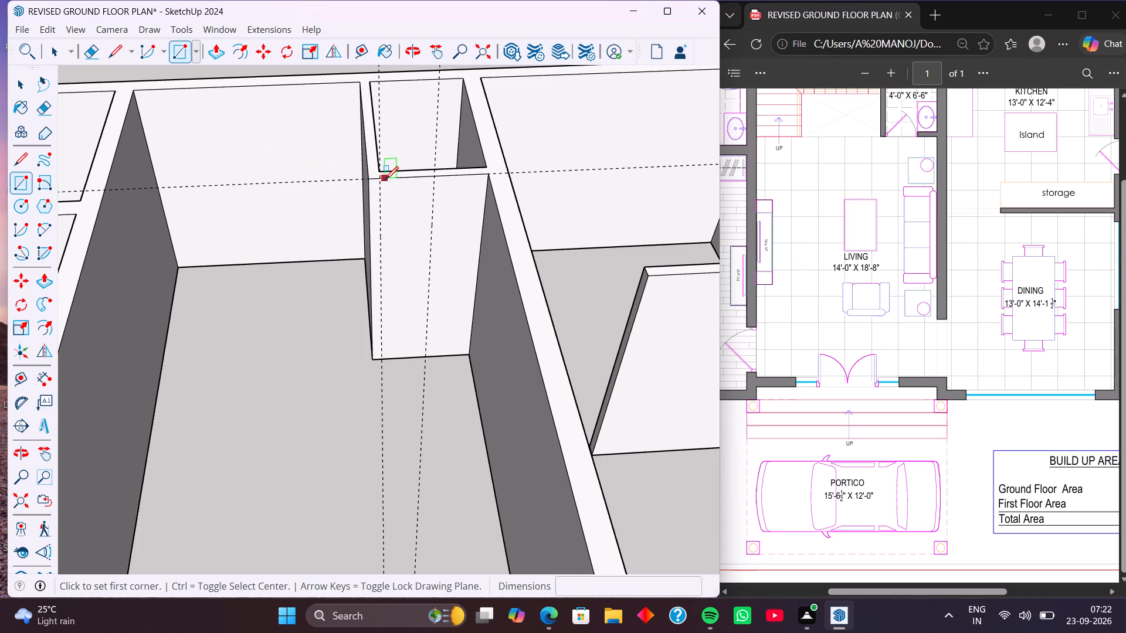
click(384, 179)
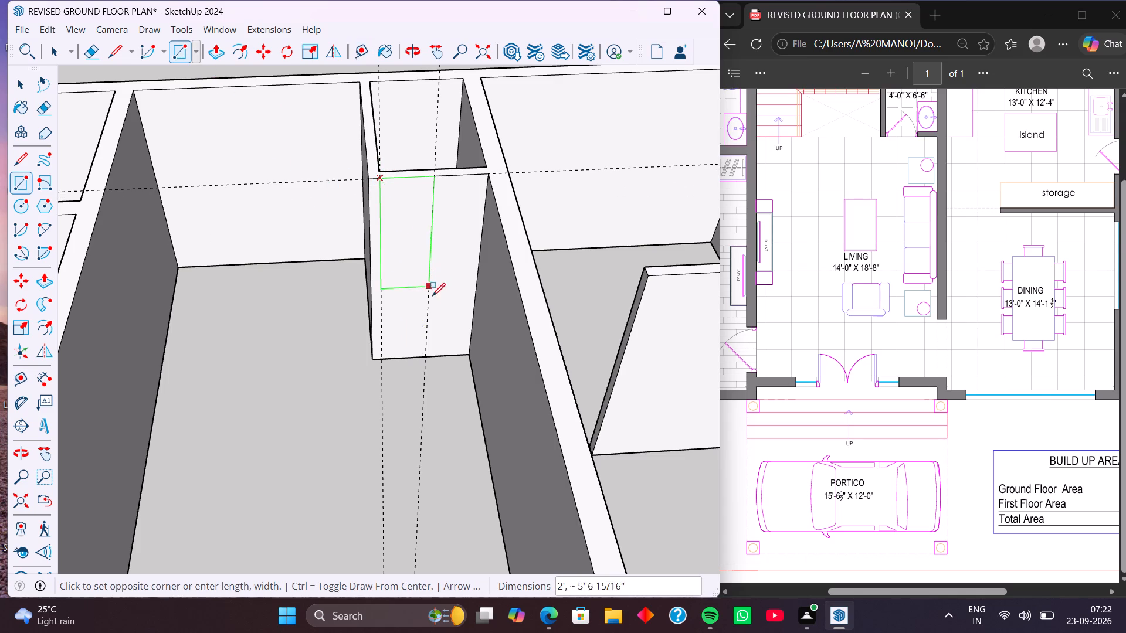
click(426, 356)
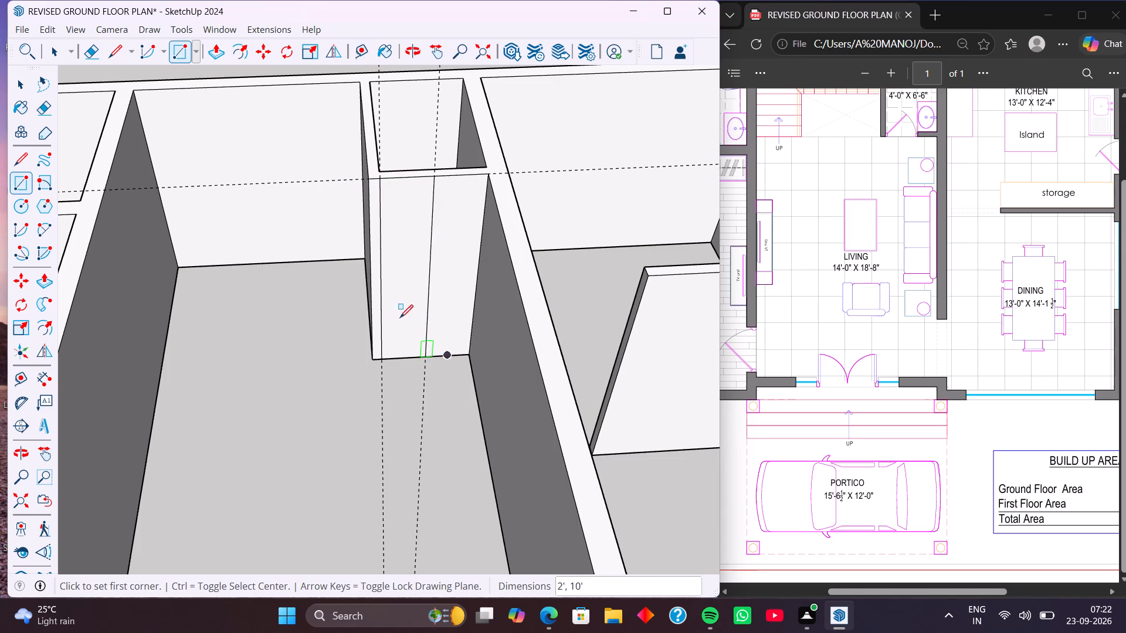
click(215, 59)
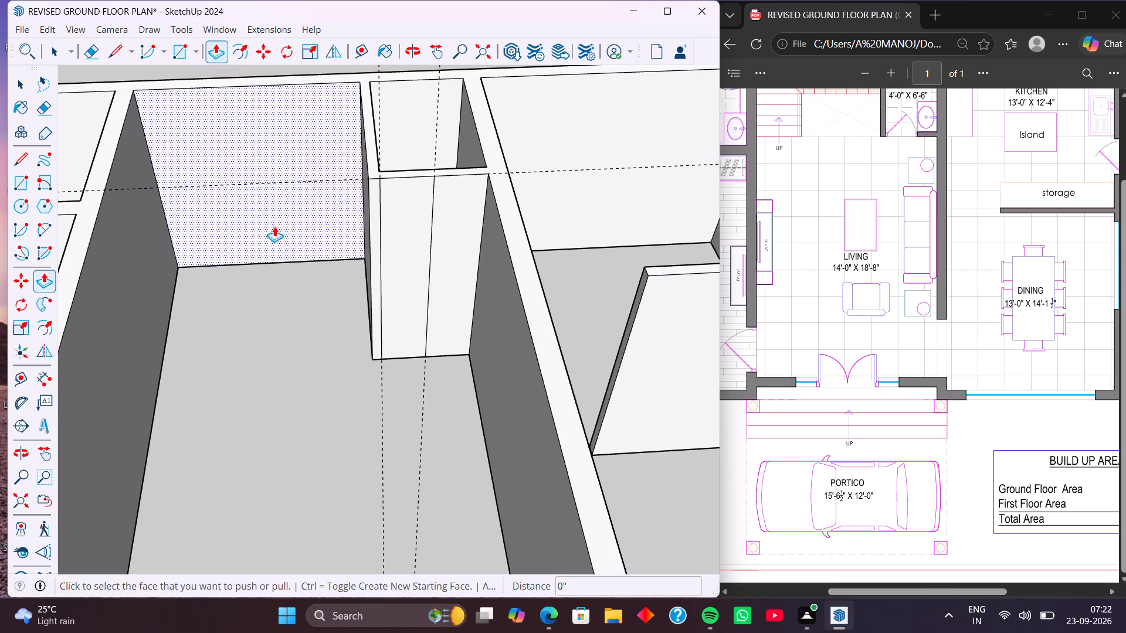
click(411, 332)
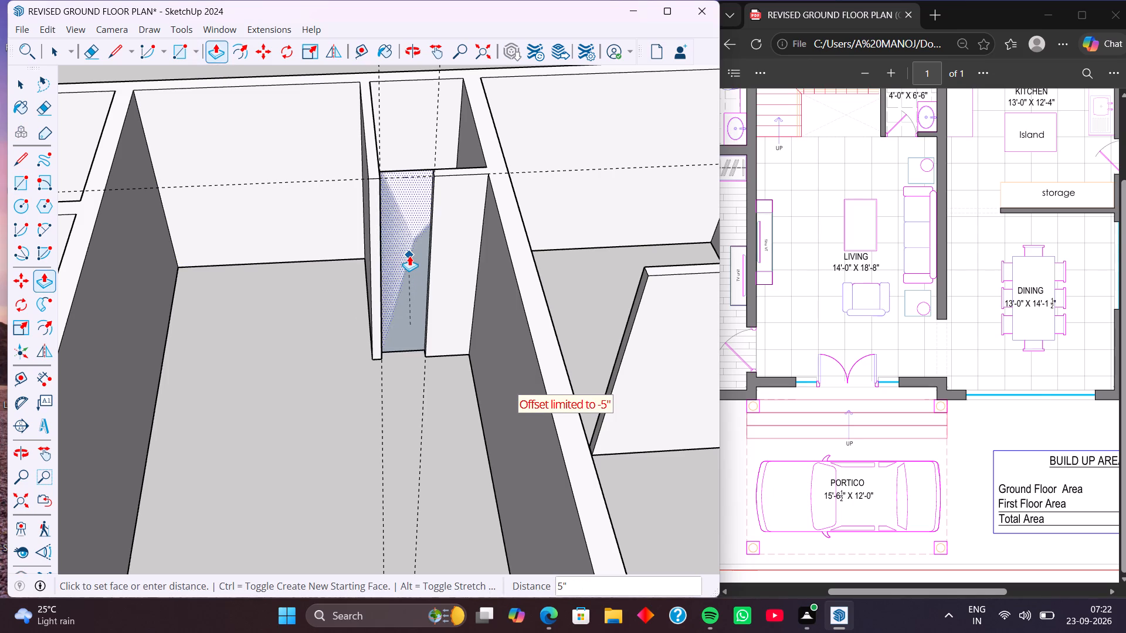
click(409, 256)
Erase the leftover vertical edge beside the new opening and the horizontal and two vertical guides around it.
middle_drag(409, 256, 521, 281)
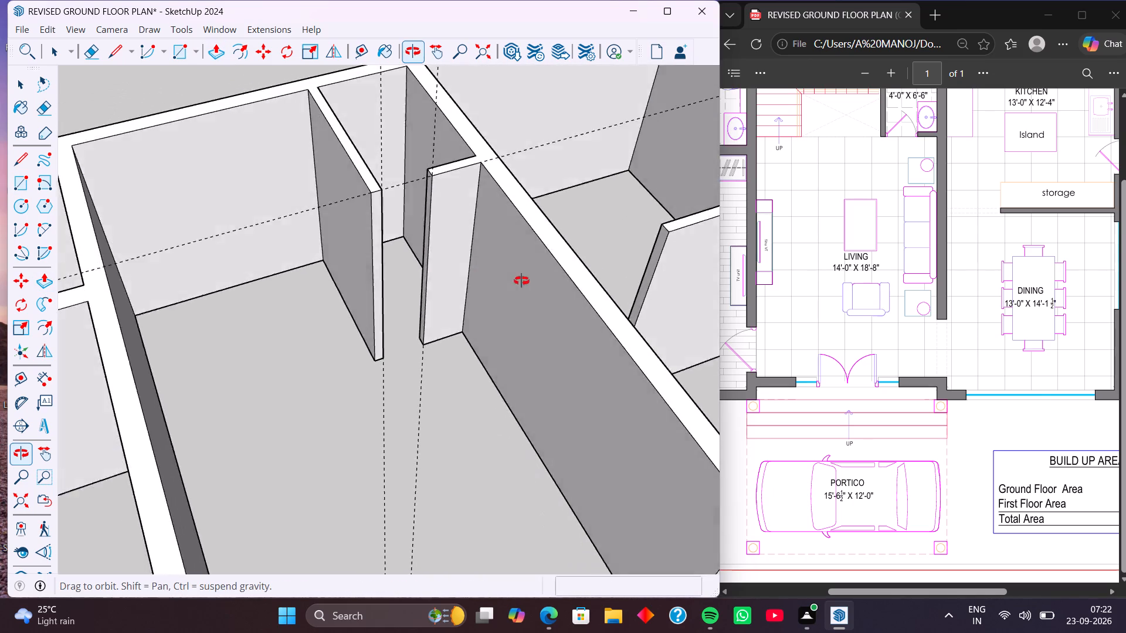
middle_drag(521, 281, 587, 294)
middle_drag(452, 295, 256, 315)
middle_drag(384, 343, 363, 342)
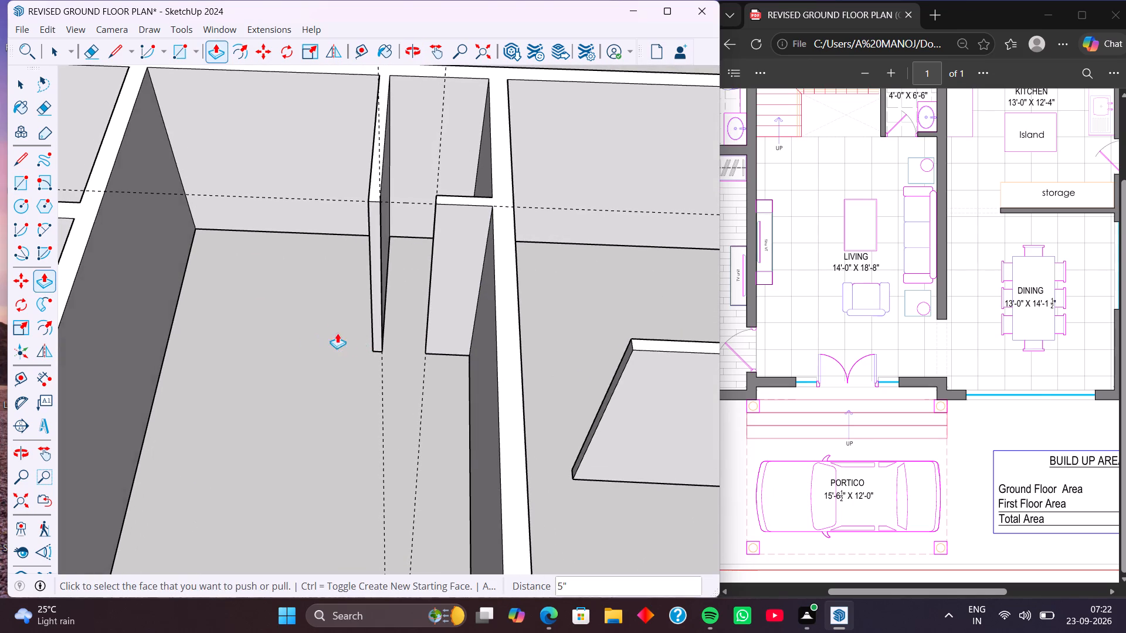
middle_drag(354, 340, 236, 332)
middle_drag(369, 347, 236, 337)
middle_drag(308, 329, 255, 325)
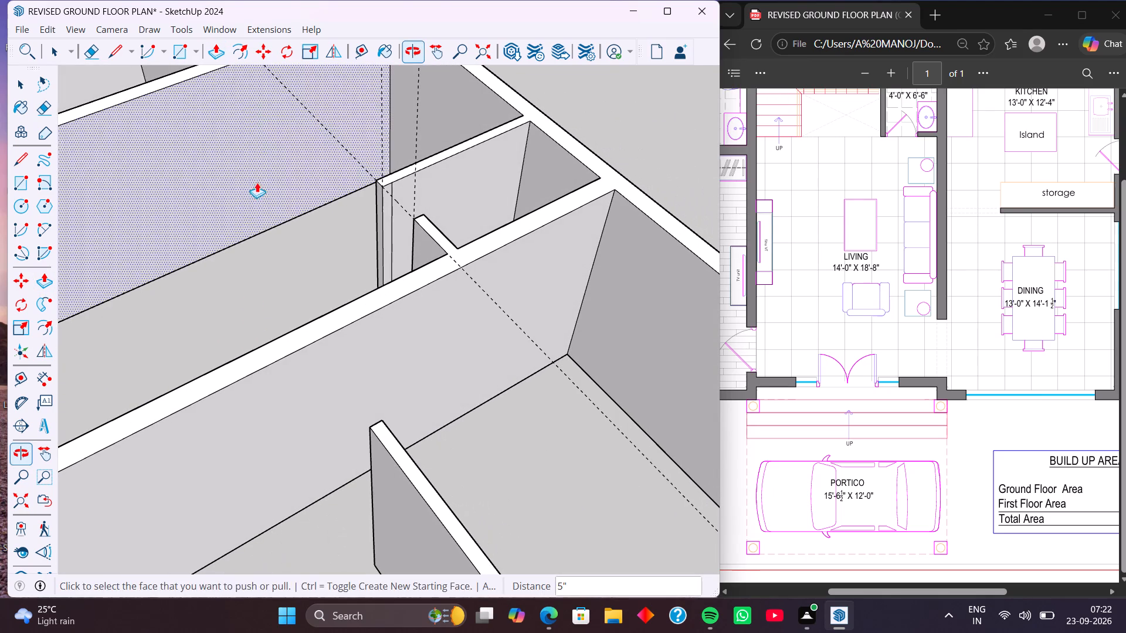
click(98, 45)
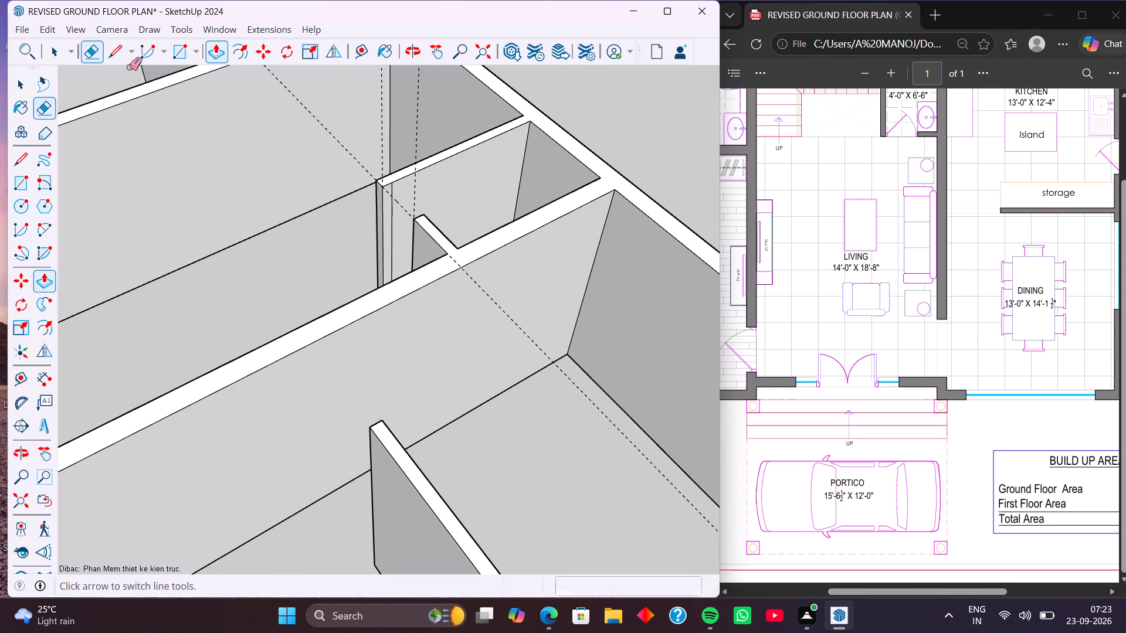
drag(404, 195, 377, 211)
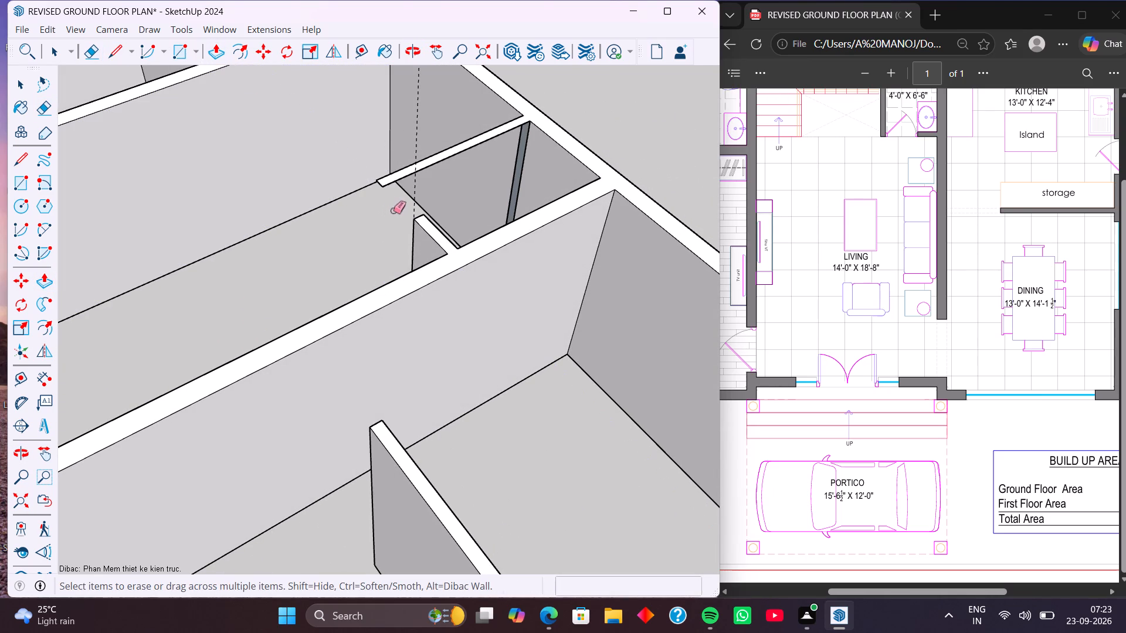
key(ctrl+z)
drag(405, 202, 391, 207)
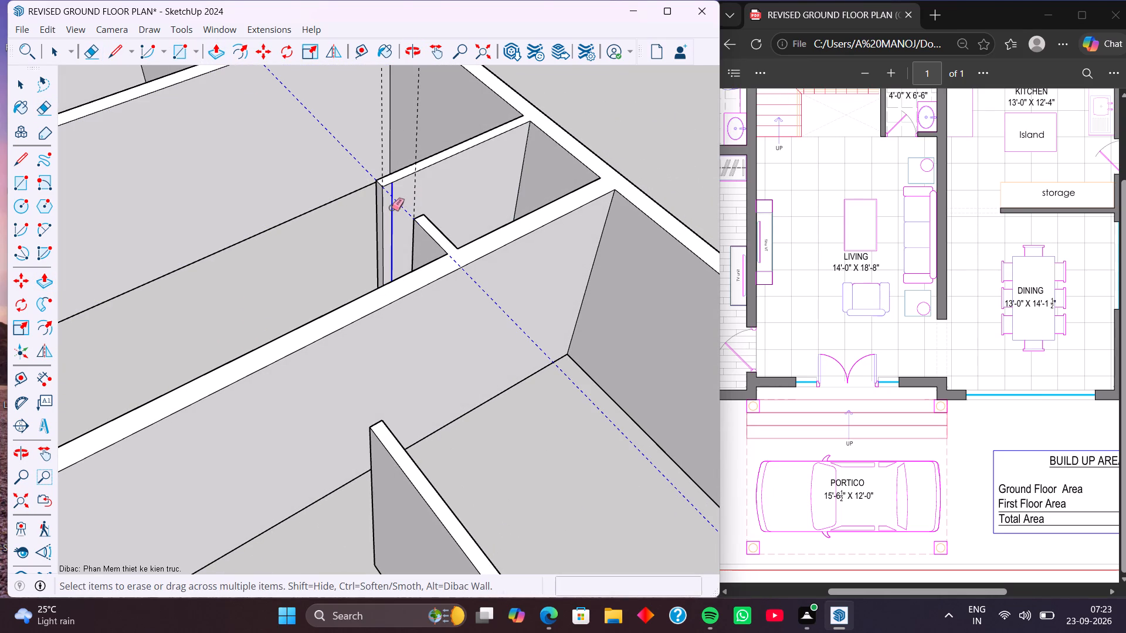
drag(421, 143, 359, 156)
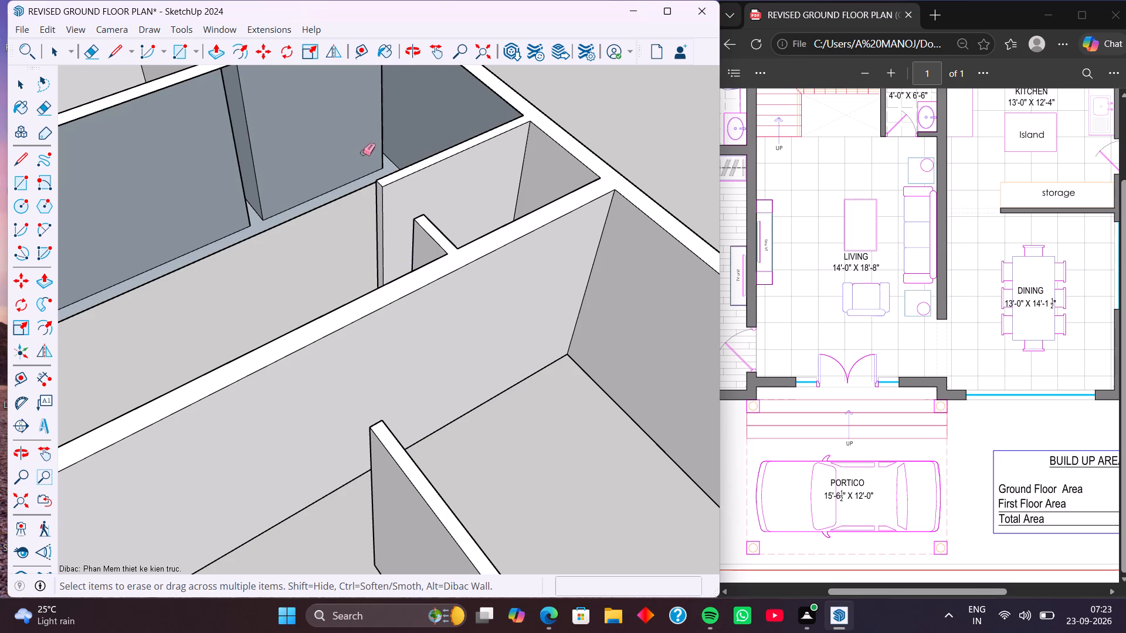
key(ctrl+z)
click(383, 153)
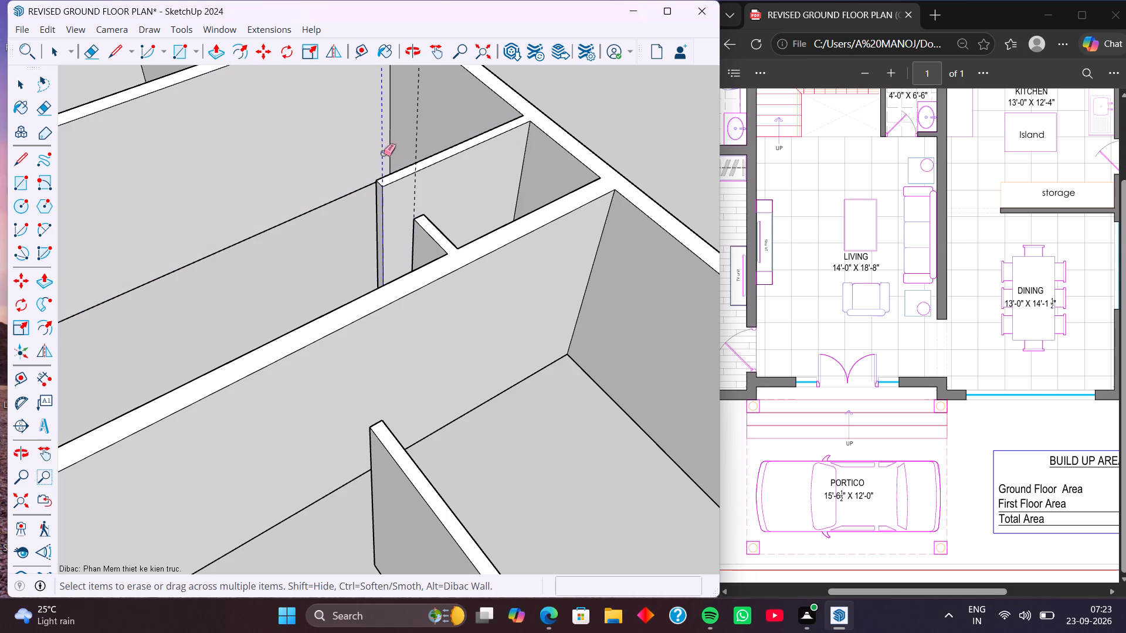
click(416, 153)
Examine the reference plan from the kitchen and dining side across to Bed Room-1, comparing its wall openings with the model.
scroll(377, 228, down, 3)
middle_drag(369, 270, 536, 246)
middle_drag(344, 278, 560, 246)
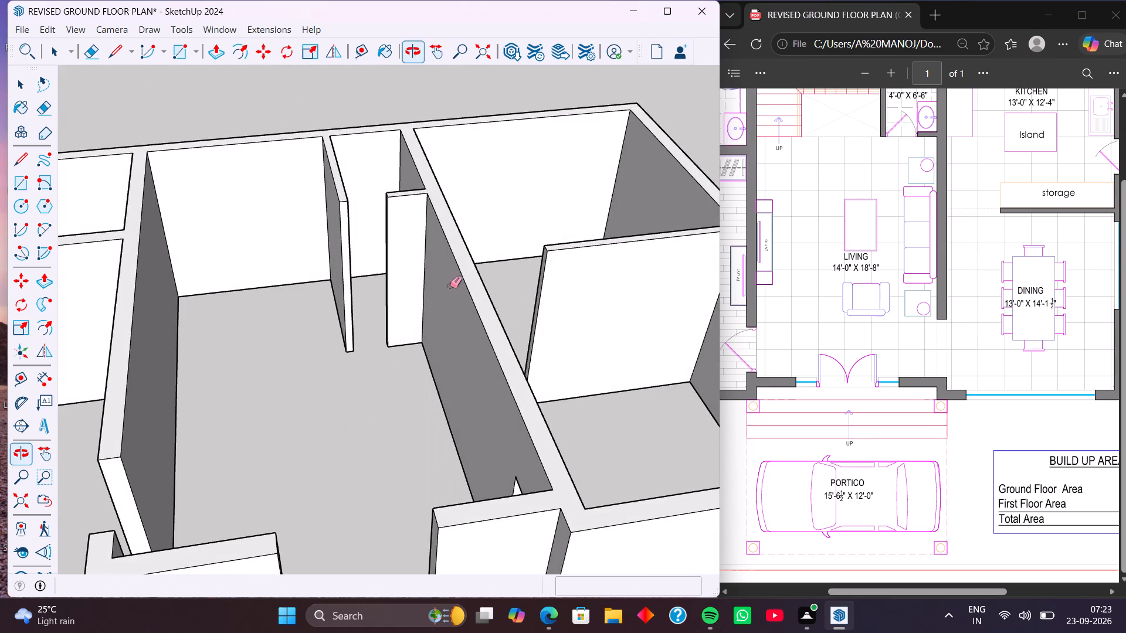
scroll(395, 304, down, 4)
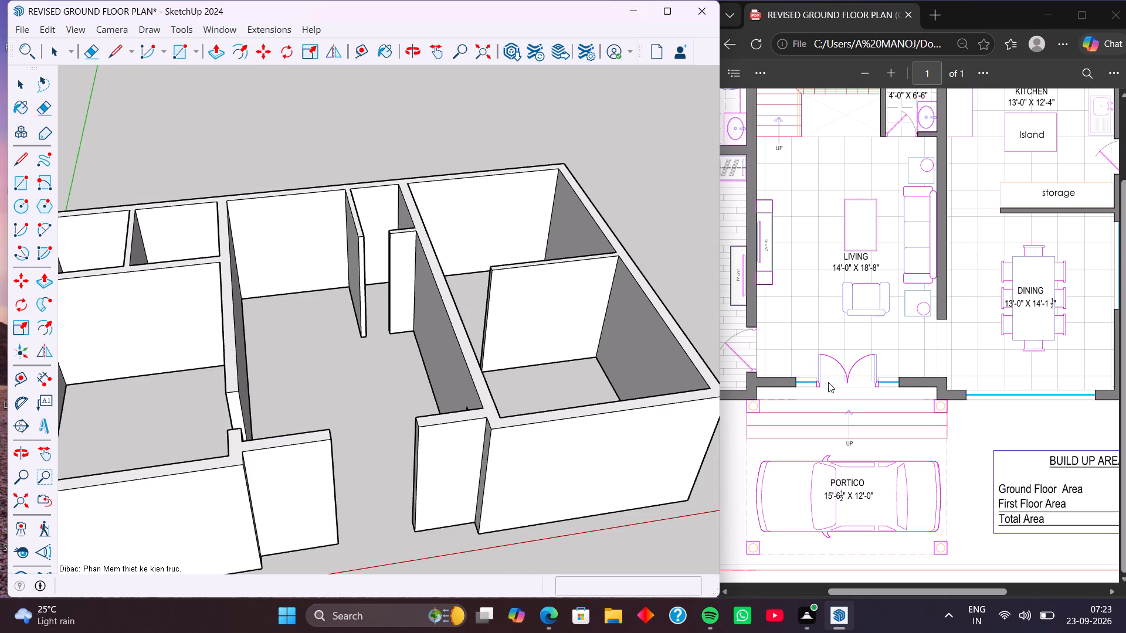
click(1123, 153)
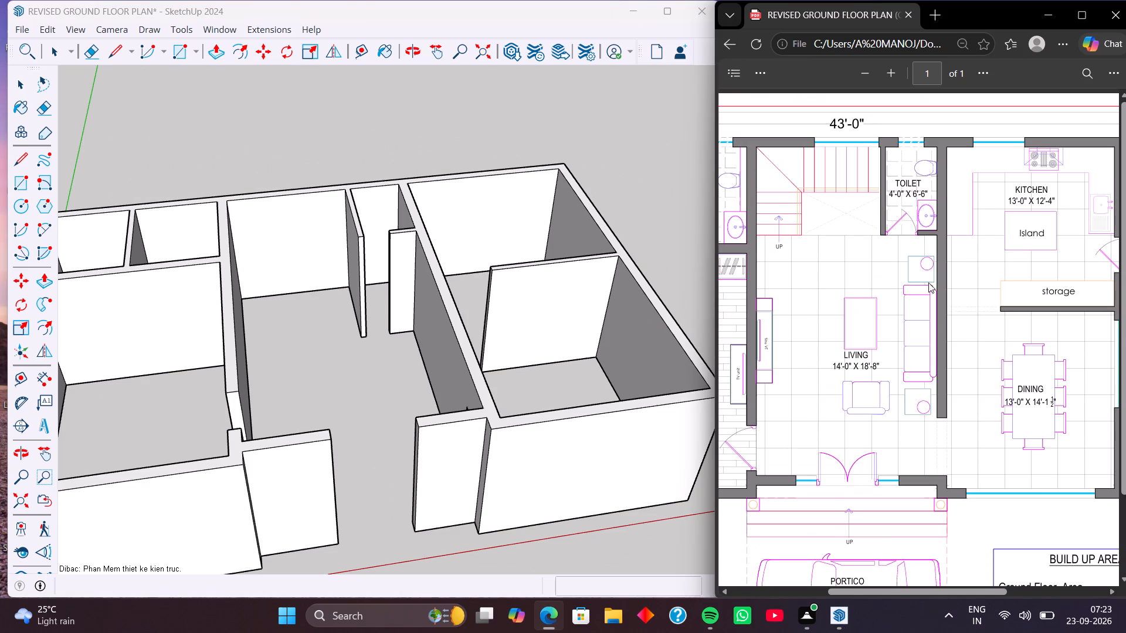
click(1043, 593)
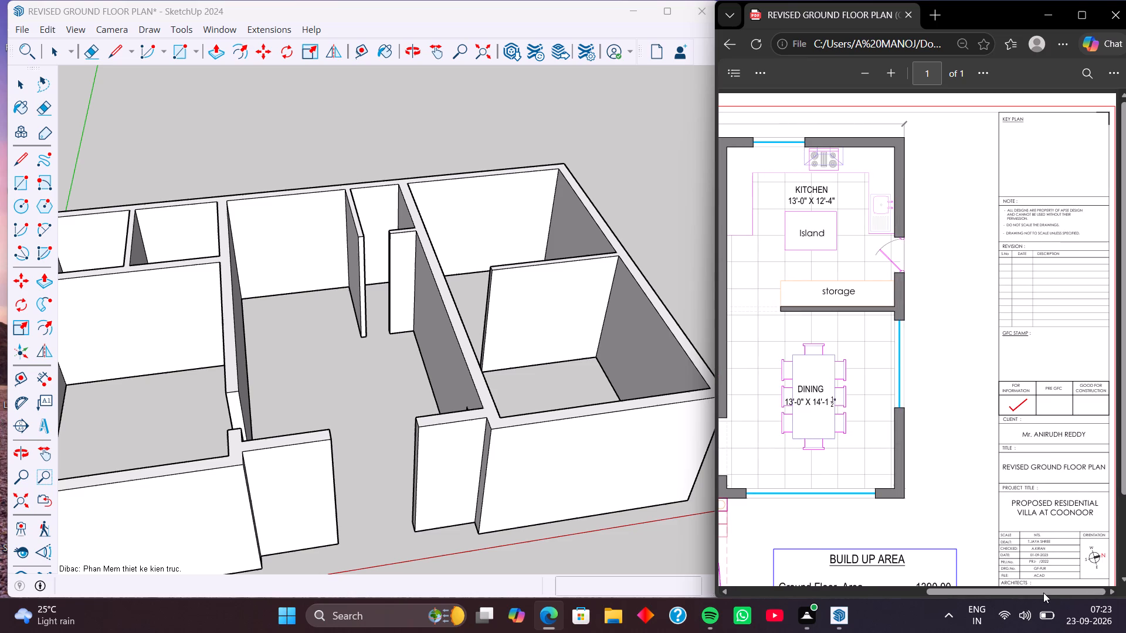
click(833, 591)
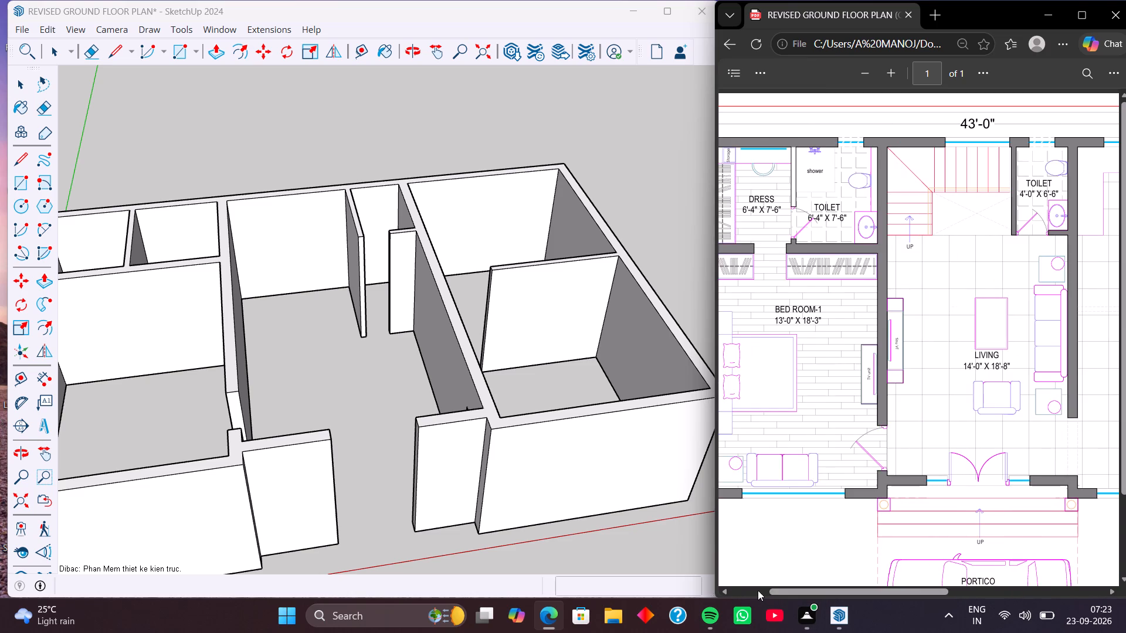
click(757, 590)
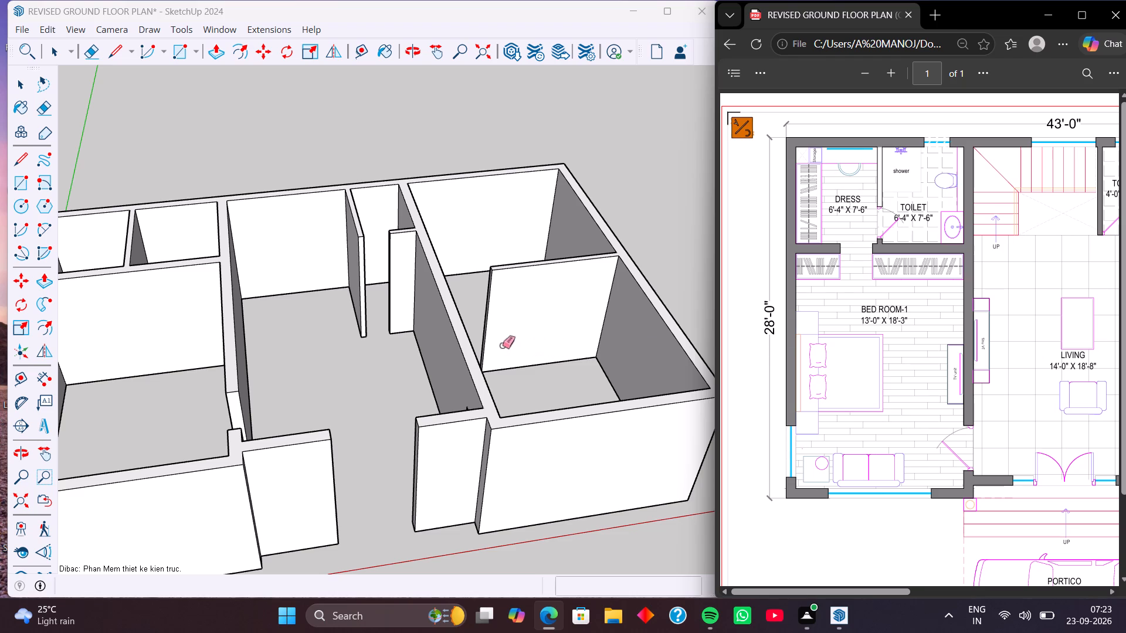
scroll(502, 345, down, 7)
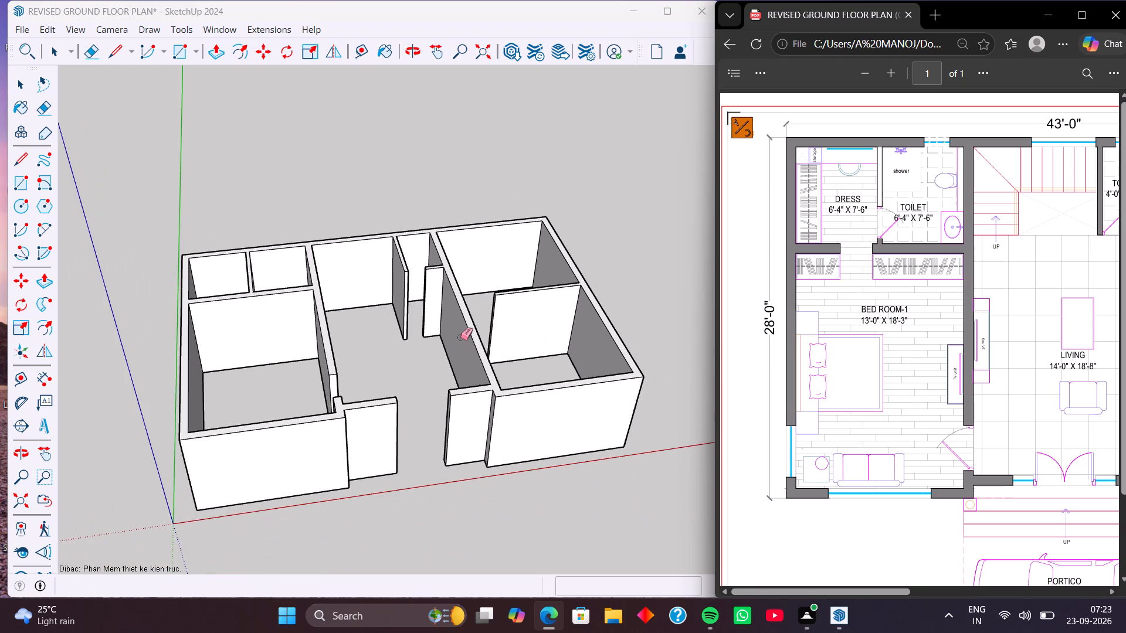
shift+middle_drag(364, 351, 524, 330)
middle_drag(429, 346, 434, 460)
middle_drag(410, 342, 313, 347)
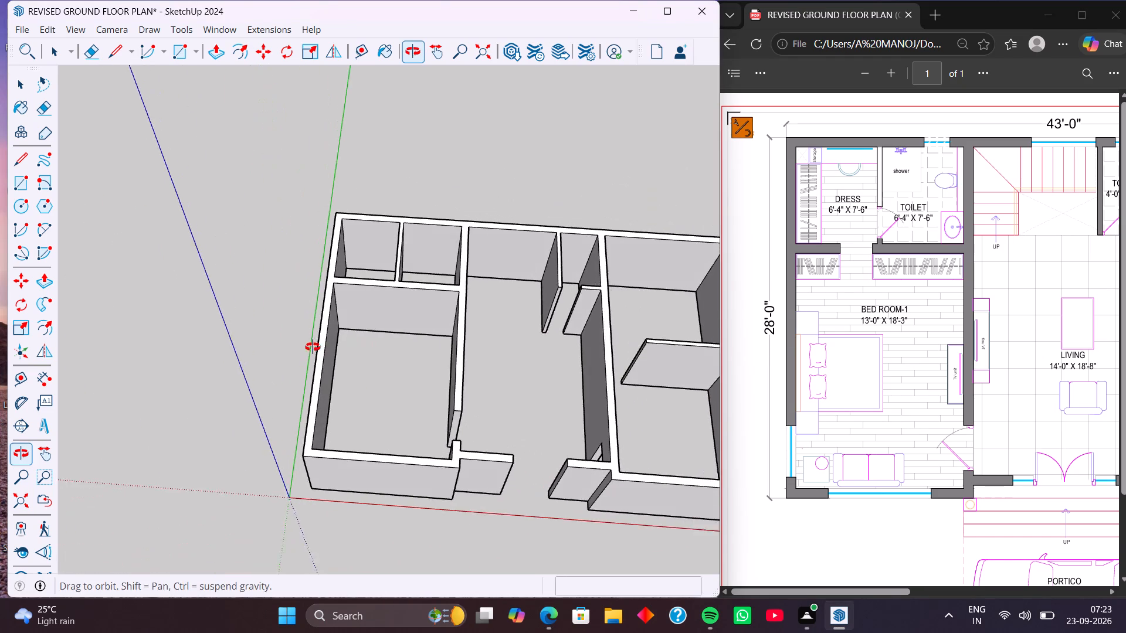
middle_drag(313, 347, 314, 347)
middle_drag(362, 343, 453, 352)
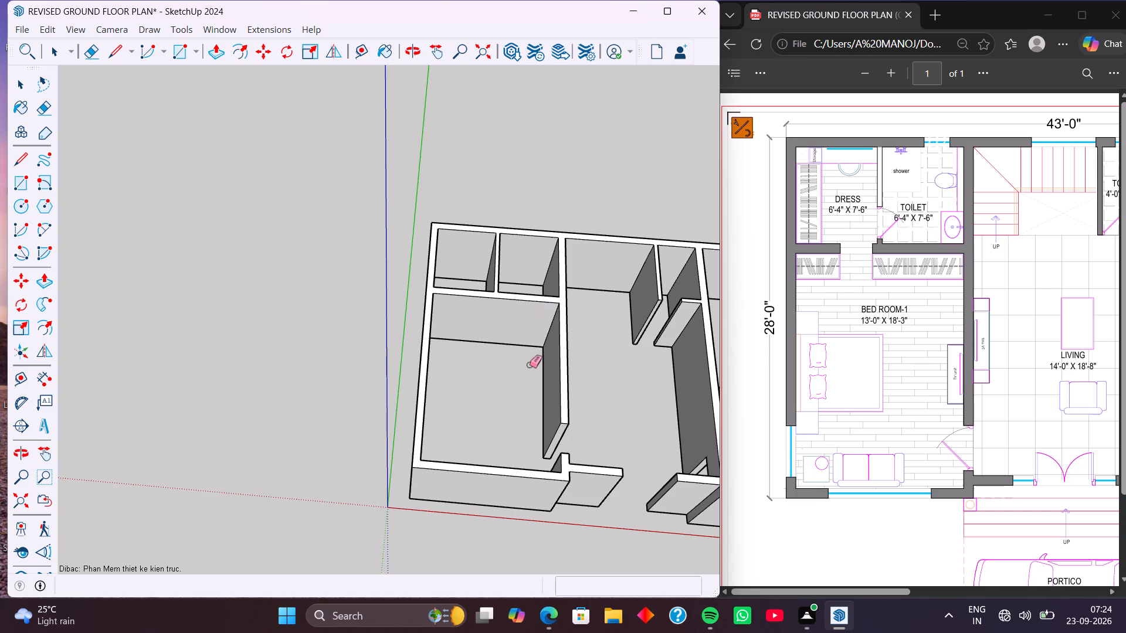
Draw a 9" line across the wall top from the dress-side corner of the dress/toilet partition, and a 10' line down the Bed Room-1 wall face.
middle_drag(529, 365, 492, 302)
middle_drag(540, 394, 625, 373)
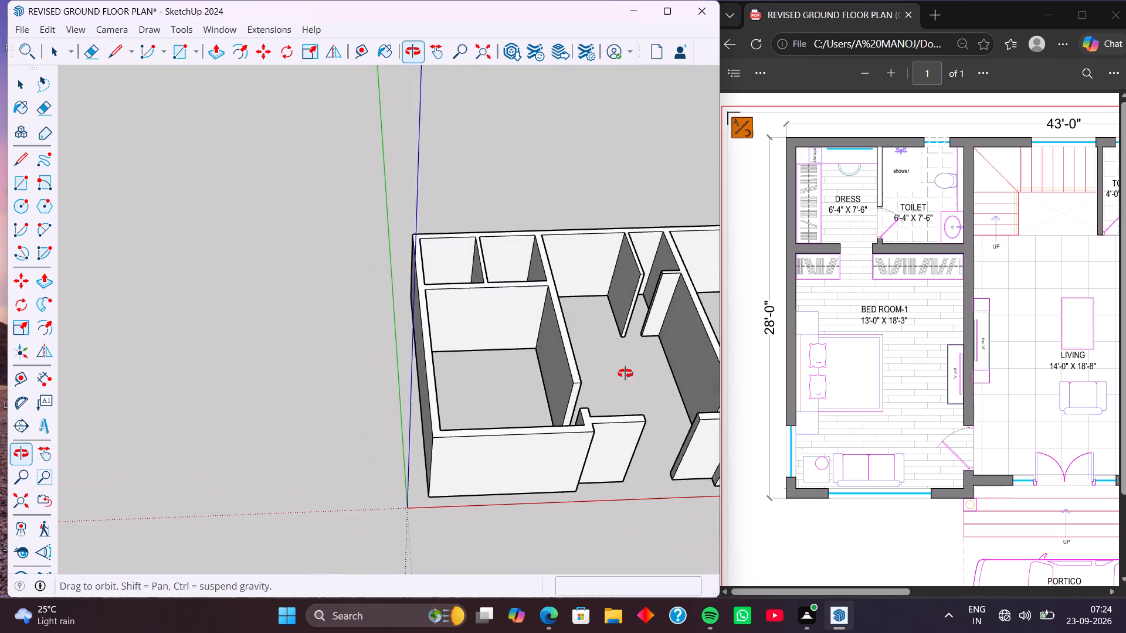
middle_drag(625, 373, 626, 373)
middle_drag(591, 370, 599, 368)
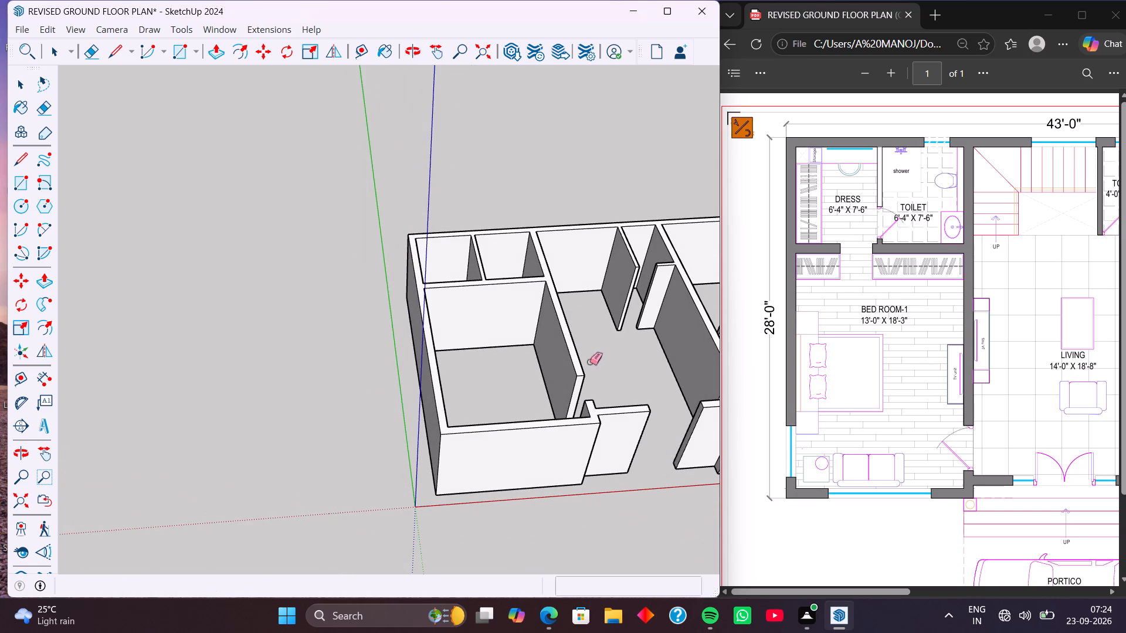
middle_click(566, 359)
scroll(452, 318, up, 7)
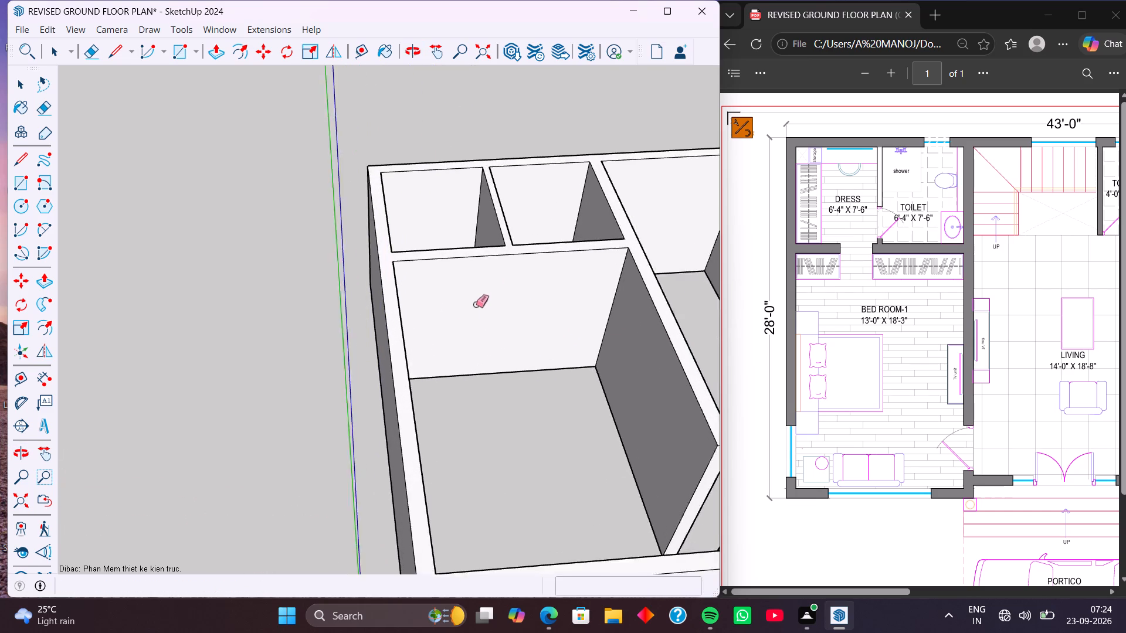
scroll(476, 304, up, 6)
middle_drag(477, 302, 468, 346)
scroll(481, 316, up, 3)
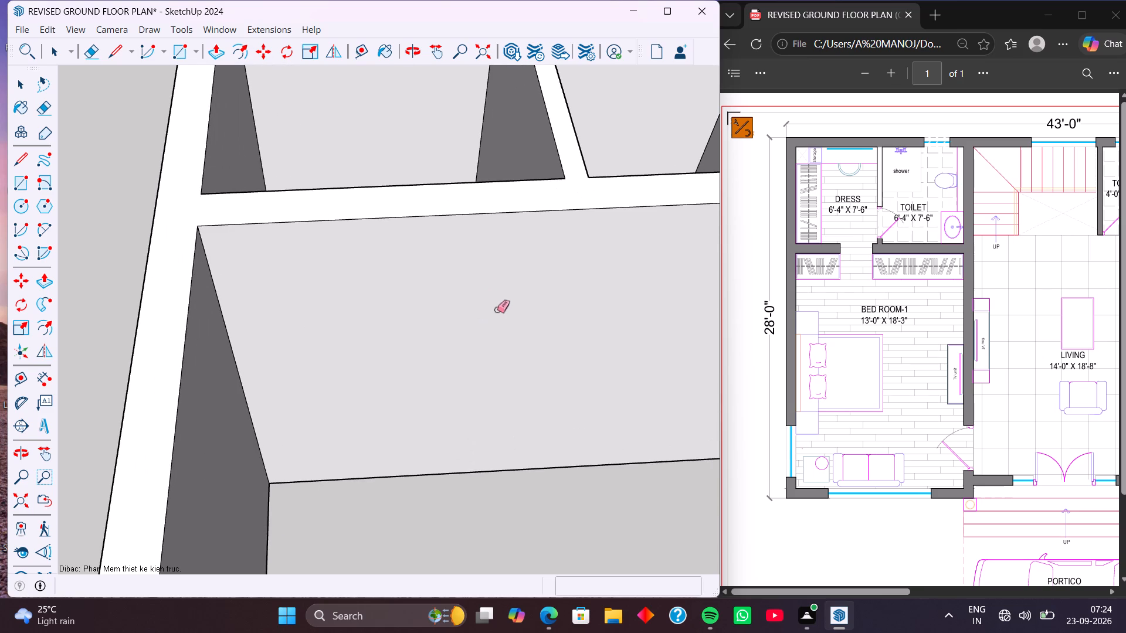
middle_click(505, 305)
shift+middle_drag(501, 298, 464, 294)
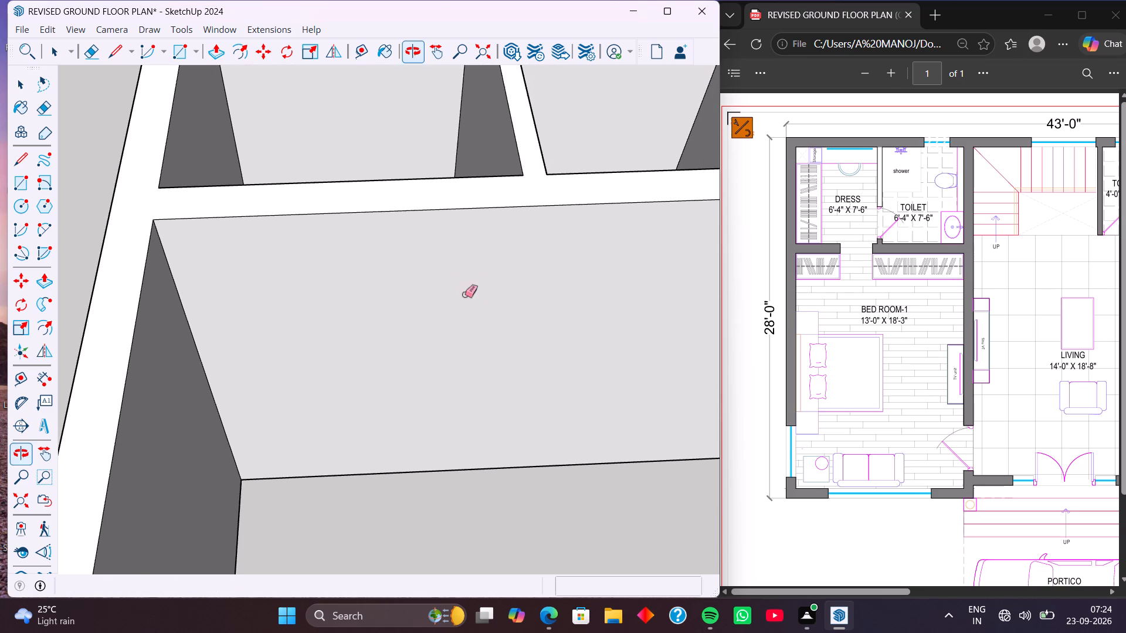
click(110, 55)
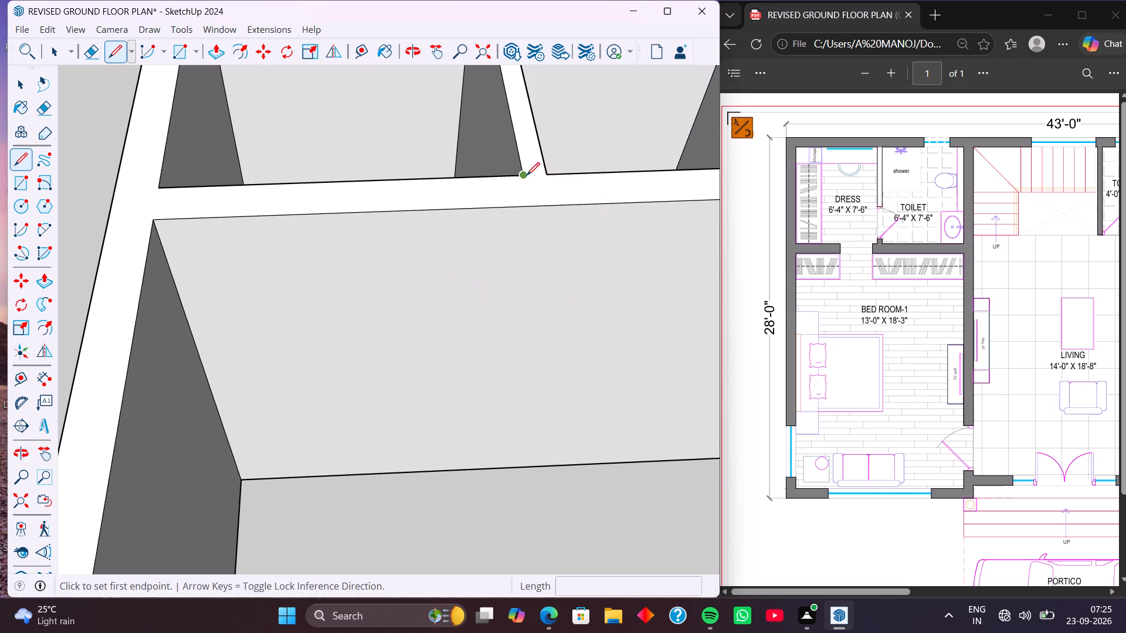
click(527, 175)
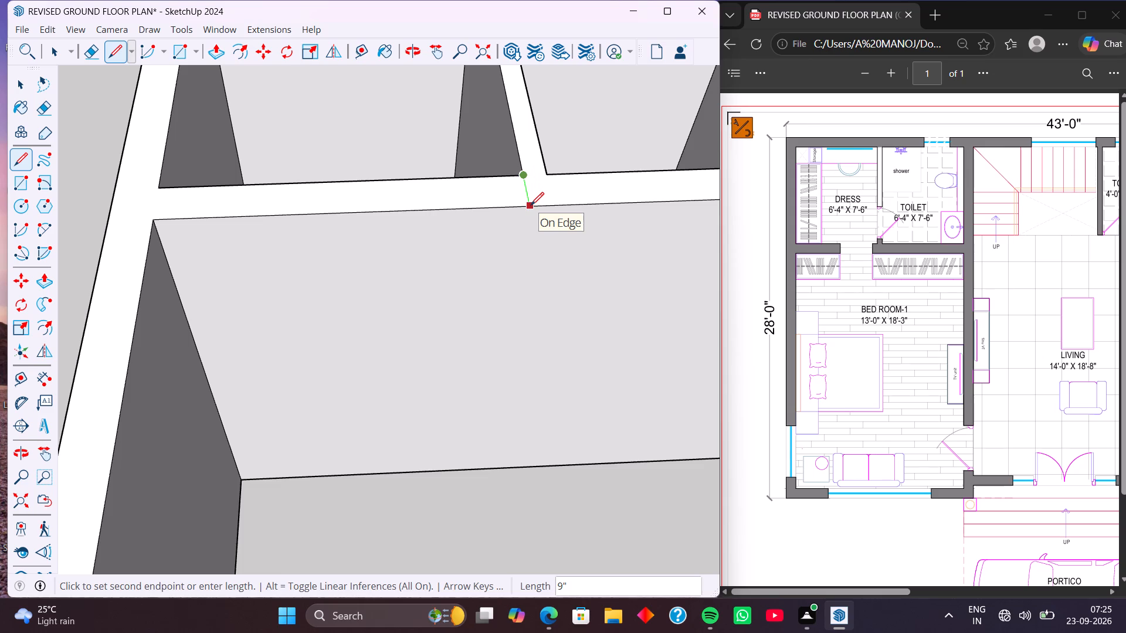
click(531, 205)
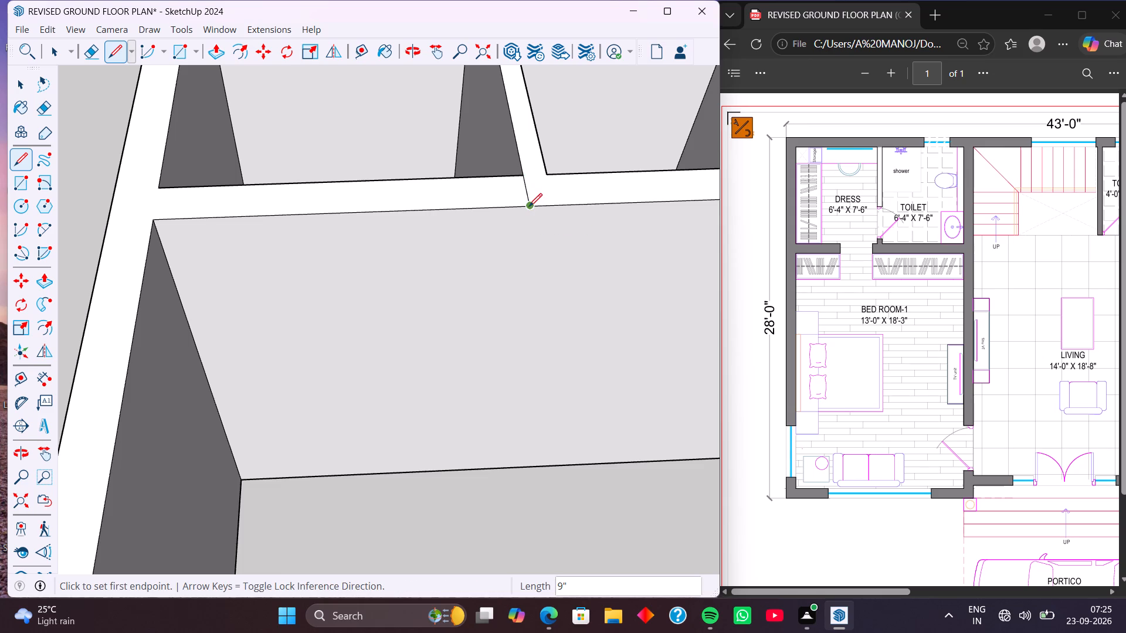
click(529, 206)
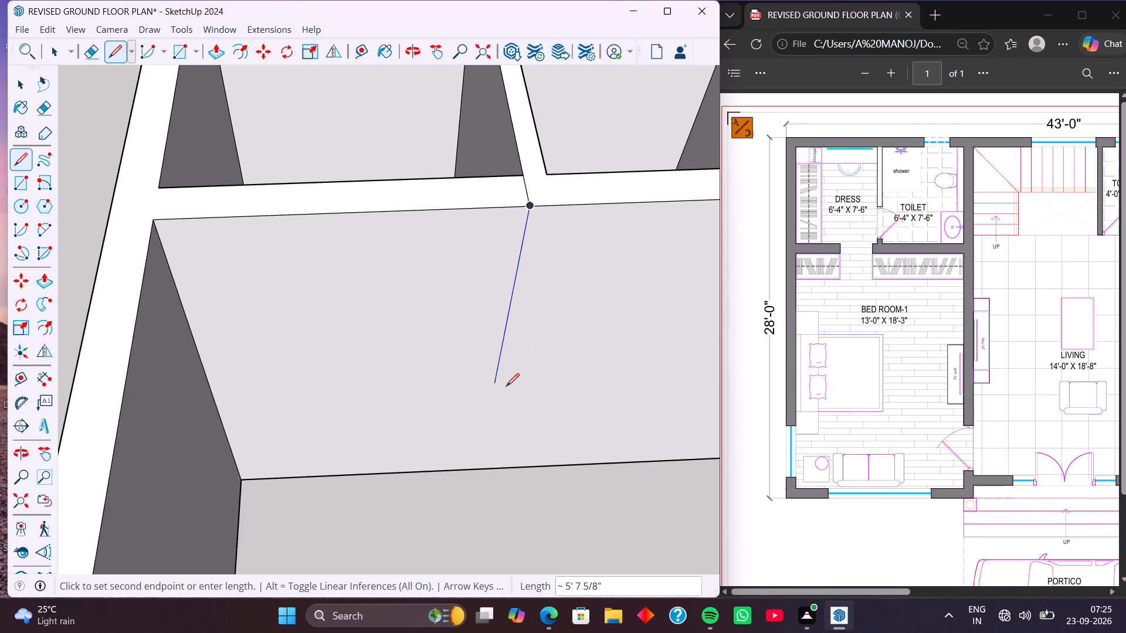
click(481, 468)
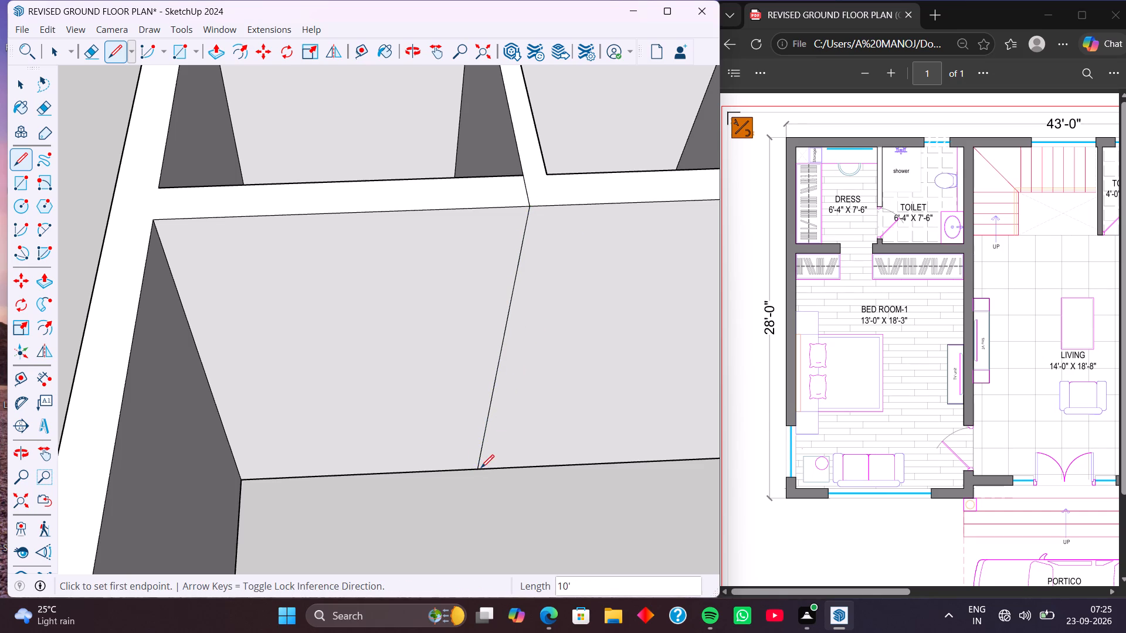
On the Bed Room-1 wall face, place vertical guides 9" from the drawn line and 2' beyond that, plus a horizontal guide 10' above the floor.
middle_drag(490, 430, 504, 334)
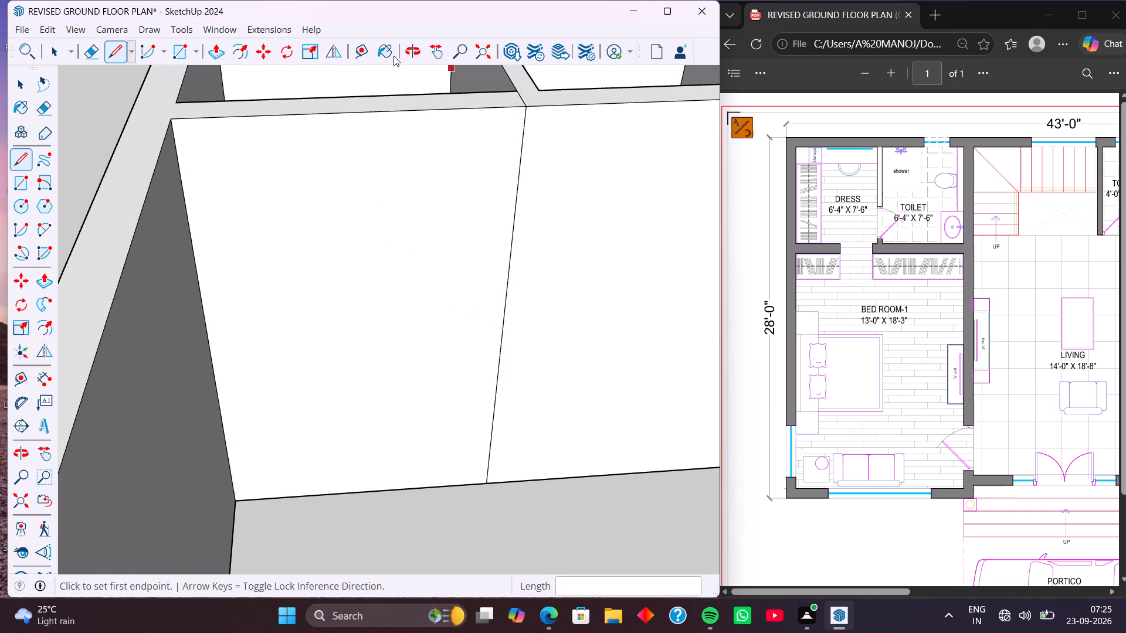
click(367, 55)
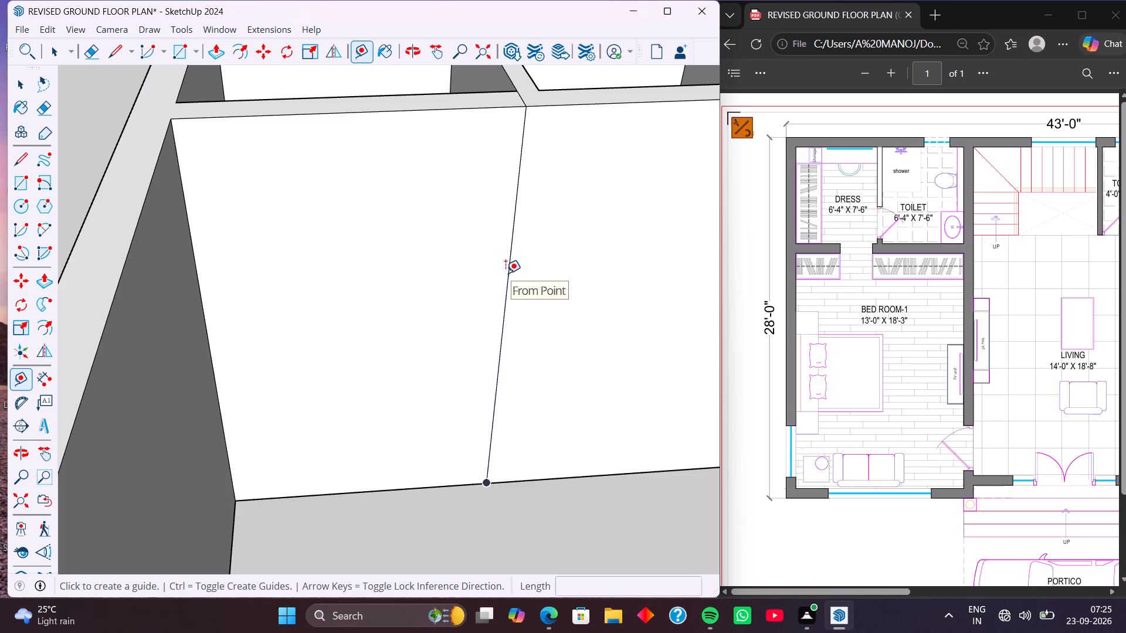
click(509, 271)
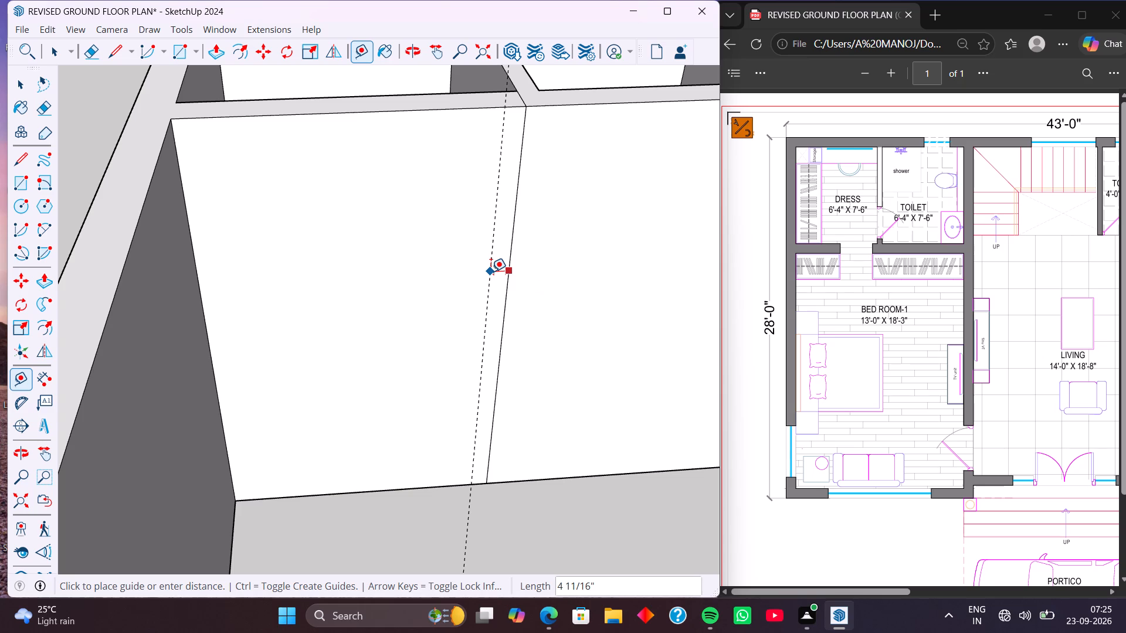
key(9)
key(Return)
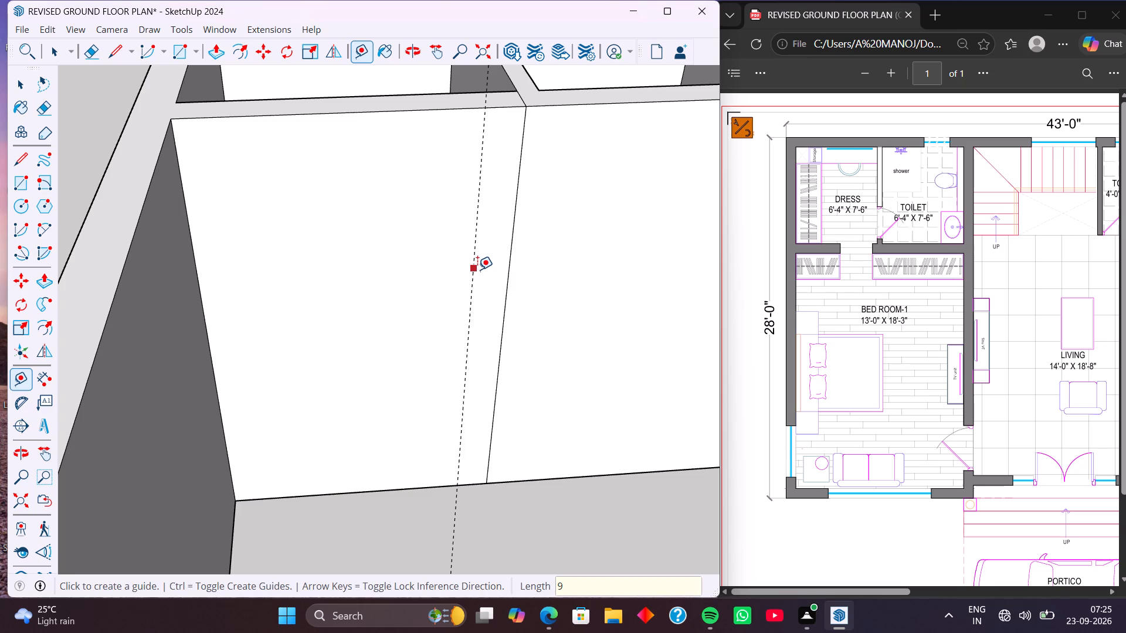
click(477, 270)
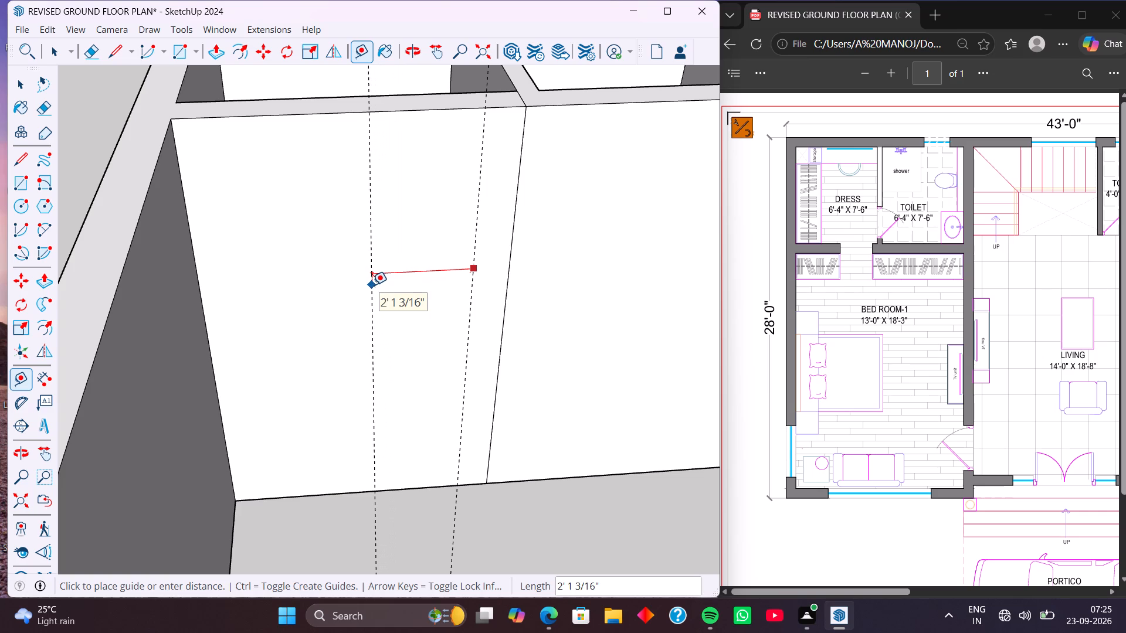
key(2)
key(apostrophe)
key(Return)
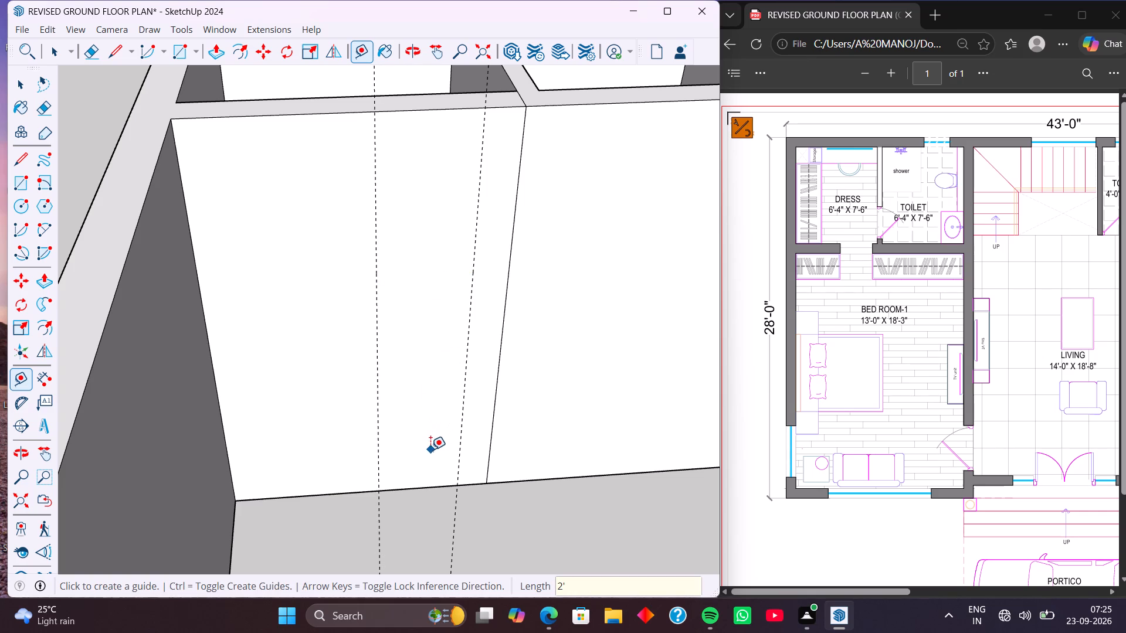
click(399, 486)
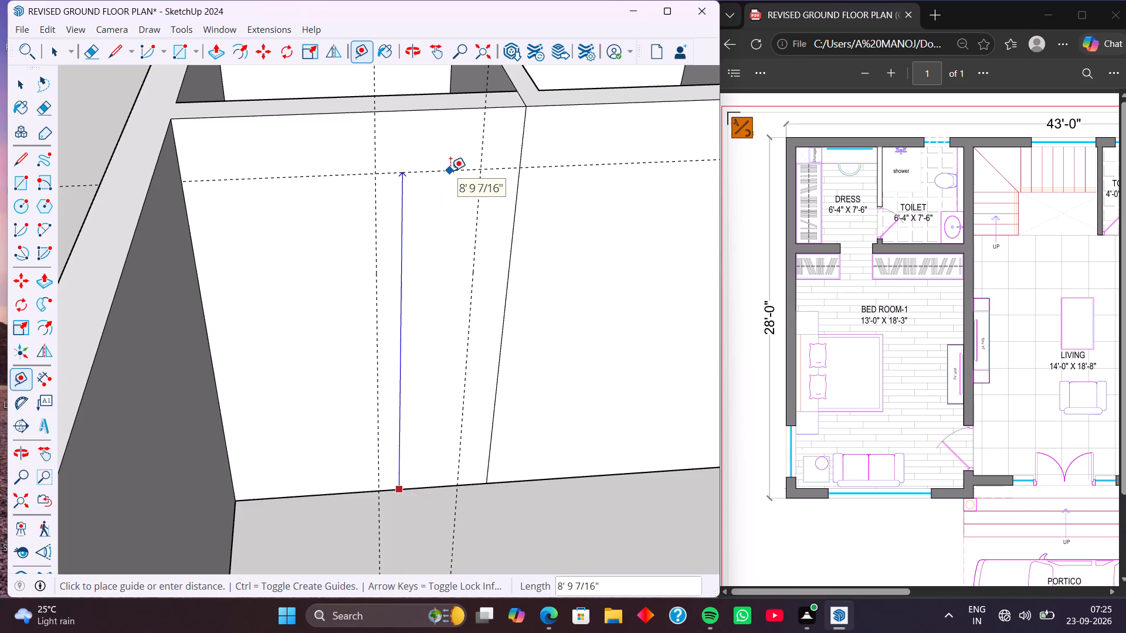
key(1)
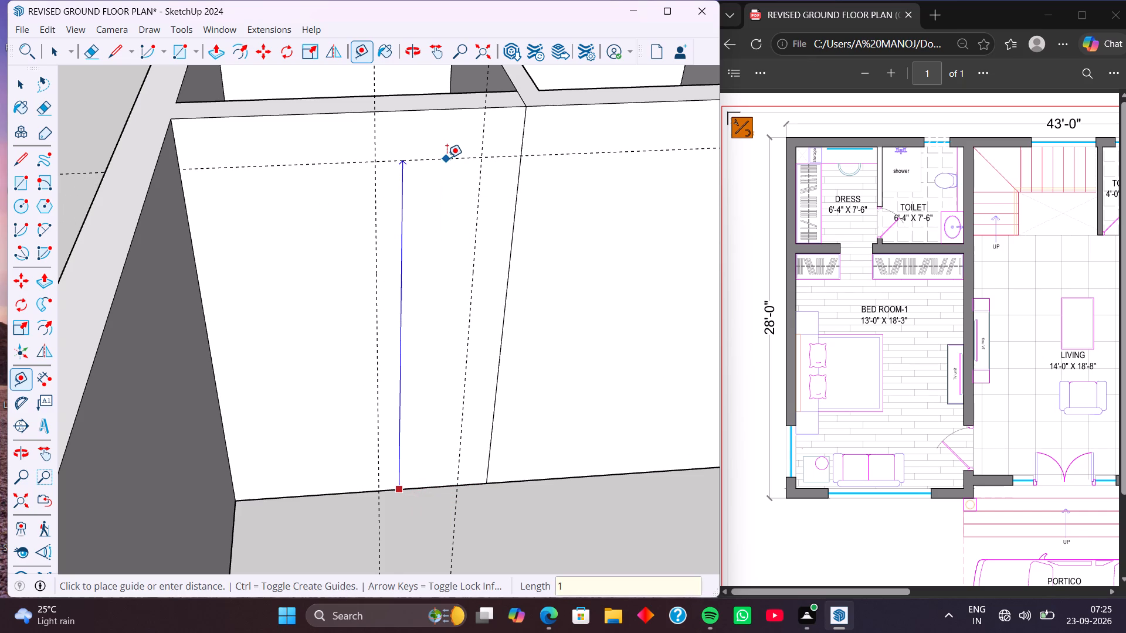
key(0)
key(apostrophe)
key(Return)
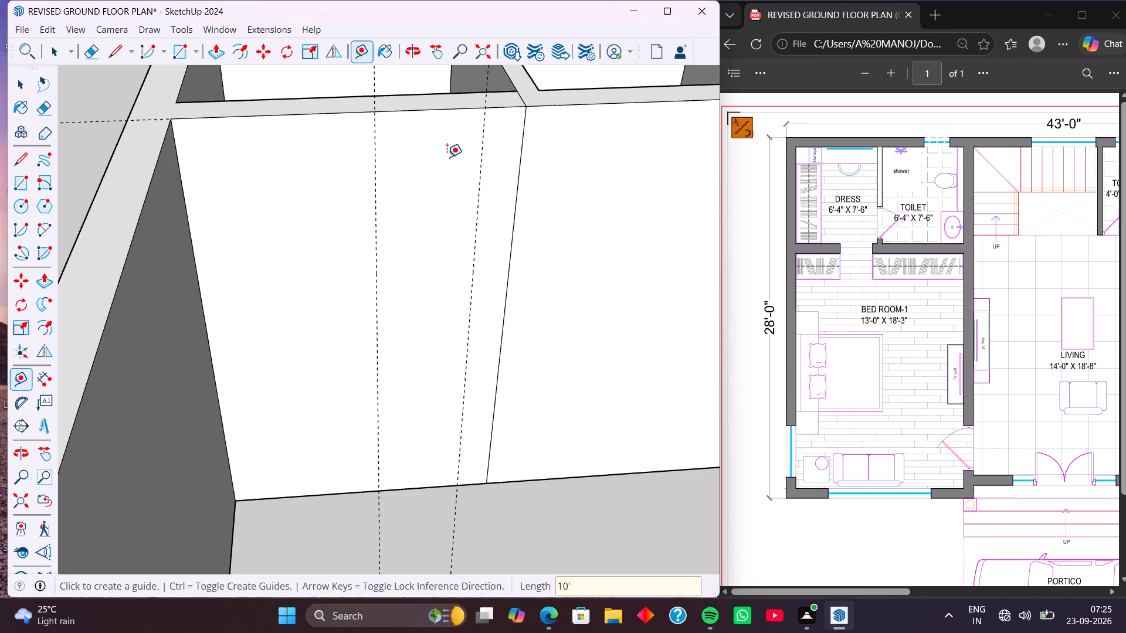
Draw a 2' by 10' rectangle between the guides on the Bed Room-1 wall and push it 9" through toward Dress.
click(181, 47)
click(375, 113)
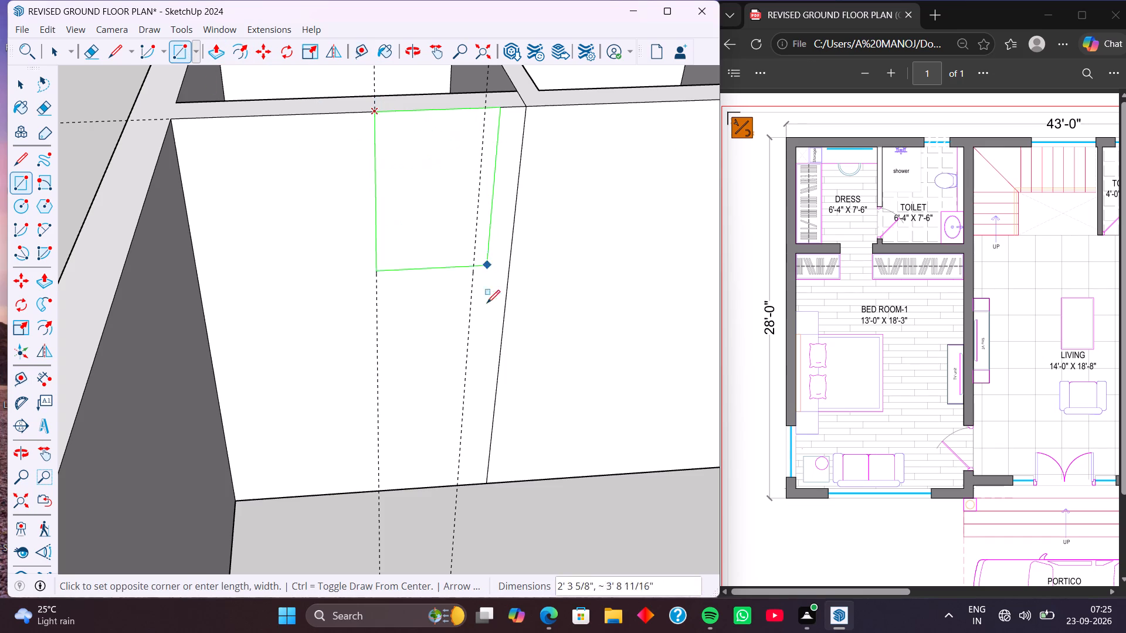
click(461, 481)
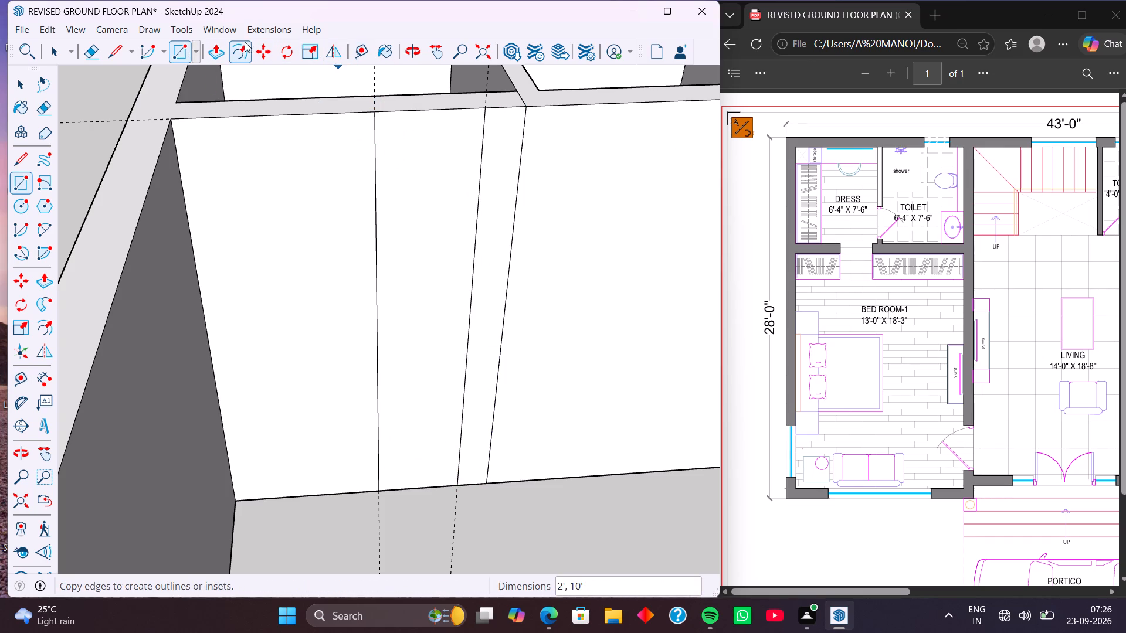
click(219, 52)
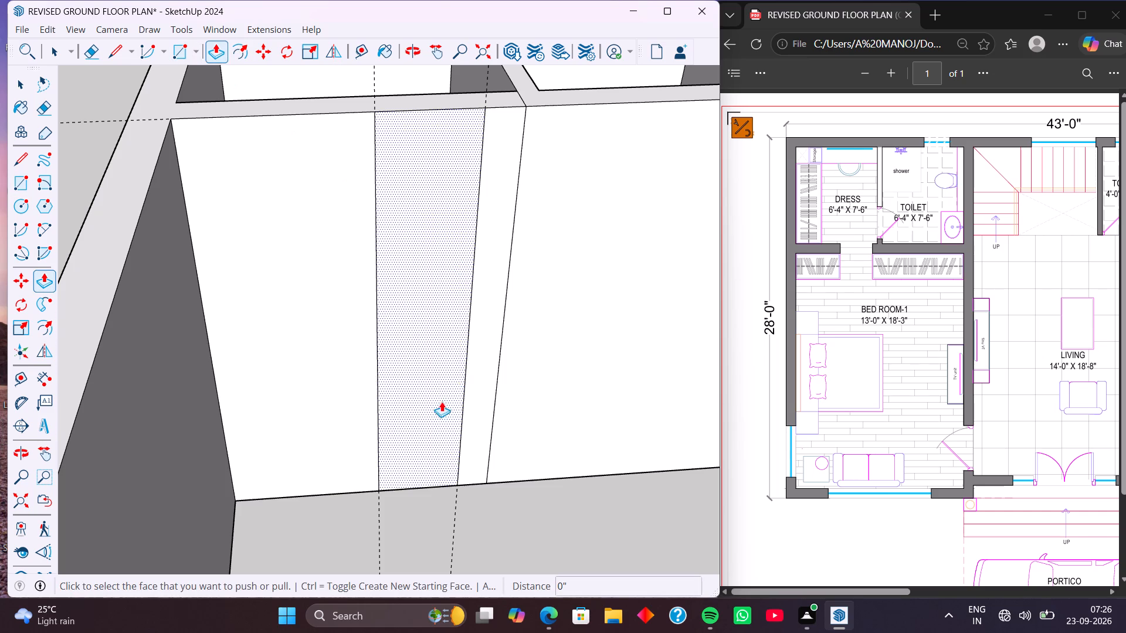
click(441, 411)
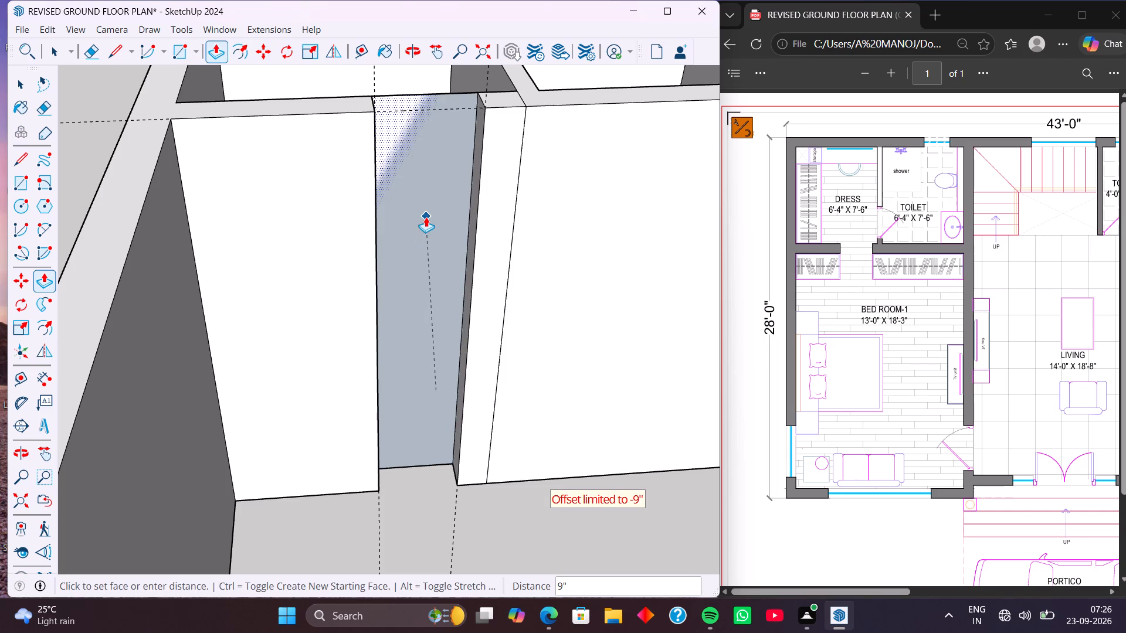
click(426, 217)
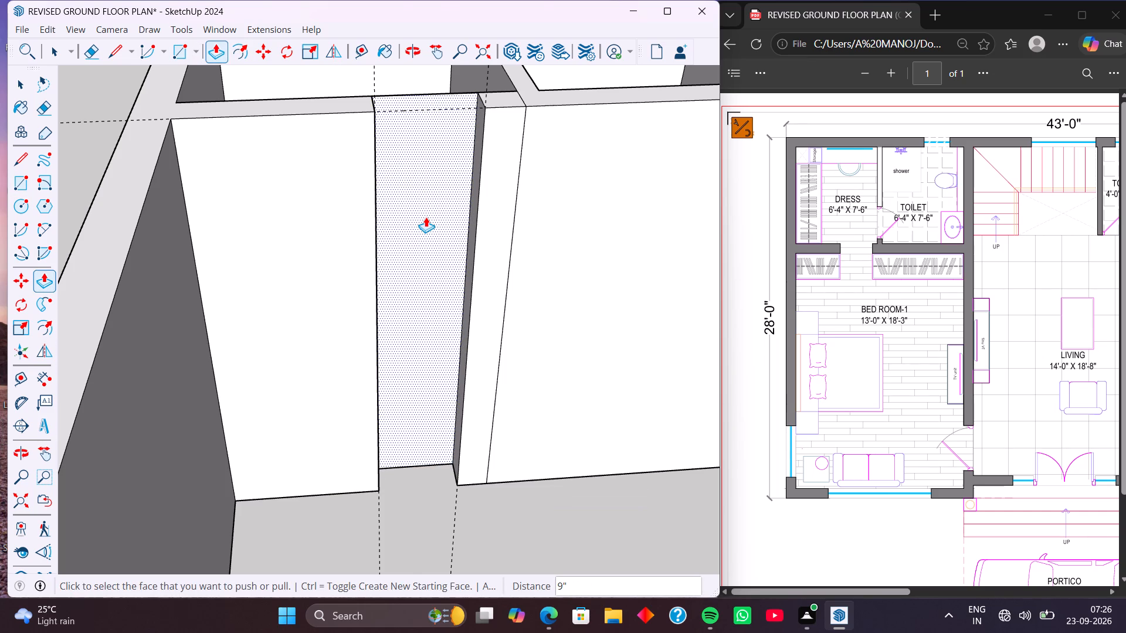
click(436, 432)
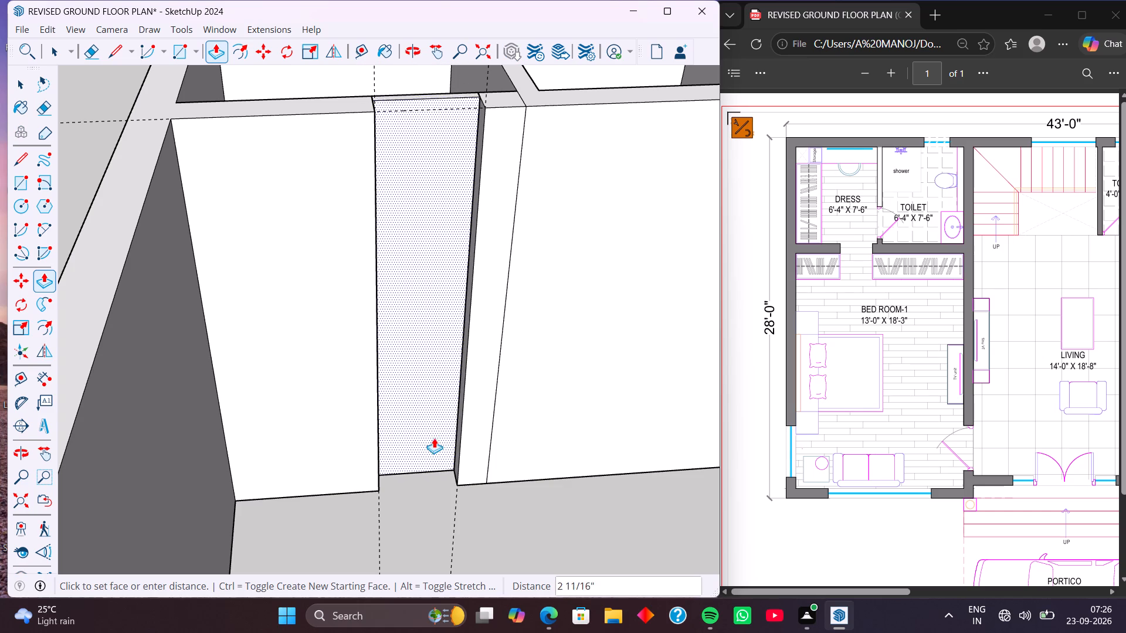
key(ctrl+z)
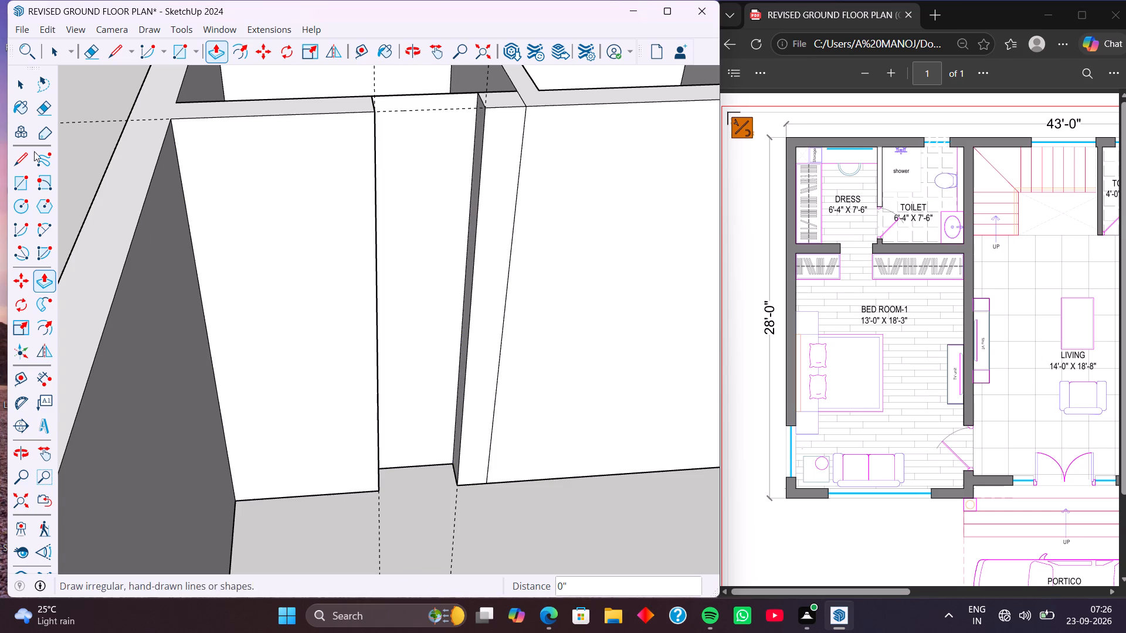
Delete the face left at the back of the new opening and the leftover edge across its top.
click(52, 52)
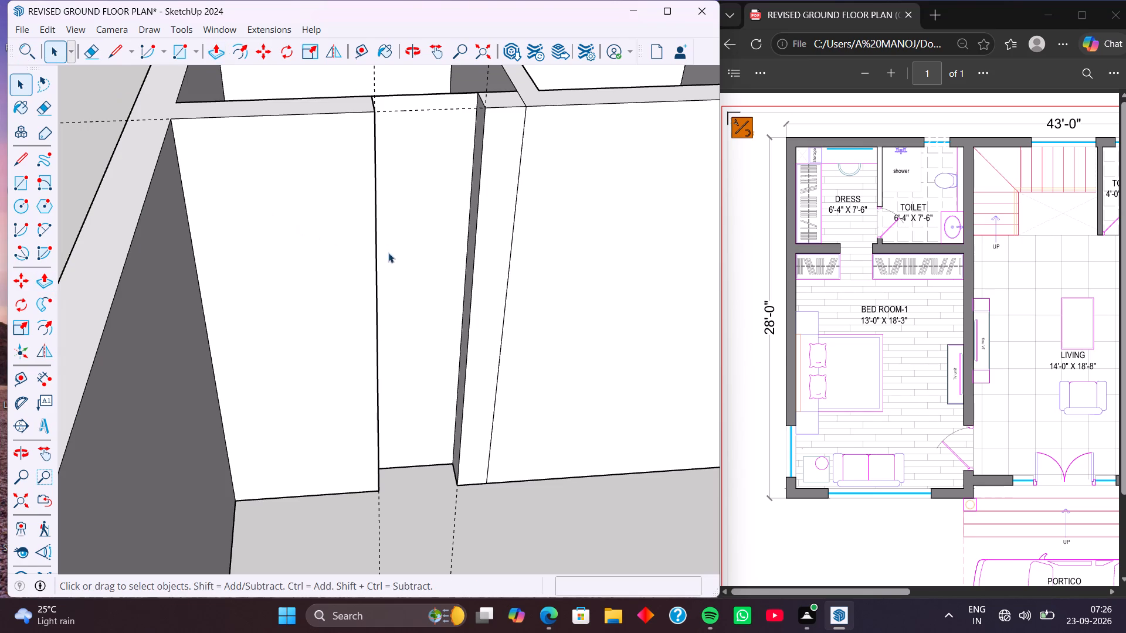
click(422, 268)
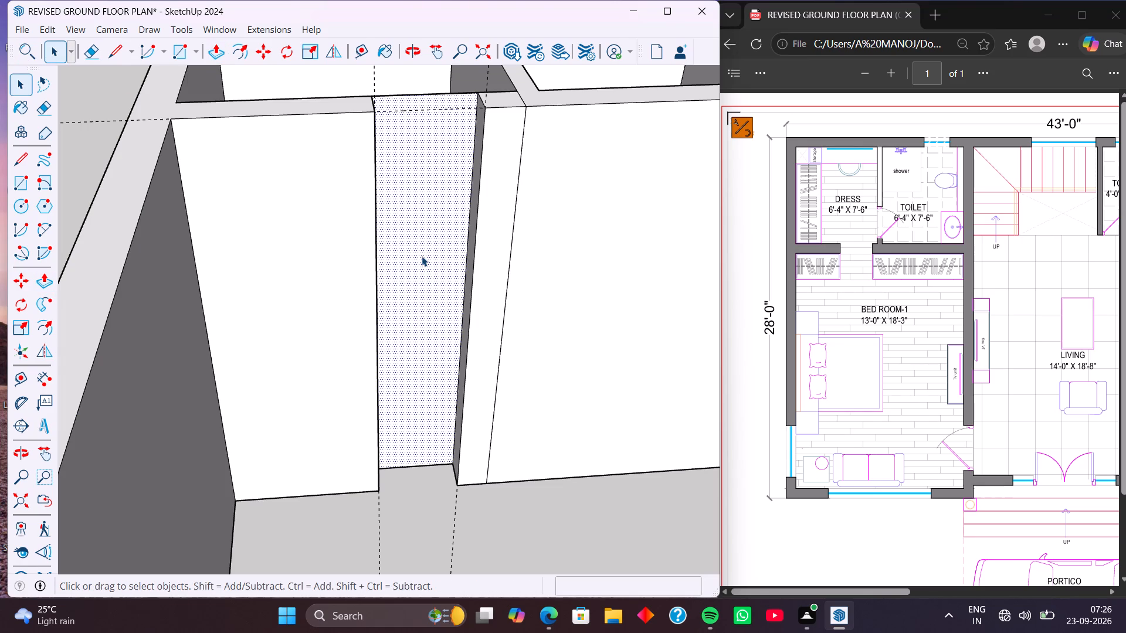
key(Delete)
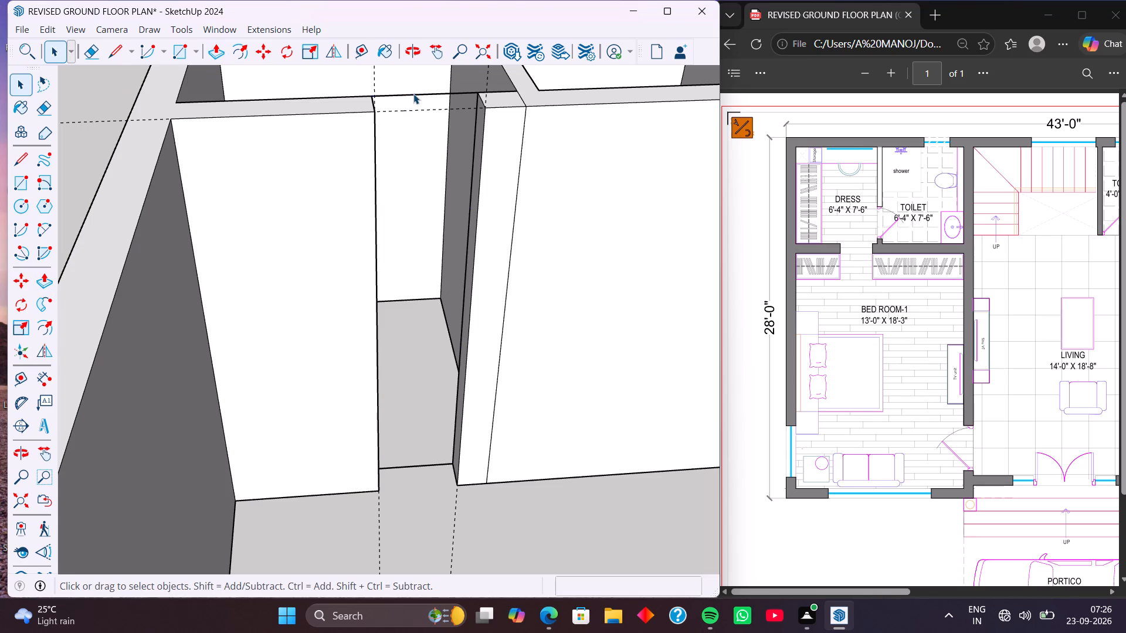
click(413, 94)
key(Delete)
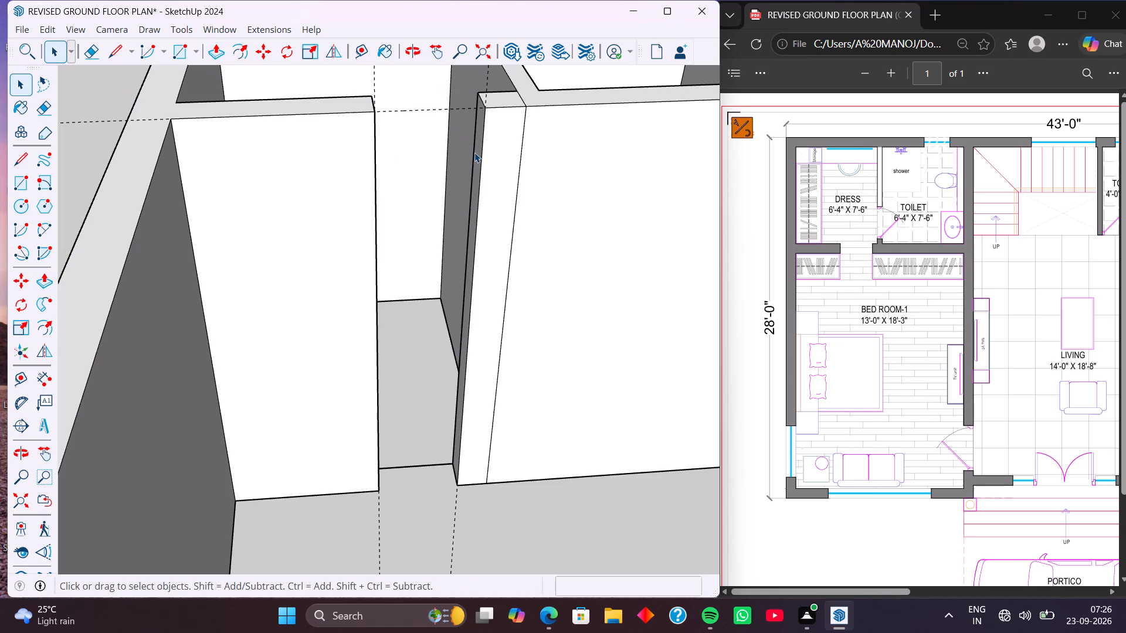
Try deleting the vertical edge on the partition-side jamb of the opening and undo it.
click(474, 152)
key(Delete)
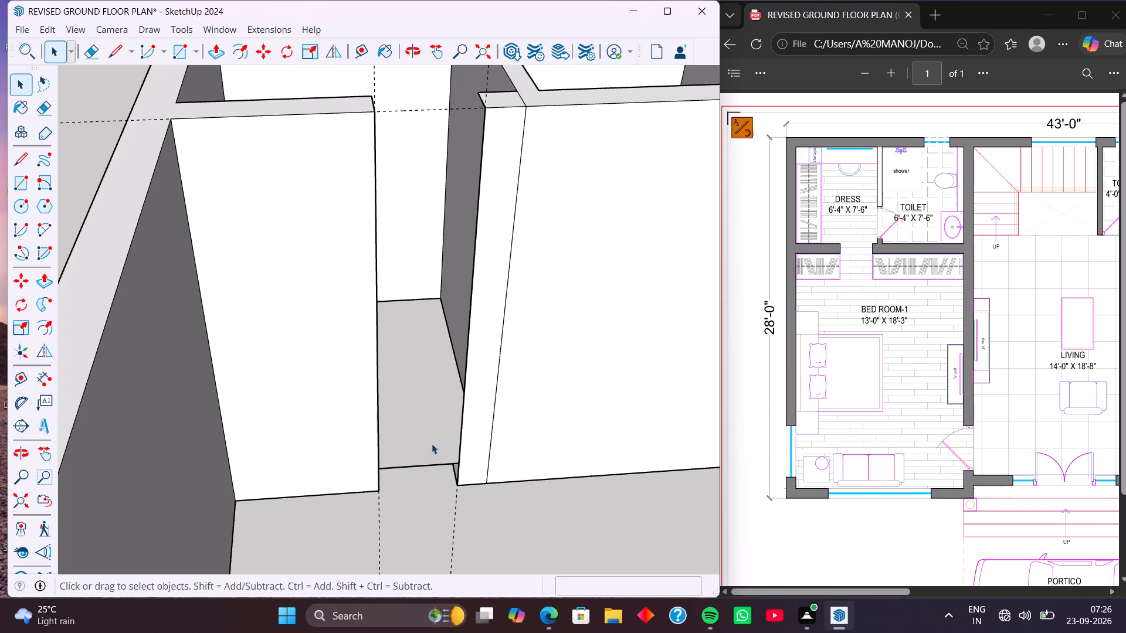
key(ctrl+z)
Delete the leftover edge across the floor of the opening and remove all guides from the model.
click(438, 464)
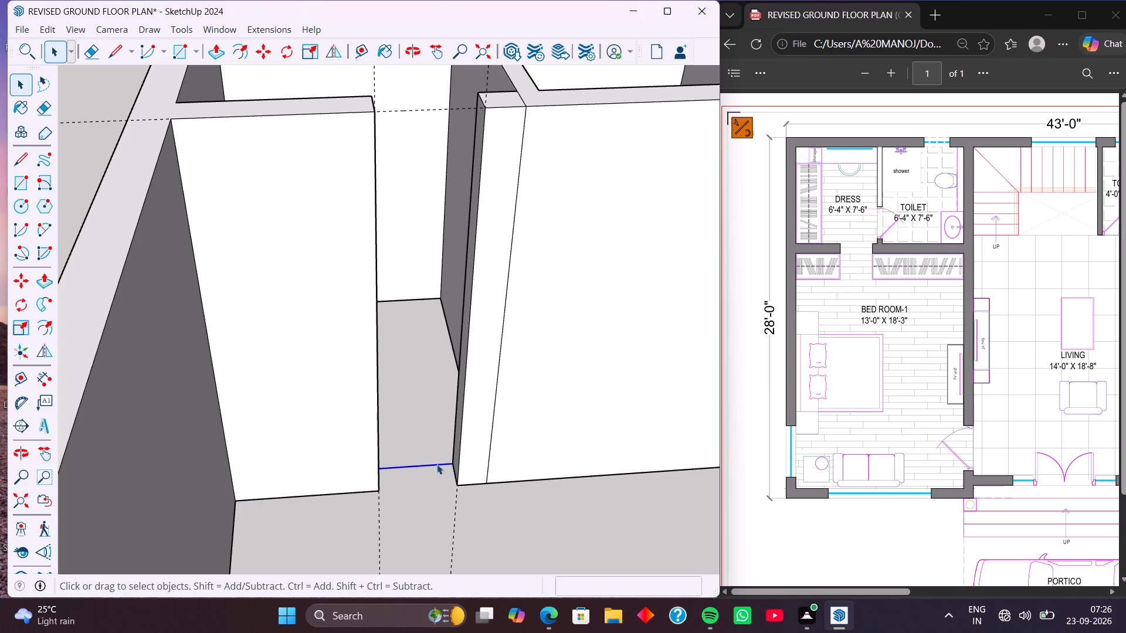
key(Delete)
click(42, 29)
click(115, 178)
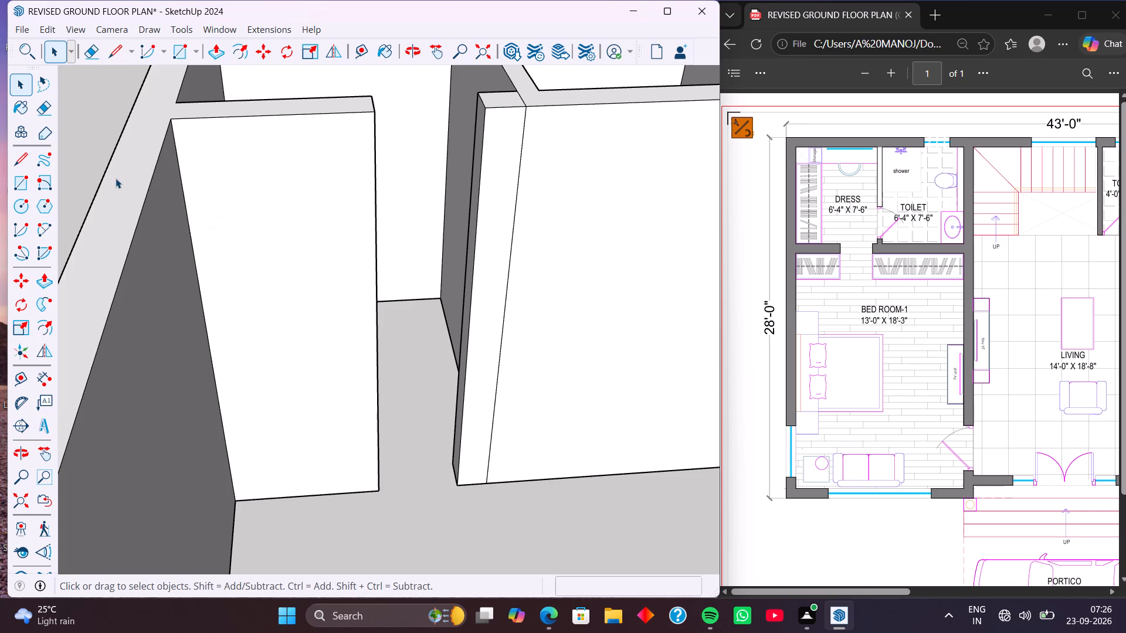
Erase the vertical line on the Bed Room-1 wall face beside the opening and the 9" line across the wall top.
click(87, 51)
drag(506, 219, 546, 212)
middle_drag(531, 157, 533, 362)
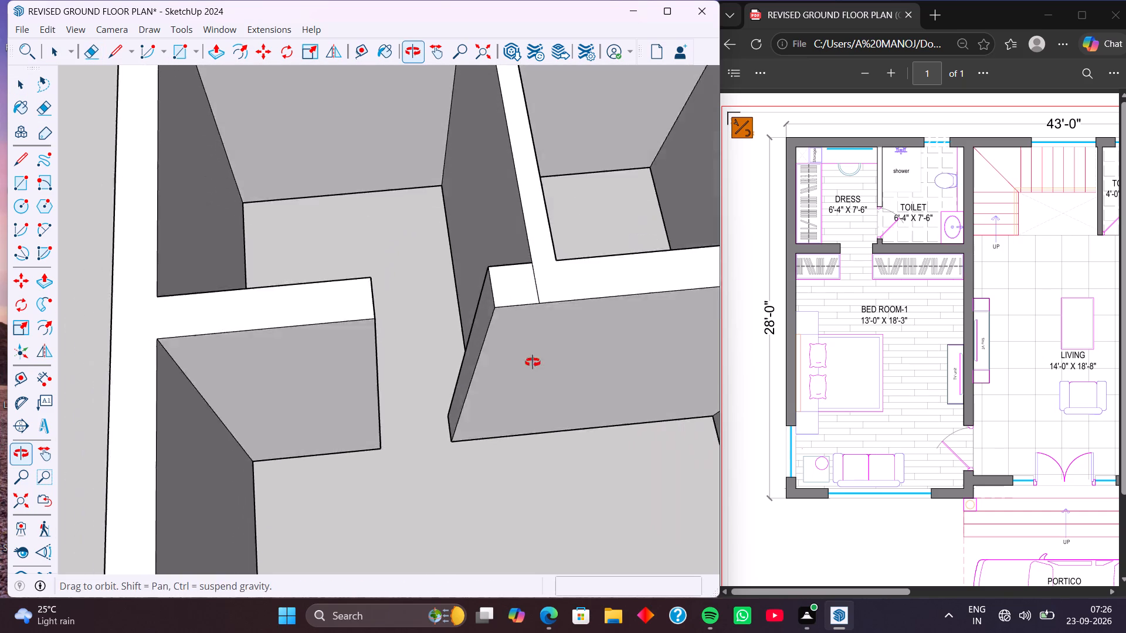
middle_drag(533, 362, 533, 363)
scroll(535, 317, up, 8)
click(535, 316)
scroll(490, 332, down, 7)
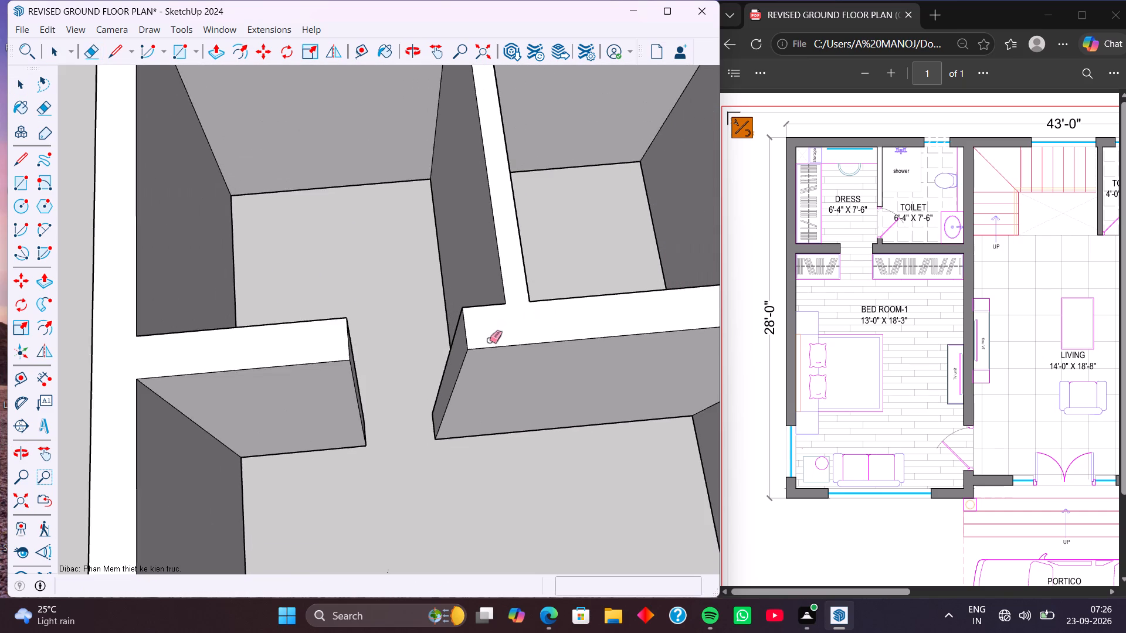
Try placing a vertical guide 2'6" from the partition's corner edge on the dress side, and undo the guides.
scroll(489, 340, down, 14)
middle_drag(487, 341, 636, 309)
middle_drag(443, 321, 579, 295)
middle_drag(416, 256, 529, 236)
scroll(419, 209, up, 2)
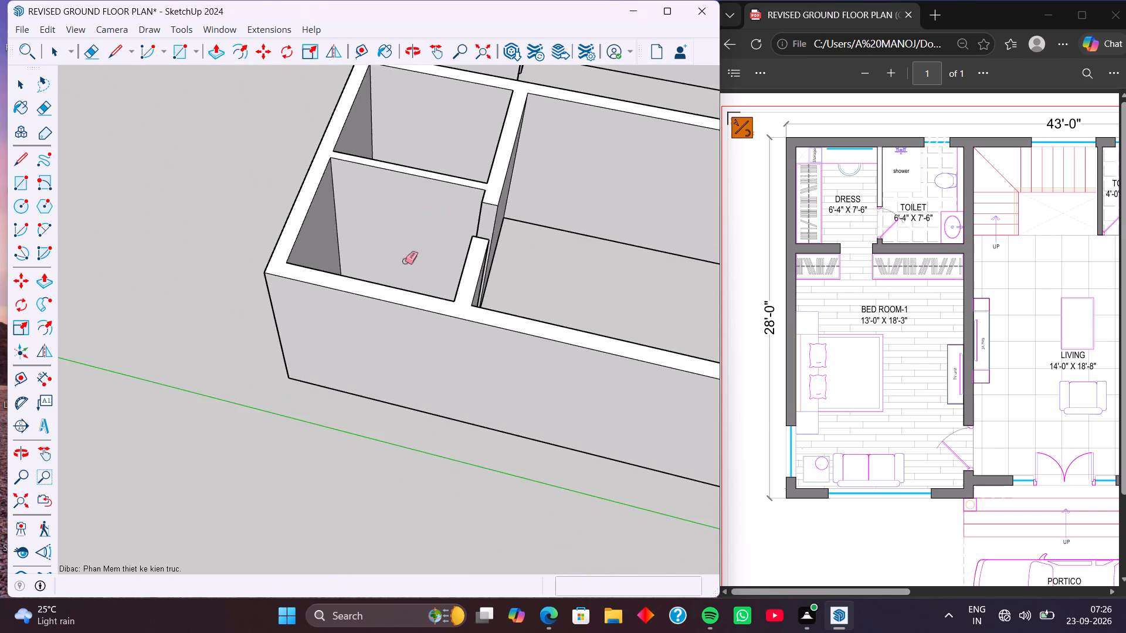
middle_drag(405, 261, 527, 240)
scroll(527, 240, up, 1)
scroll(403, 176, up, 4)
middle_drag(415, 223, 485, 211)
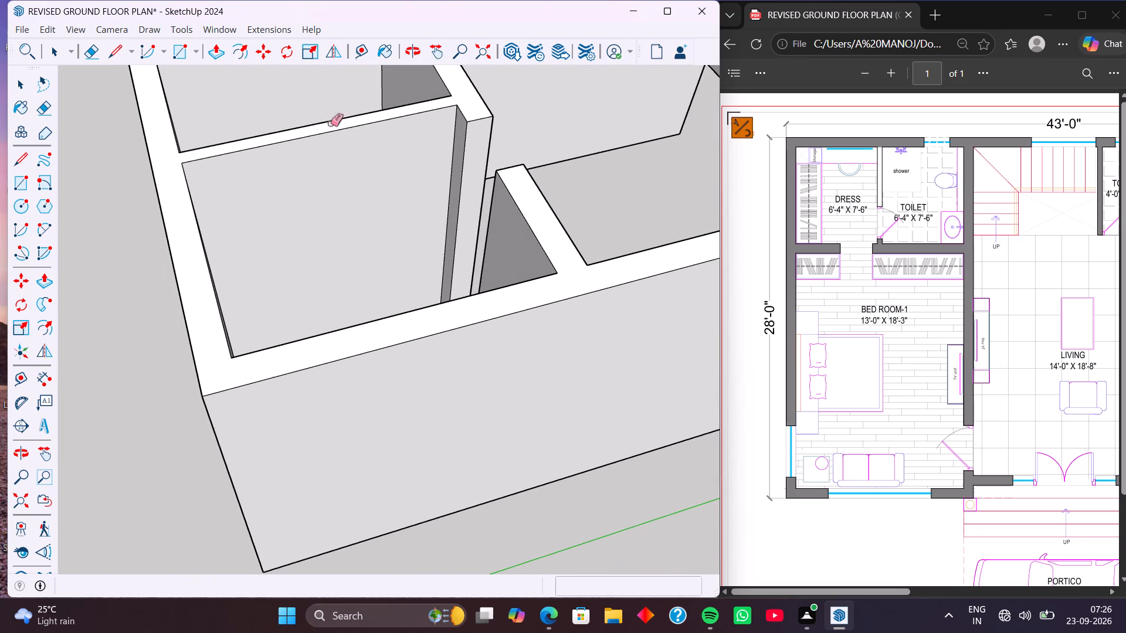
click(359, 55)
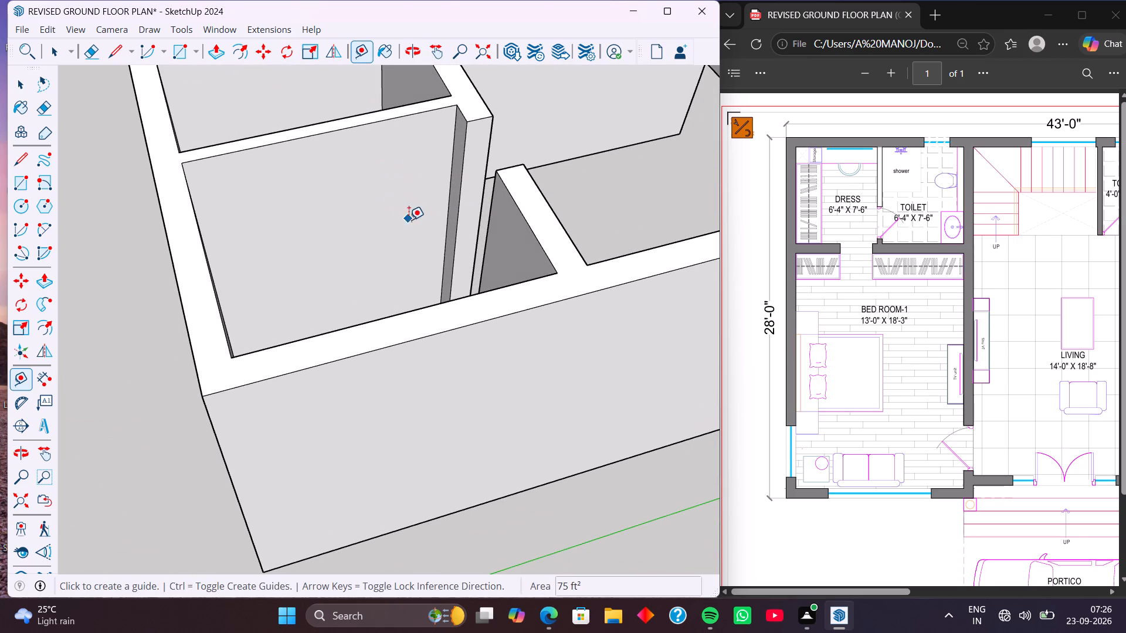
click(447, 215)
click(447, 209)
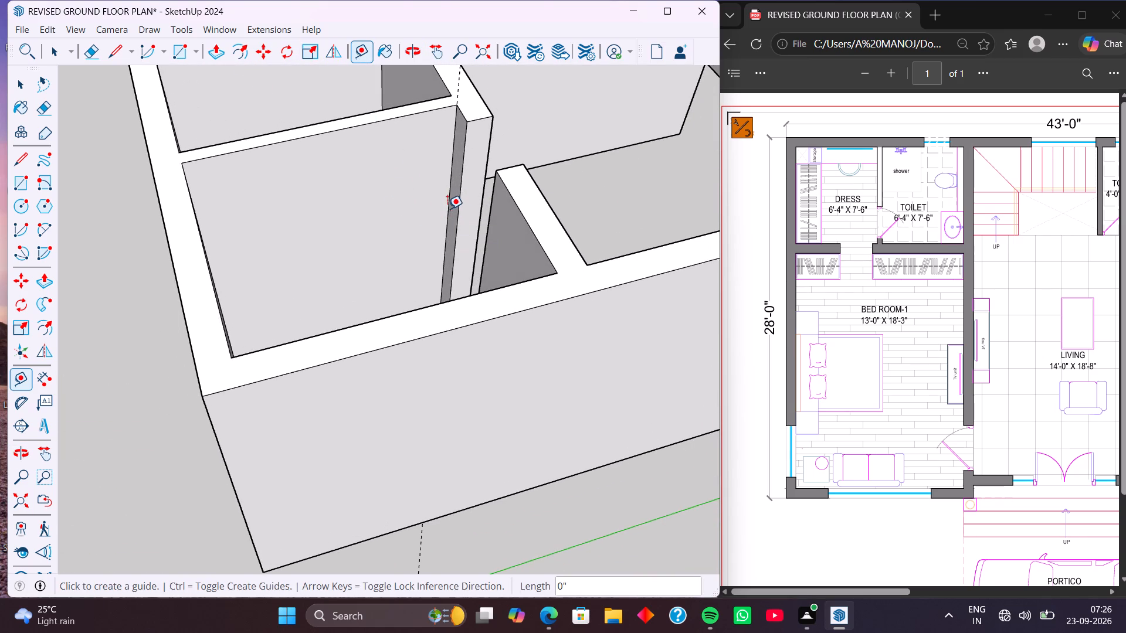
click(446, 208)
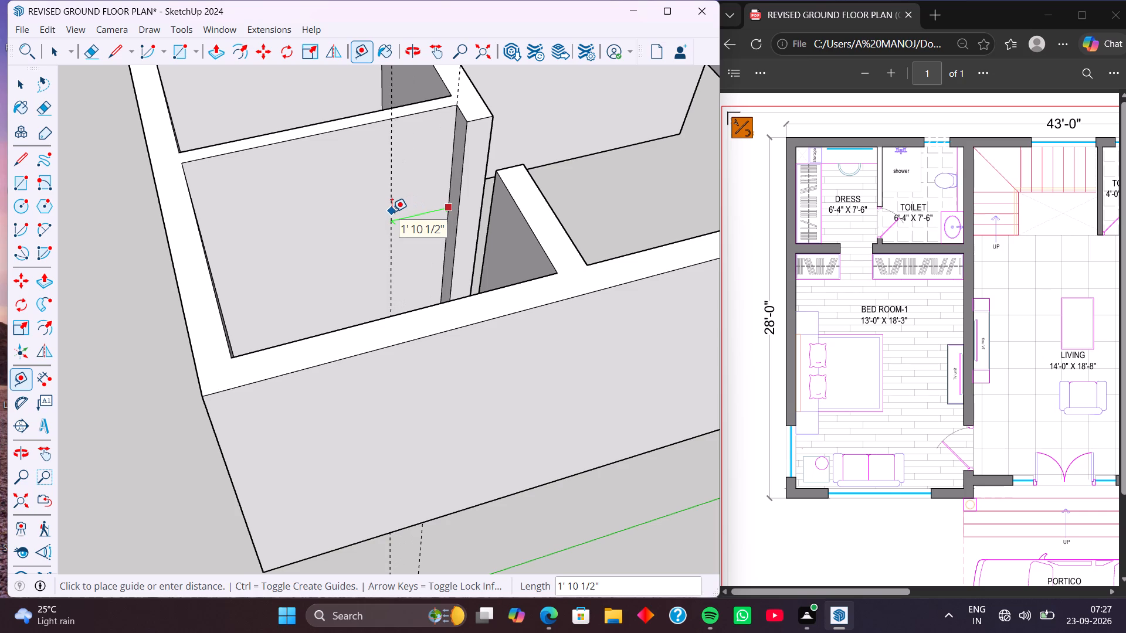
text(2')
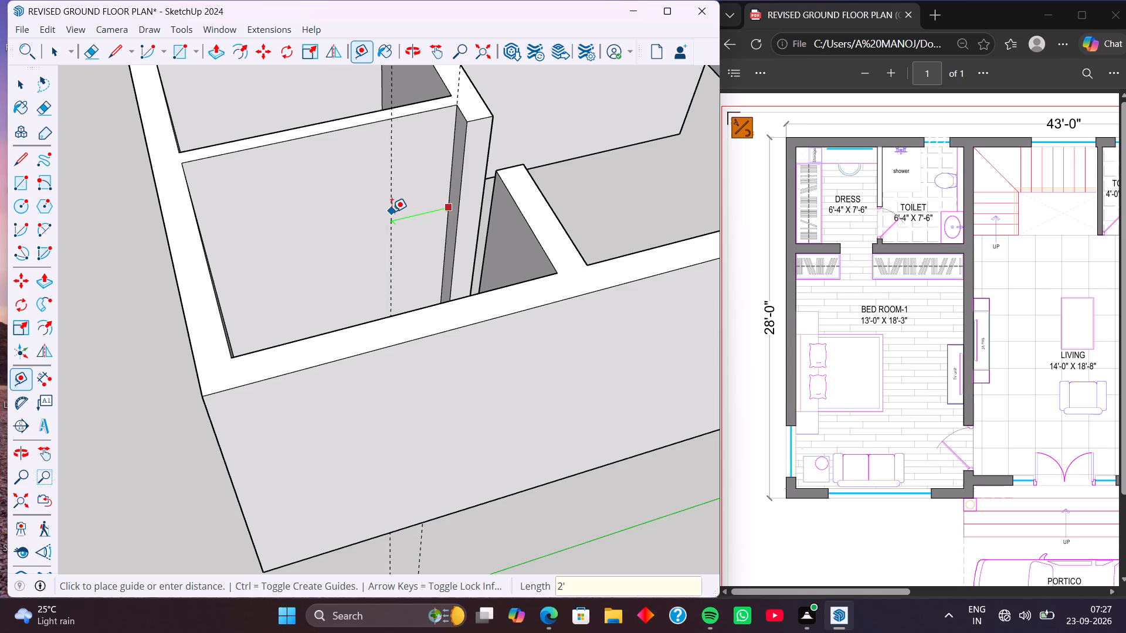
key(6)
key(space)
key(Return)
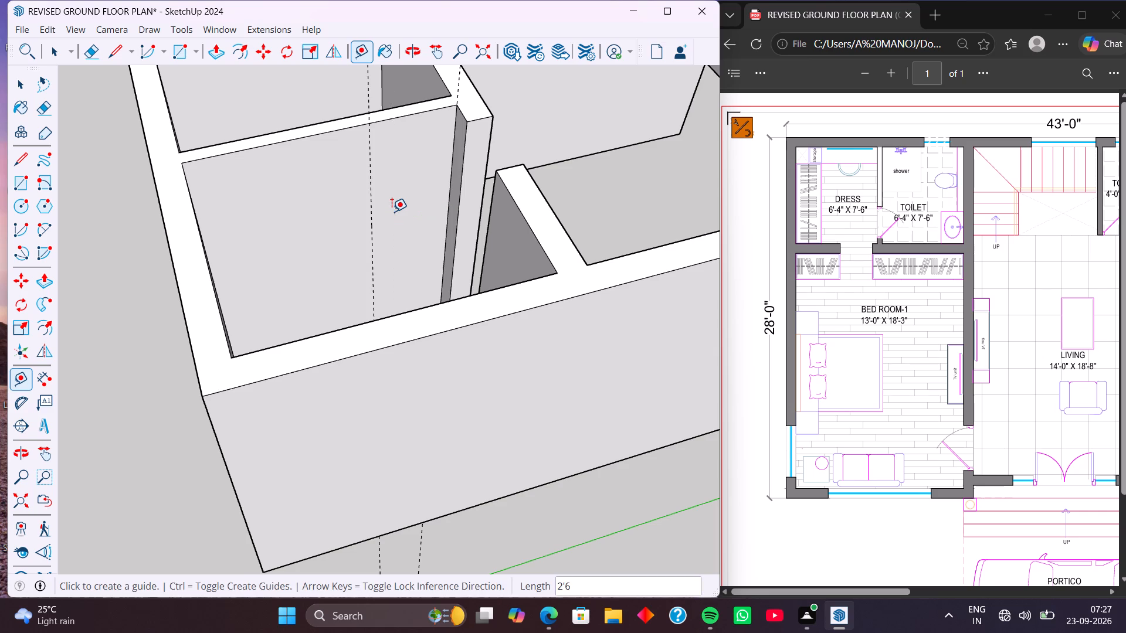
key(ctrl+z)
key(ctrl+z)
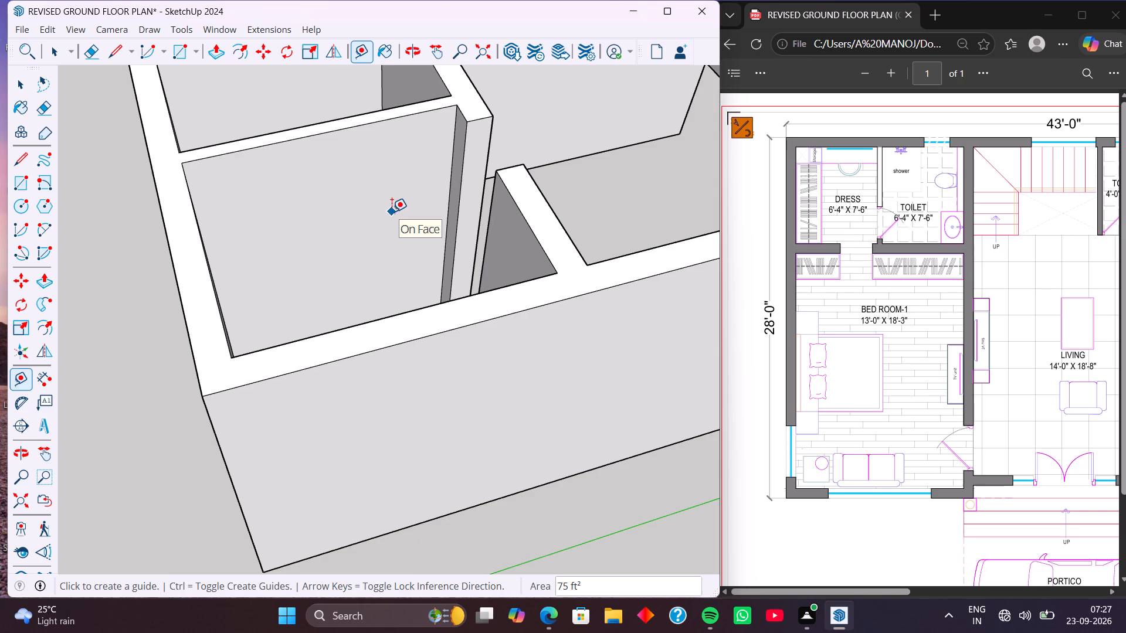
Place vertical guides on the dress/toilet partition 9" from its corner by the bedroom wall and another 2'6" beyond that.
click(452, 176)
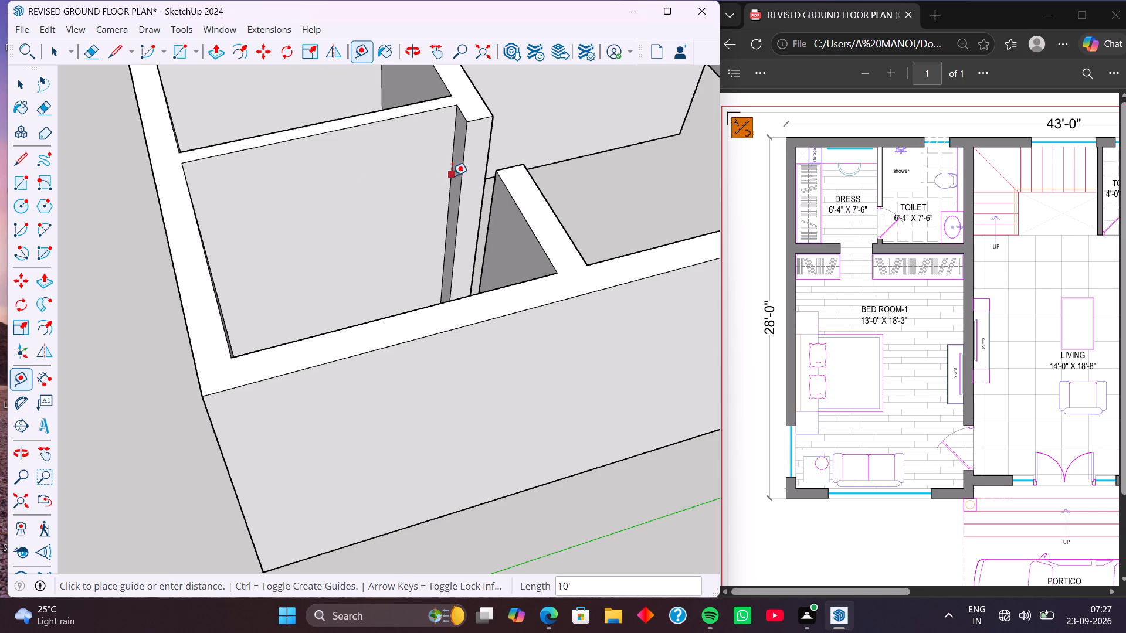
key(9)
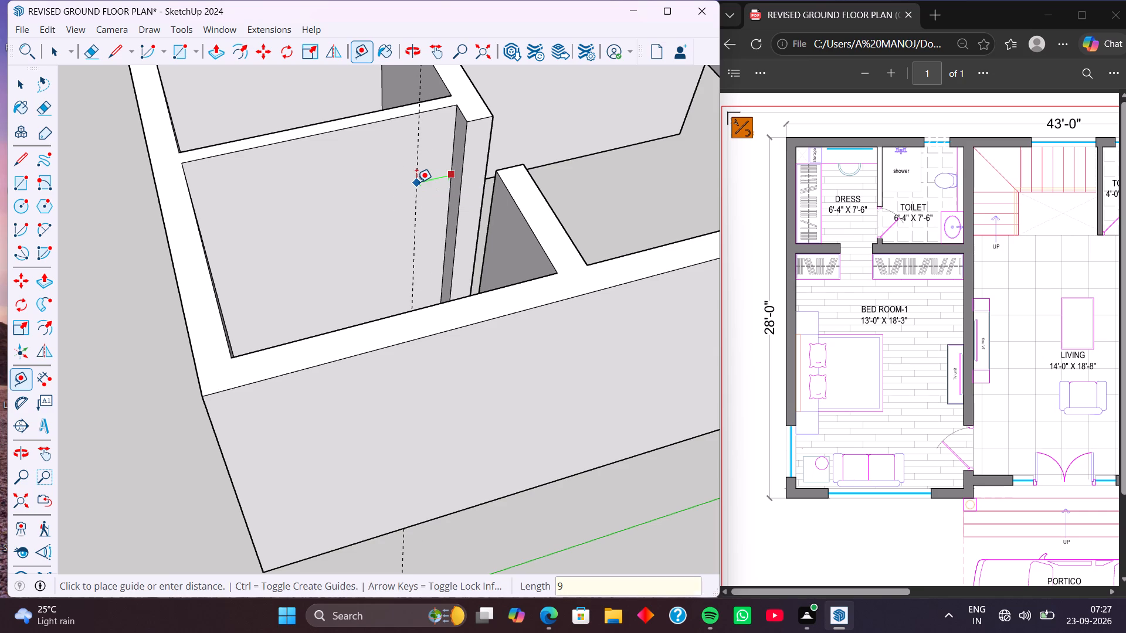
key(Return)
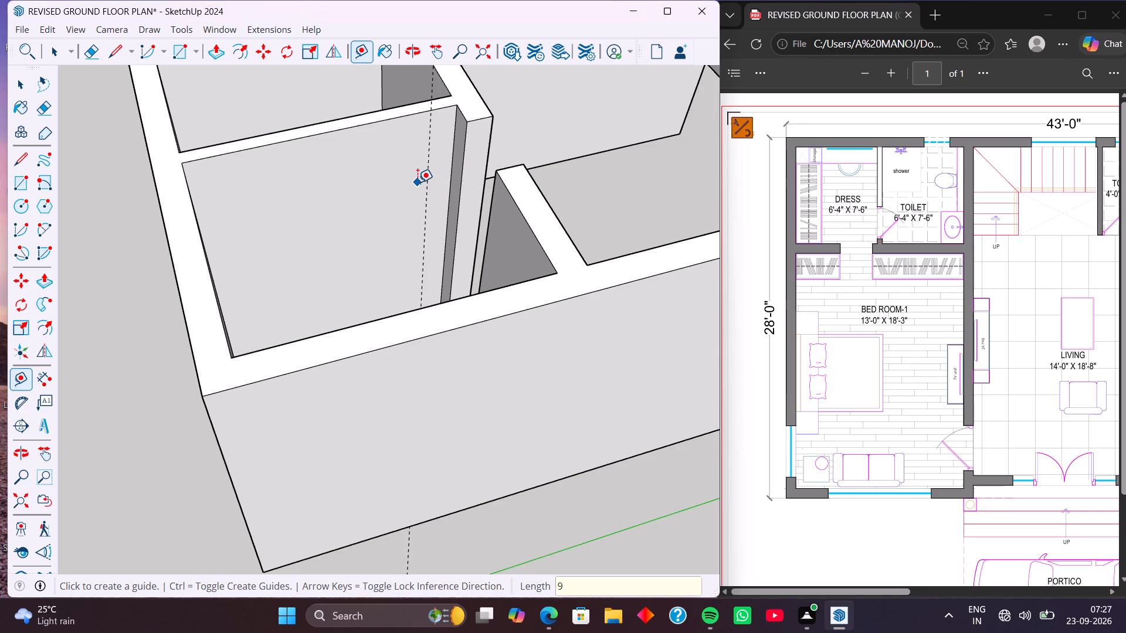
click(426, 175)
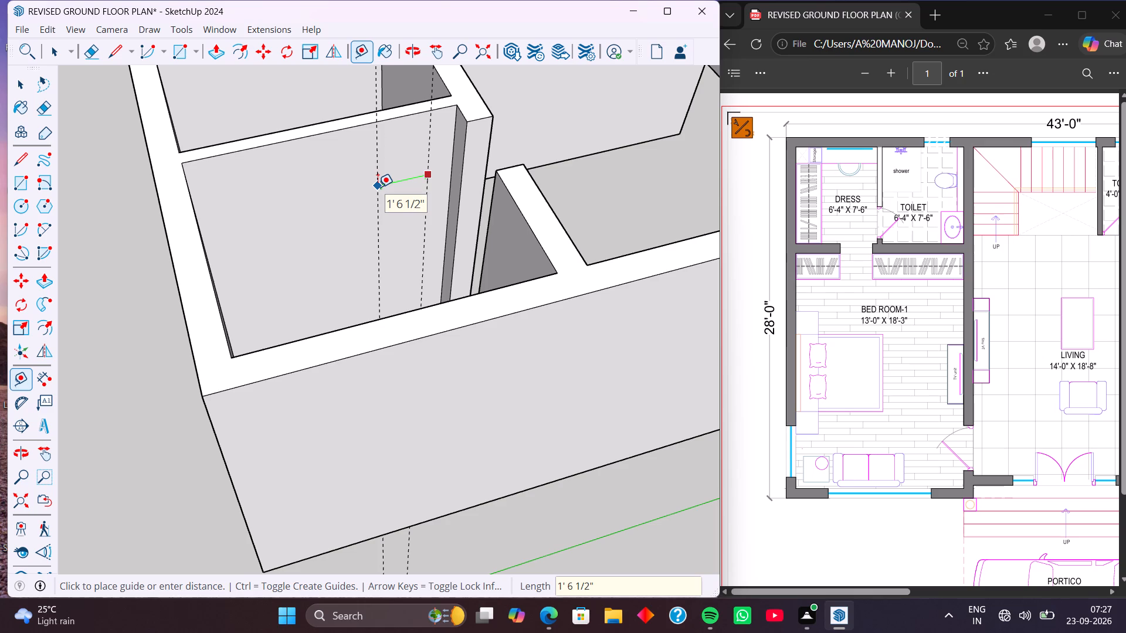
text(2'6)
key(Return)
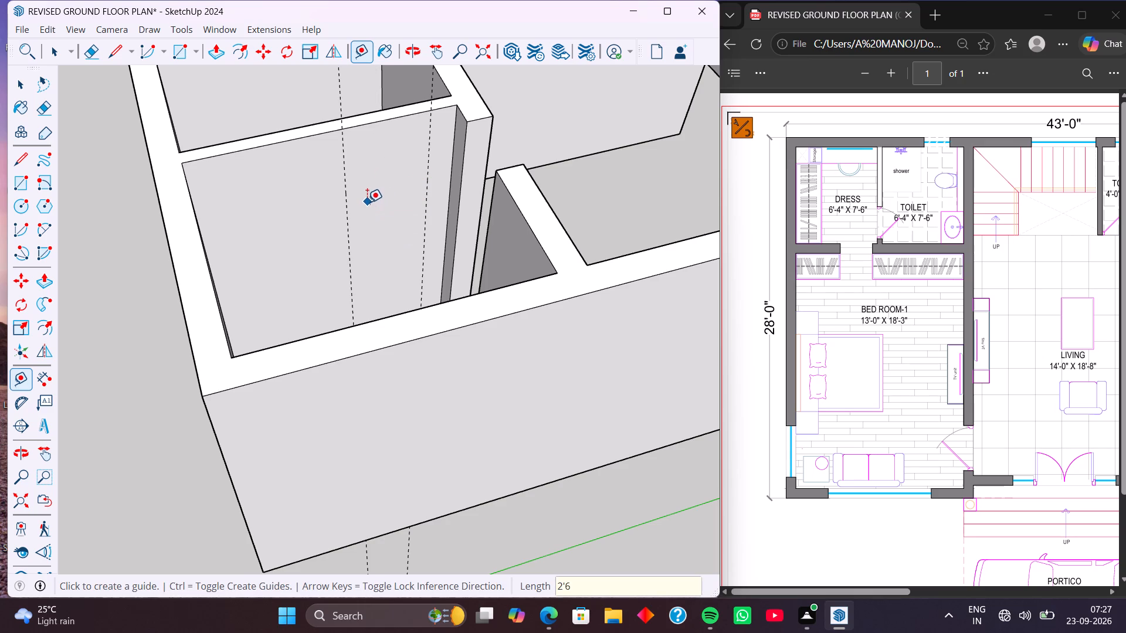
Place a horizontal guide on the dress/toilet partition 7' above the floor edge.
middle_drag(409, 271, 397, 370)
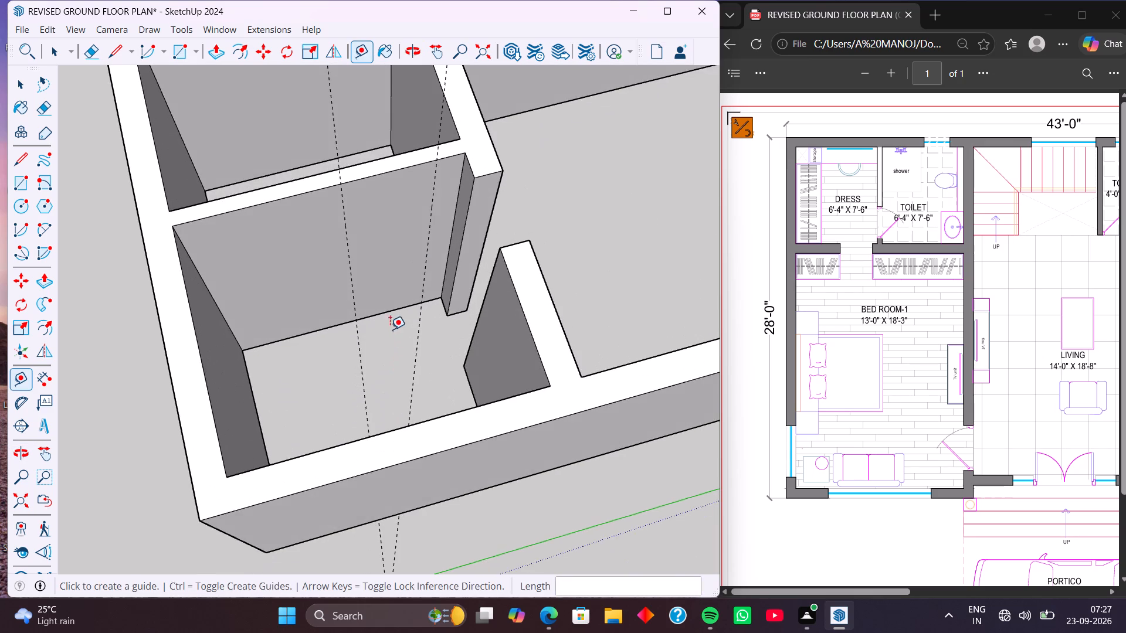
scroll(387, 320, up, 2)
click(386, 314)
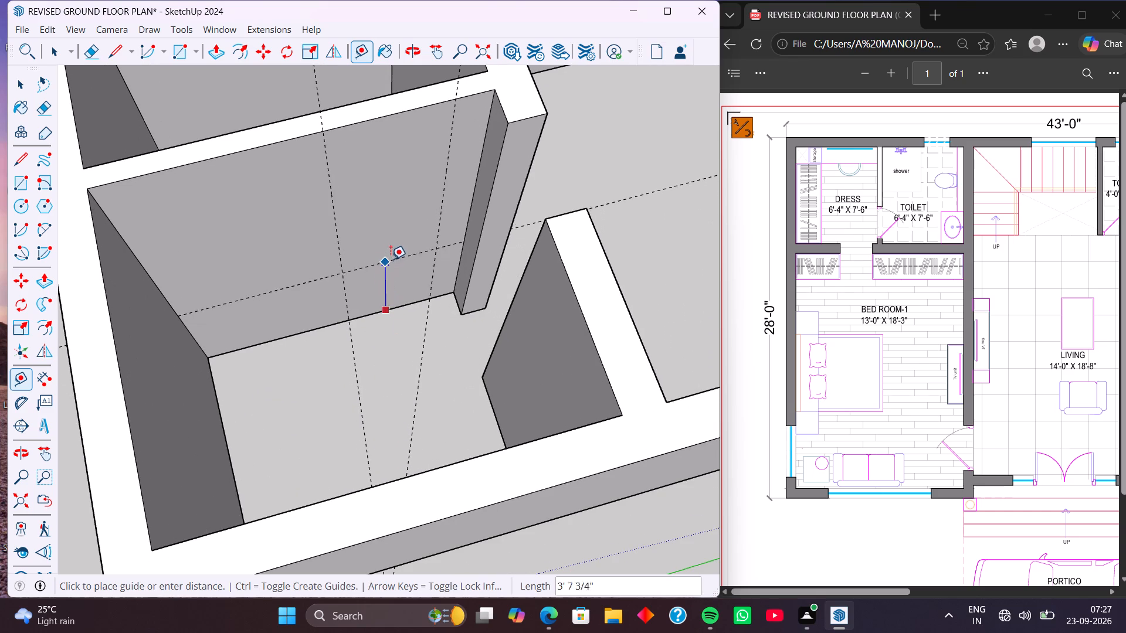
text(7')
key(Return)
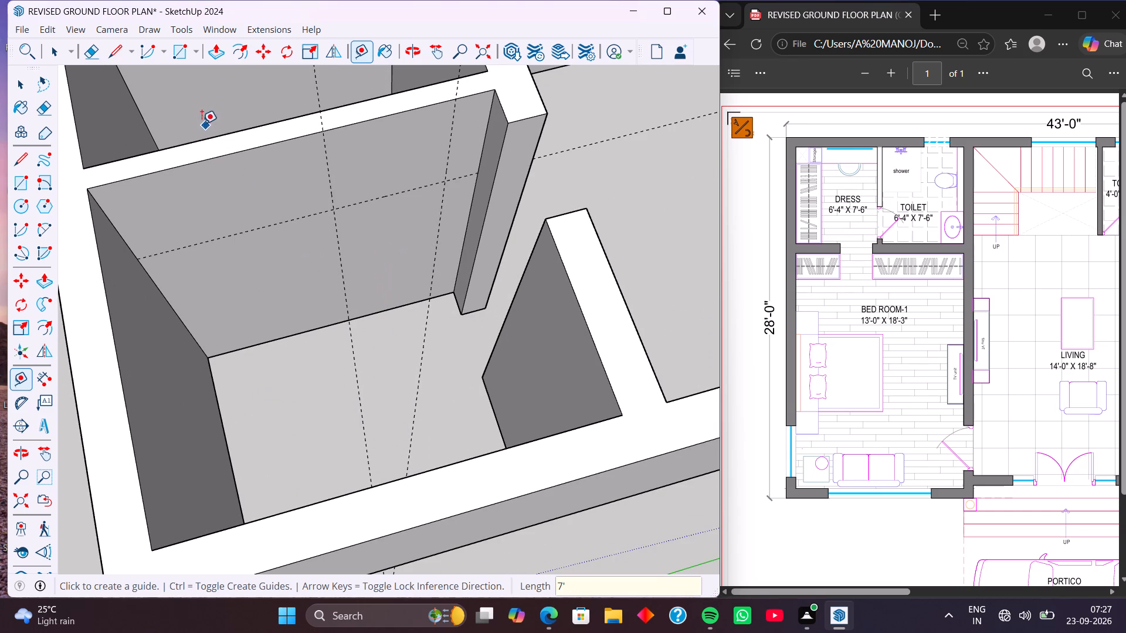
Draw a 2'6" by 7' door rectangle on the partition face between the guides, reaching down to the floor edge.
click(179, 55)
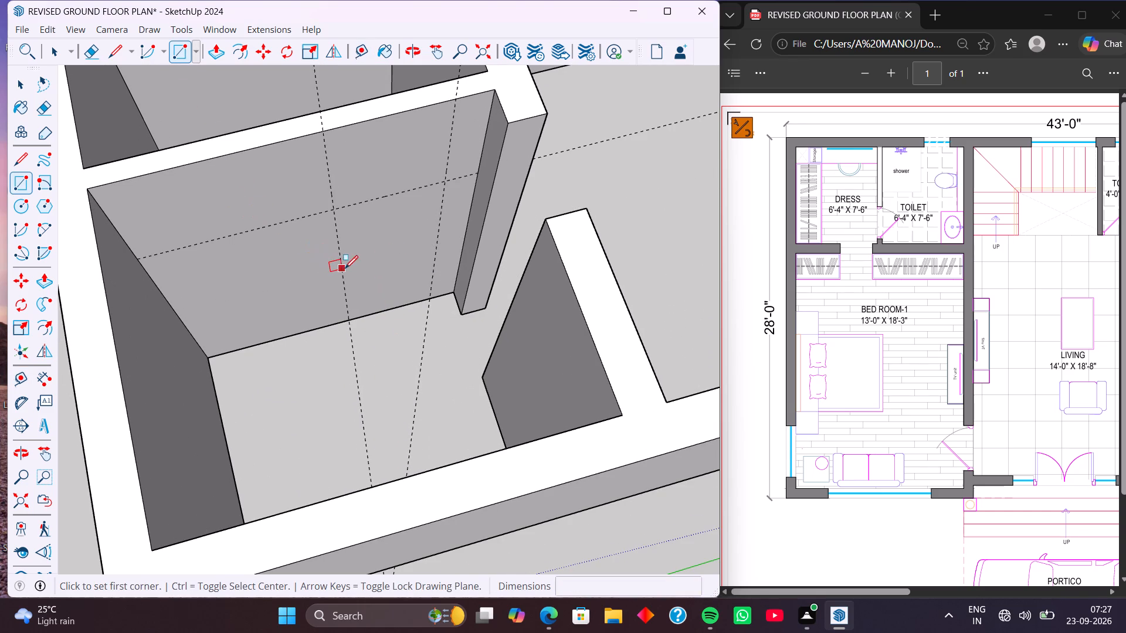
middle_drag(345, 268, 335, 198)
scroll(354, 199, up, 4)
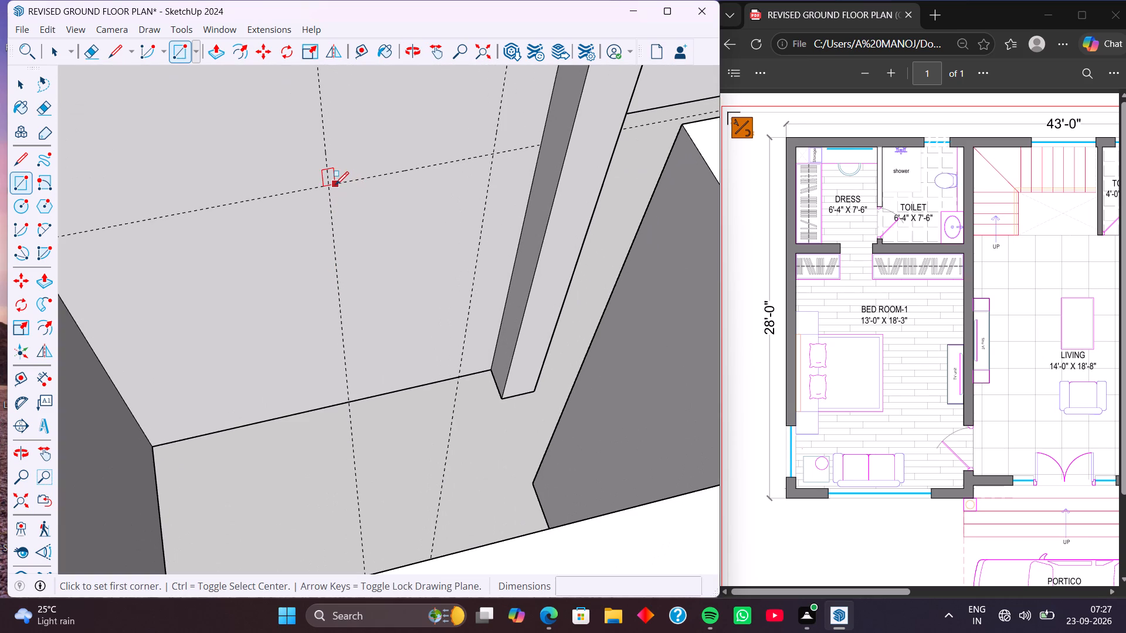
click(331, 185)
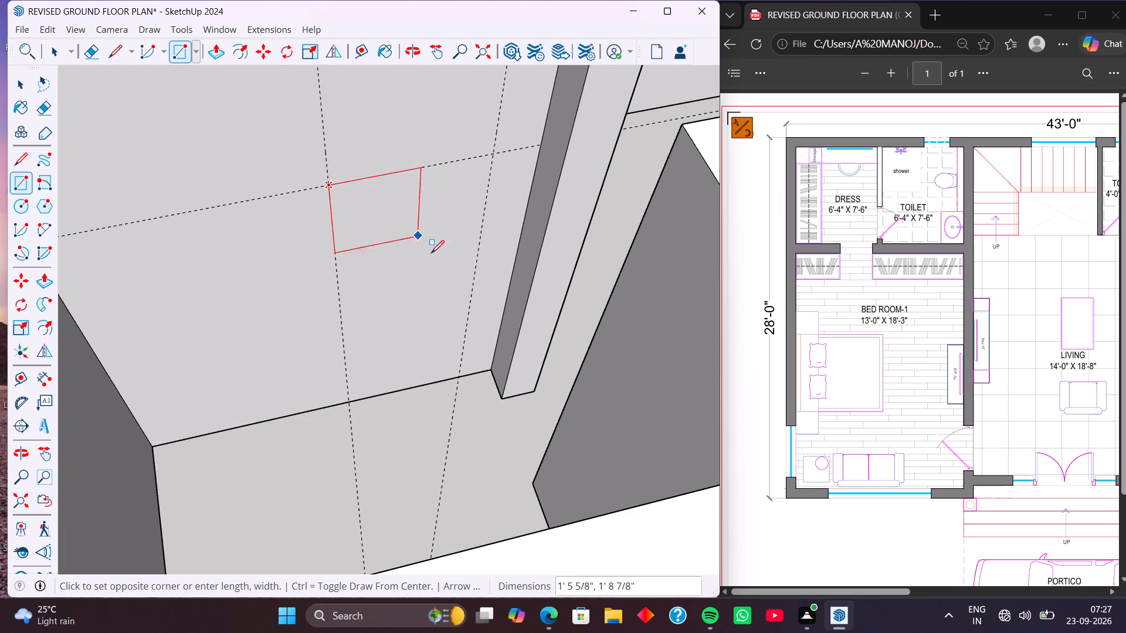
click(461, 379)
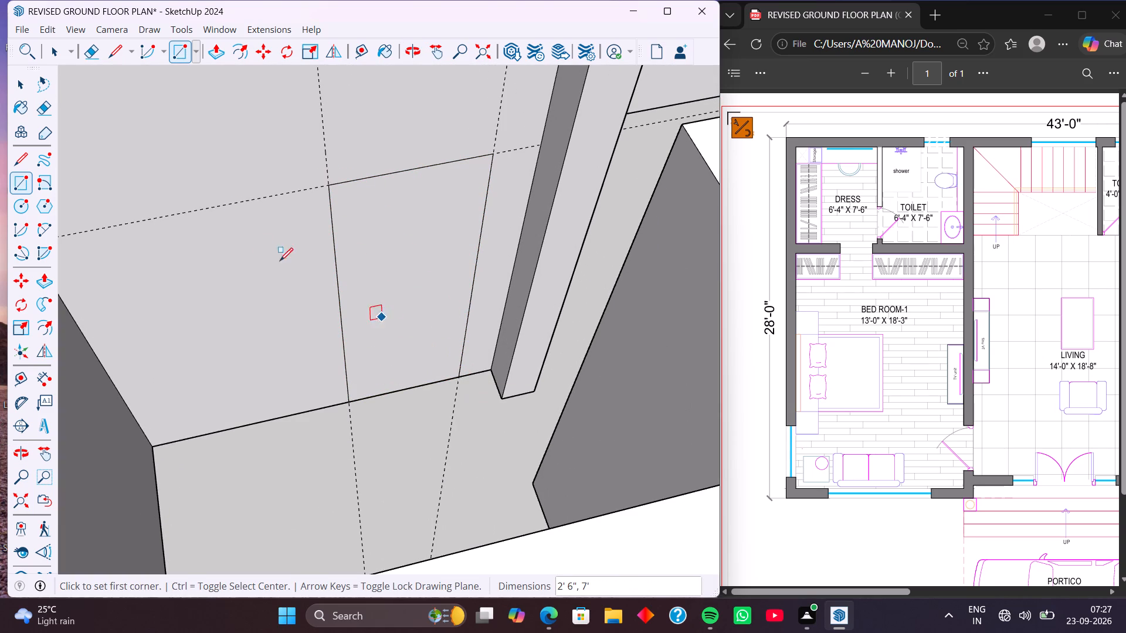
Push the door rectangle 5" through the partition to cut the toilet door opening.
click(220, 53)
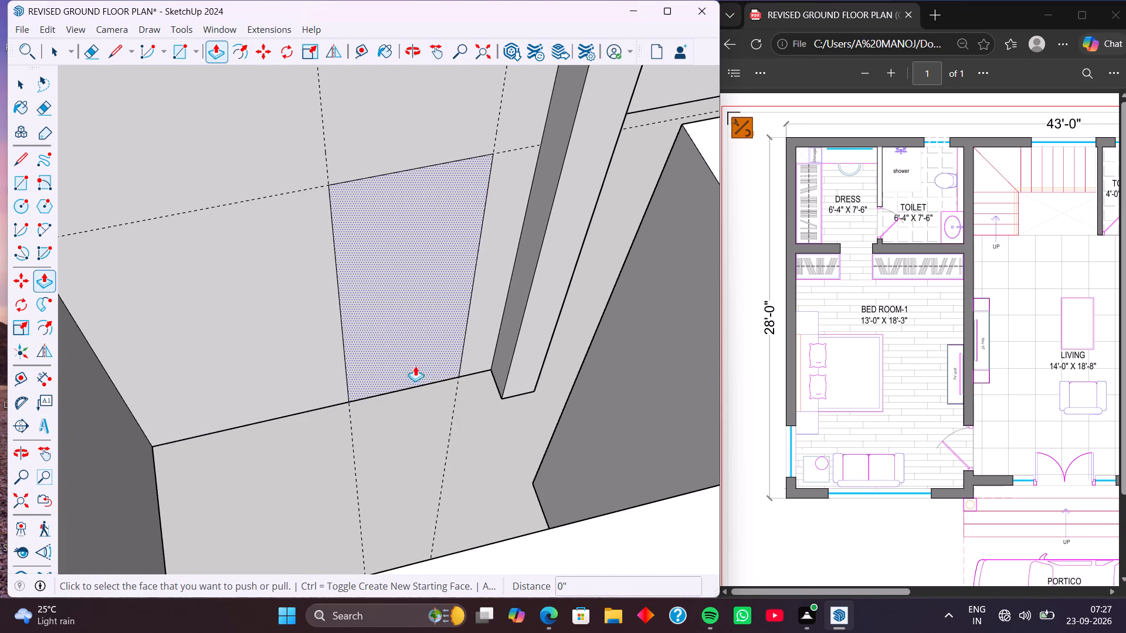
click(437, 367)
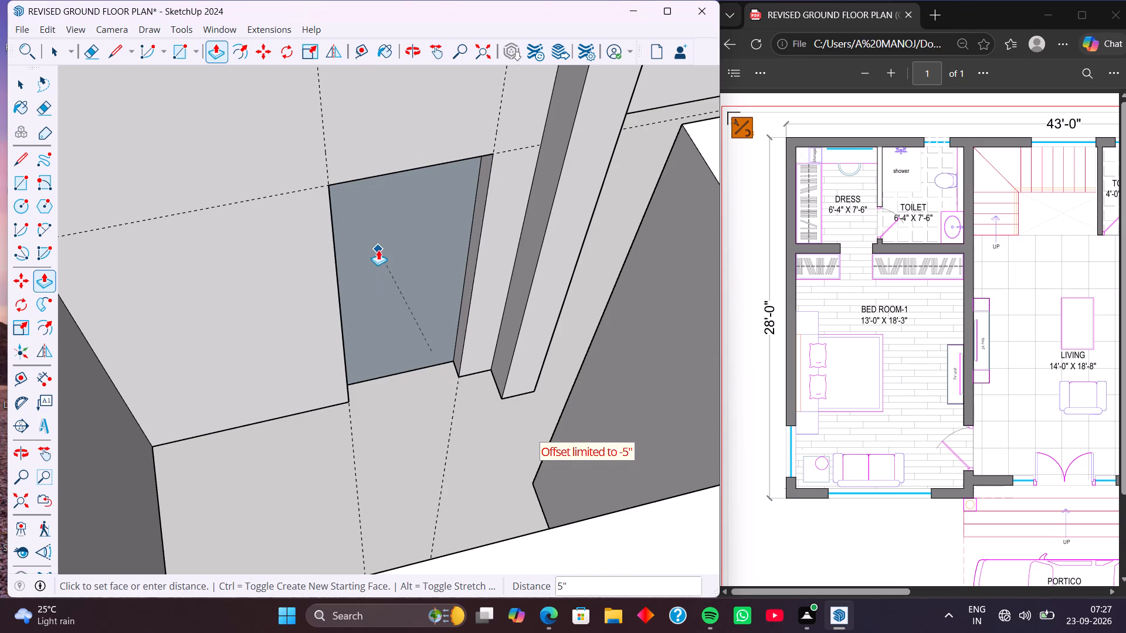
click(377, 247)
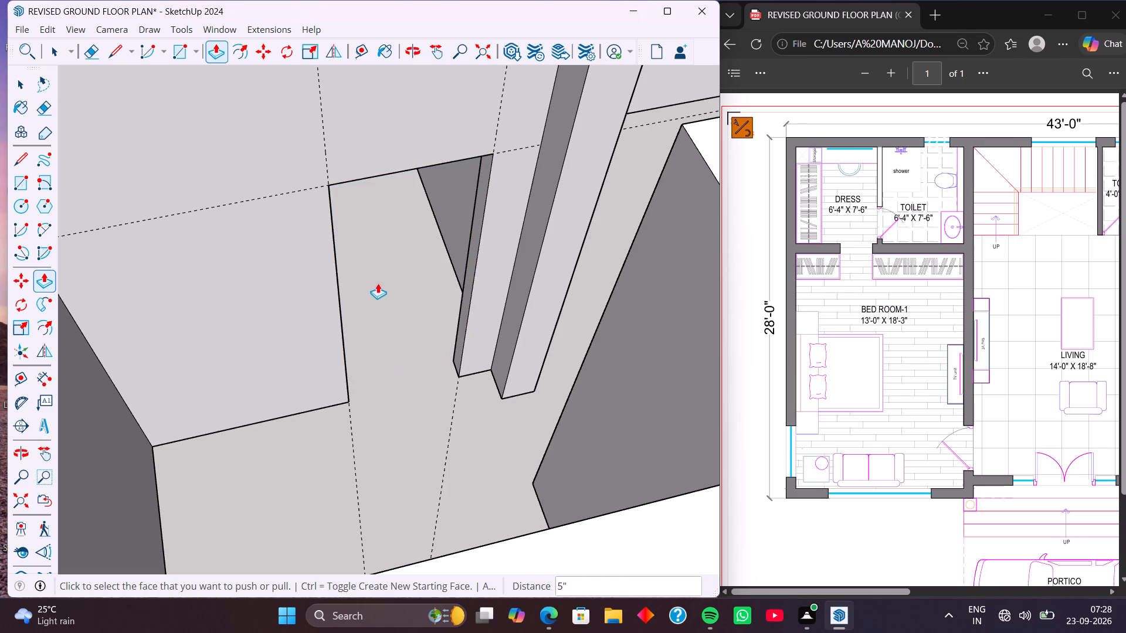
Delete all guides from the model.
middle_drag(379, 292, 385, 326)
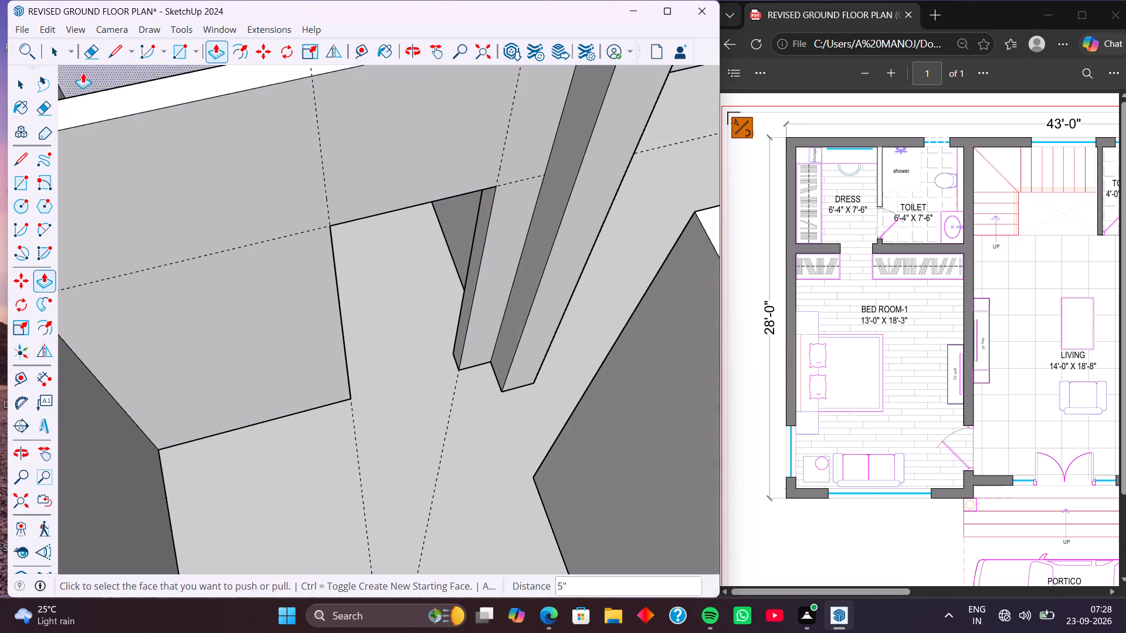
click(44, 25)
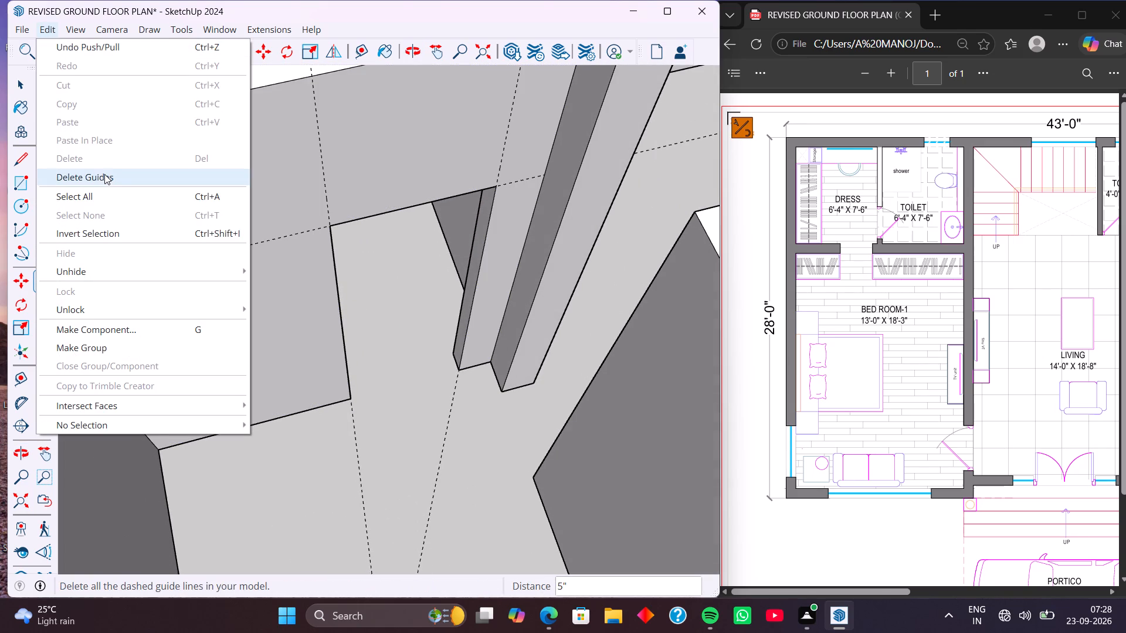
click(105, 174)
click(53, 47)
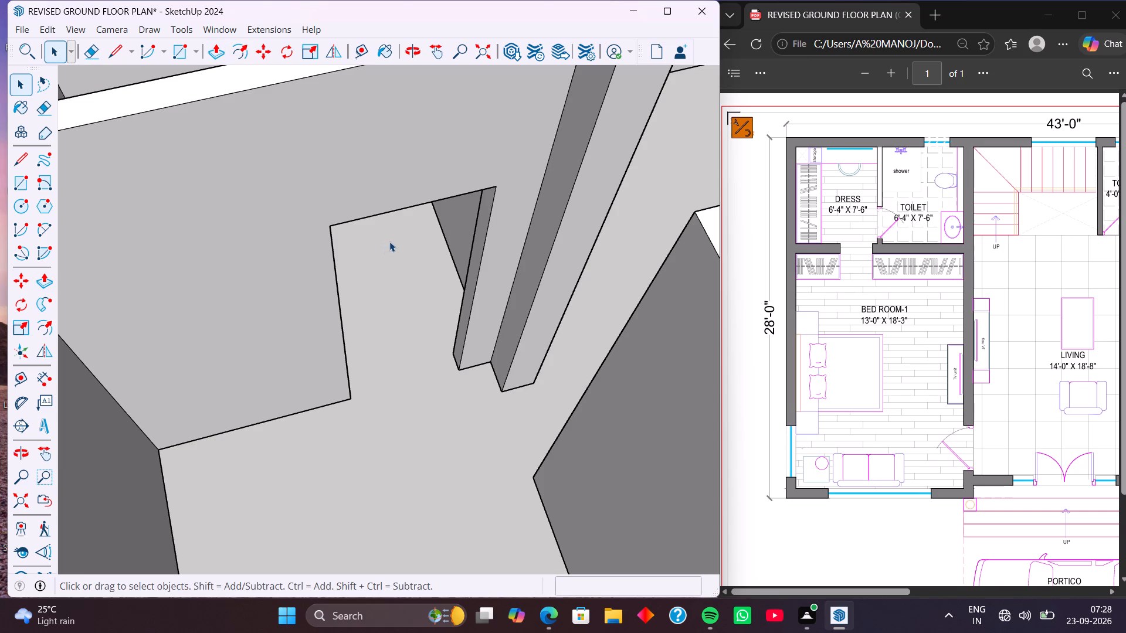
Review the whole wall model, and switch to the plan PDF to examine the kitchen and dining side.
scroll(413, 256, down, 5)
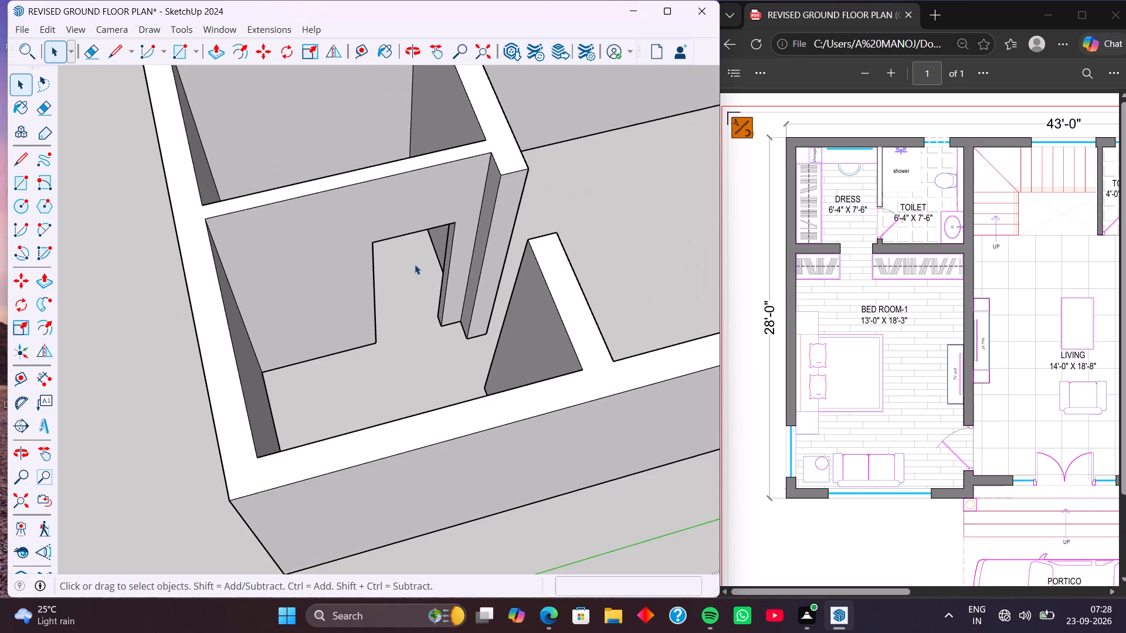
scroll(415, 266, down, 2)
middle_drag(426, 289, 284, 282)
scroll(382, 283, down, 6)
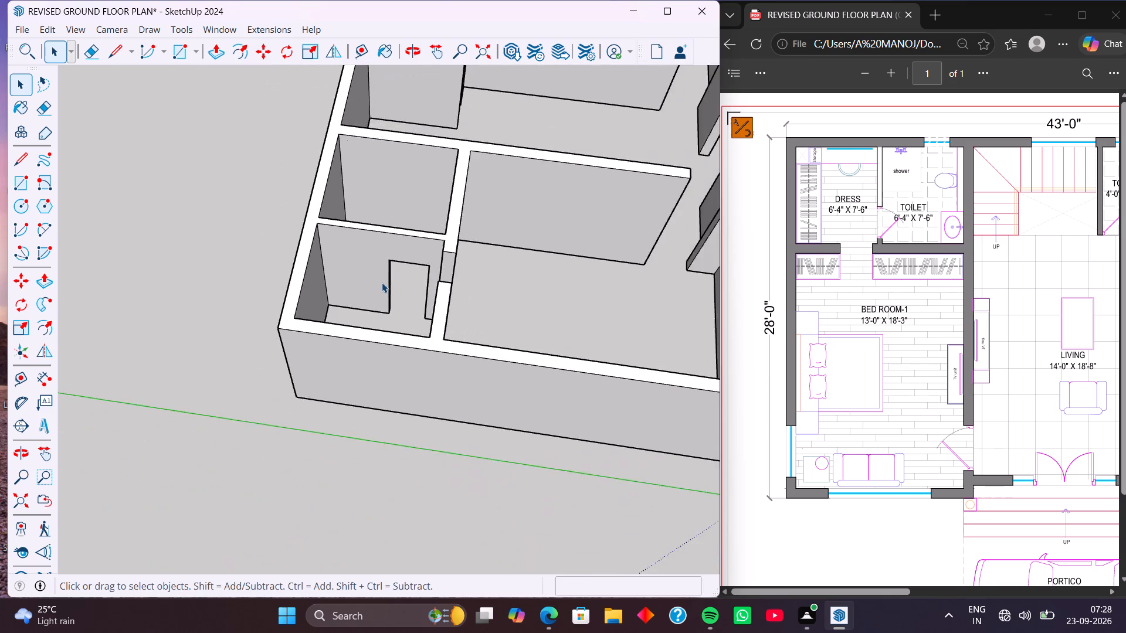
scroll(382, 283, down, 5)
shift+middle_drag(411, 219, 435, 319)
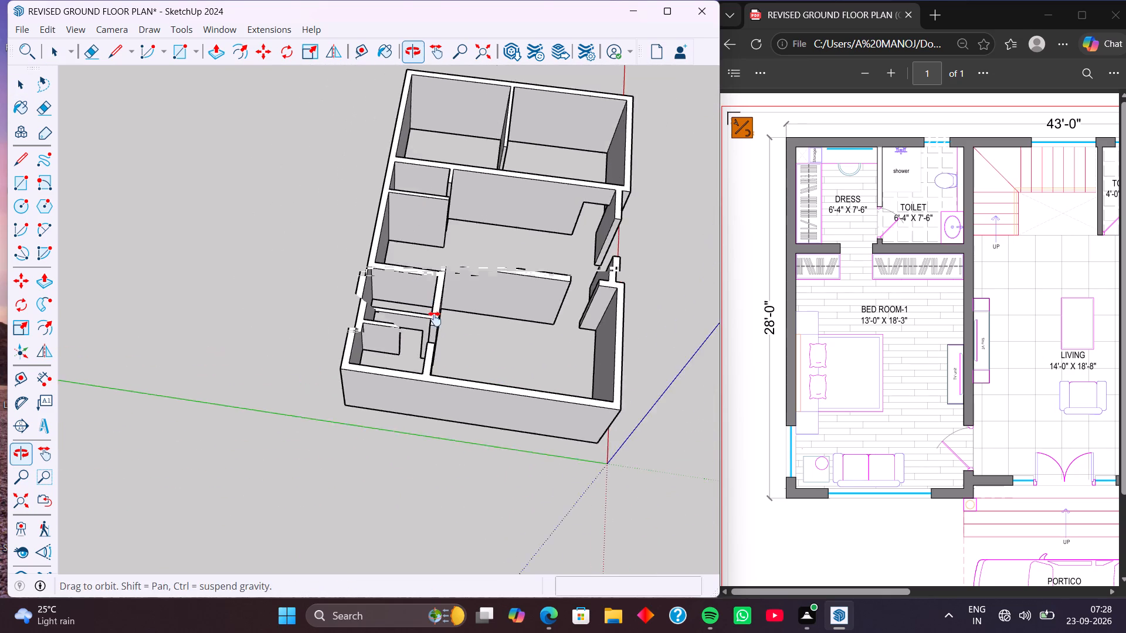
shift+middle_drag(435, 319, 441, 339)
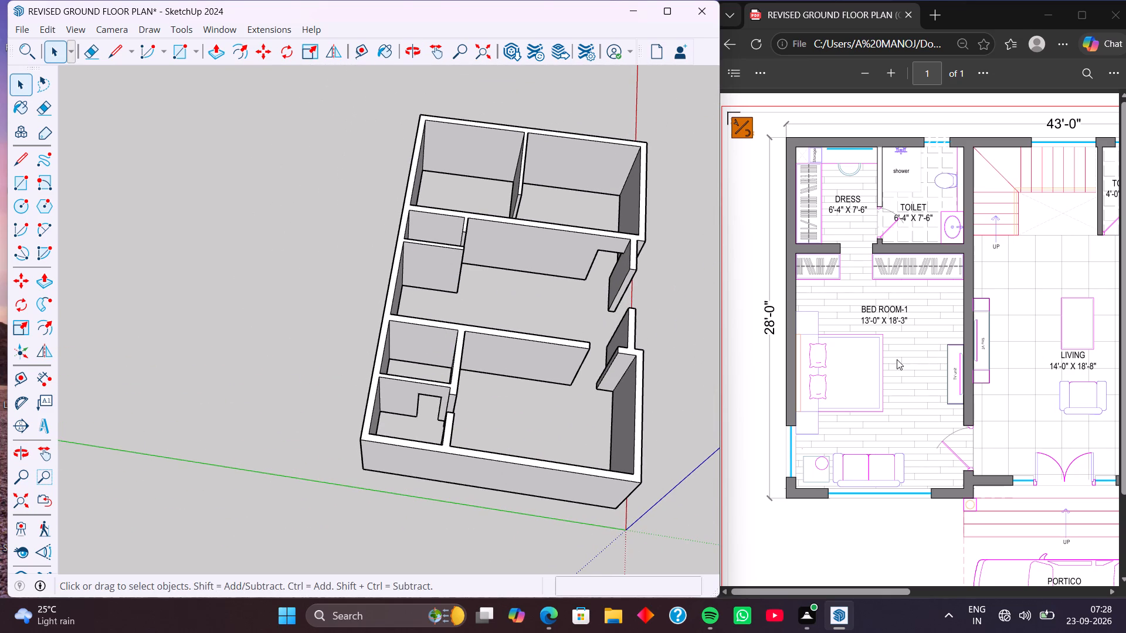
scroll(897, 359, down, 3)
scroll(897, 359, up, 4)
middle_drag(915, 358, 866, 361)
scroll(915, 358, up, 1)
middle_drag(910, 358, 876, 360)
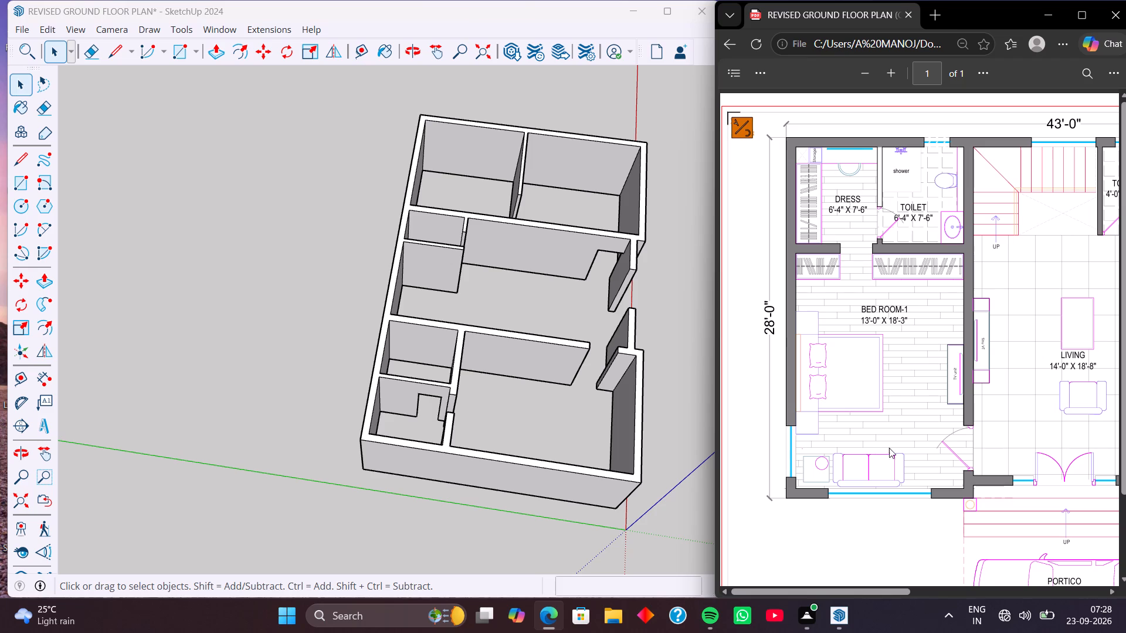
click(943, 592)
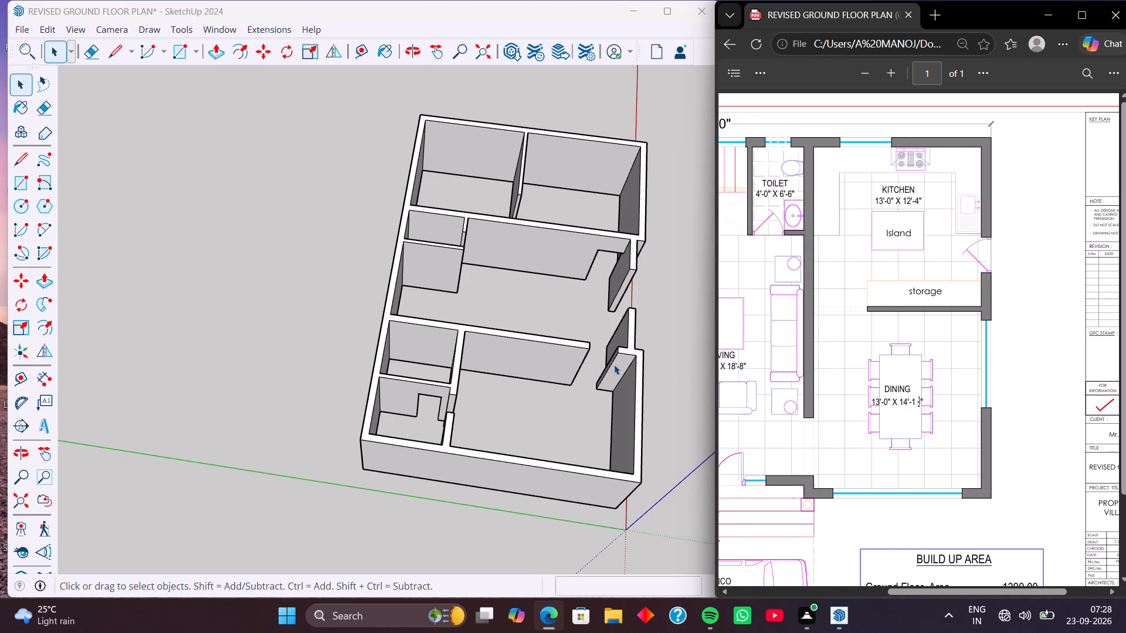
Place vertical guides on the kitchen's outer wall, 2' from the storage partition corner and another 3' beyond it.
scroll(491, 212, up, 8)
middle_drag(491, 210, 582, 195)
scroll(582, 195, up, 1)
scroll(516, 178, down, 3)
shift+middle_drag(508, 178, 507, 317)
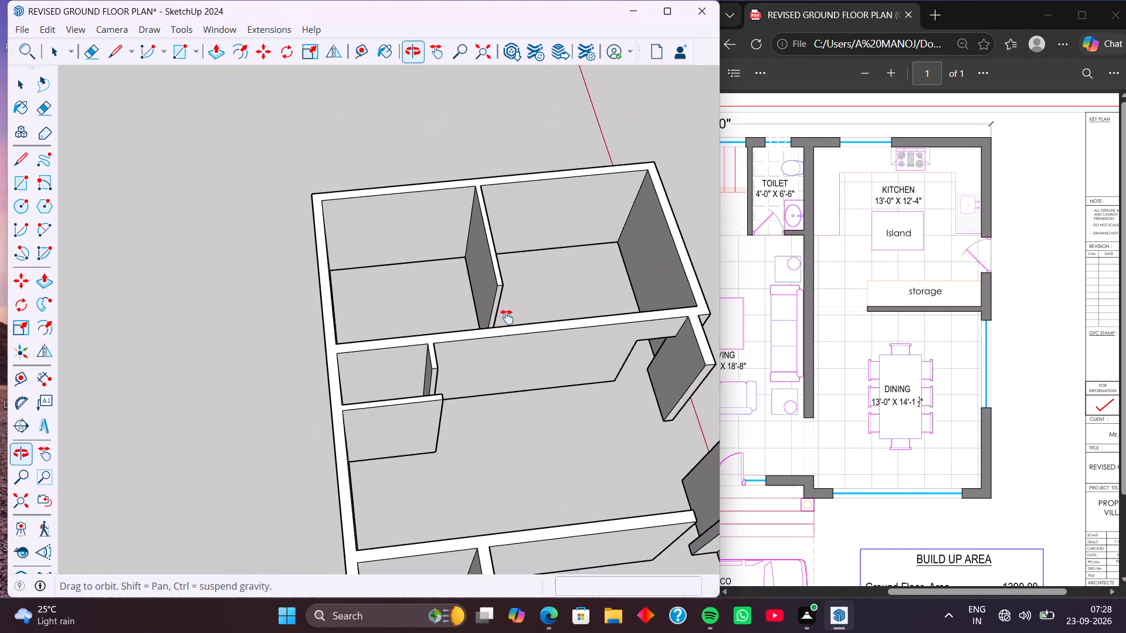
shift+middle_drag(507, 317, 507, 356)
scroll(474, 311, up, 5)
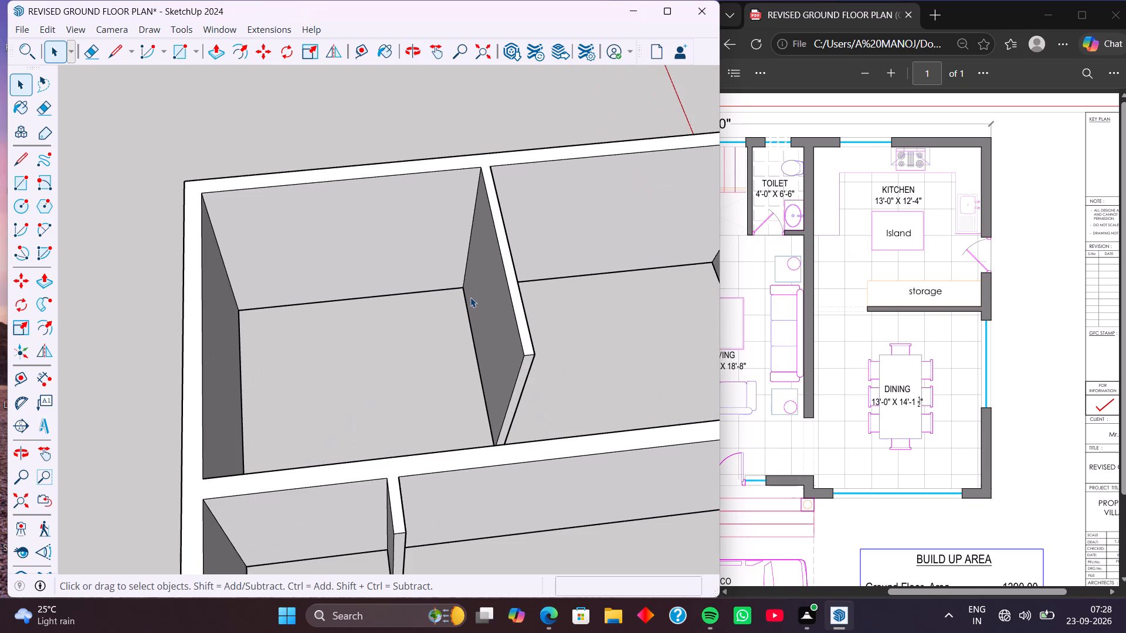
middle_drag(459, 297, 489, 288)
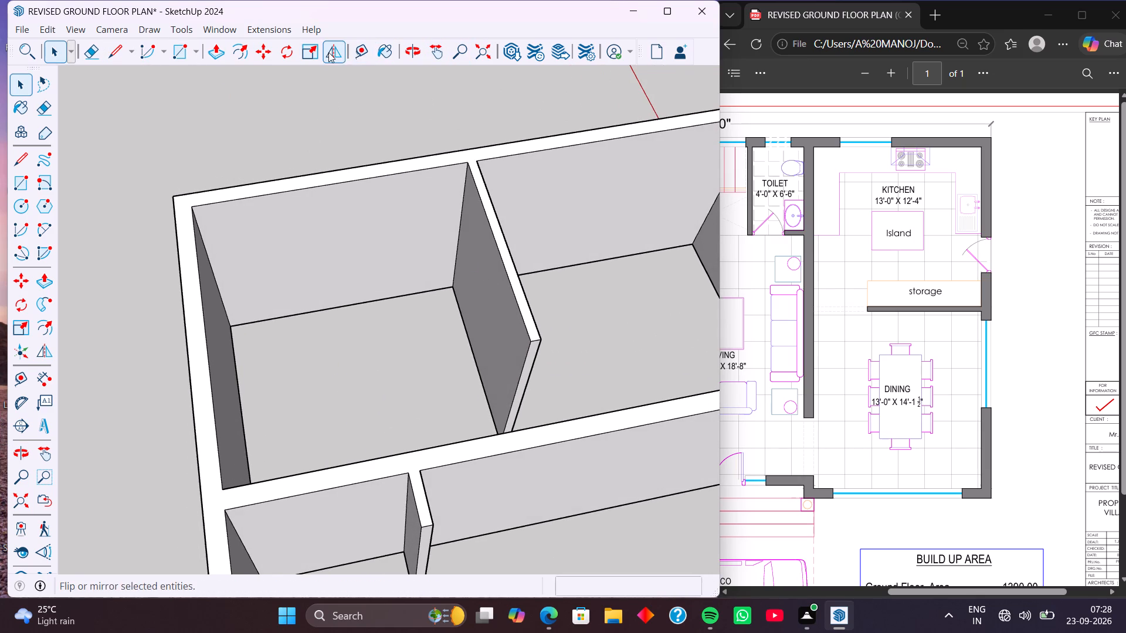
click(358, 50)
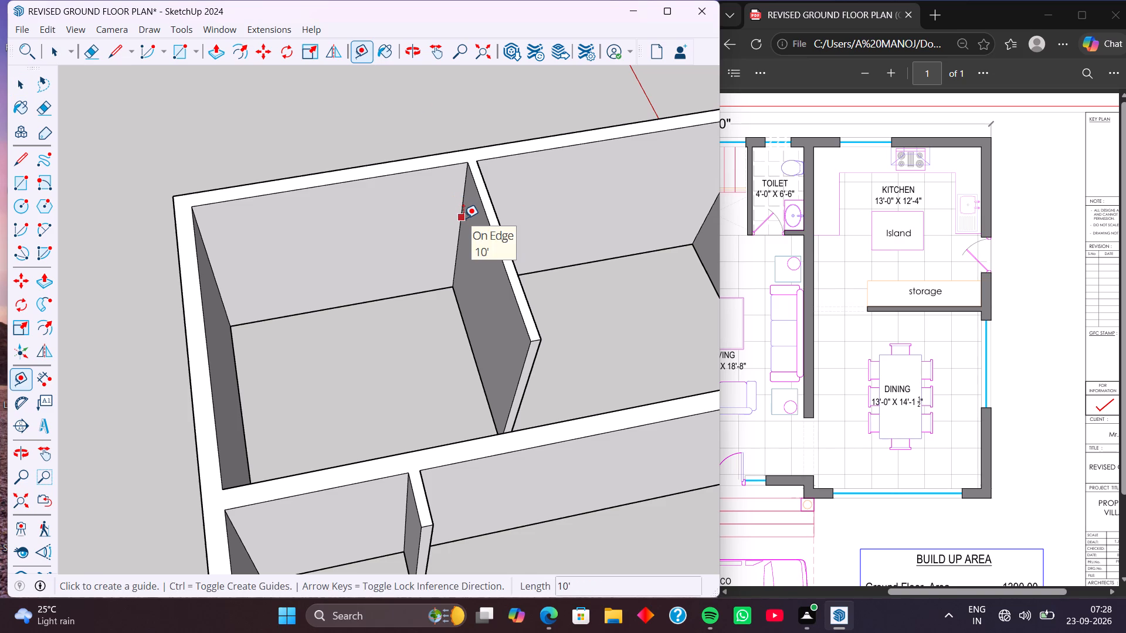
click(463, 218)
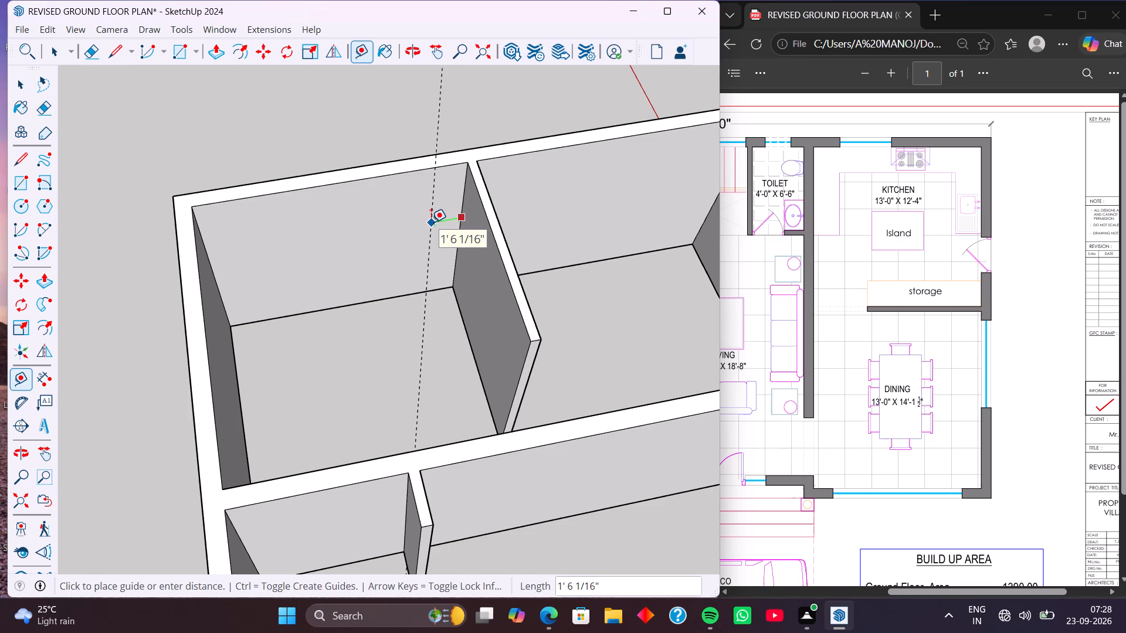
text(2')
key(Return)
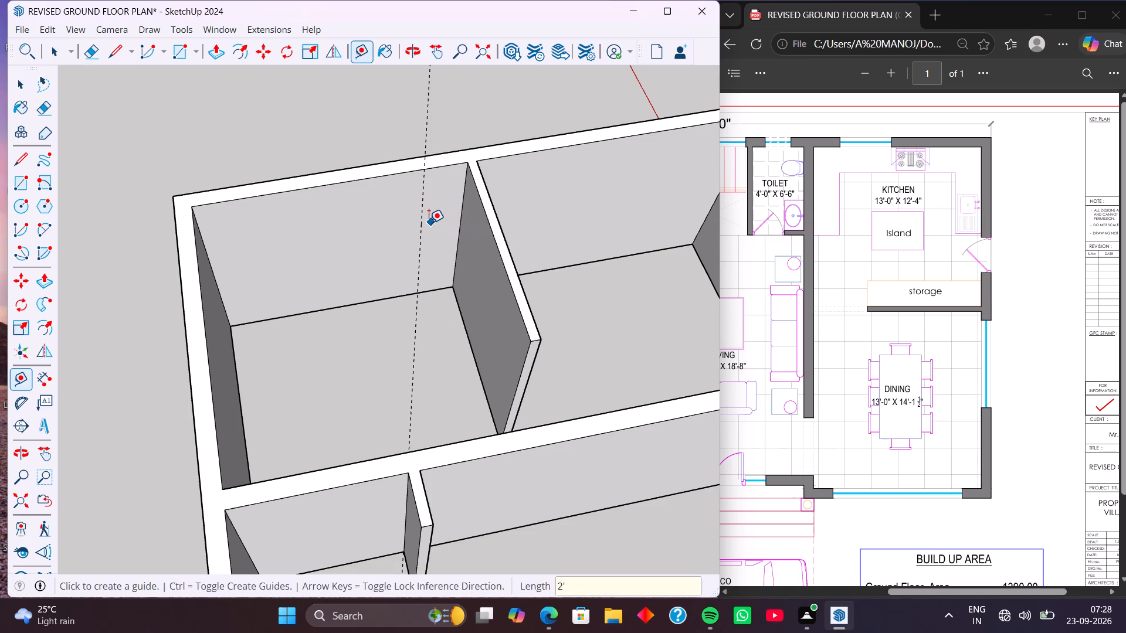
click(423, 224)
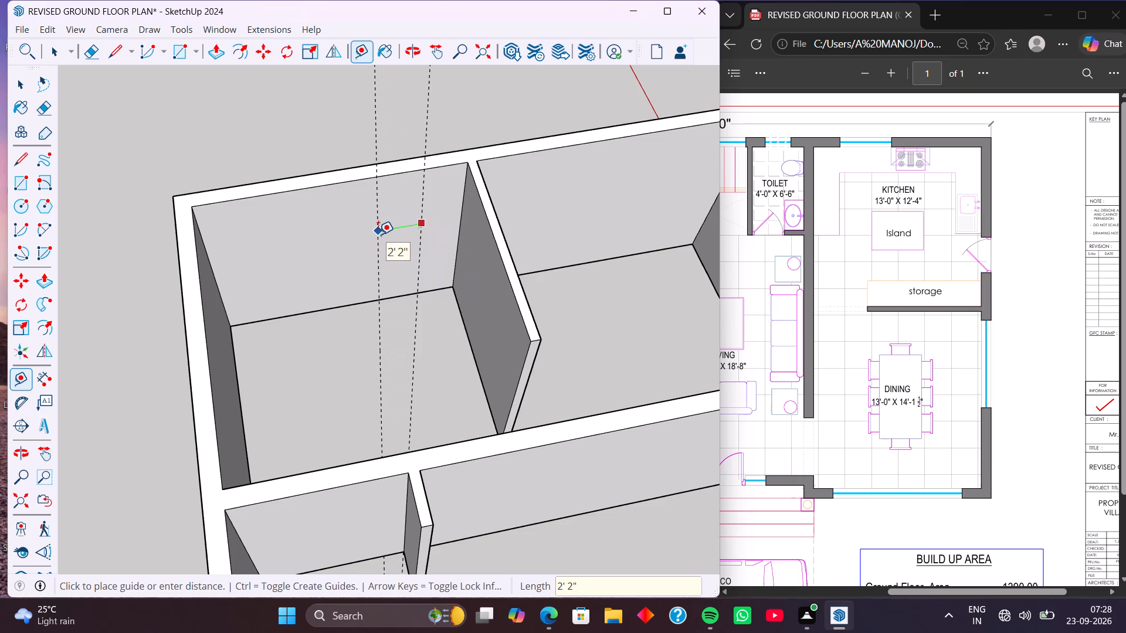
text(3')
key(Return)
Place a horizontal guide 7' above the floor edge on the kitchen's outer wall.
click(395, 293)
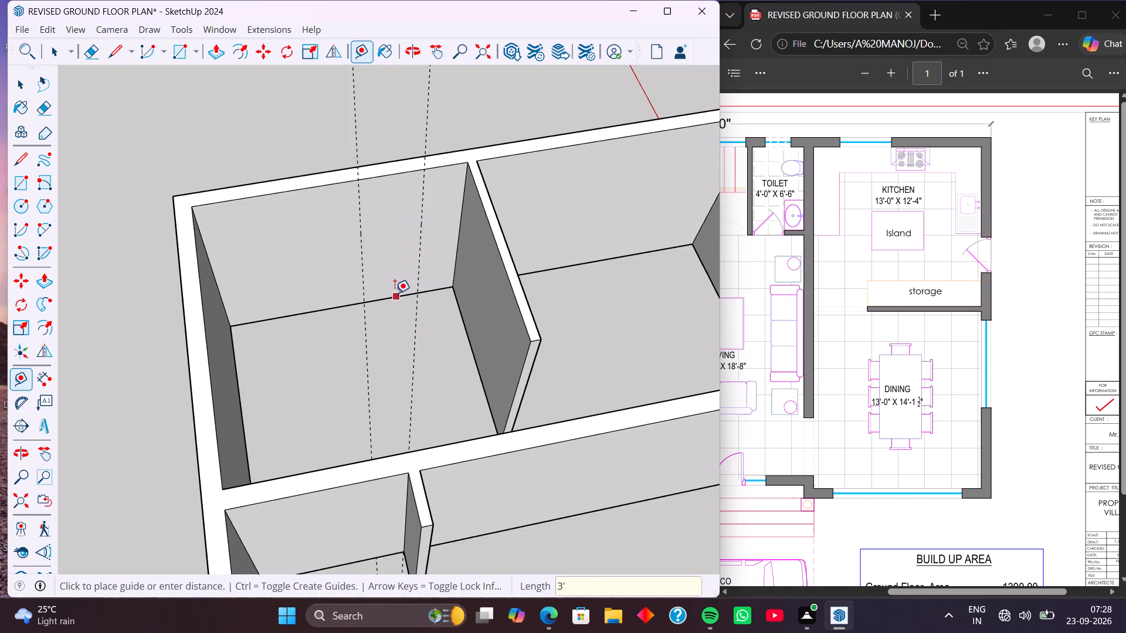
key(7)
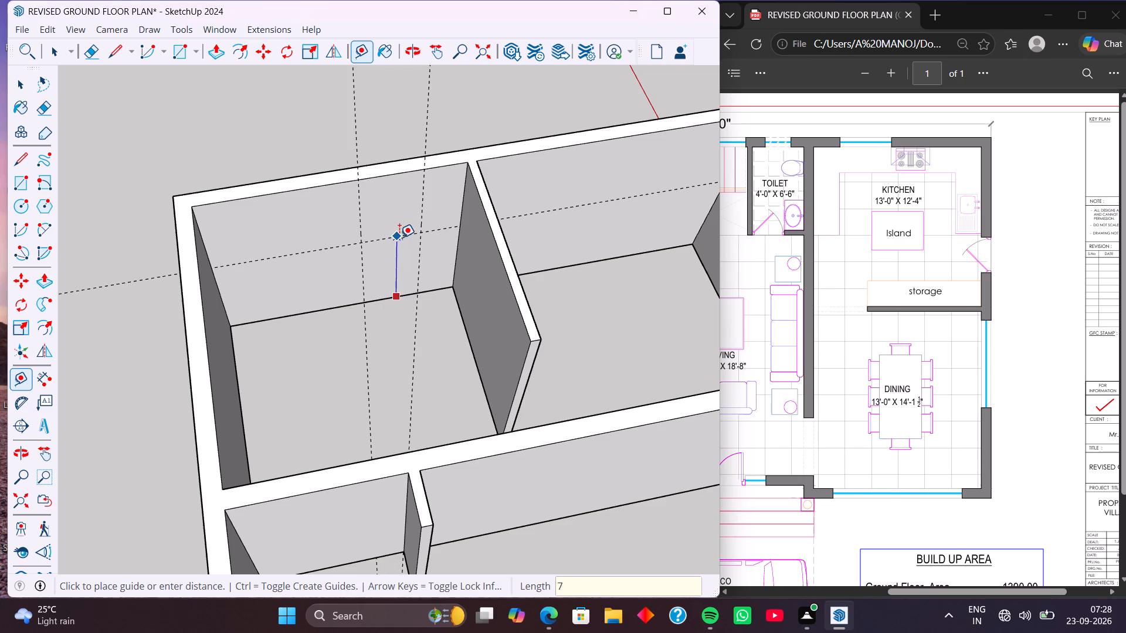
key(apostrophe)
key(Return)
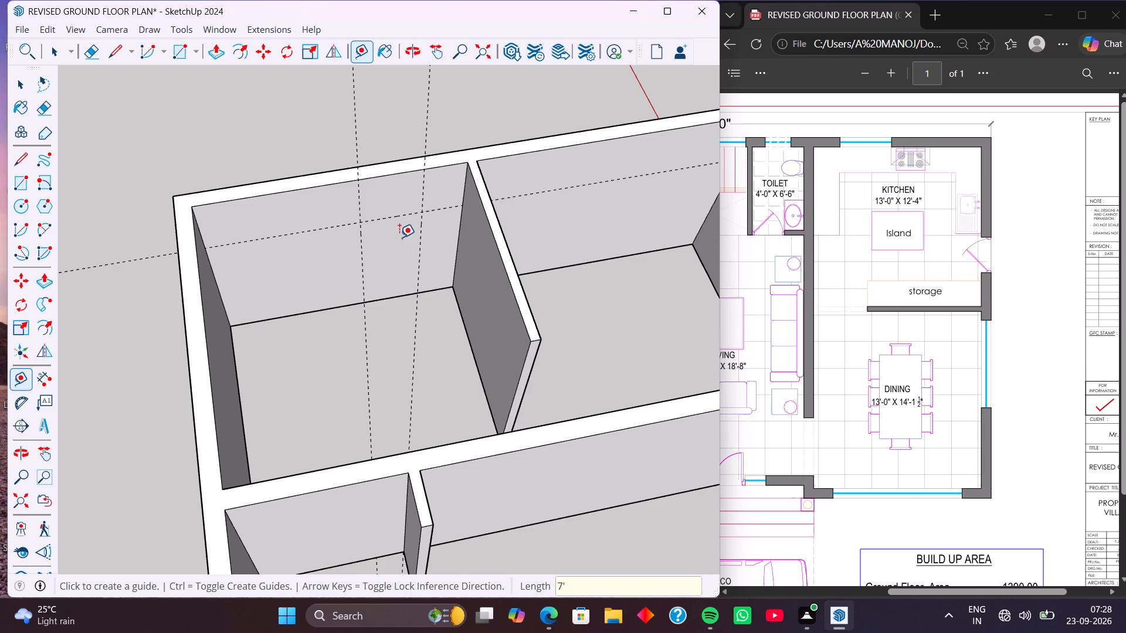
Draw a 3' by 7' door rectangle on the kitchen's outer wall between the guides, down to the floor edge.
middle_drag(420, 259, 391, 203)
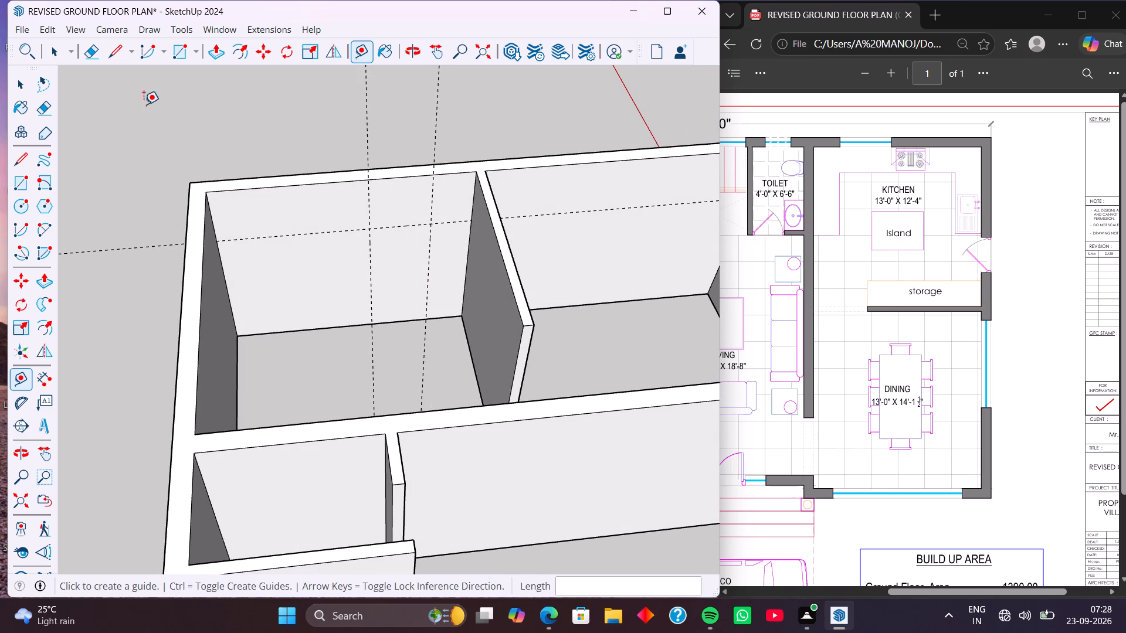
click(181, 51)
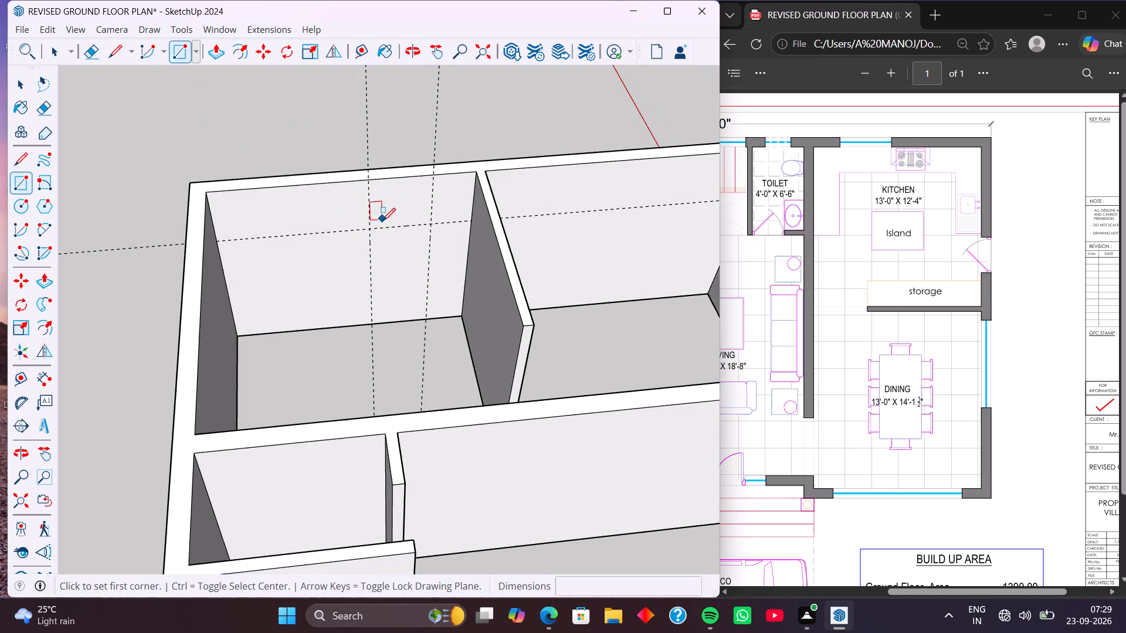
click(369, 230)
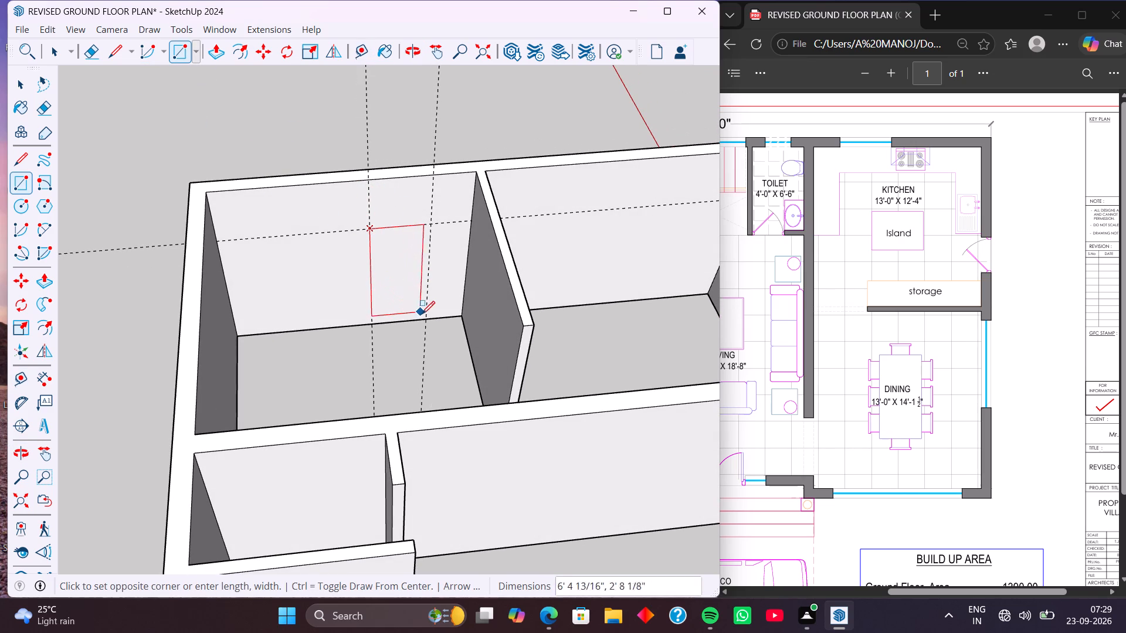
click(425, 321)
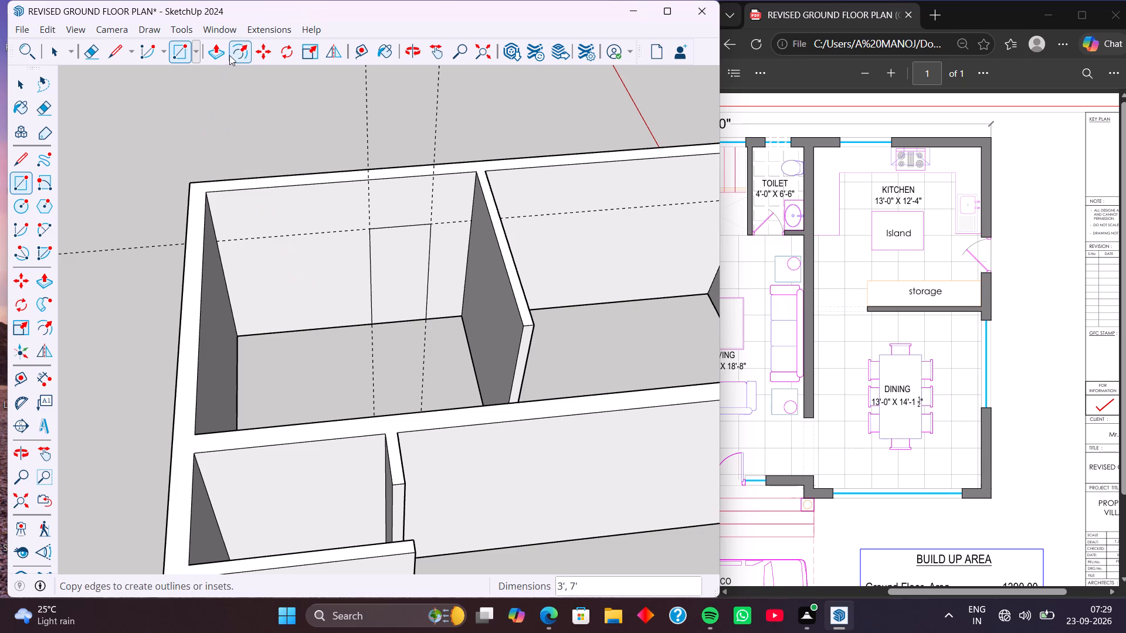
Push the door rectangle 9" through the outer wall to cut the kitchen door opening.
click(216, 52)
click(406, 305)
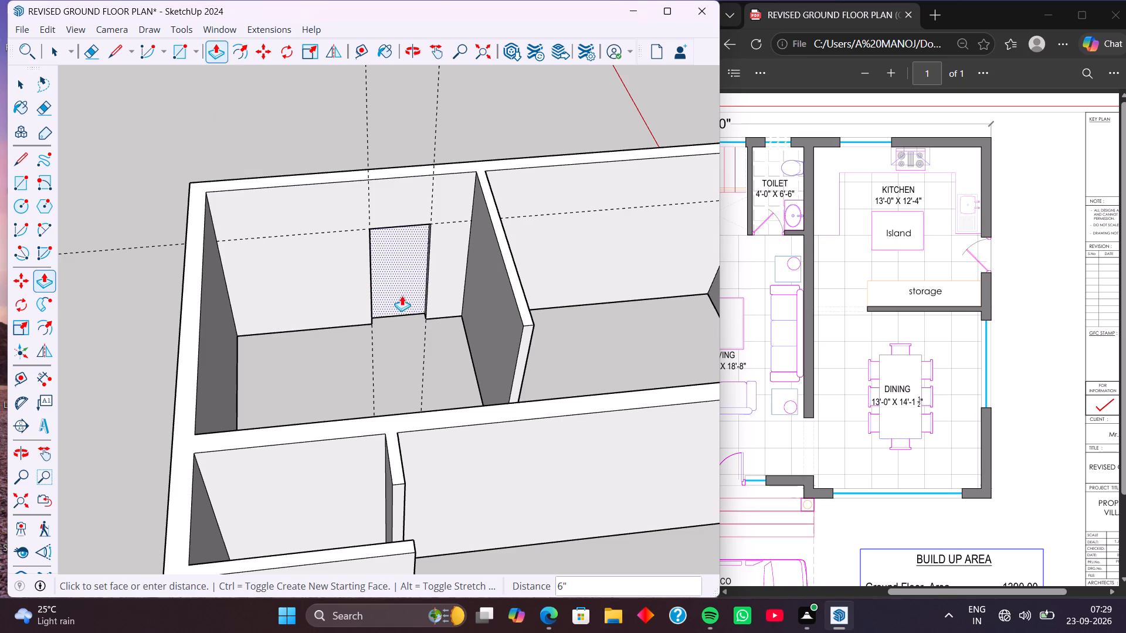
click(388, 259)
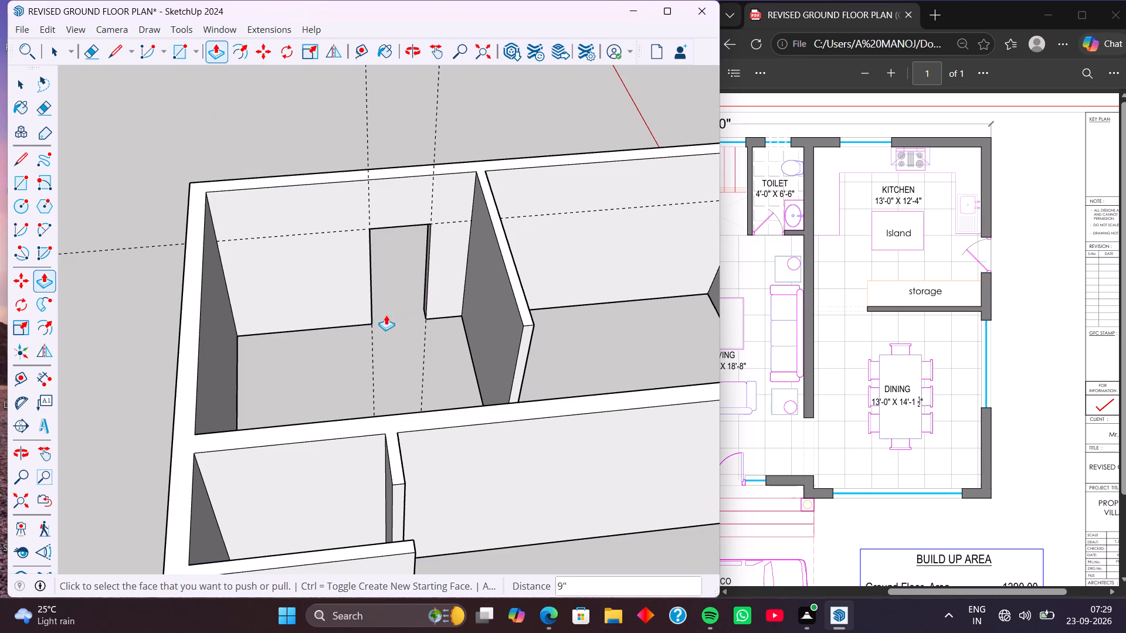
Delete all guides from the model.
click(49, 27)
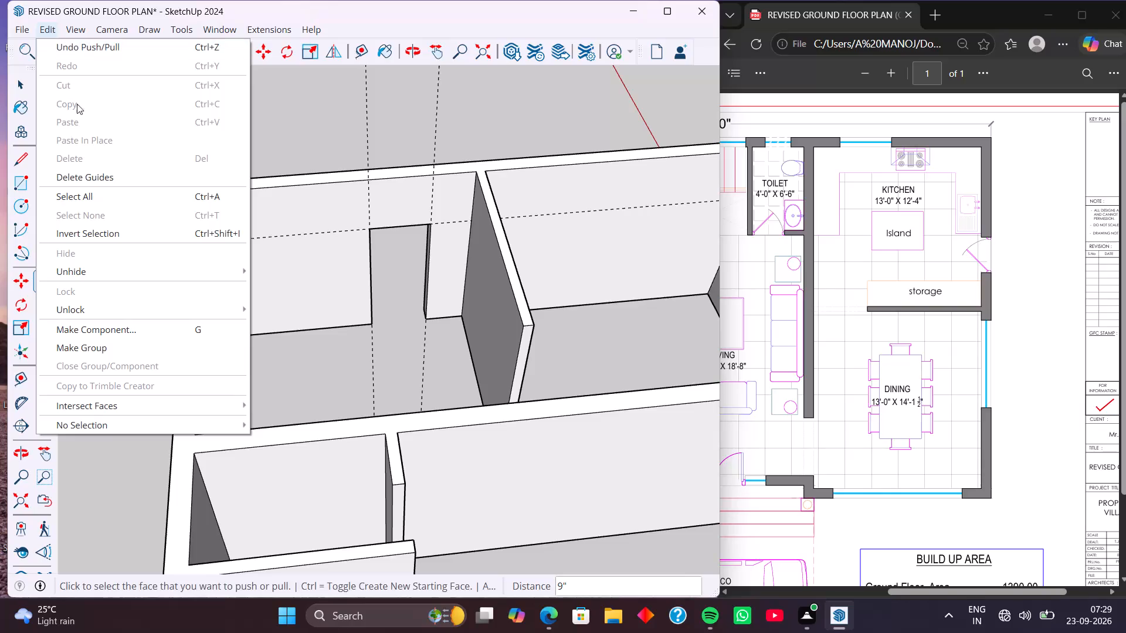
click(91, 173)
Review the whole wall model from several sides, down to the front walls.
scroll(361, 286, down, 6)
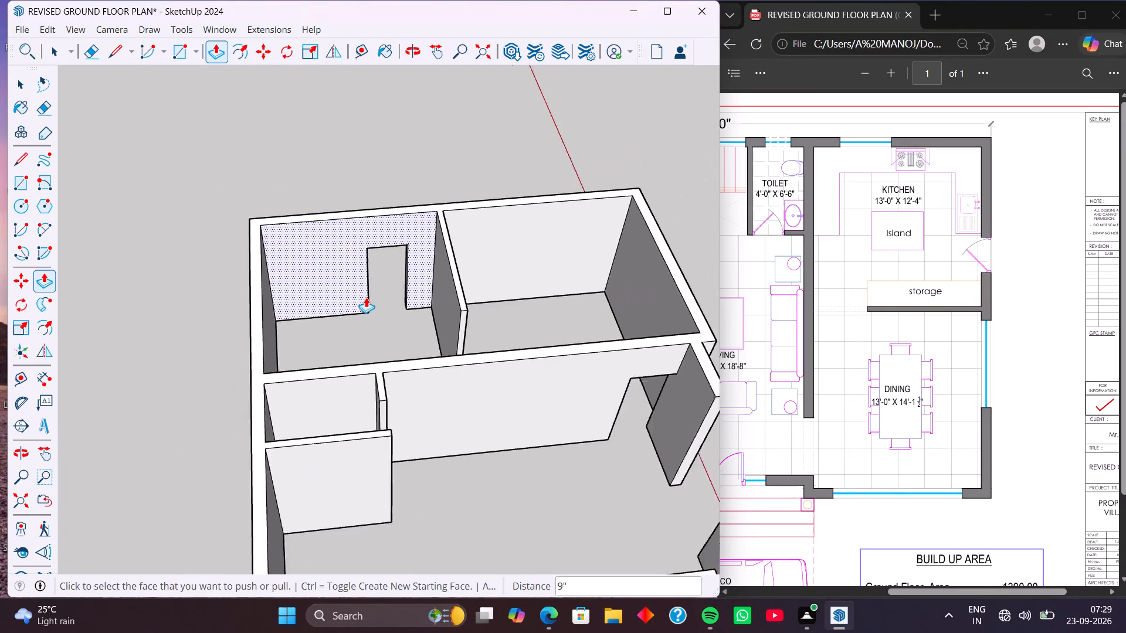
scroll(366, 297, down, 6)
middle_drag(446, 342, 301, 366)
middle_drag(483, 389, 320, 411)
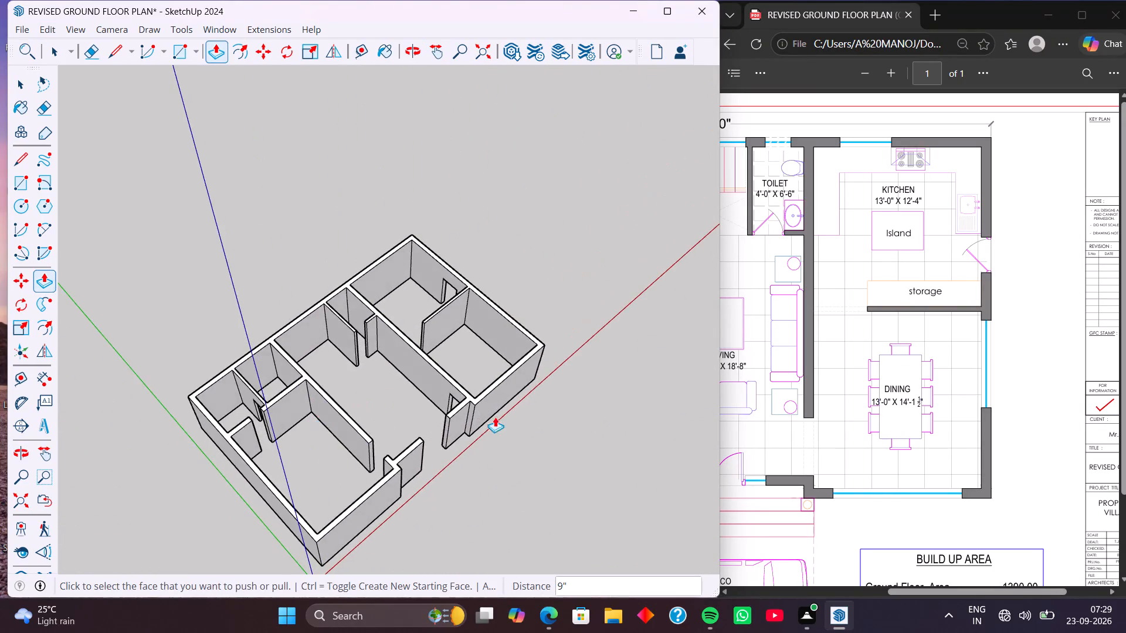
middle_drag(496, 417, 397, 403)
scroll(391, 396, down, 3)
middle_drag(419, 407, 393, 426)
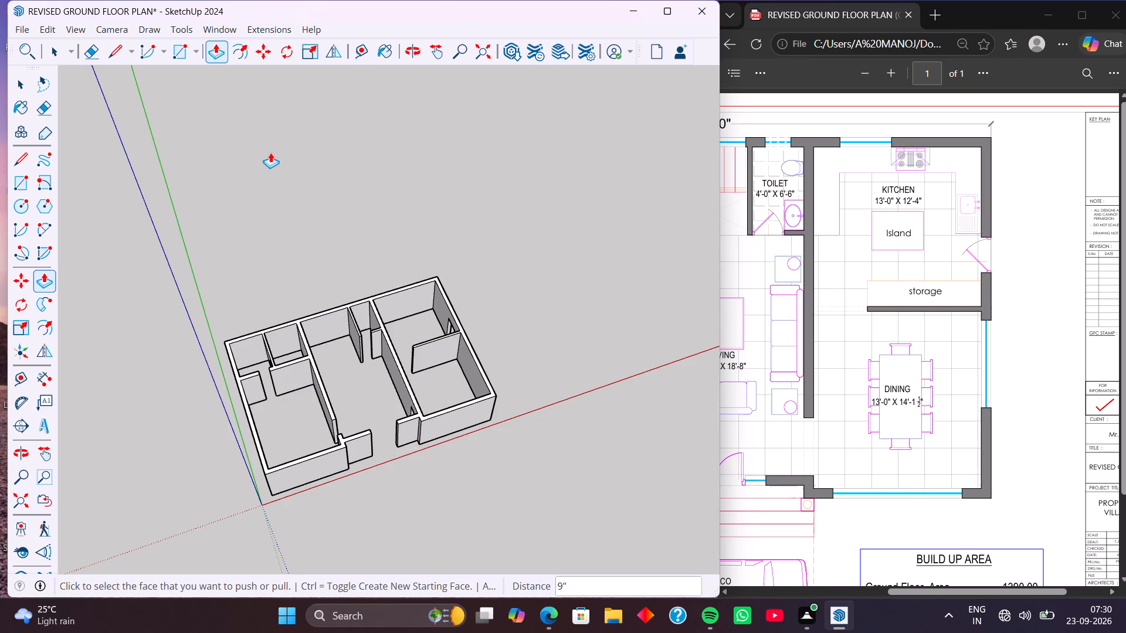
middle_drag(413, 401, 345, 294)
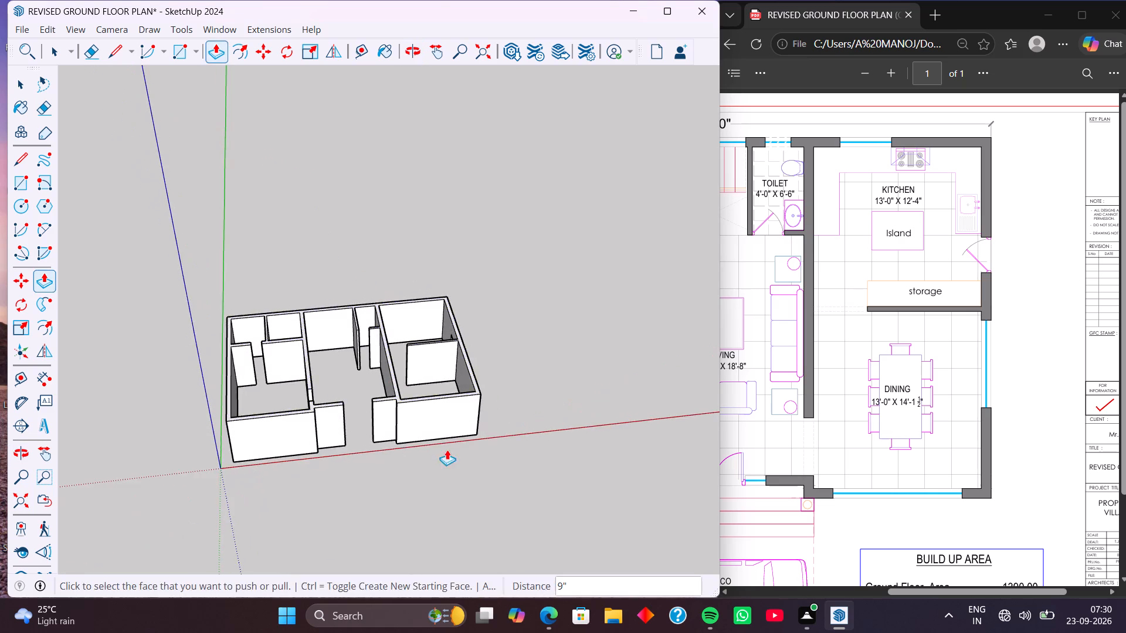
middle_drag(447, 450, 342, 423)
middle_drag(351, 379, 475, 360)
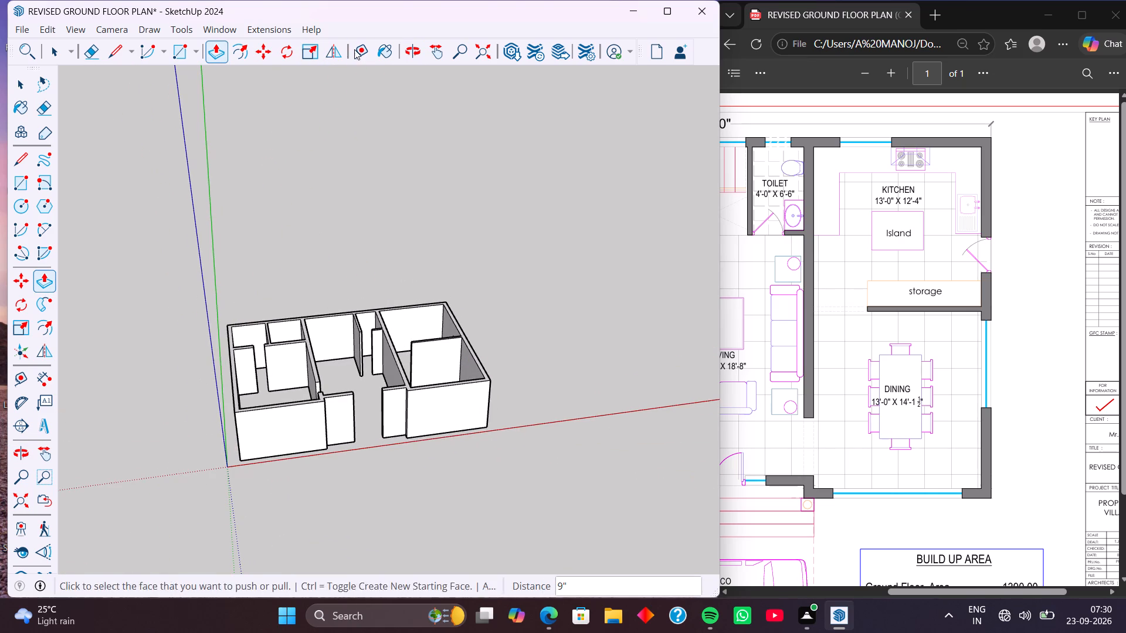
Place vertical guides on the dining room's front wall face, 2' in from each of its side edges.
click(361, 49)
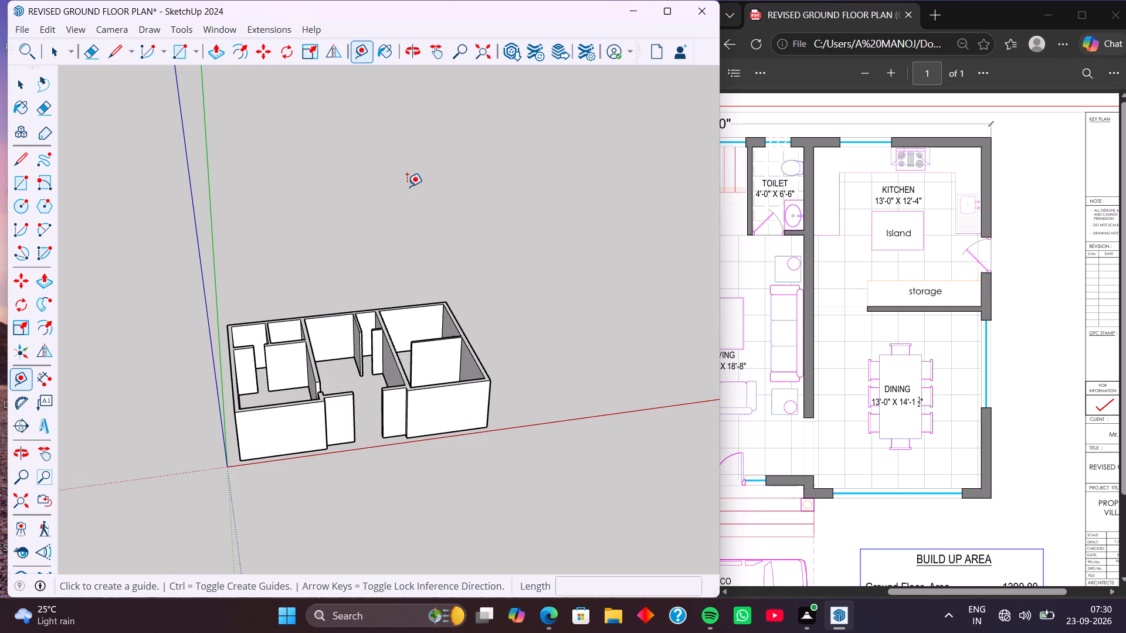
middle_drag(453, 277, 391, 200)
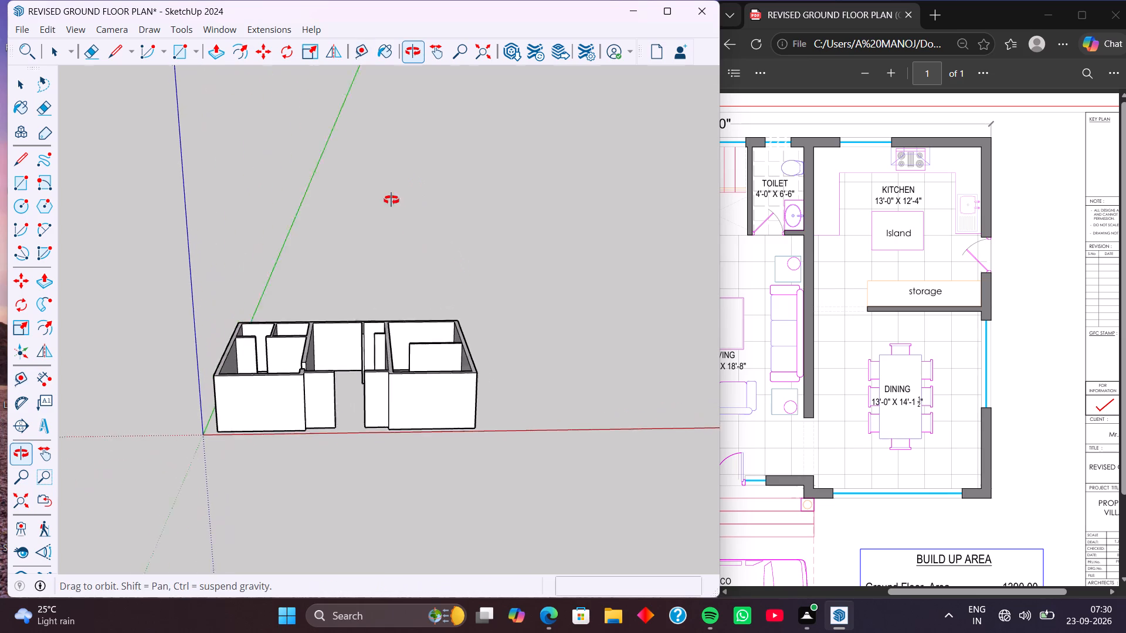
middle_drag(391, 200, 390, 197)
scroll(423, 315, up, 8)
shift+middle_drag(436, 336, 419, 254)
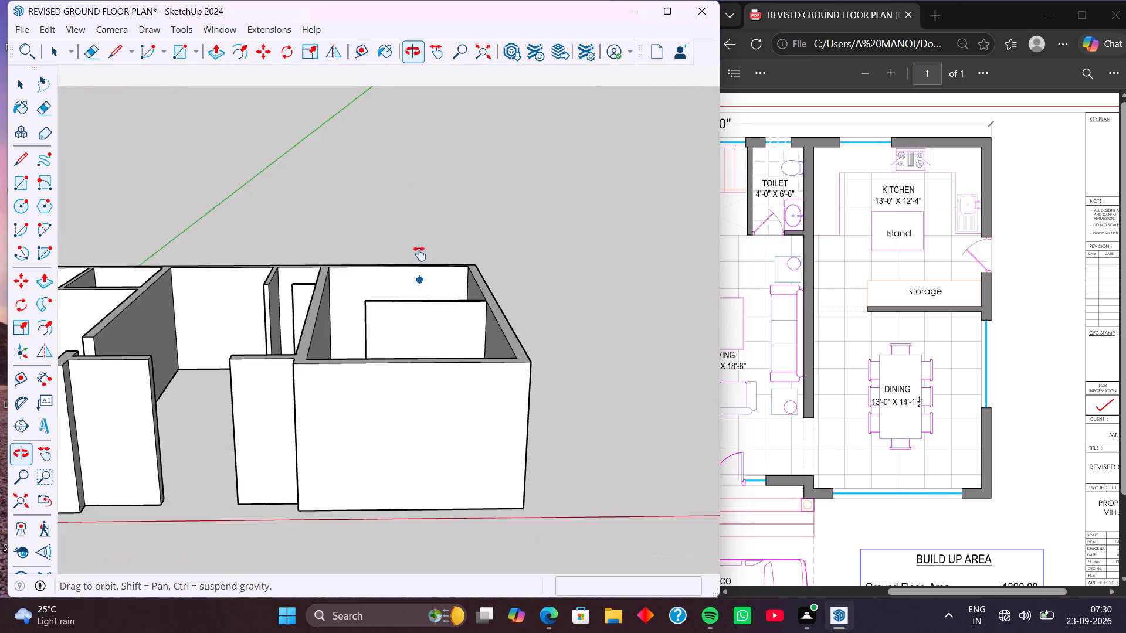
shift+middle_drag(419, 254, 420, 176)
middle_drag(450, 285, 451, 298)
scroll(510, 301, up, 3)
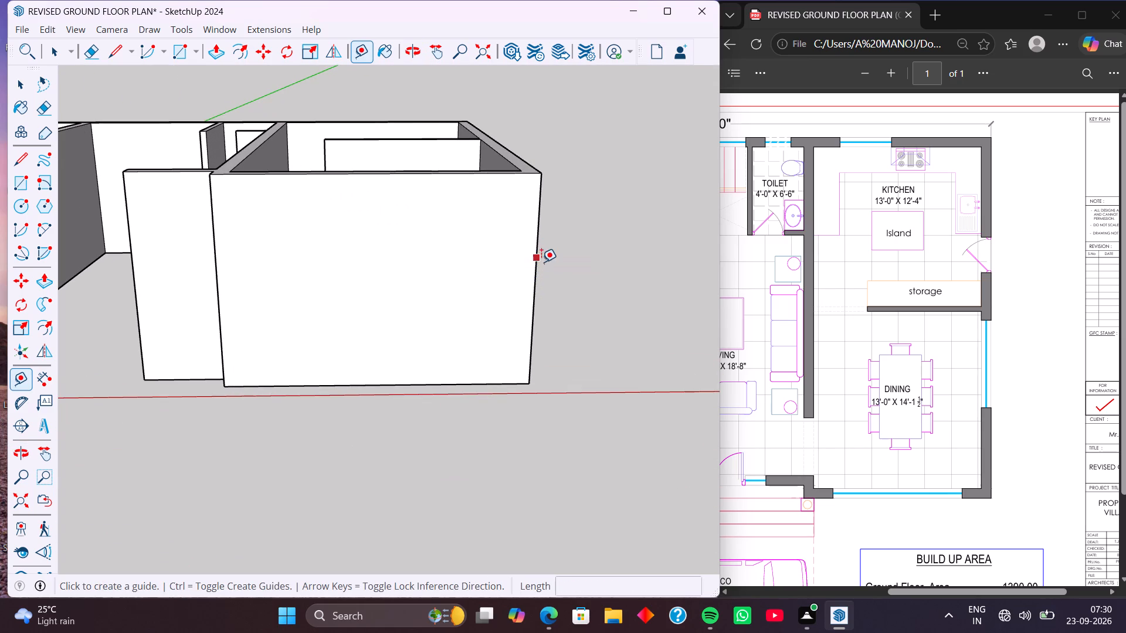
click(536, 247)
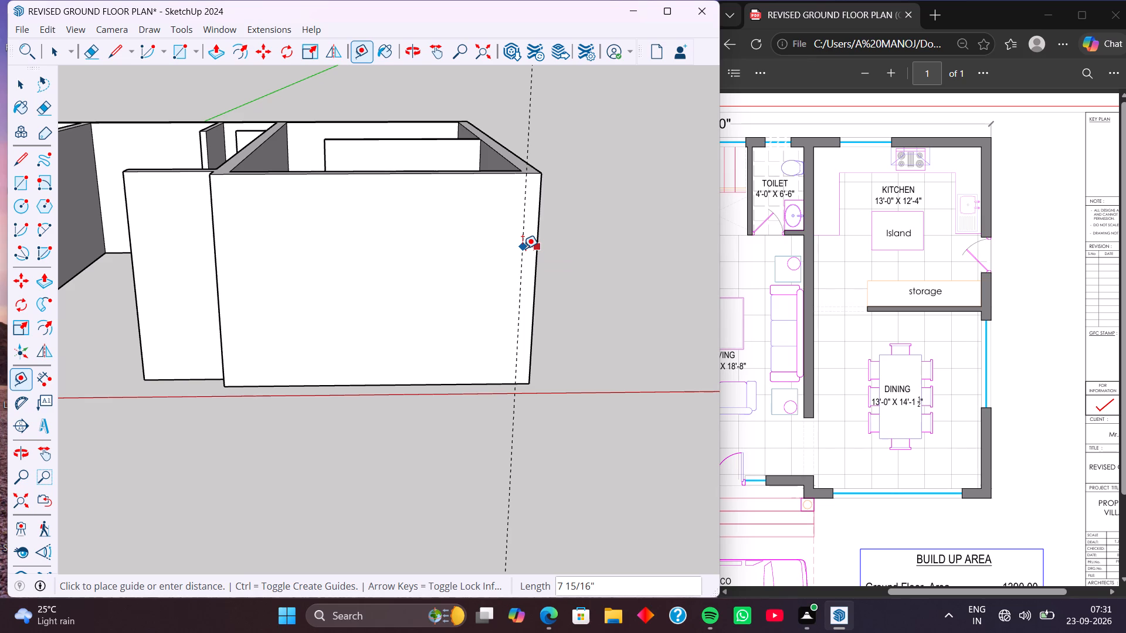
text(2')
key(Return)
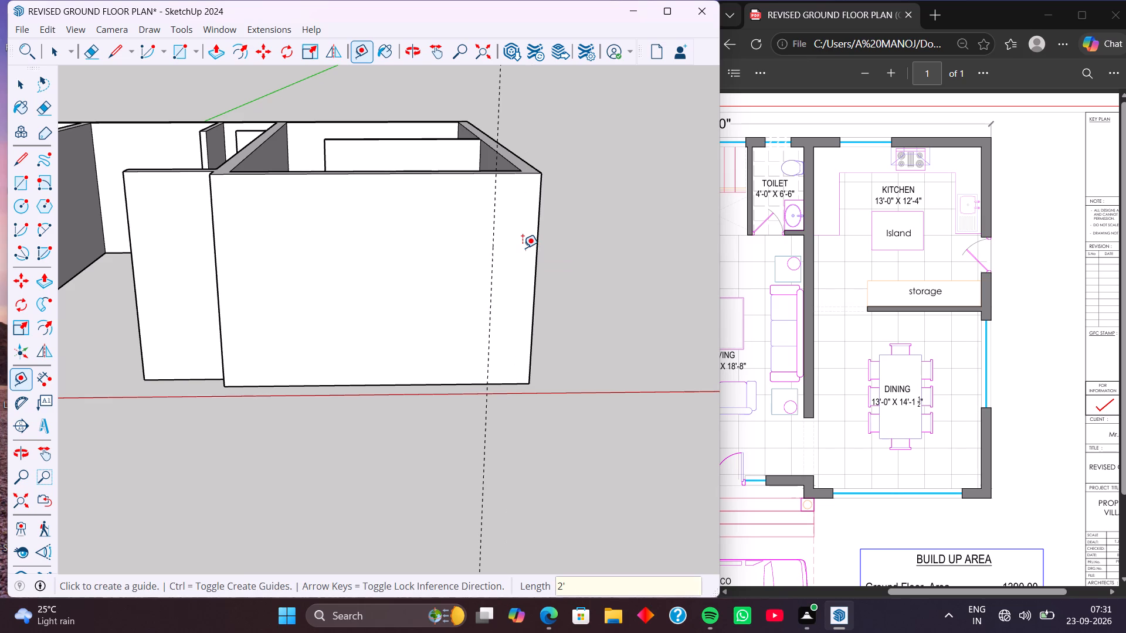
click(216, 241)
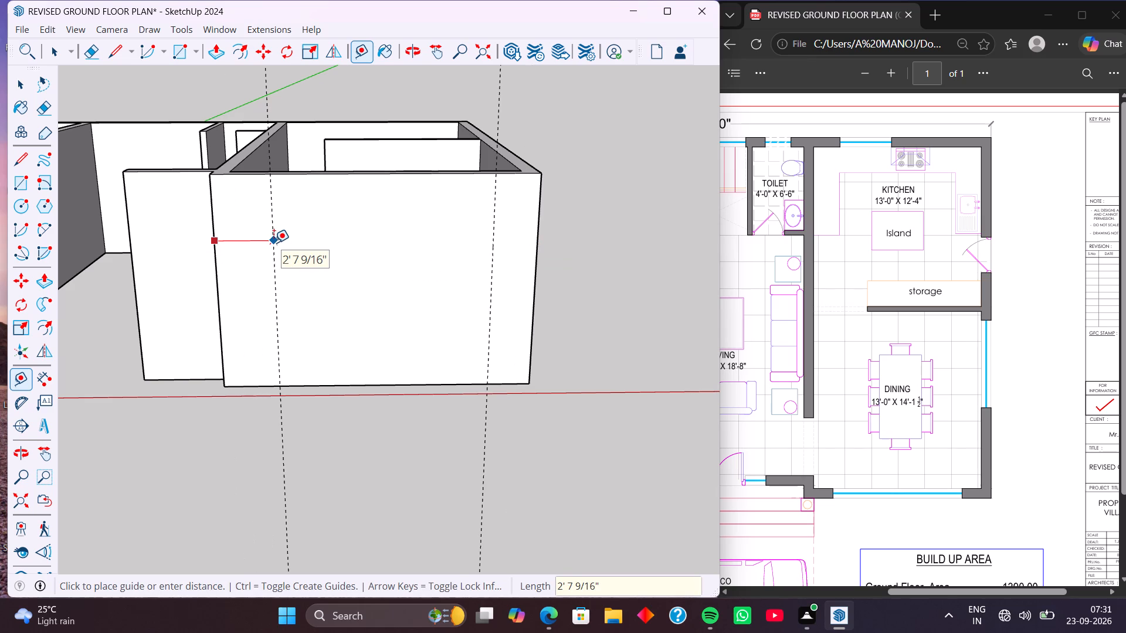
key(2)
key(apostrophe)
key(Return)
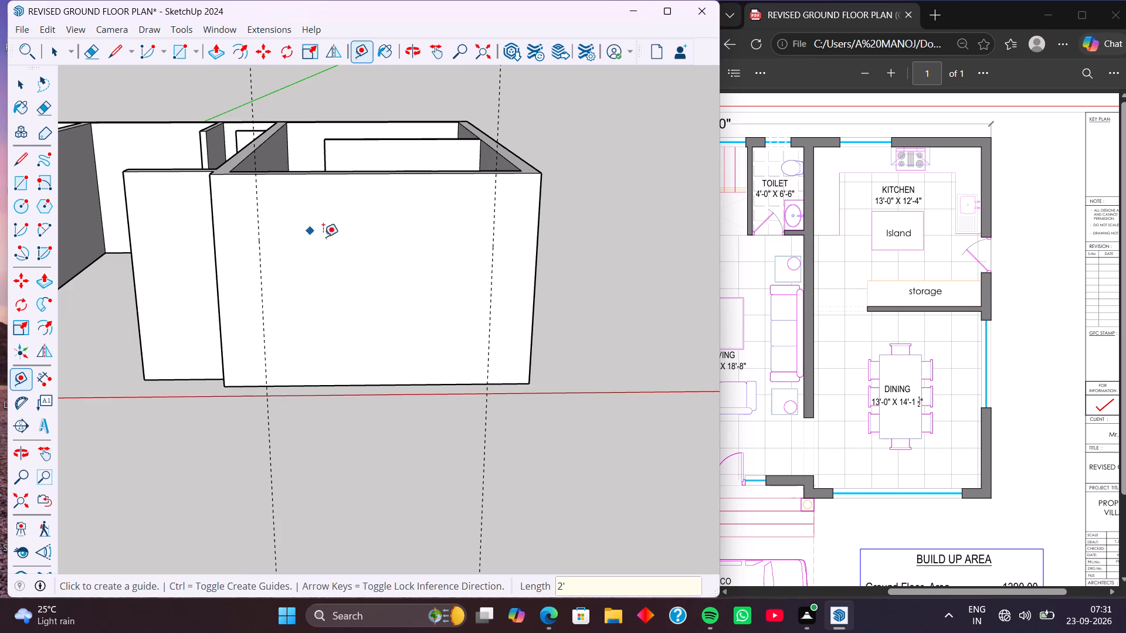
Place a horizontal guide 3' above the bottom edge of the dining room's front wall.
click(398, 383)
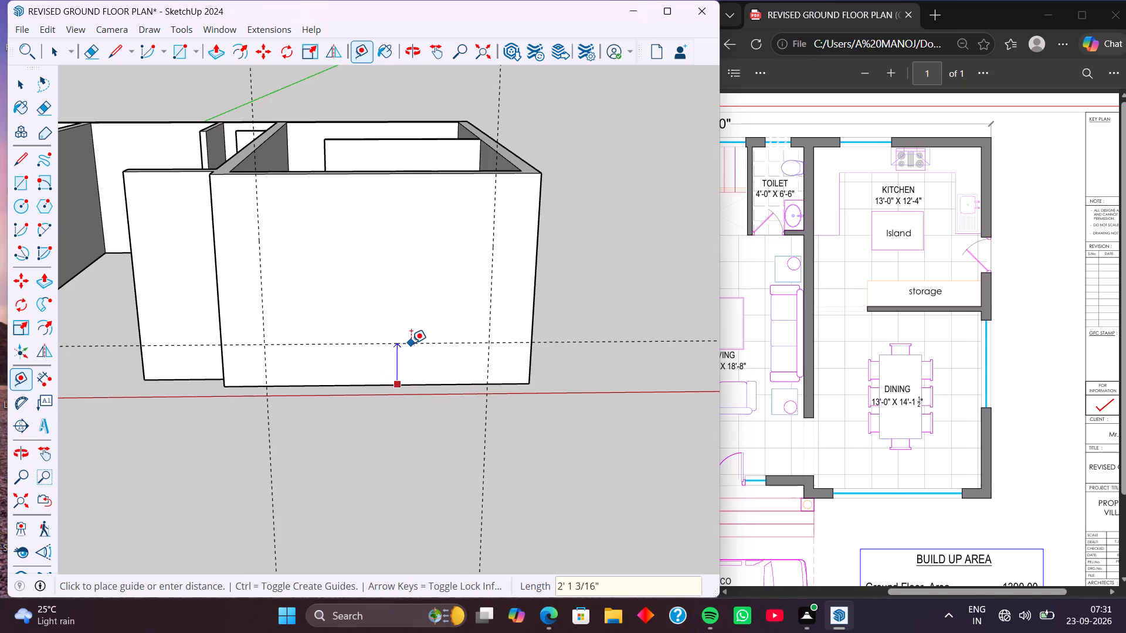
key(3)
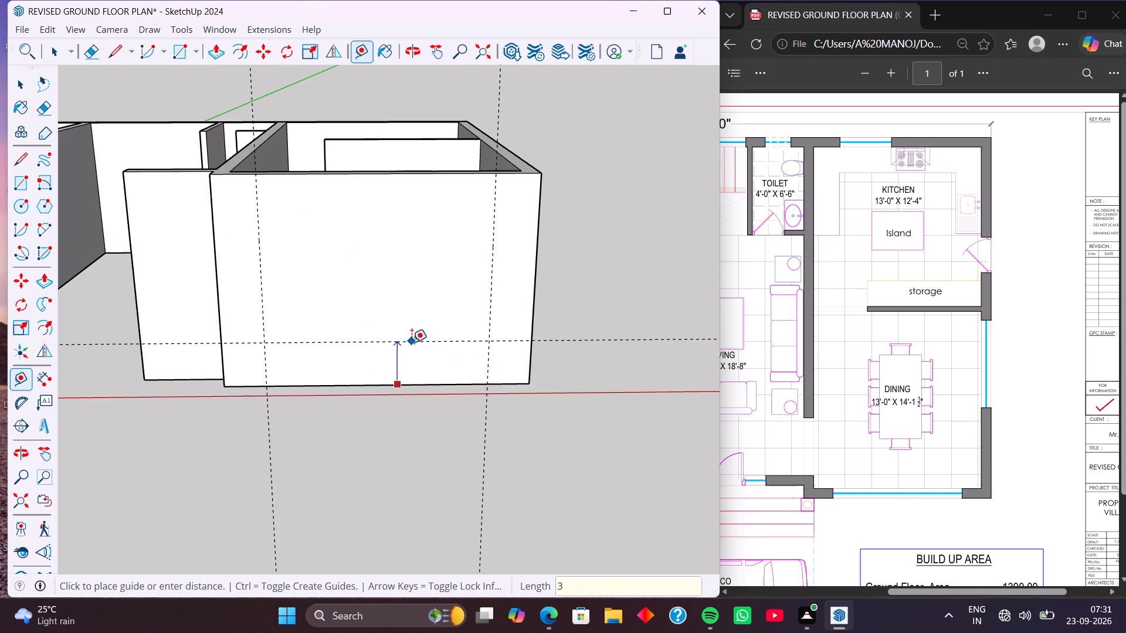
key(apostrophe)
key(Return)
click(416, 320)
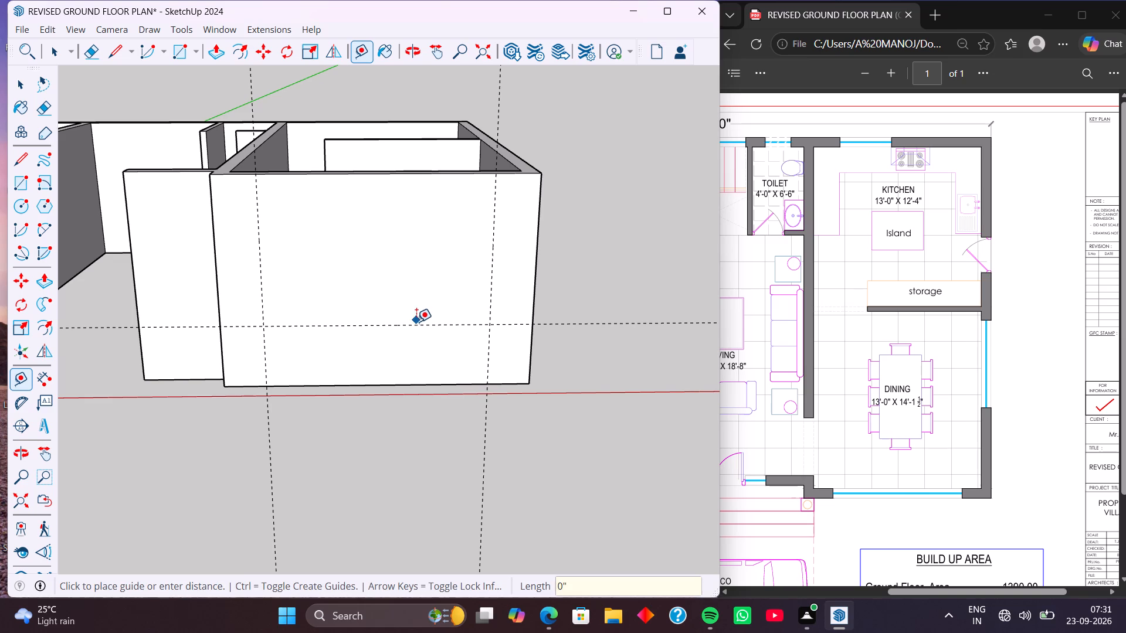
key(space)
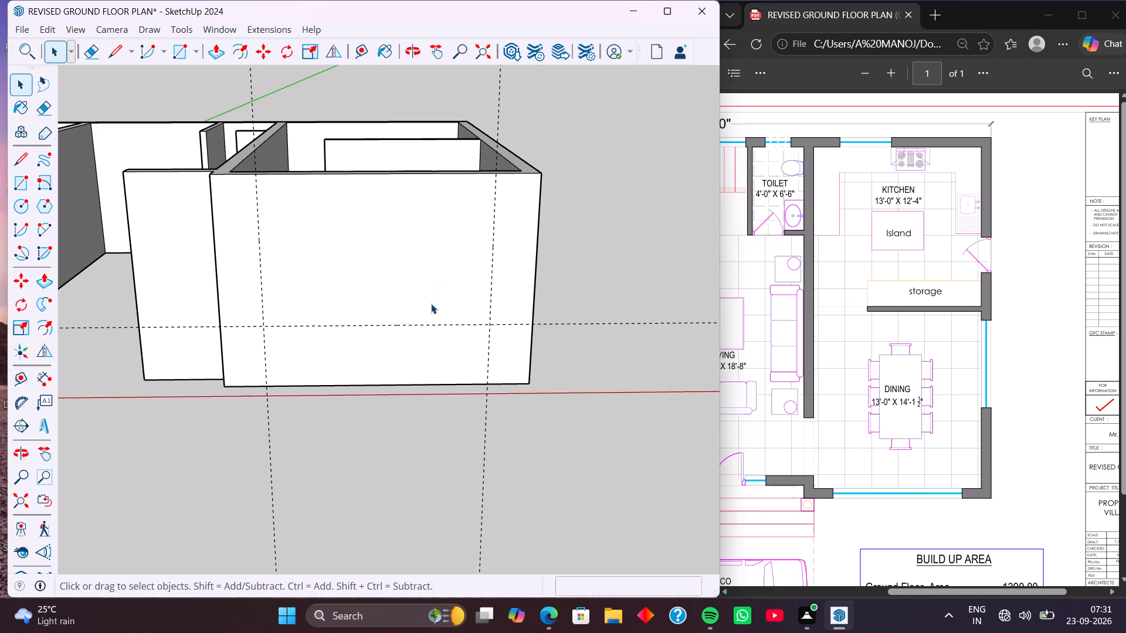
Place a second horizontal guide on the dining room's front wall, 4' above the lower horizontal guide.
key(t)
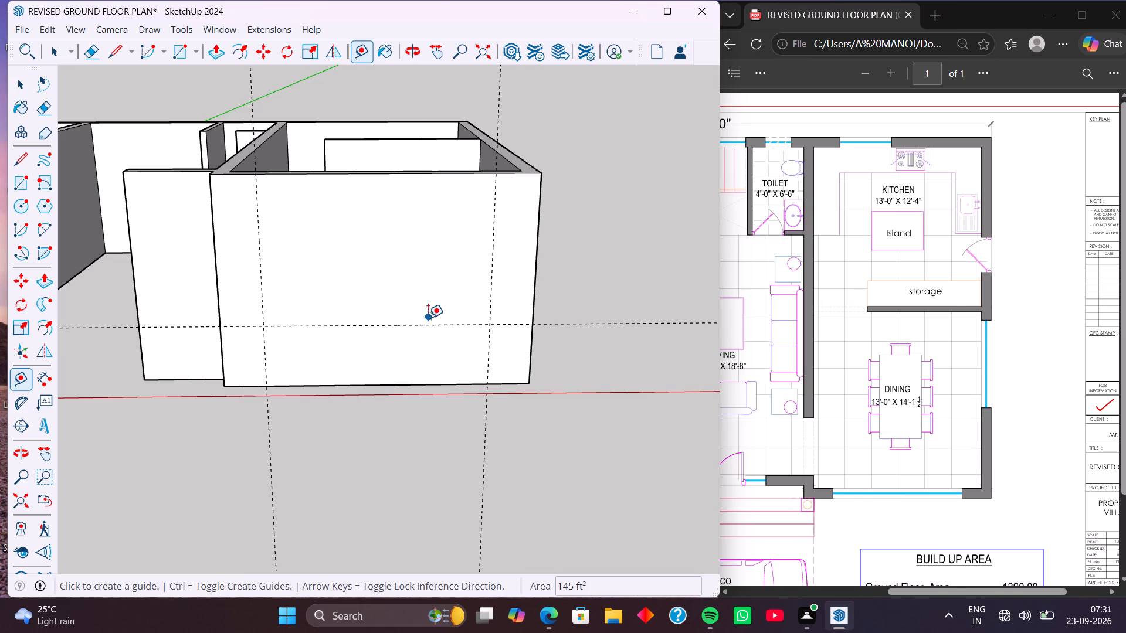
click(429, 323)
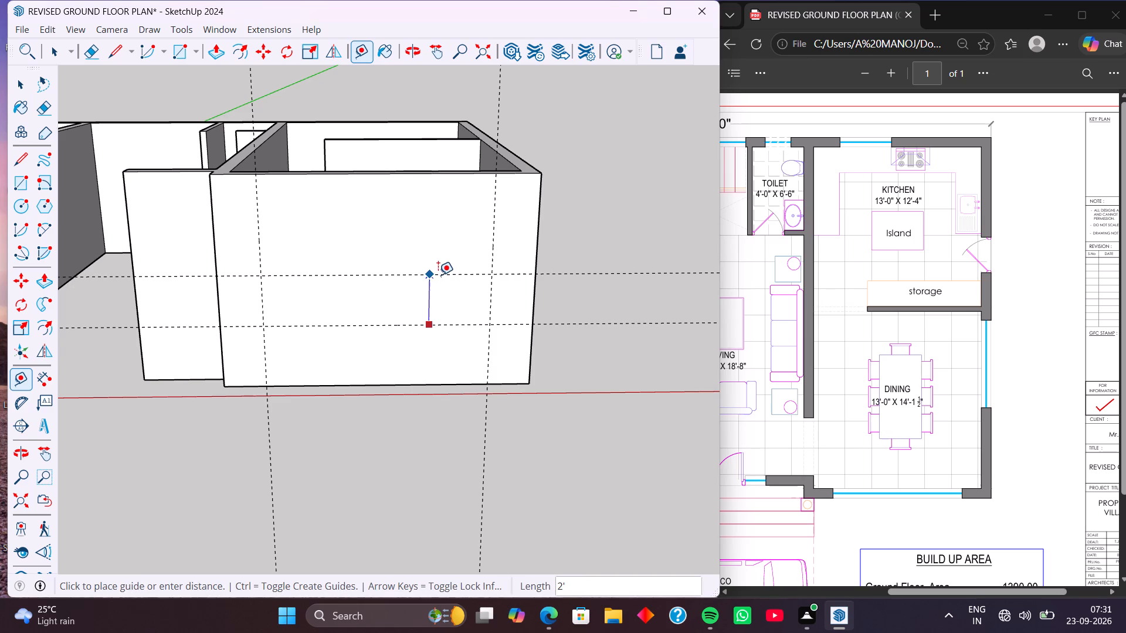
text(4')
key(Return)
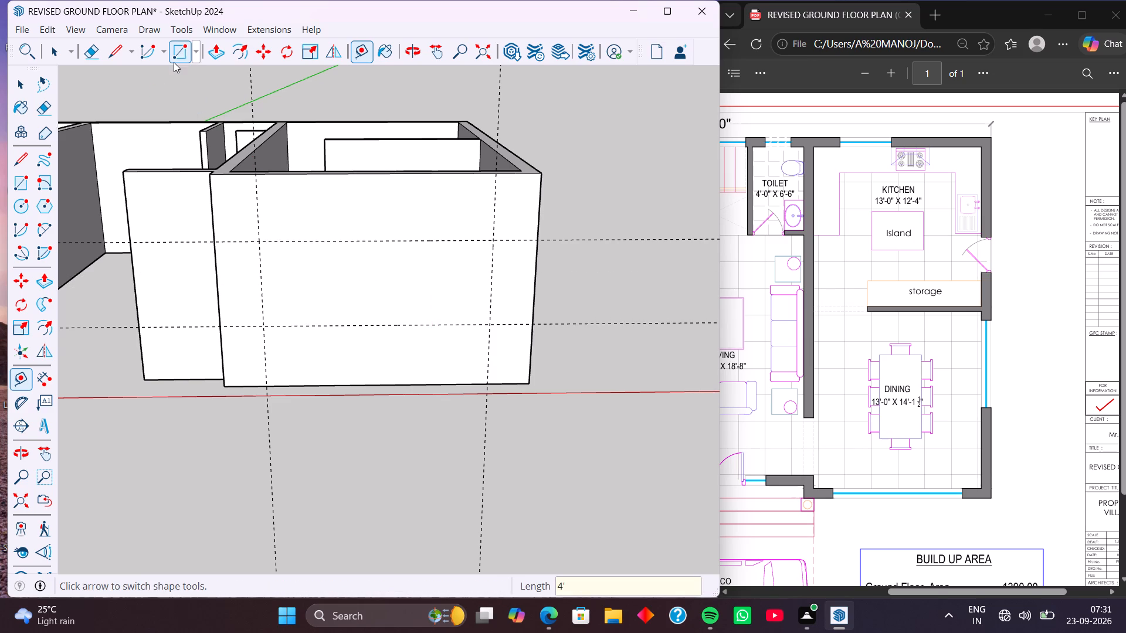
Draw a 10' 6" by 4' rectangle between the guides on the dining front wall and push it 9" through as a window opening.
click(179, 46)
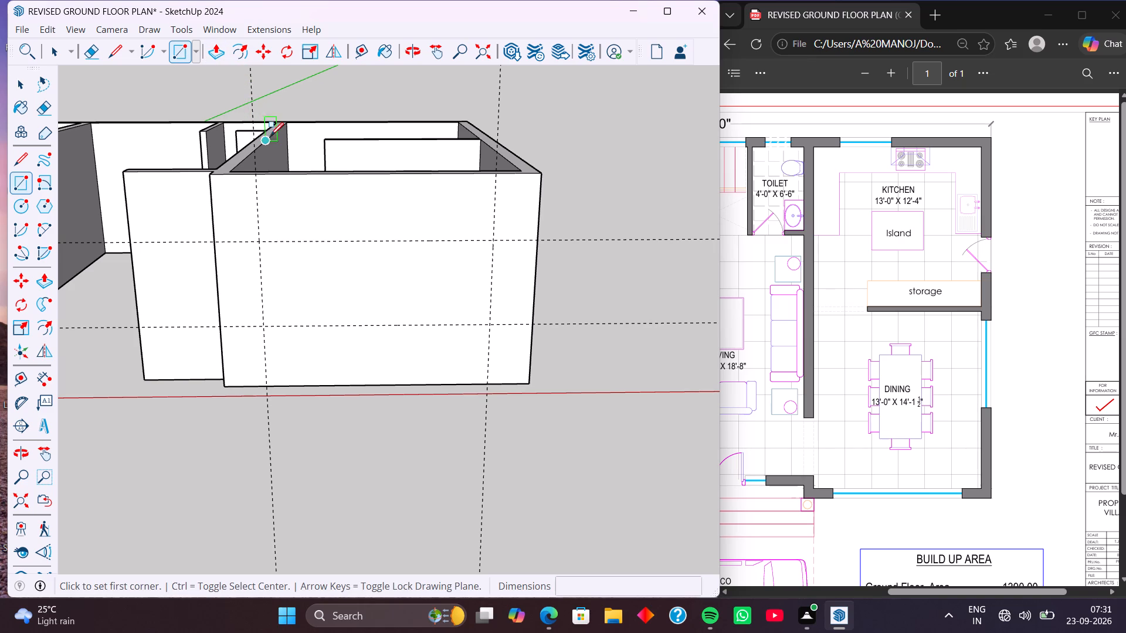
click(261, 242)
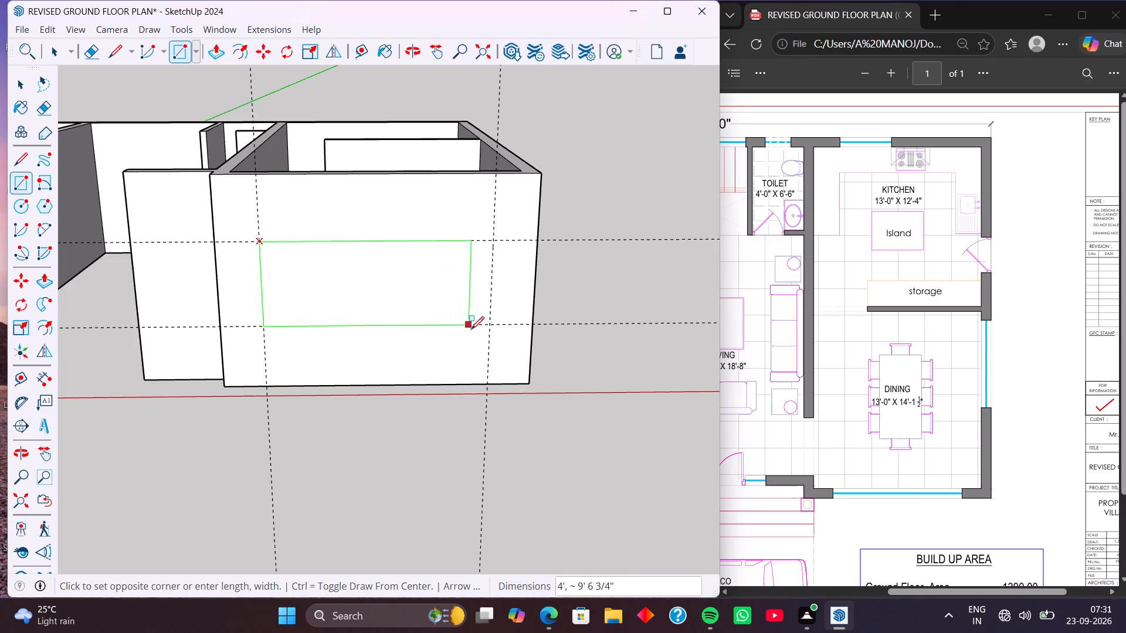
click(493, 324)
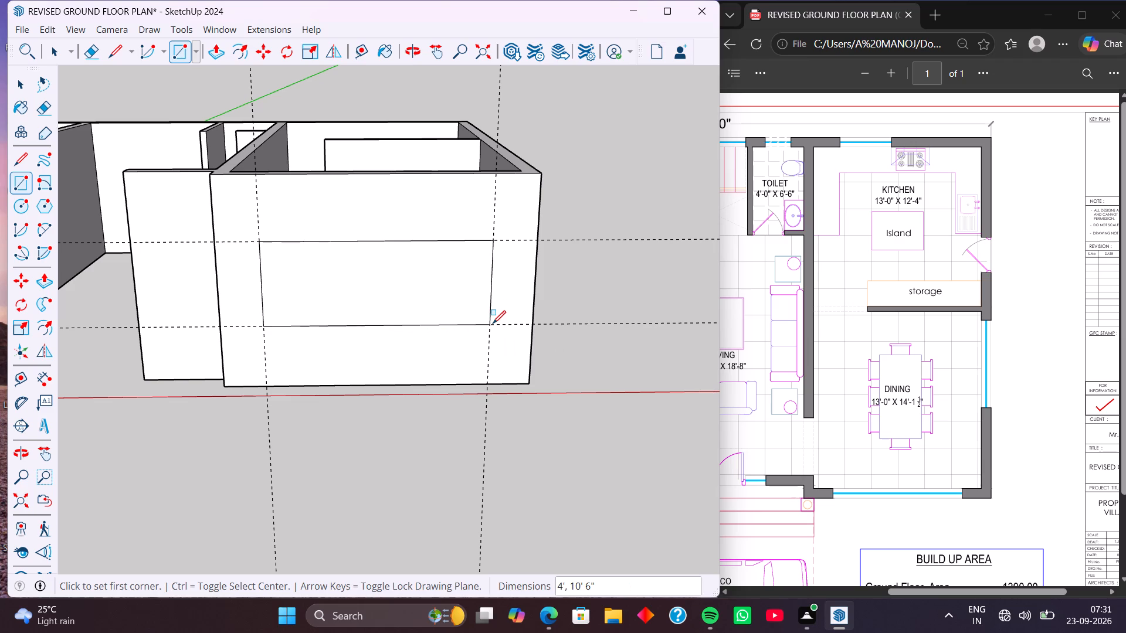
click(216, 47)
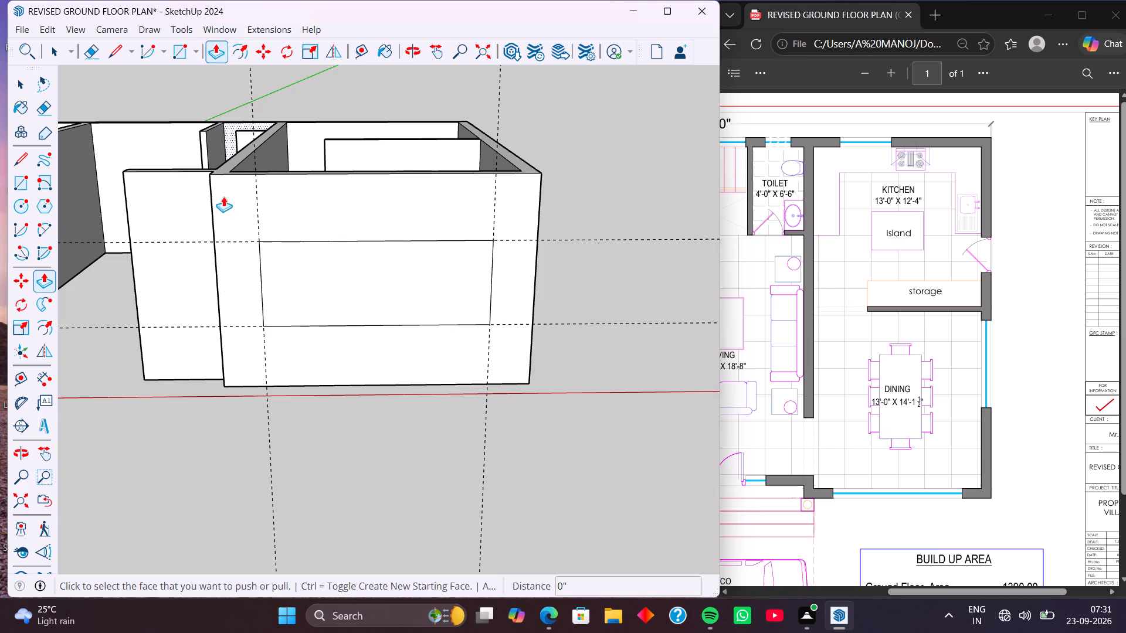
click(466, 302)
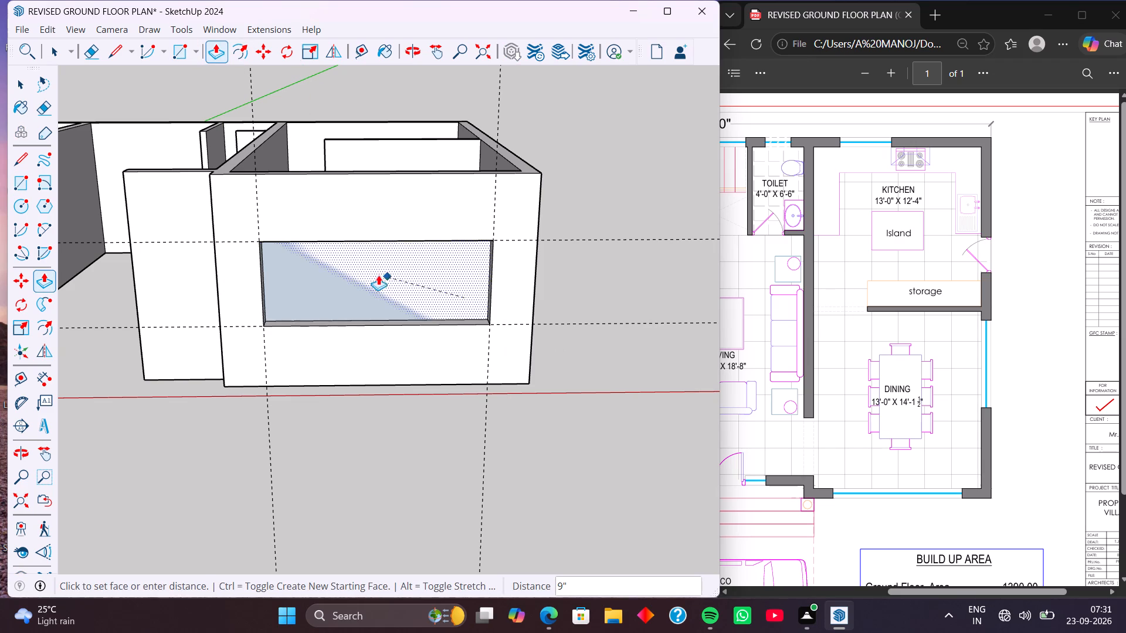
click(361, 270)
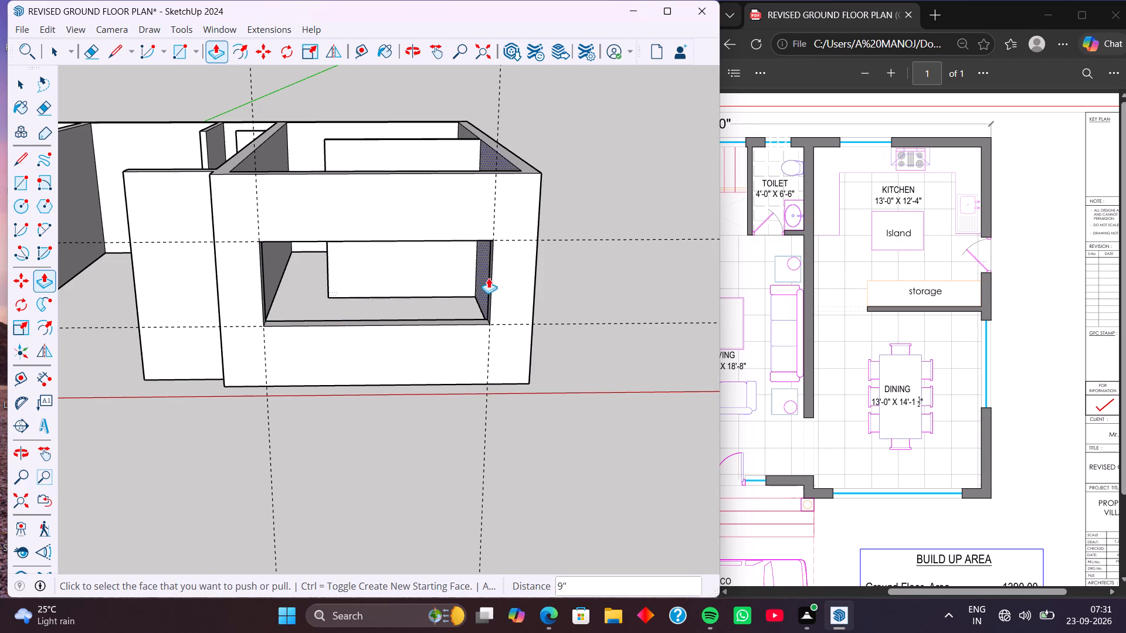
Delete all guides used for the dining front window.
click(46, 28)
click(115, 175)
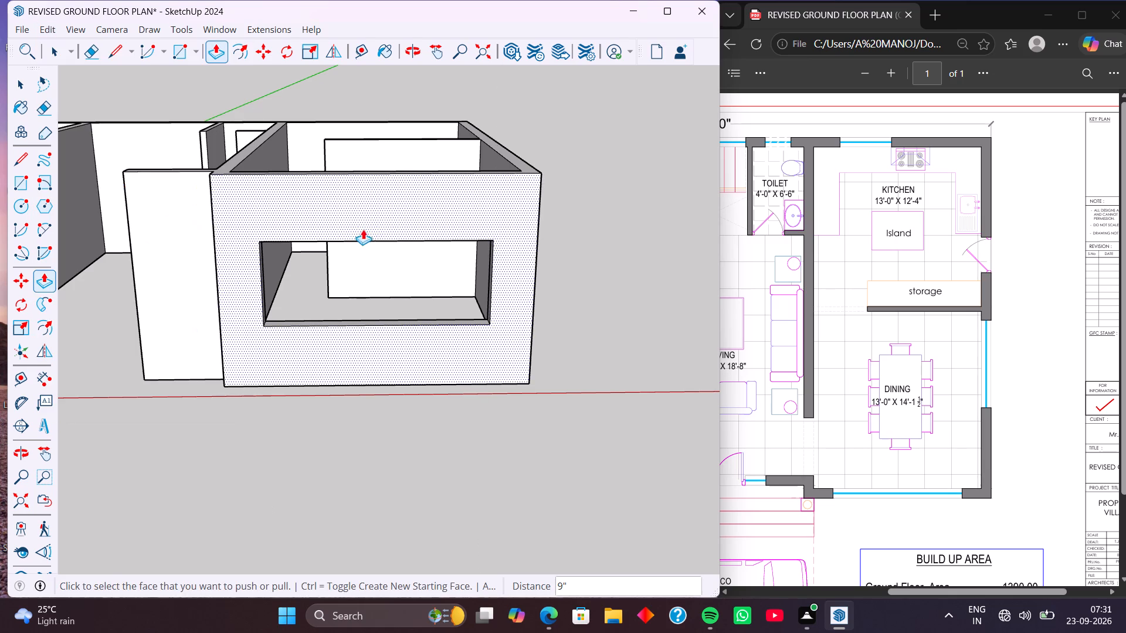
Draw reference lines from the kitchen–dining partition's dining-side corner, 9" across the outer side wall's top and 10' down its outer face.
scroll(377, 233, down, 2)
middle_drag(428, 263, 342, 268)
middle_drag(464, 267, 290, 288)
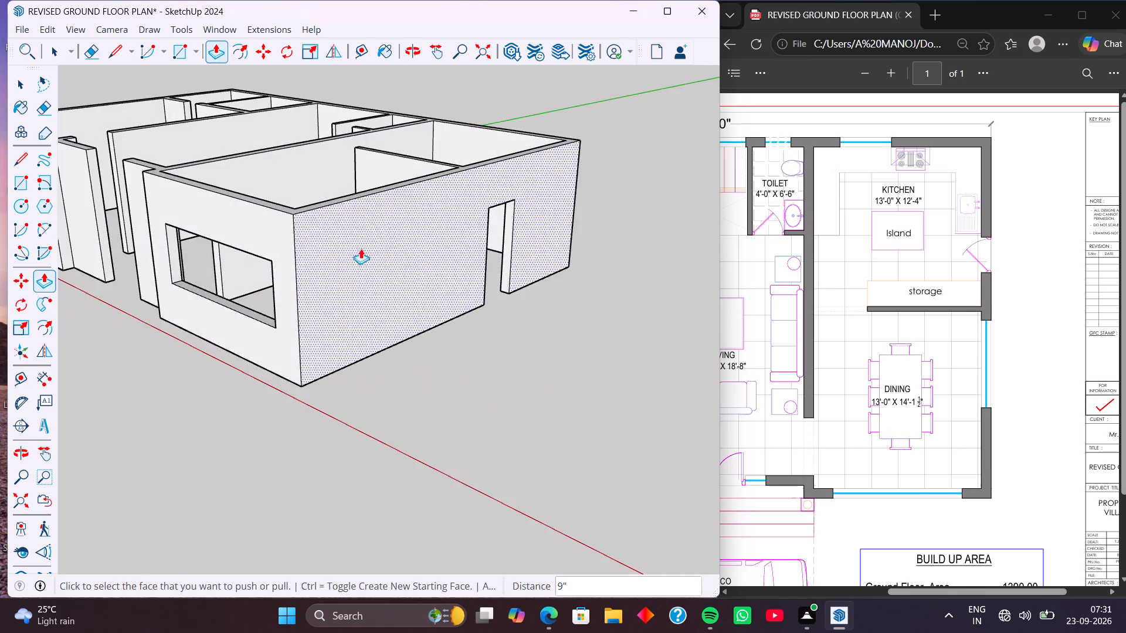
middle_drag(362, 248, 256, 305)
middle_drag(355, 248, 285, 264)
scroll(379, 278, up, 2)
middle_drag(379, 278, 379, 281)
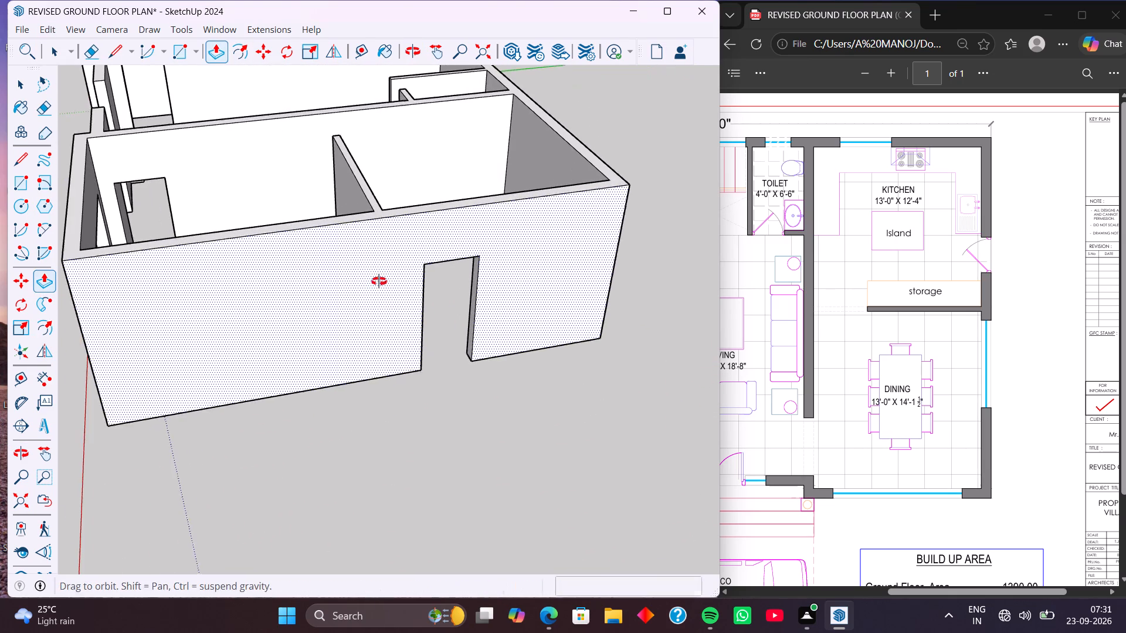
middle_drag(379, 281, 372, 316)
middle_drag(372, 316, 352, 314)
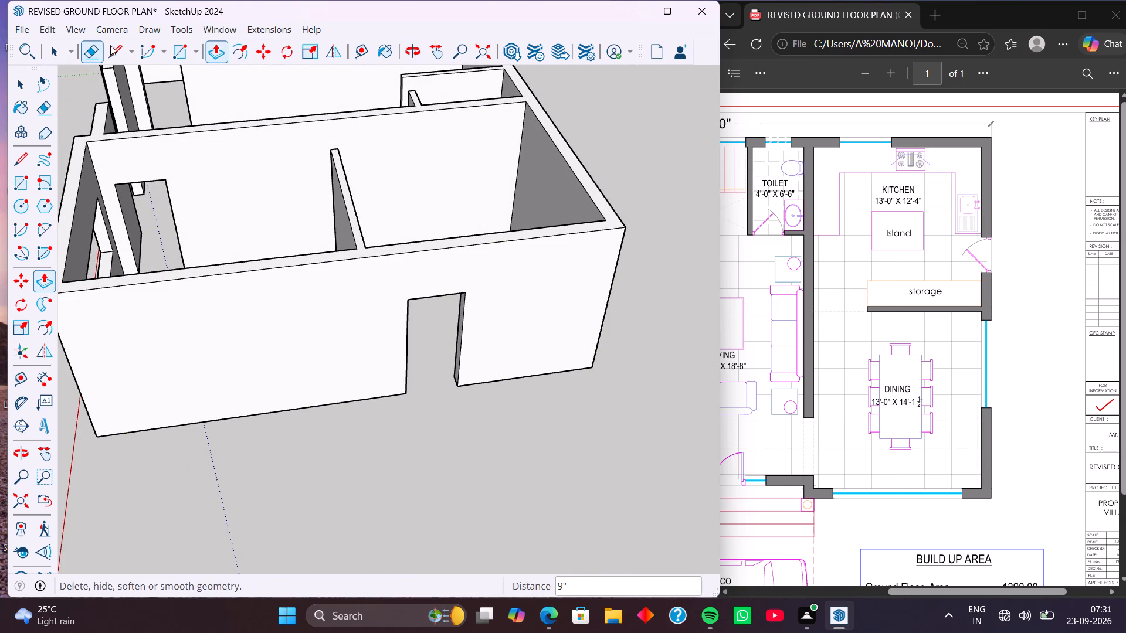
click(117, 47)
scroll(364, 241, up, 7)
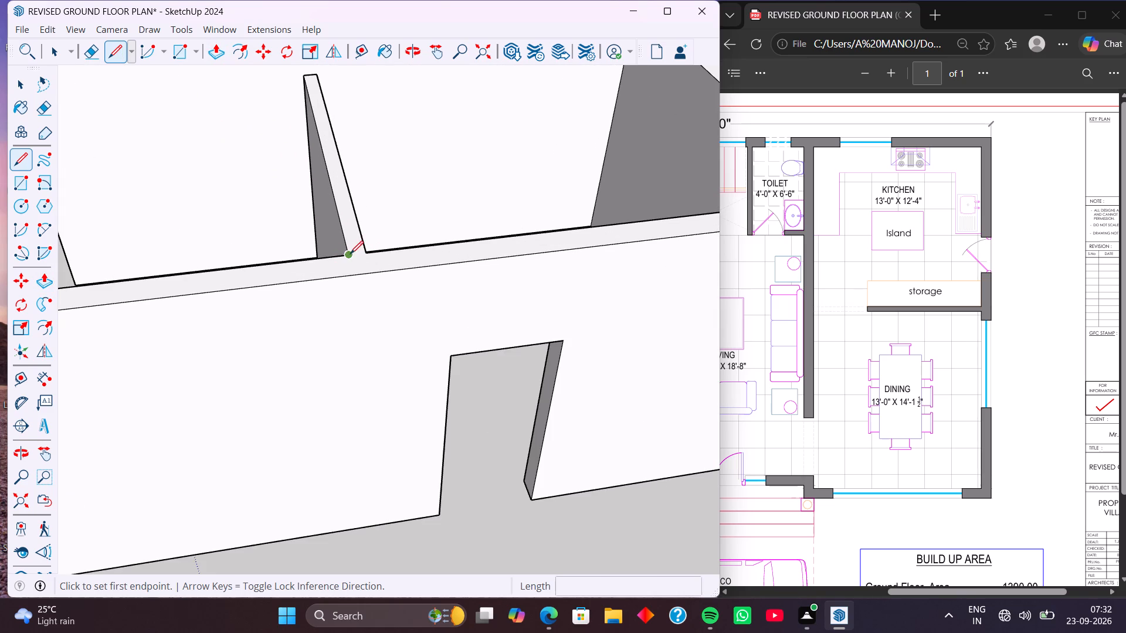
click(351, 254)
click(354, 274)
click(355, 277)
scroll(352, 343, down, 3)
middle_drag(353, 366, 337, 257)
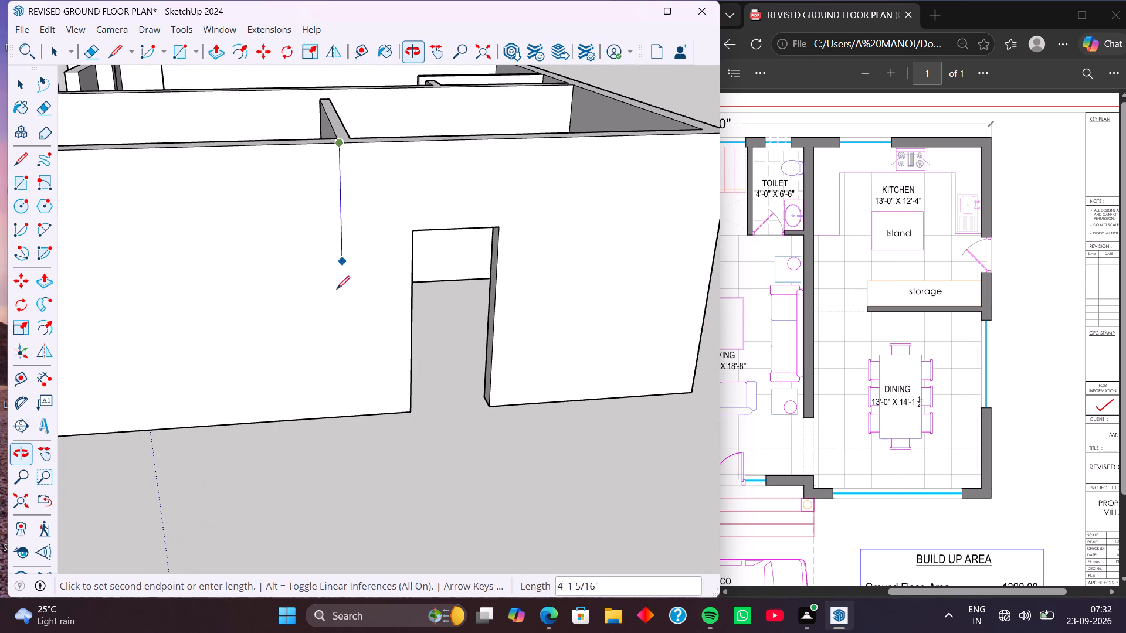
click(346, 416)
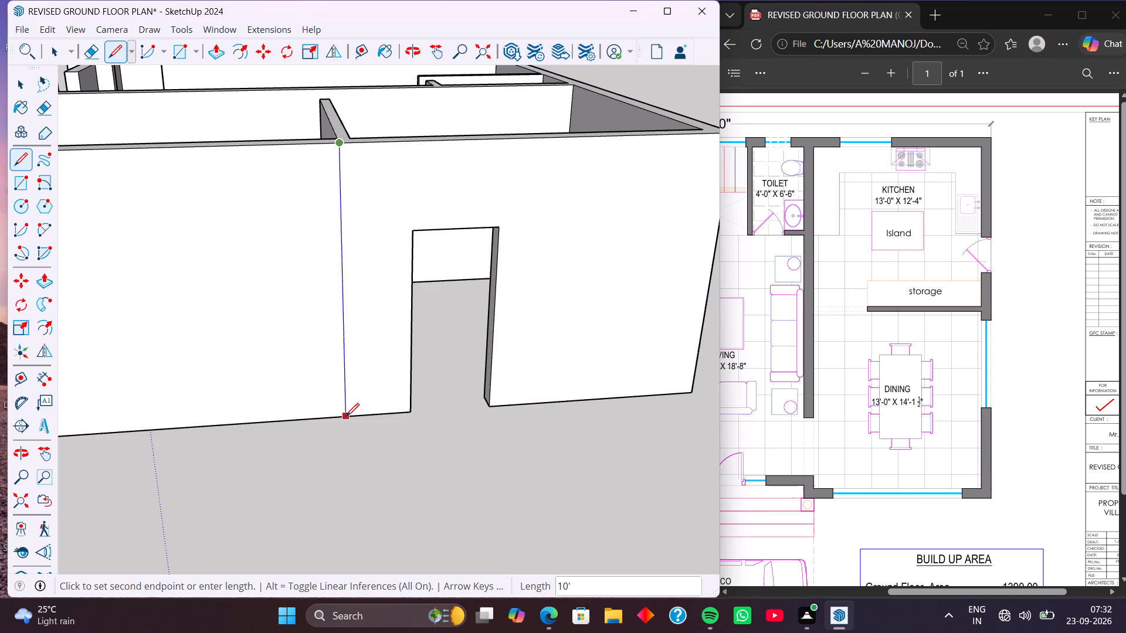
Place vertical guides on the dining room's outer side wall, 1' from the reference line toward the front and another 6' beyond.
middle_drag(306, 312, 323, 309)
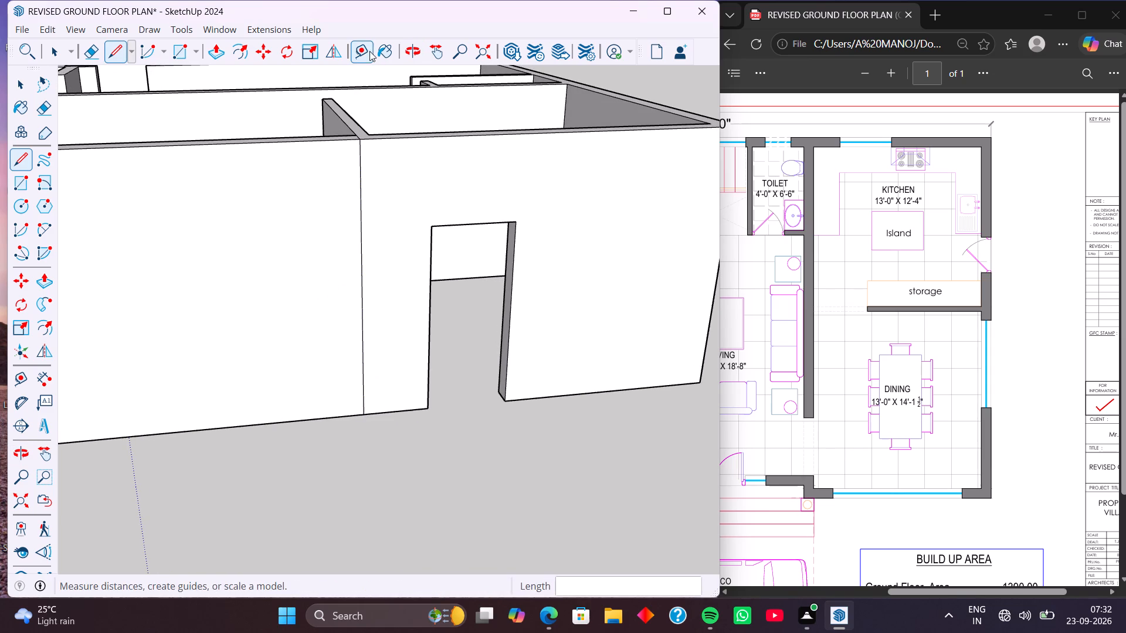
click(362, 50)
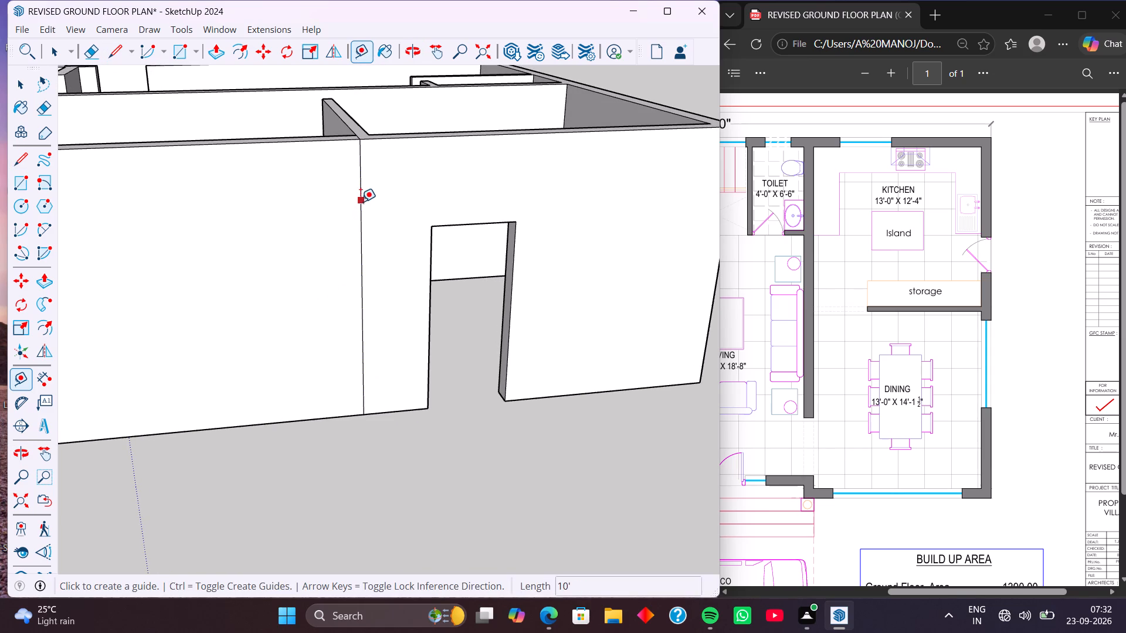
click(361, 202)
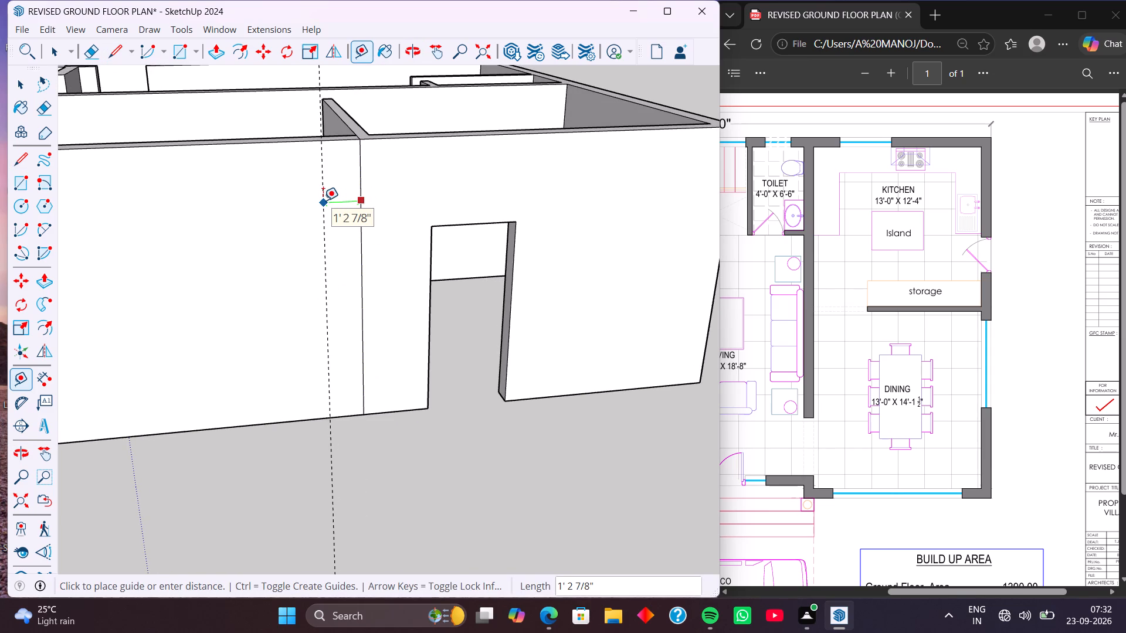
text(1')
key(Return)
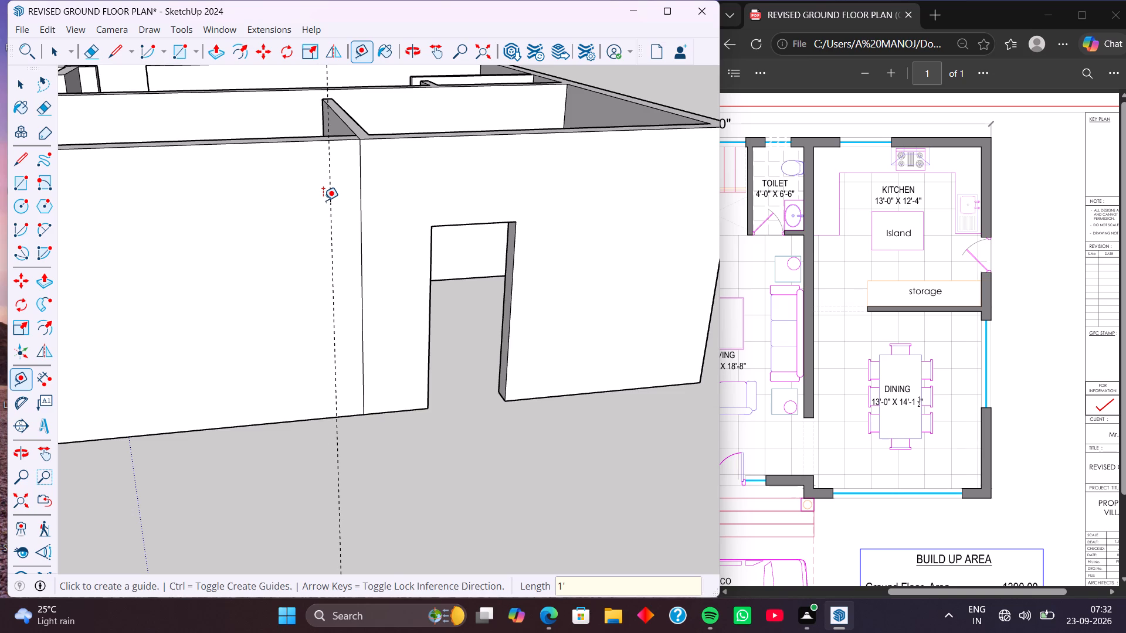
click(331, 211)
scroll(273, 219, down, 5)
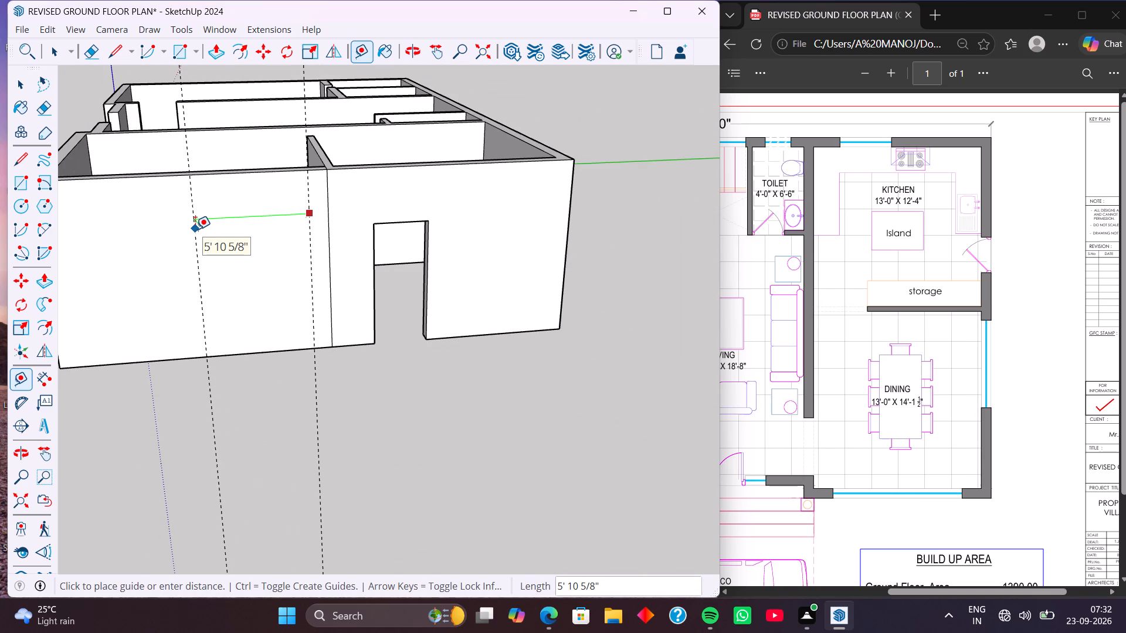
text(6')
key(Return)
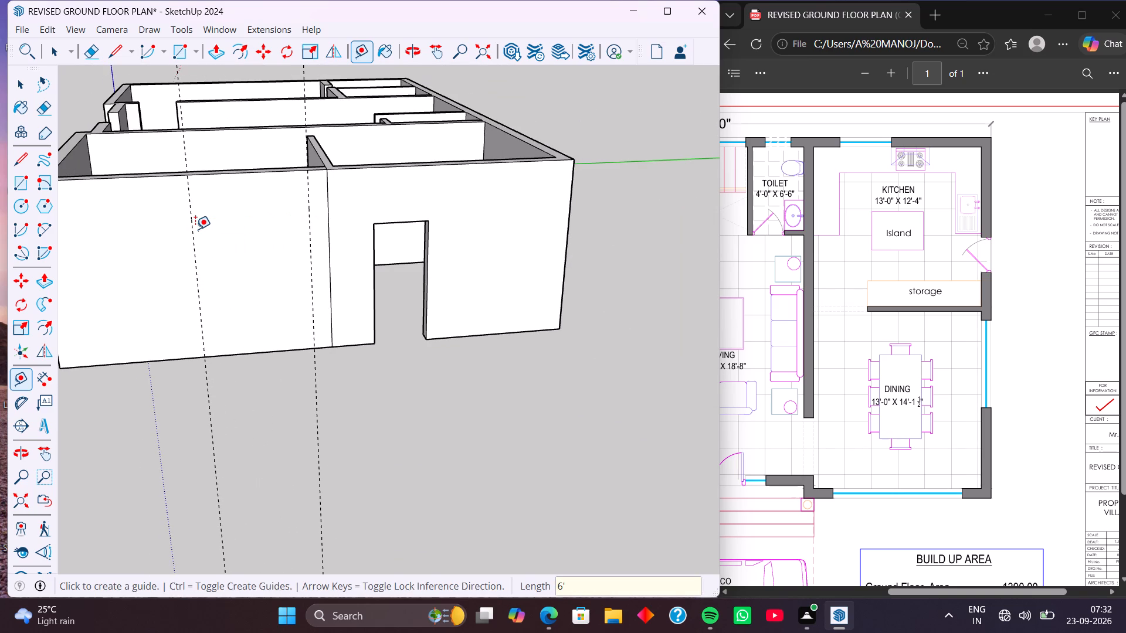
Place horizontal guides on the dining room's outer side wall, 3' above its bottom edge and another 4' above that.
click(243, 350)
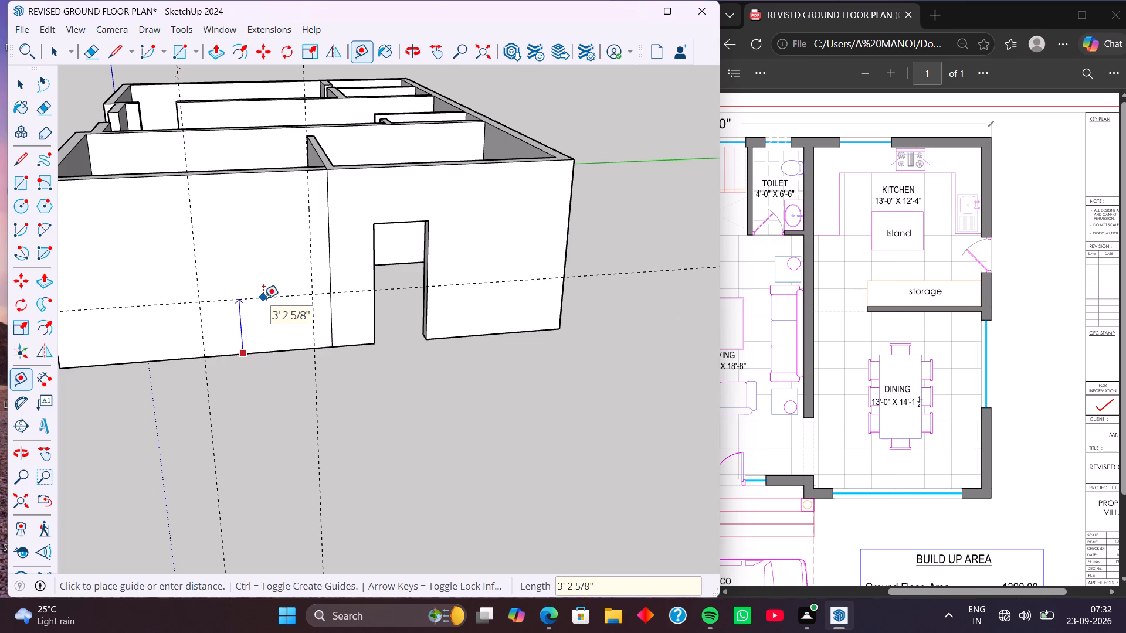
text(3')
key(Return)
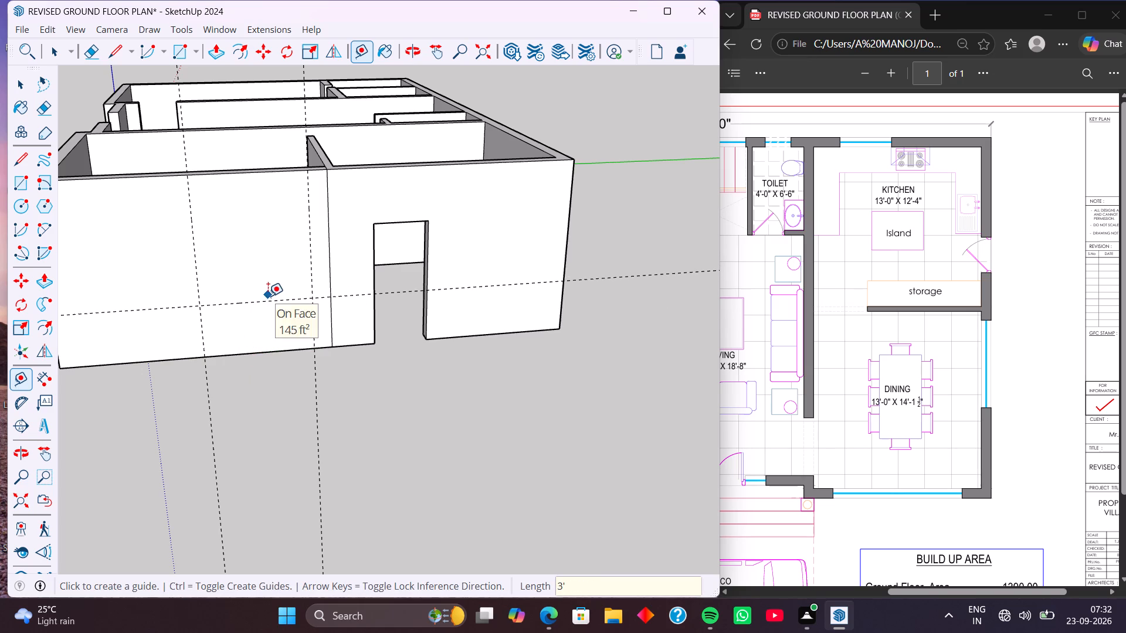
click(281, 301)
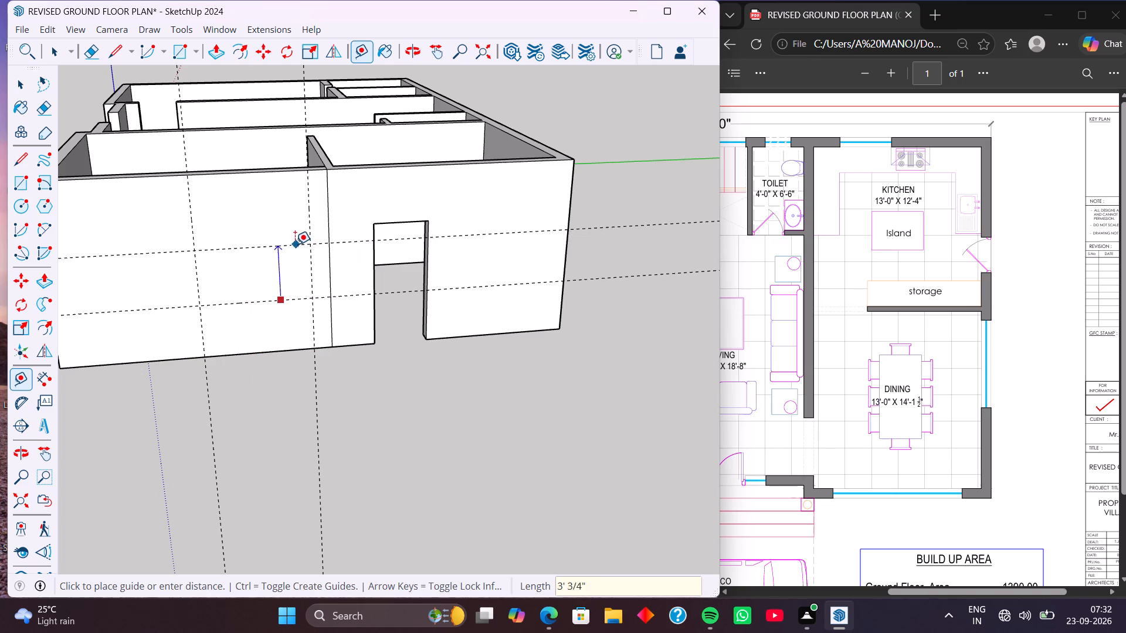
text(4')
key(Return)
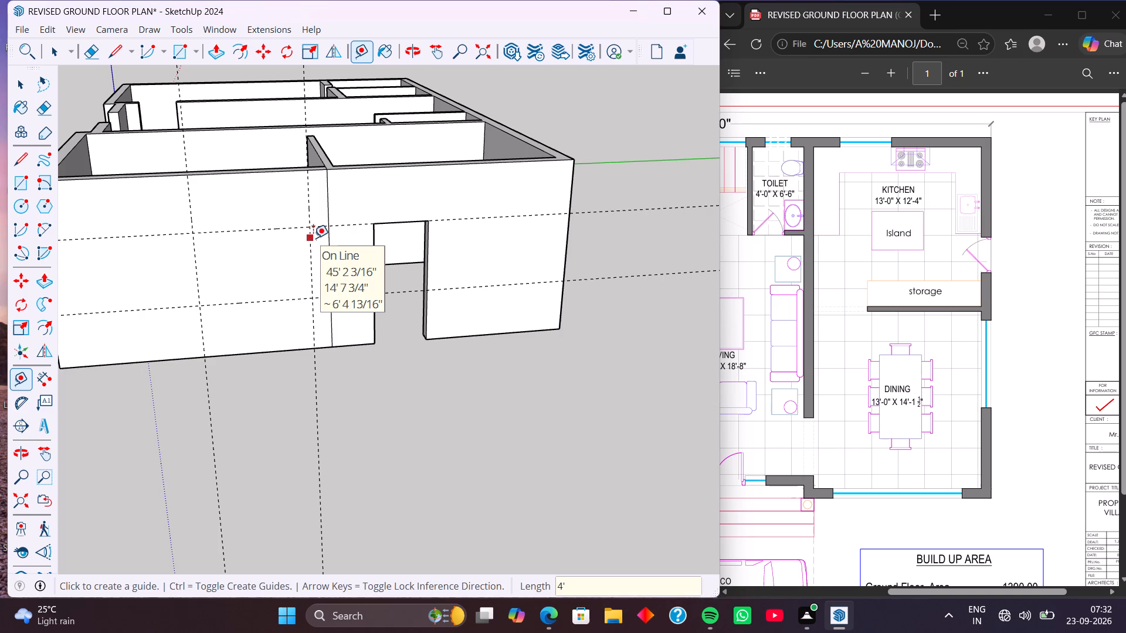
Draw a 6' by 4' rectangle between the guides on the dining side wall and push it 9" through as a window opening.
click(177, 52)
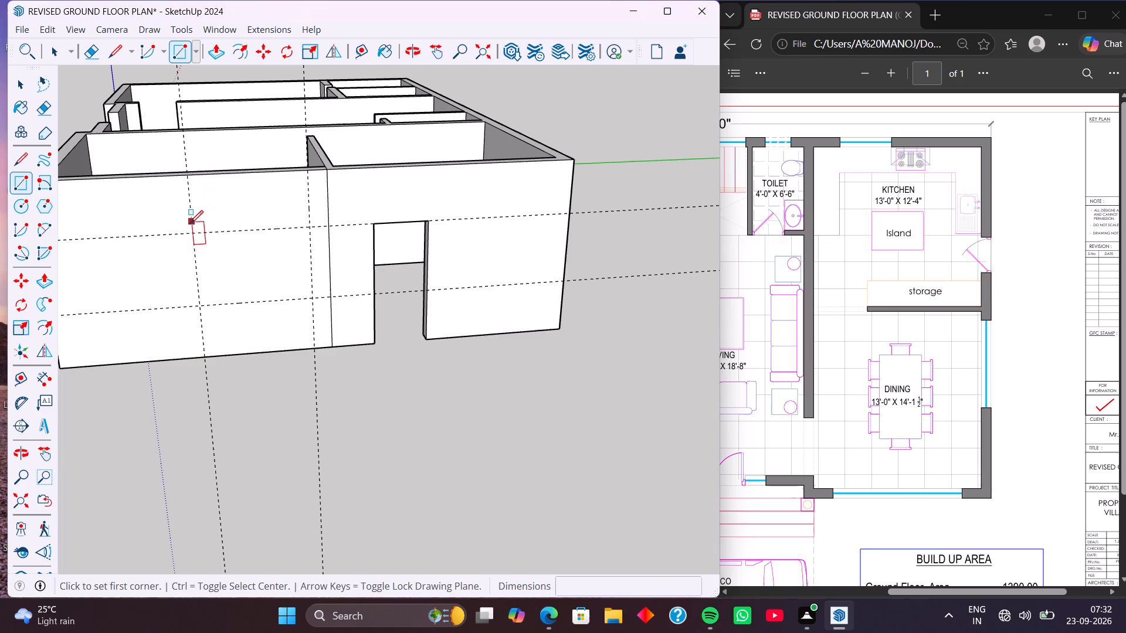
click(193, 232)
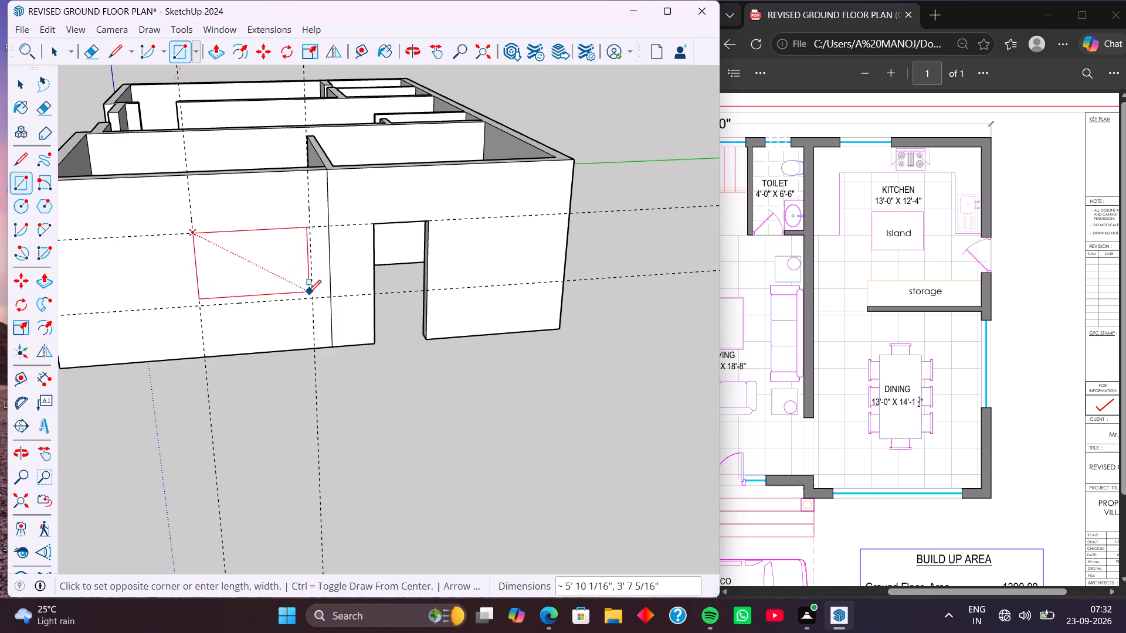
click(311, 300)
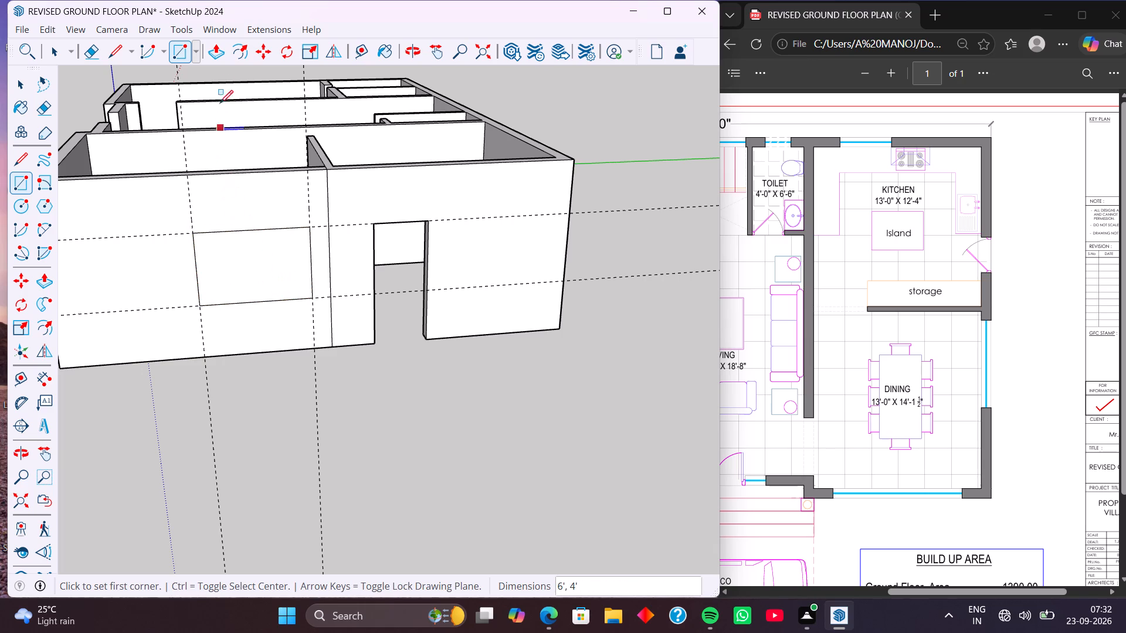
click(213, 55)
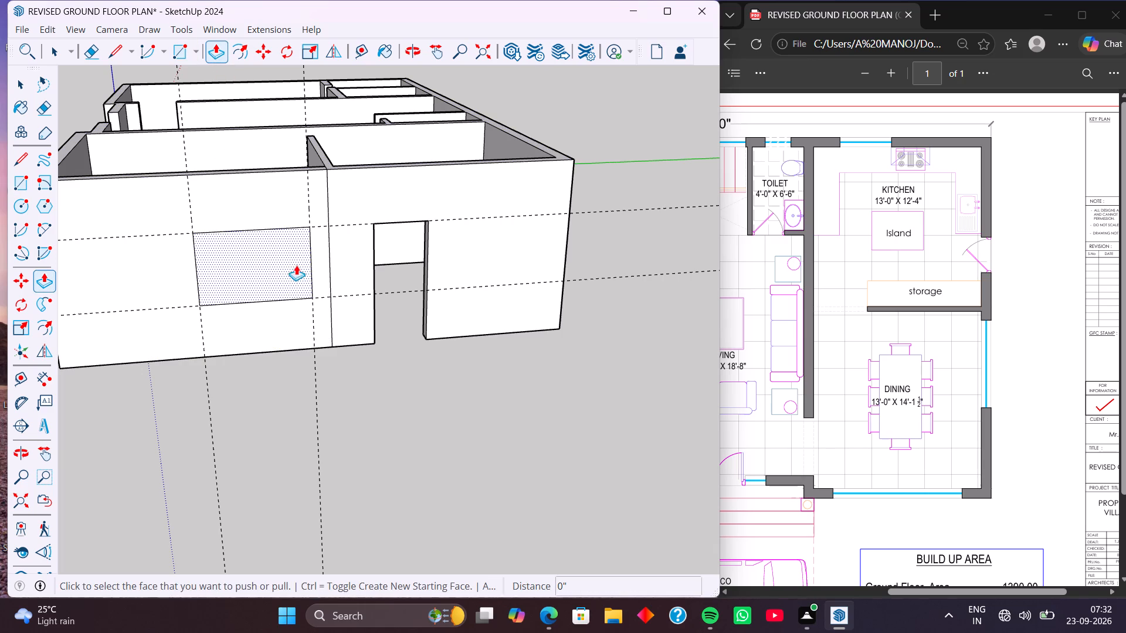
click(300, 275)
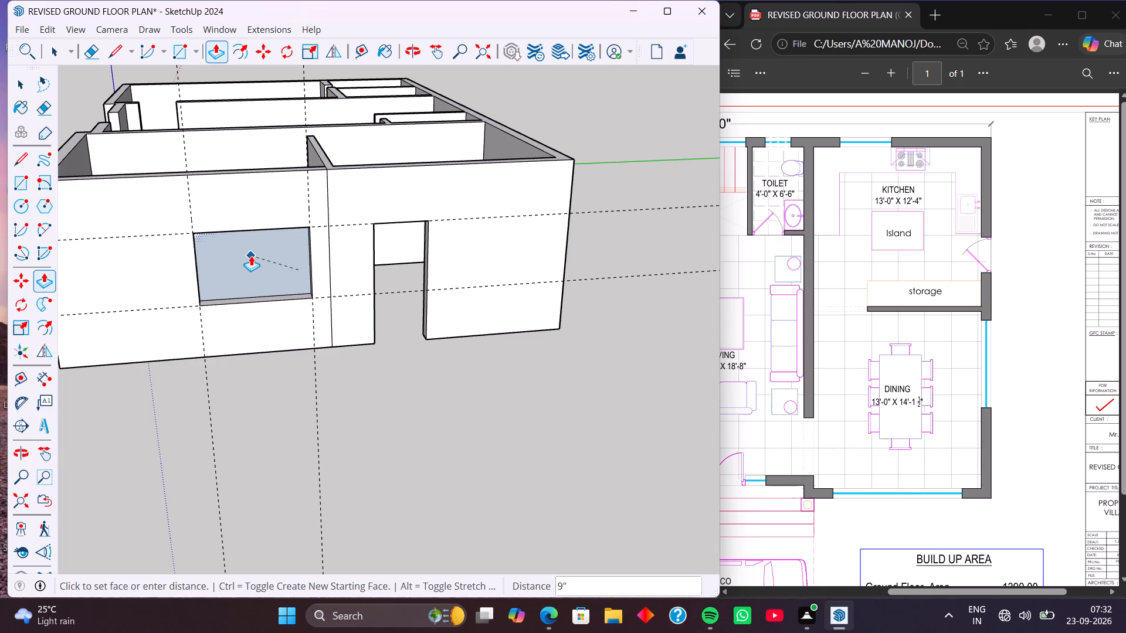
click(251, 256)
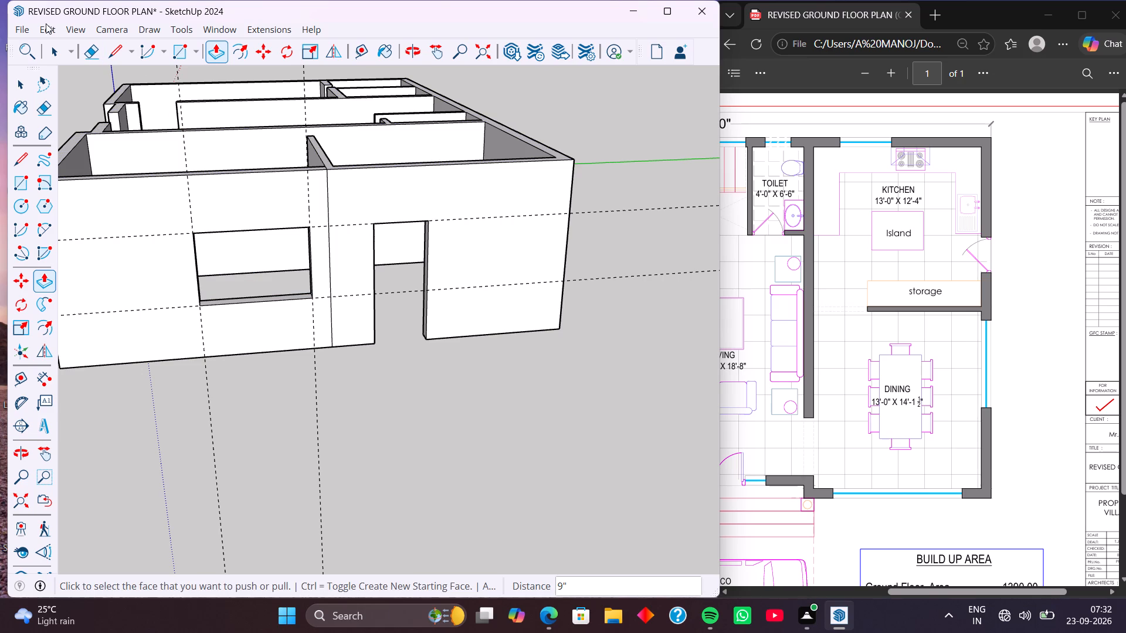
Delete all guides used for the dining side window.
click(48, 27)
click(100, 179)
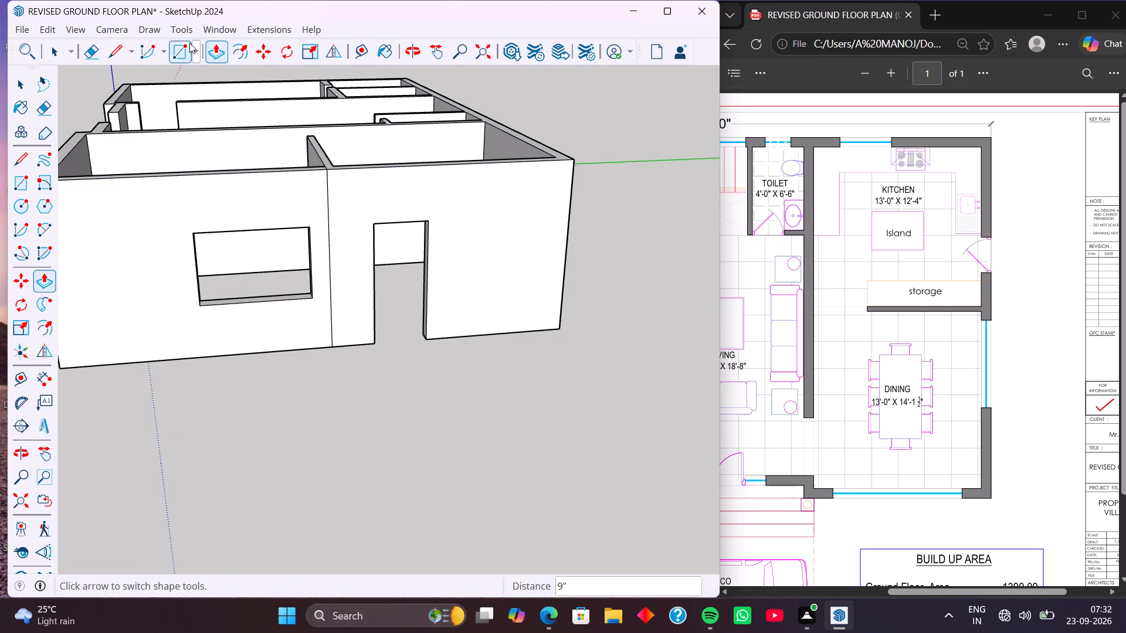
Erase the vertical reference line on the dining side wall and its short segment across the wall top.
click(96, 48)
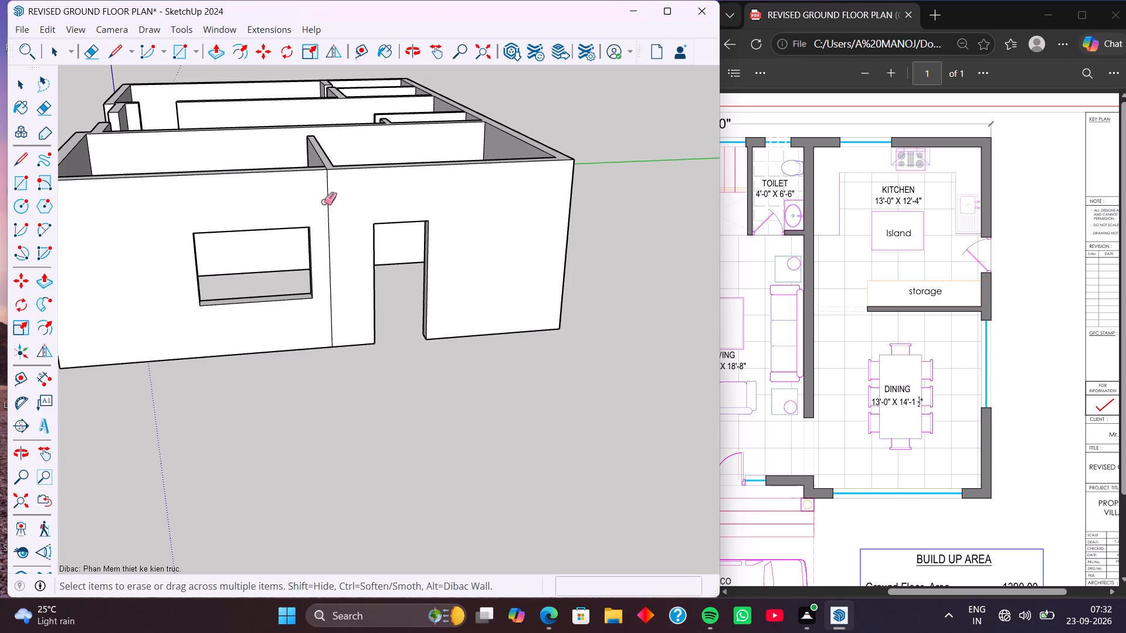
drag(348, 194, 300, 193)
middle_drag(305, 190, 313, 297)
scroll(324, 290, up, 7)
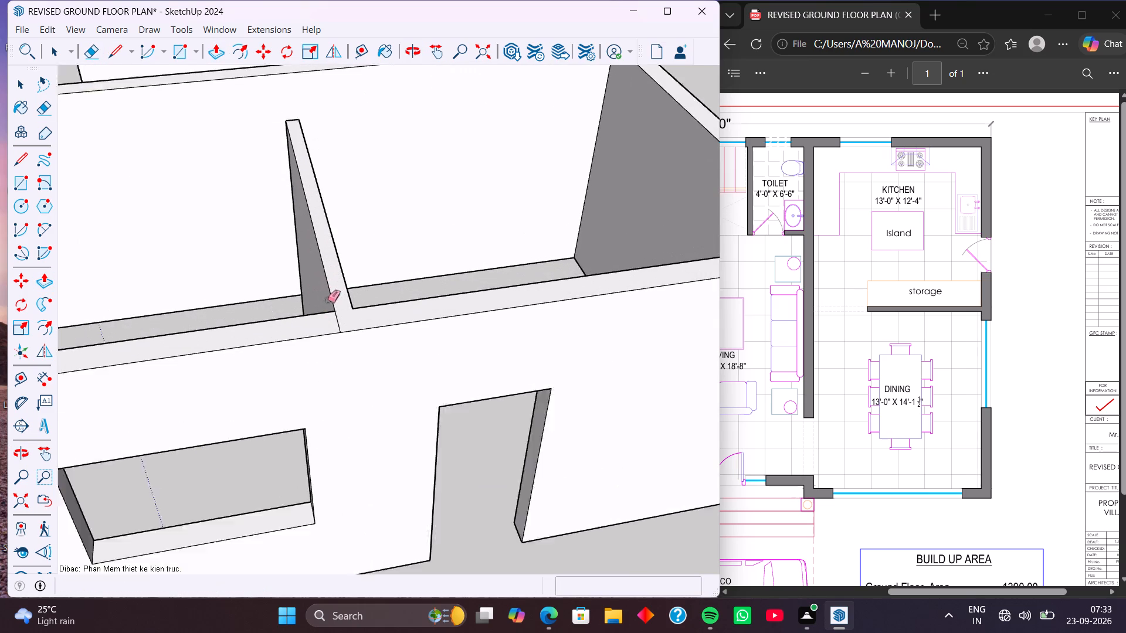
scroll(327, 300, up, 11)
drag(359, 346, 338, 356)
scroll(342, 335, down, 4)
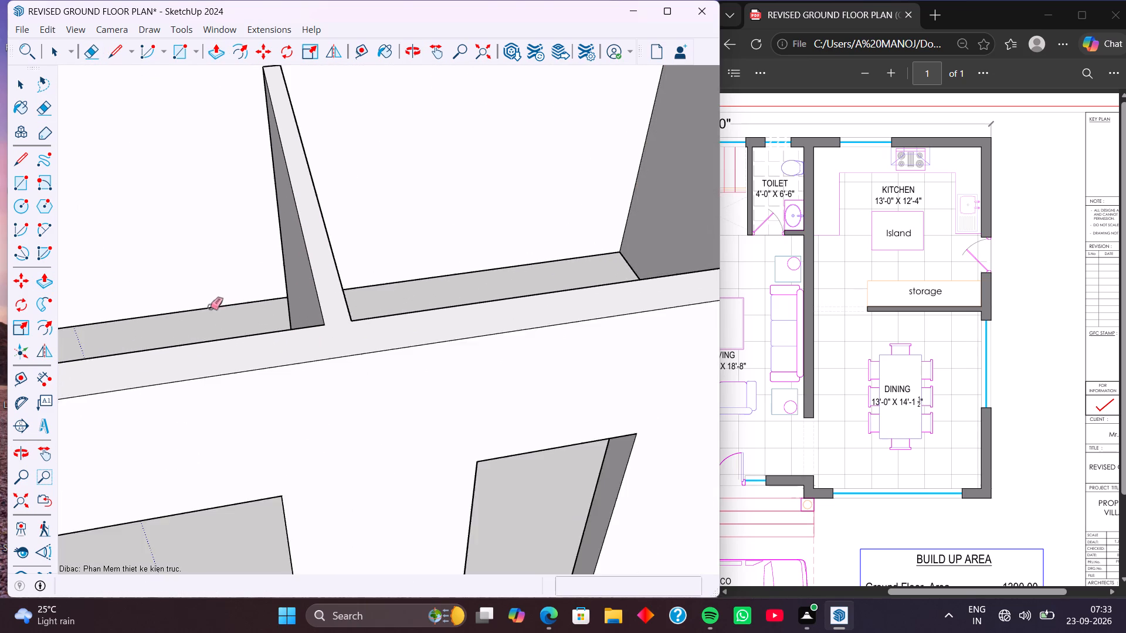
scroll(210, 307, down, 20)
scroll(210, 307, down, 3)
Examine the modelled walls and openings from several sides of the house.
middle_drag(233, 301, 321, 304)
middle_drag(189, 316, 414, 244)
middle_drag(152, 350, 467, 286)
middle_drag(242, 392, 411, 362)
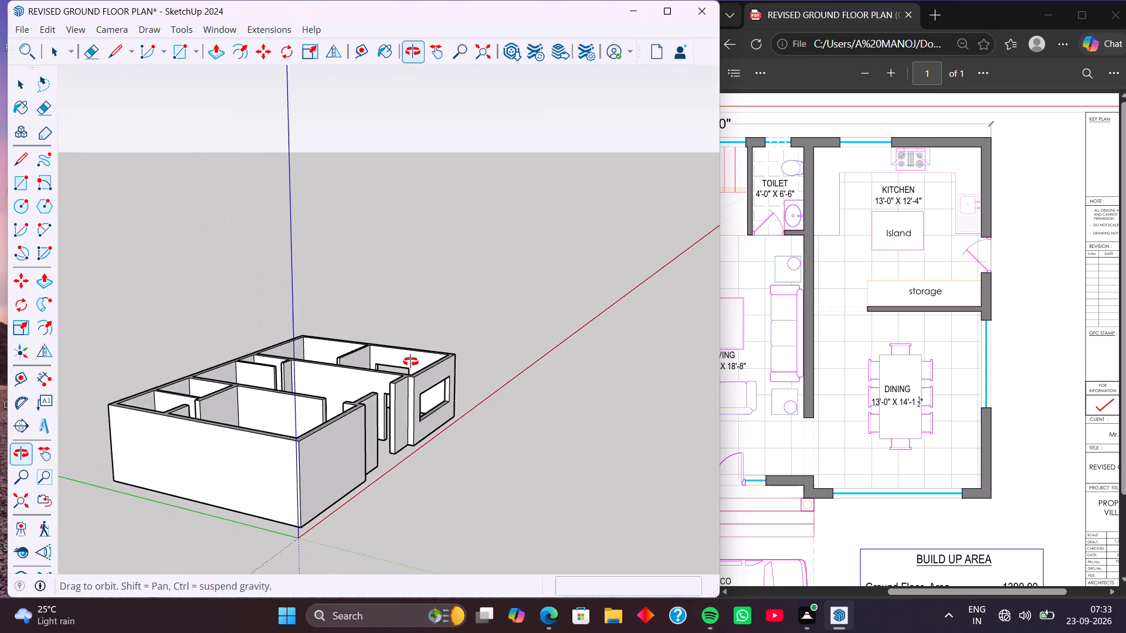
middle_drag(411, 362, 219, 445)
middle_drag(426, 375, 138, 424)
middle_drag(368, 346, 214, 348)
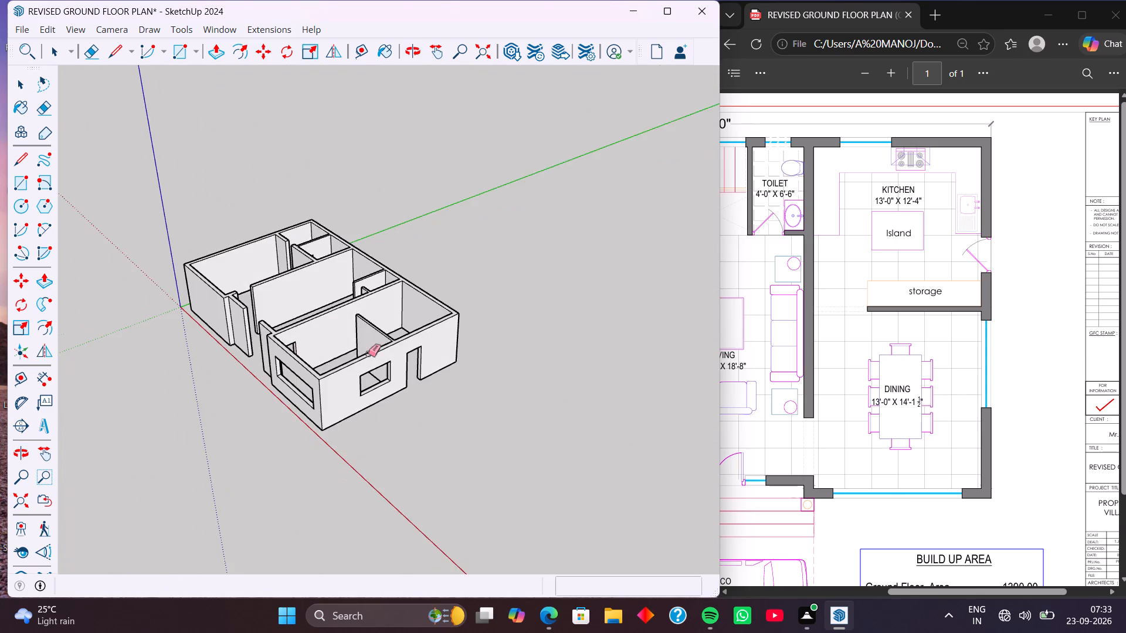
middle_drag(368, 353, 284, 348)
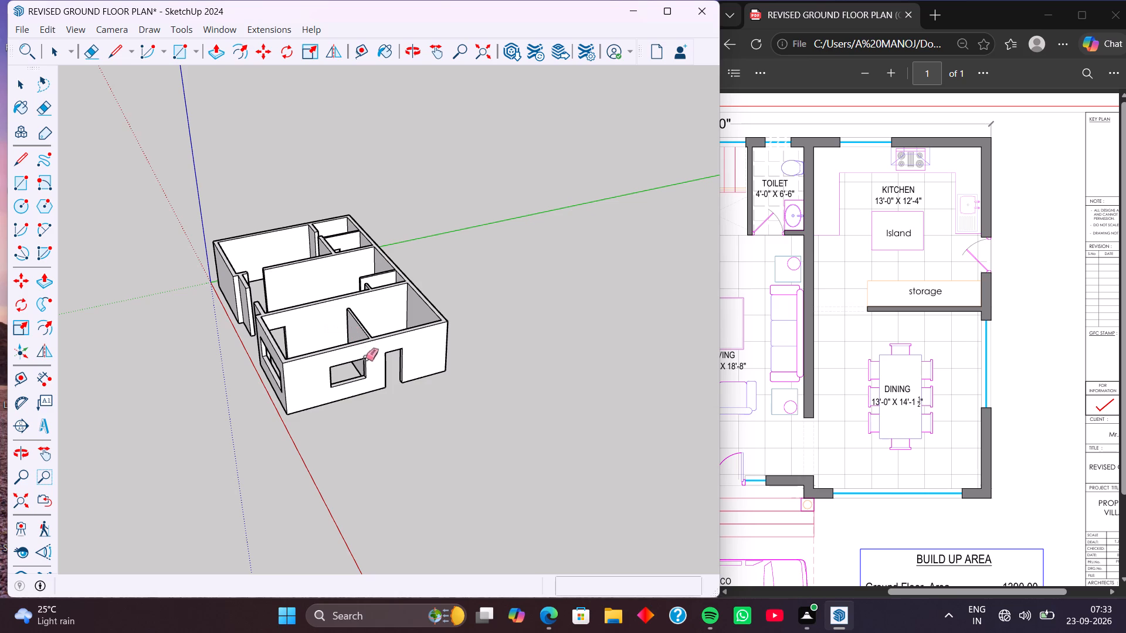
middle_drag(376, 364, 459, 341)
middle_drag(295, 367, 440, 328)
middle_drag(356, 352, 257, 340)
middle_drag(420, 353, 316, 360)
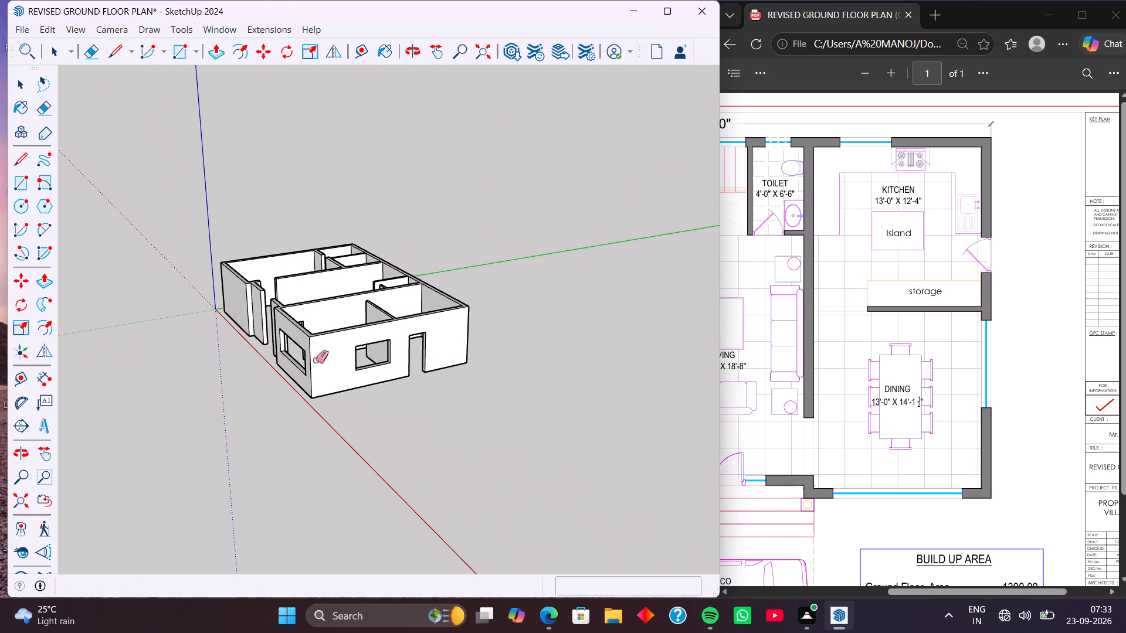
Draw a reference line from the kitchen–toilet wall corner 9" across the rear wall's top and 10' down its outer face.
middle_drag(411, 326, 247, 343)
middle_drag(440, 345, 218, 353)
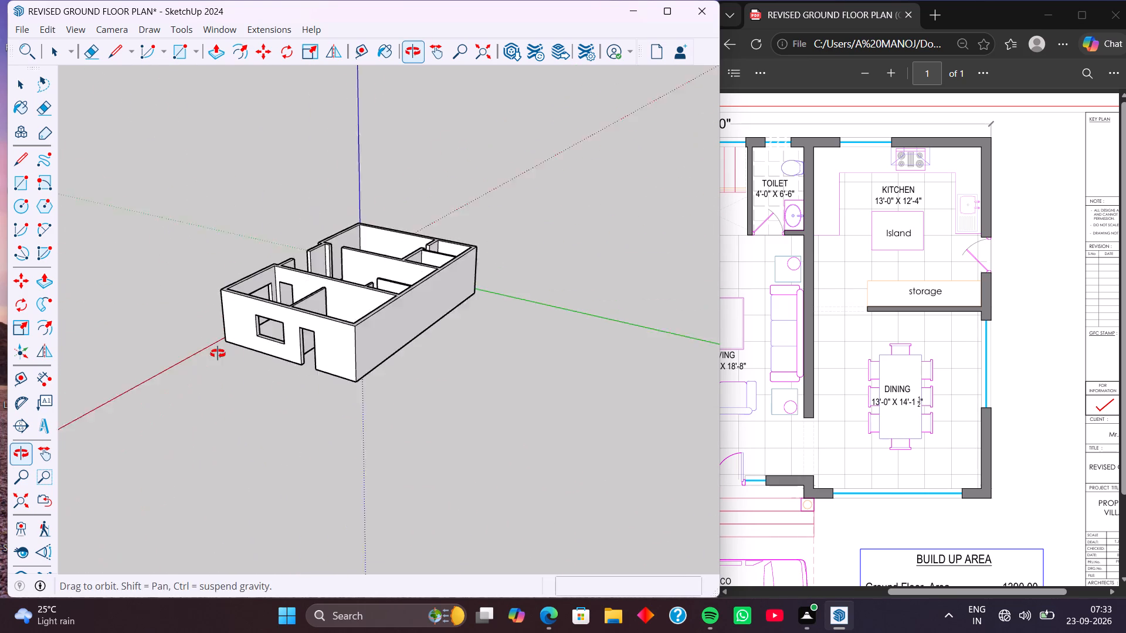
middle_drag(218, 353, 213, 353)
middle_drag(367, 334, 150, 367)
scroll(313, 316, up, 9)
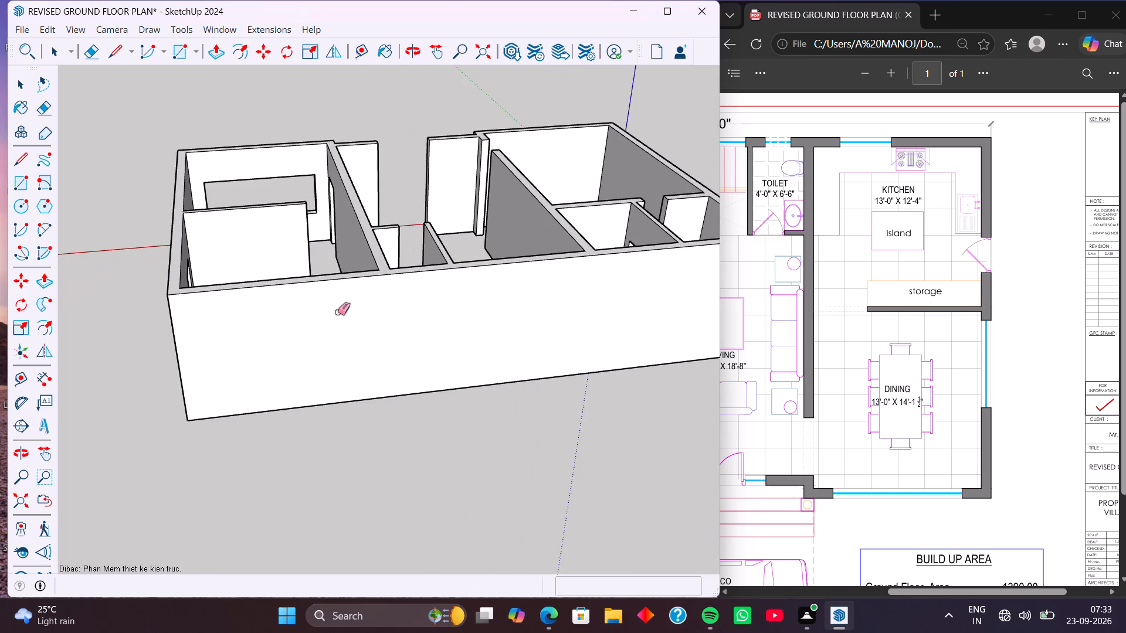
middle_drag(375, 308, 290, 341)
middle_drag(333, 333, 423, 316)
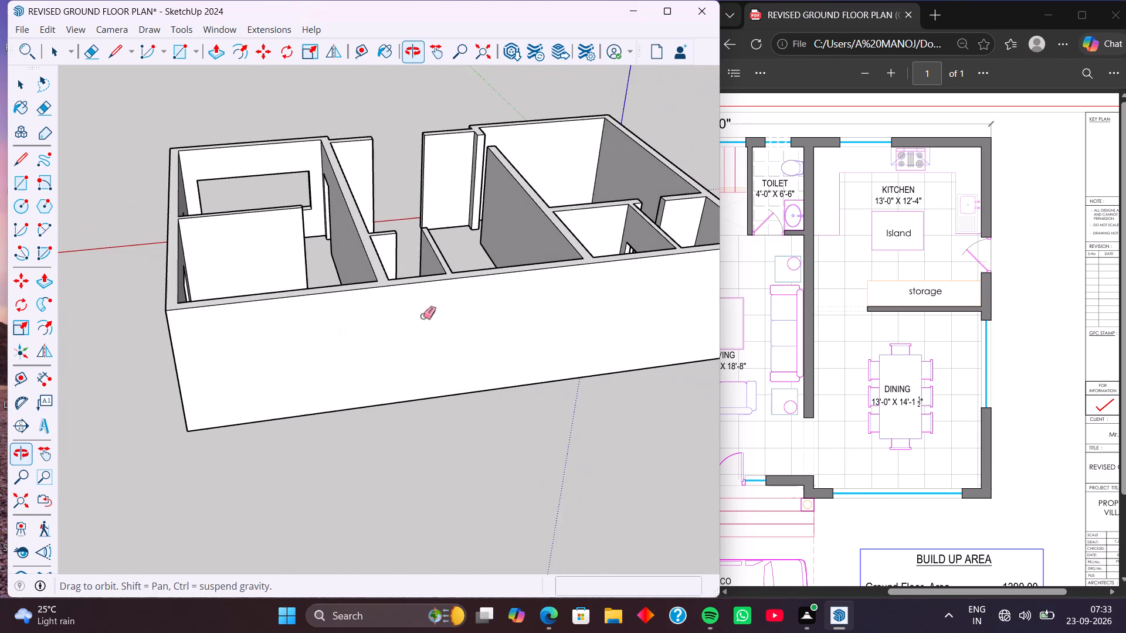
middle_drag(379, 320, 381, 339)
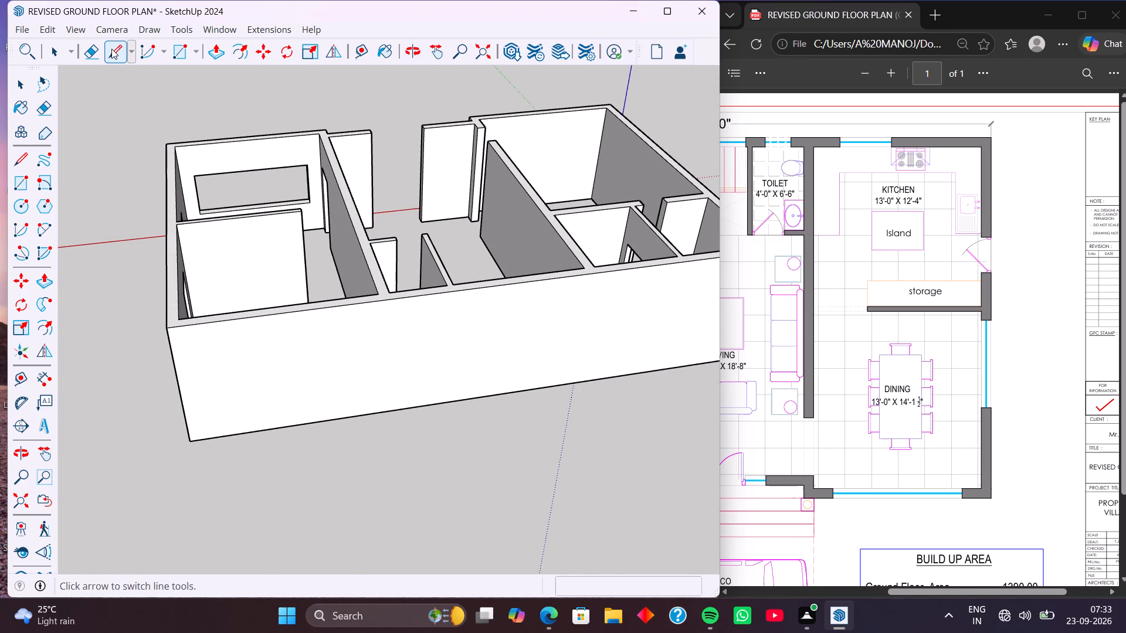
click(111, 49)
scroll(364, 289, up, 8)
click(385, 298)
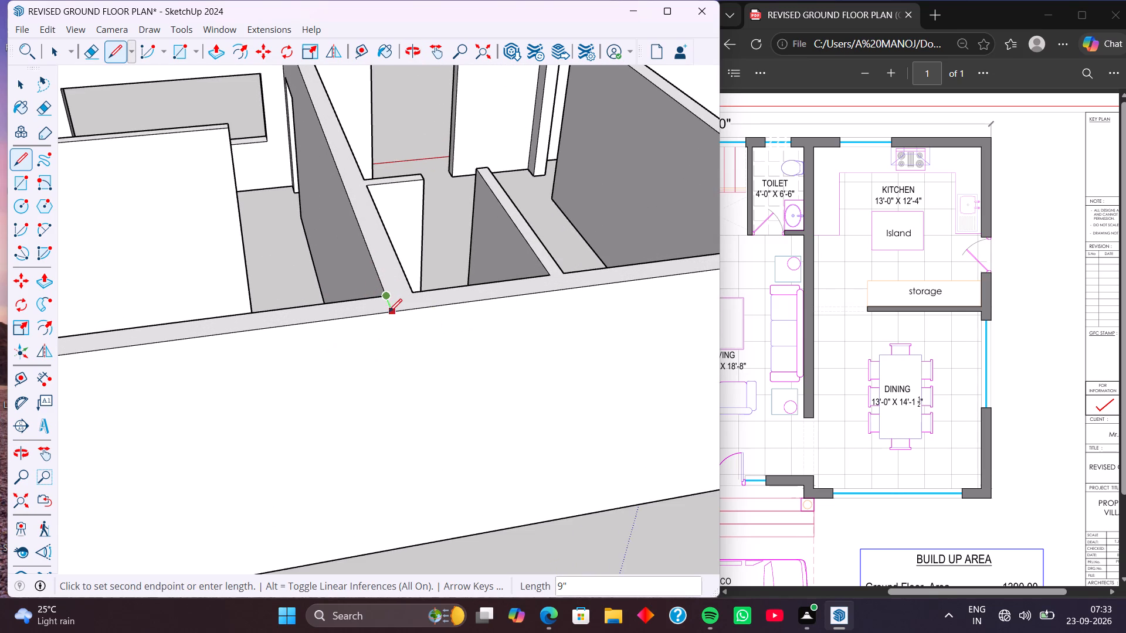
click(389, 314)
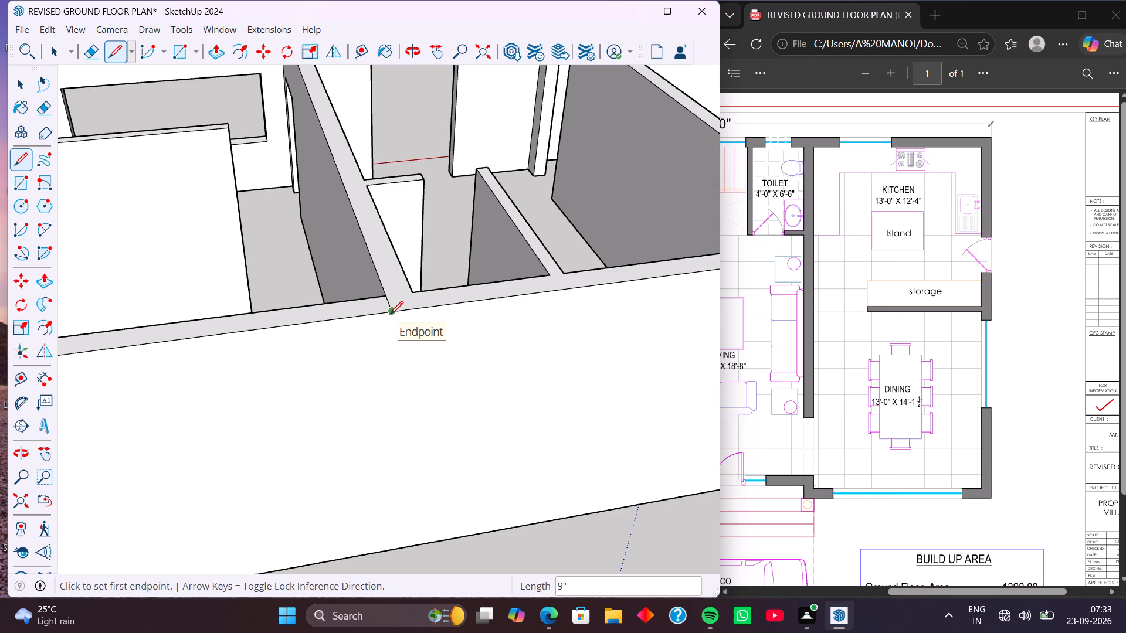
click(390, 314)
scroll(392, 458, down, 2)
middle_drag(392, 463, 386, 455)
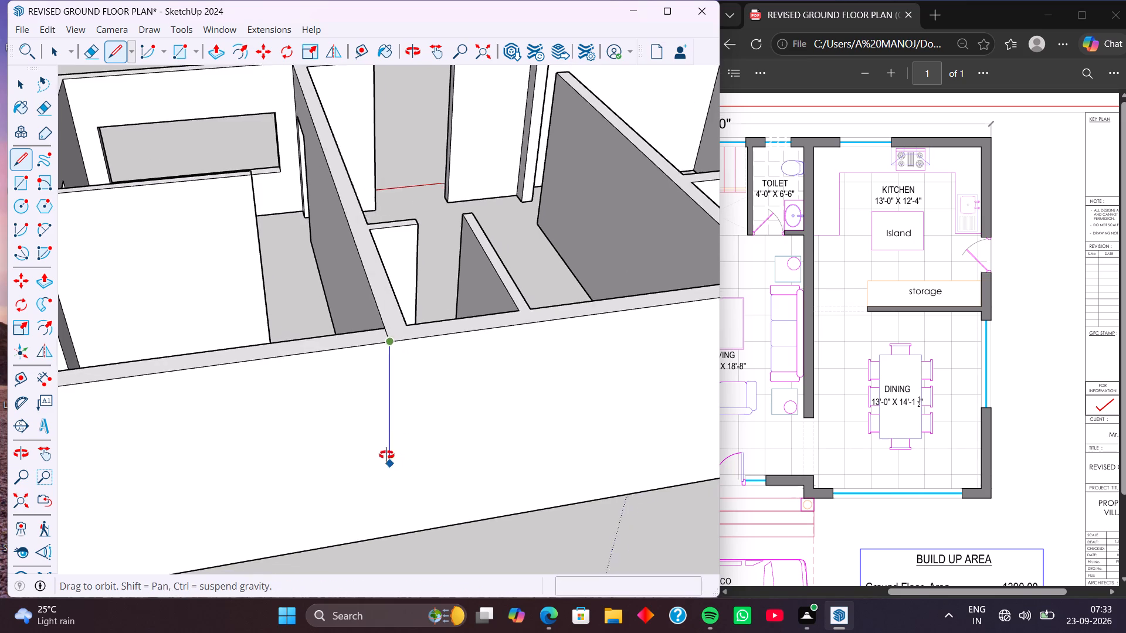
middle_drag(386, 455, 377, 368)
click(375, 455)
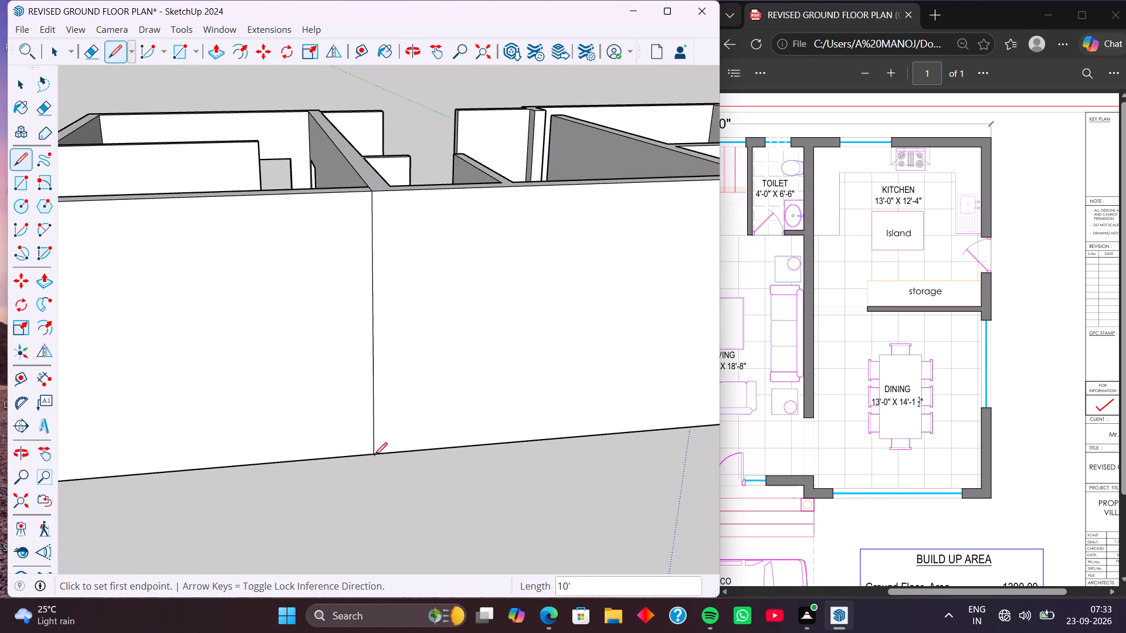
Place vertical guides on the kitchen's rear wall, 2' from the reference line toward the kitchen and another 4' beyond.
click(357, 51)
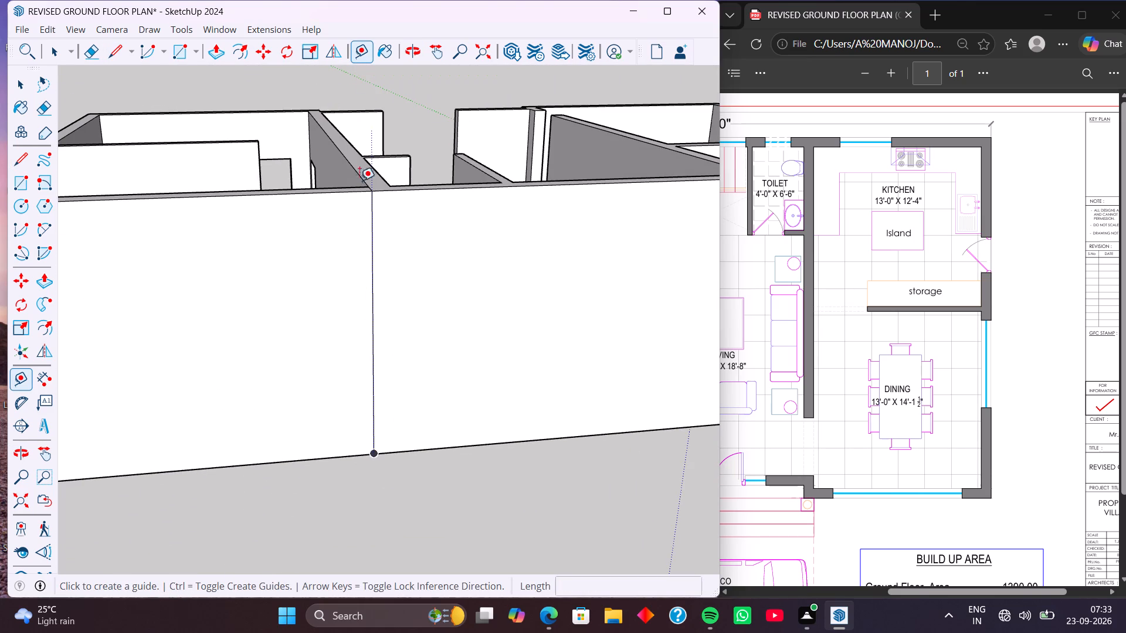
click(375, 267)
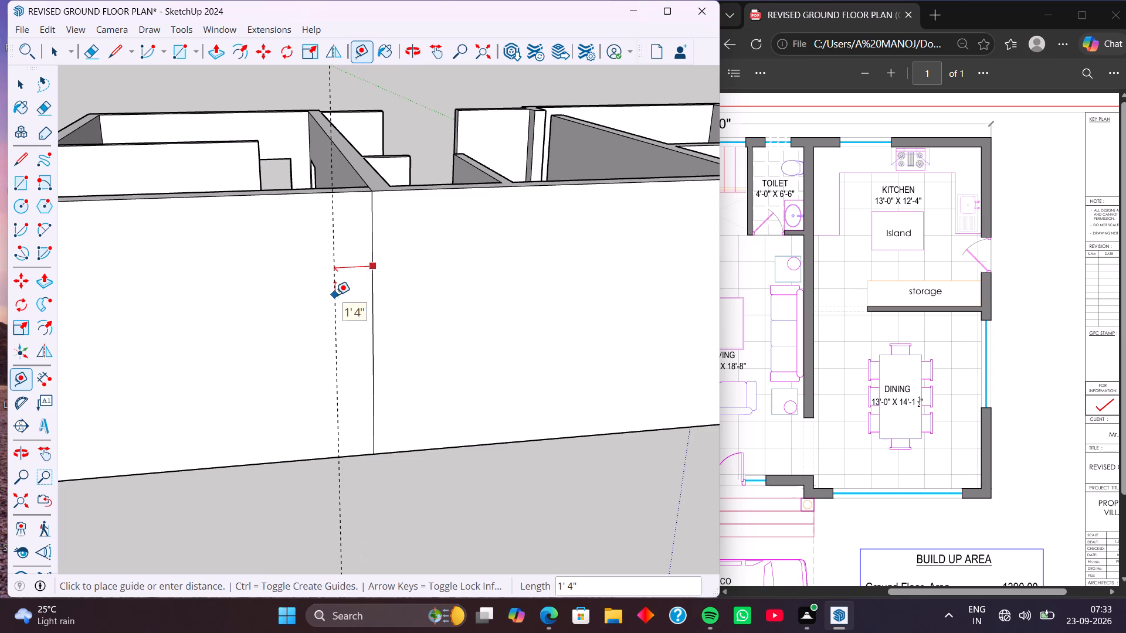
text(2')
key(Return)
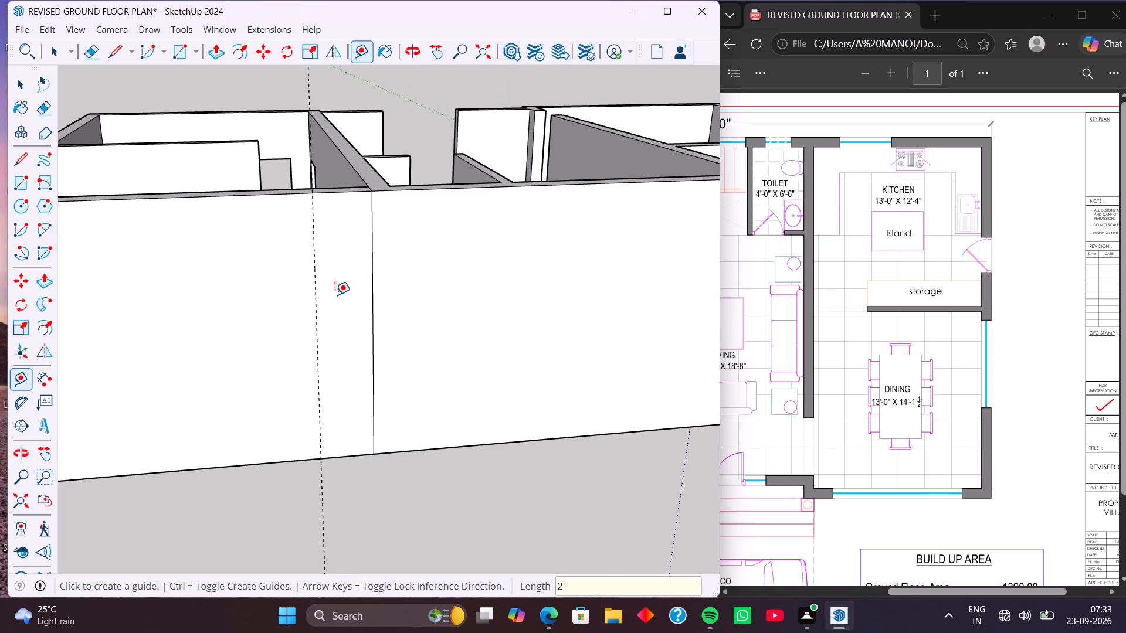
click(316, 292)
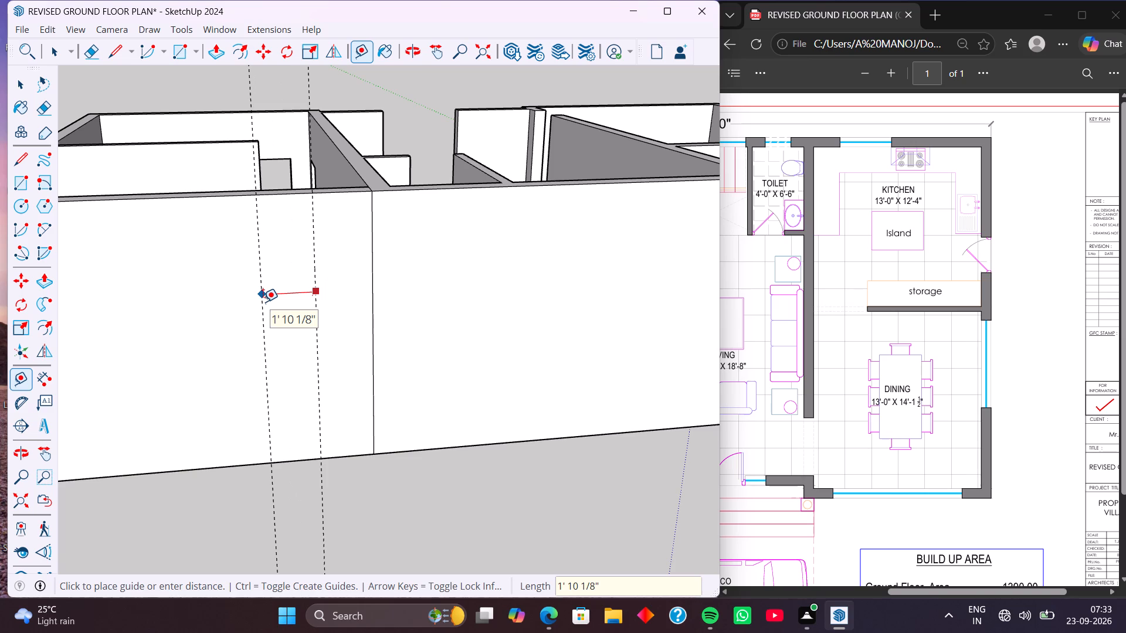
text(4')
key(Return)
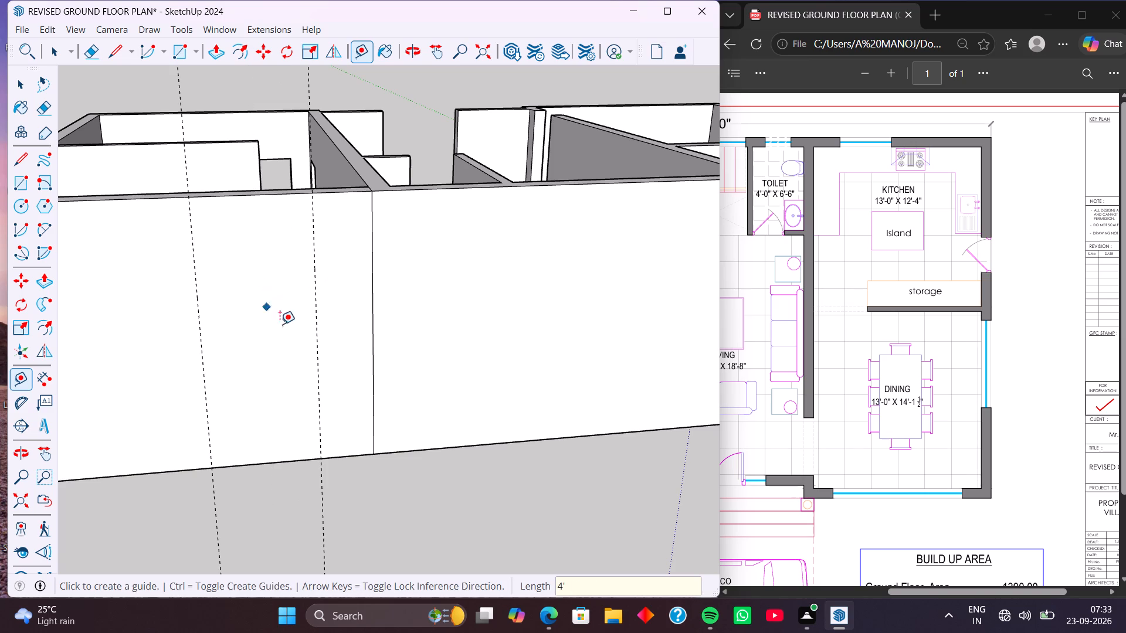
Place horizontal guides on the kitchen's rear wall, 3' above its bottom edge and another 4' above that.
click(235, 464)
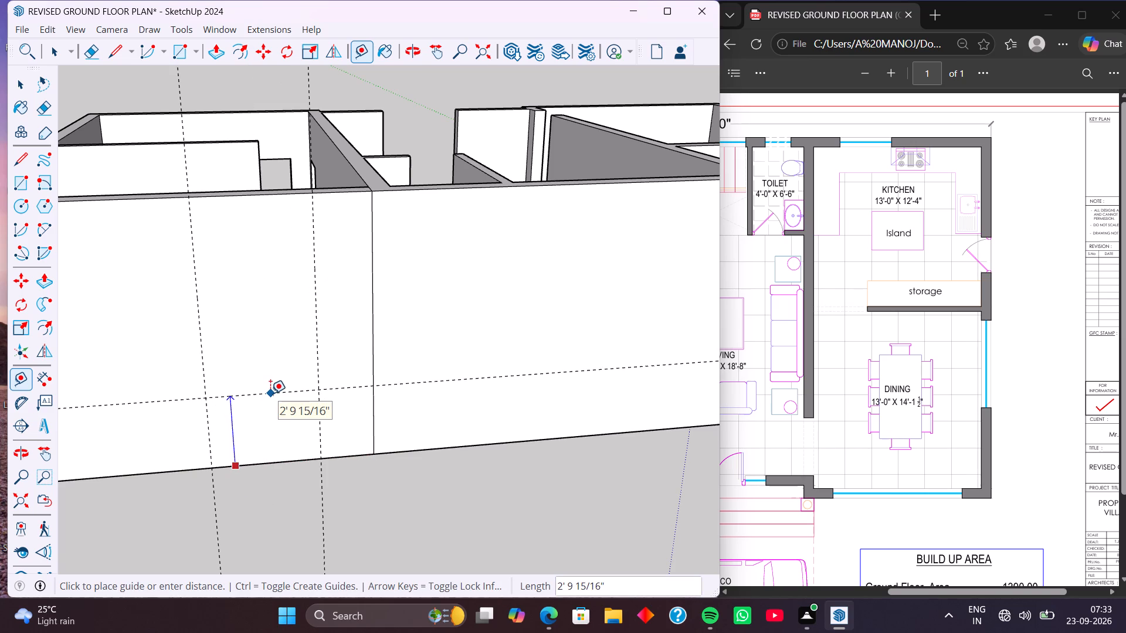
text(3')
key(Return)
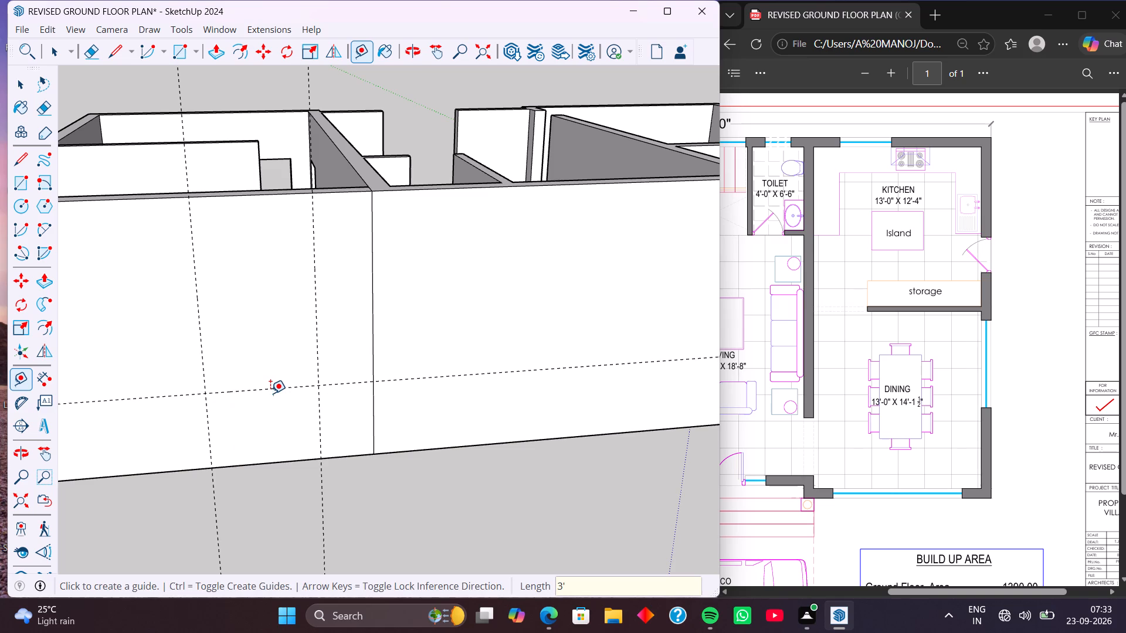
click(277, 387)
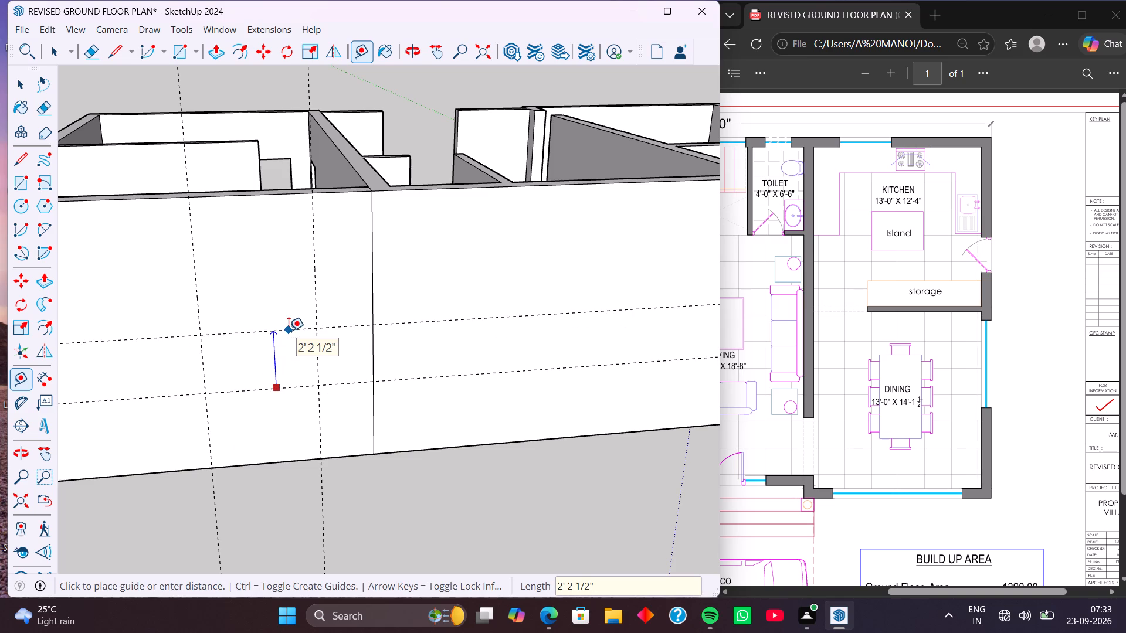
text(4')
key(Return)
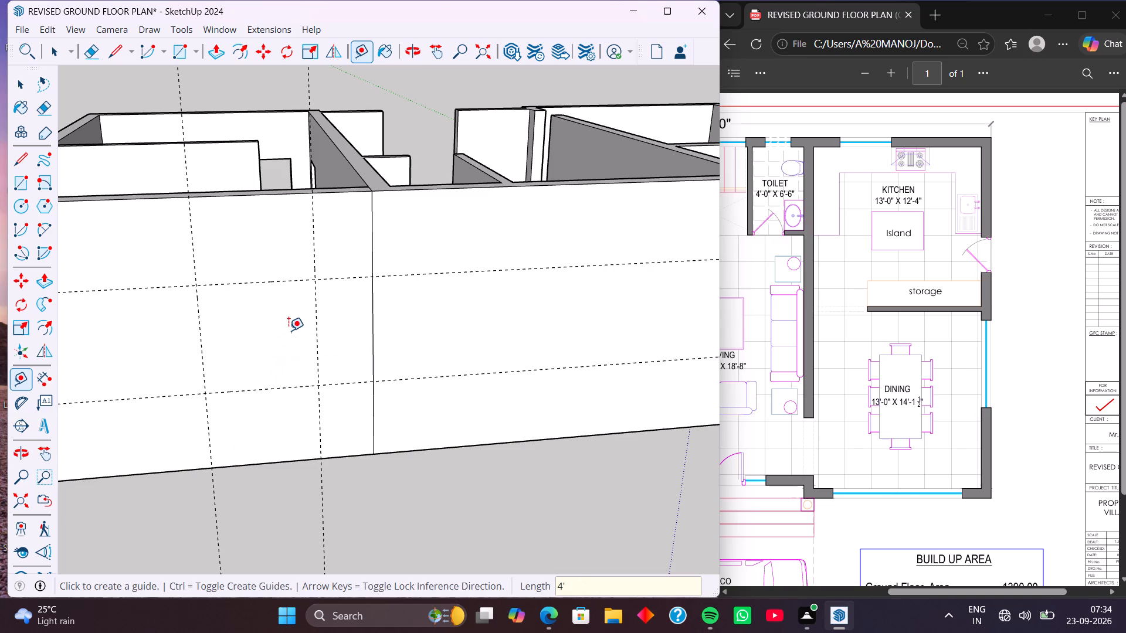
Draw a 4' by 4' rectangle between the guides on the kitchen's rear wall and push it 9" through as a window opening.
click(175, 51)
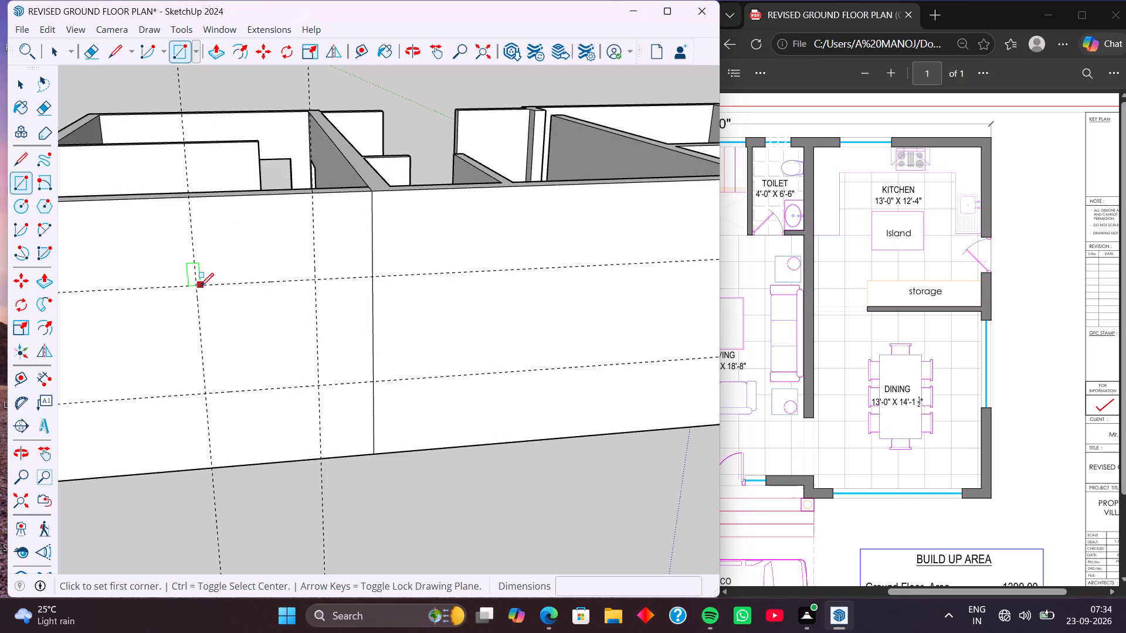
click(198, 286)
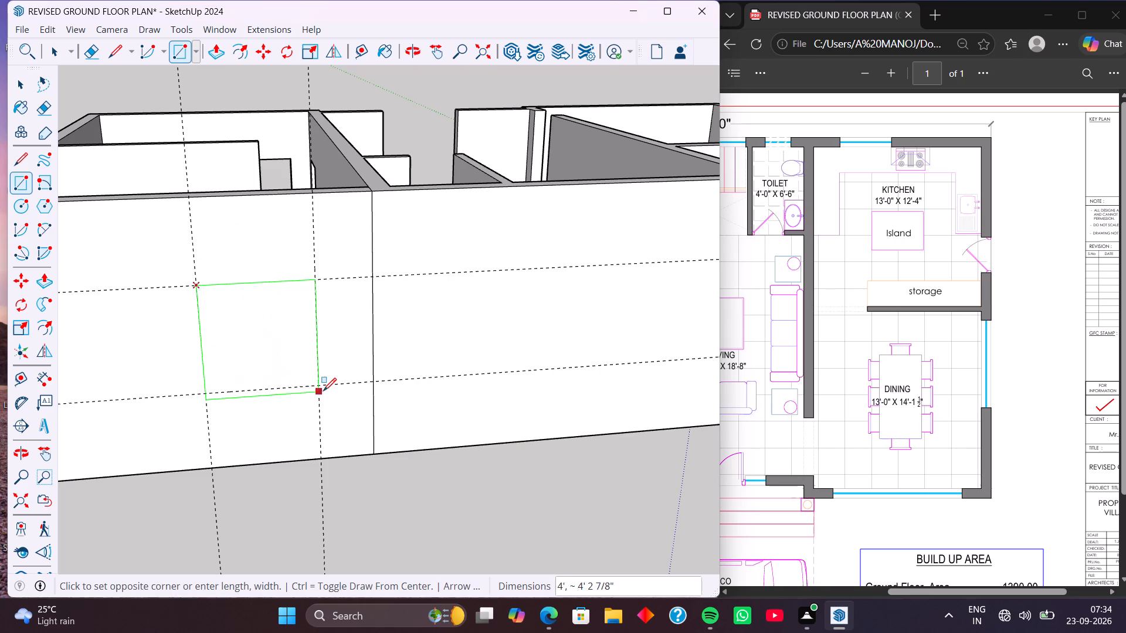
click(317, 387)
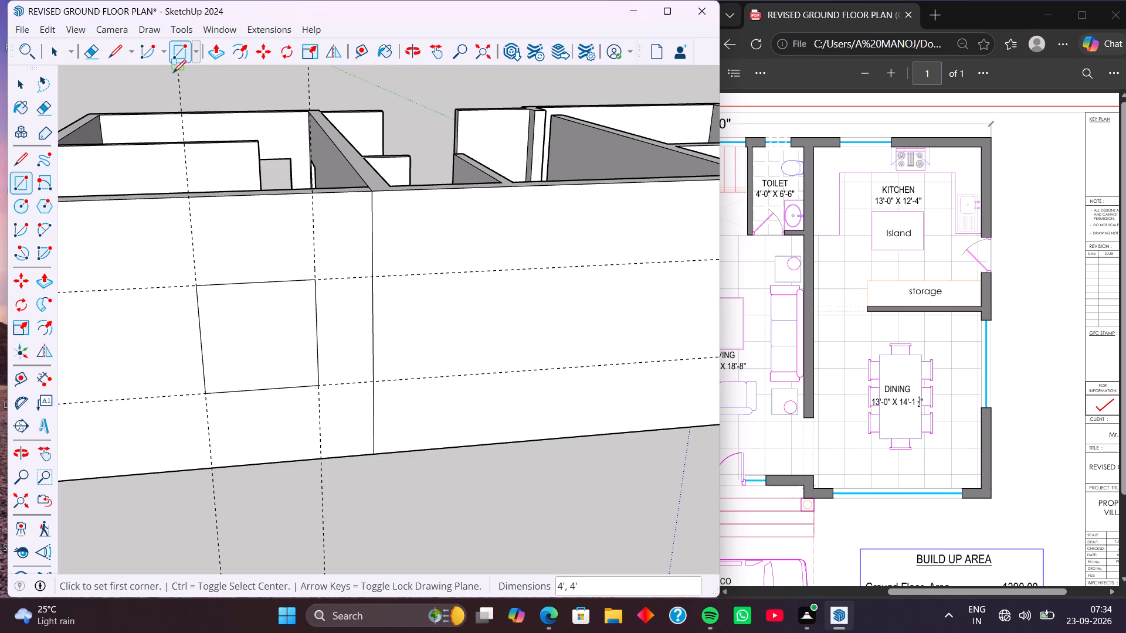
click(221, 53)
click(301, 357)
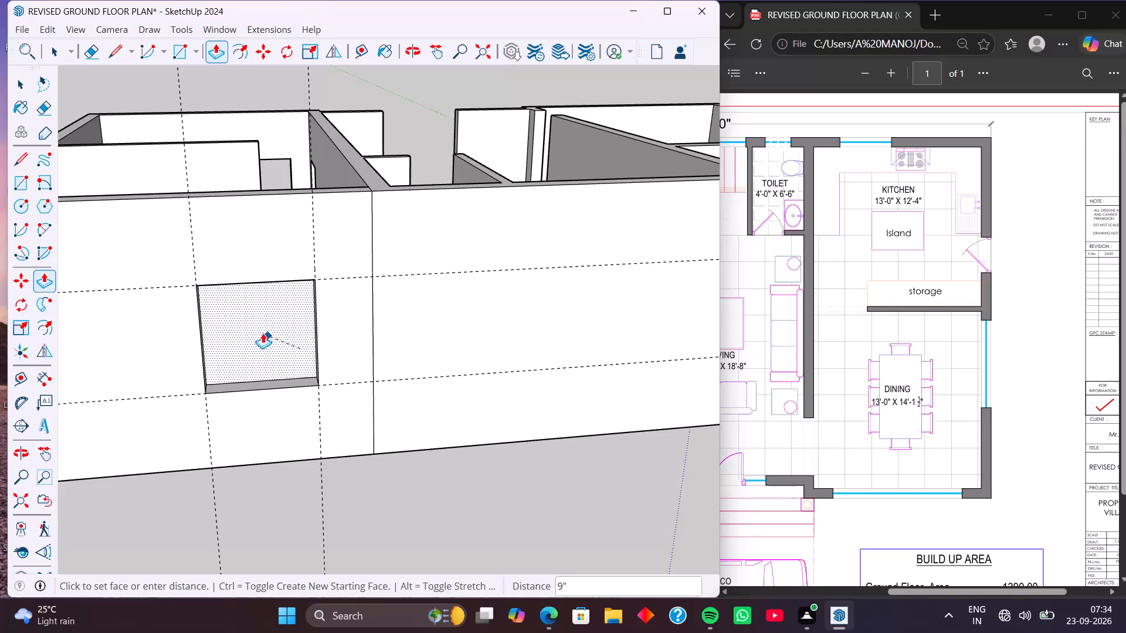
click(254, 328)
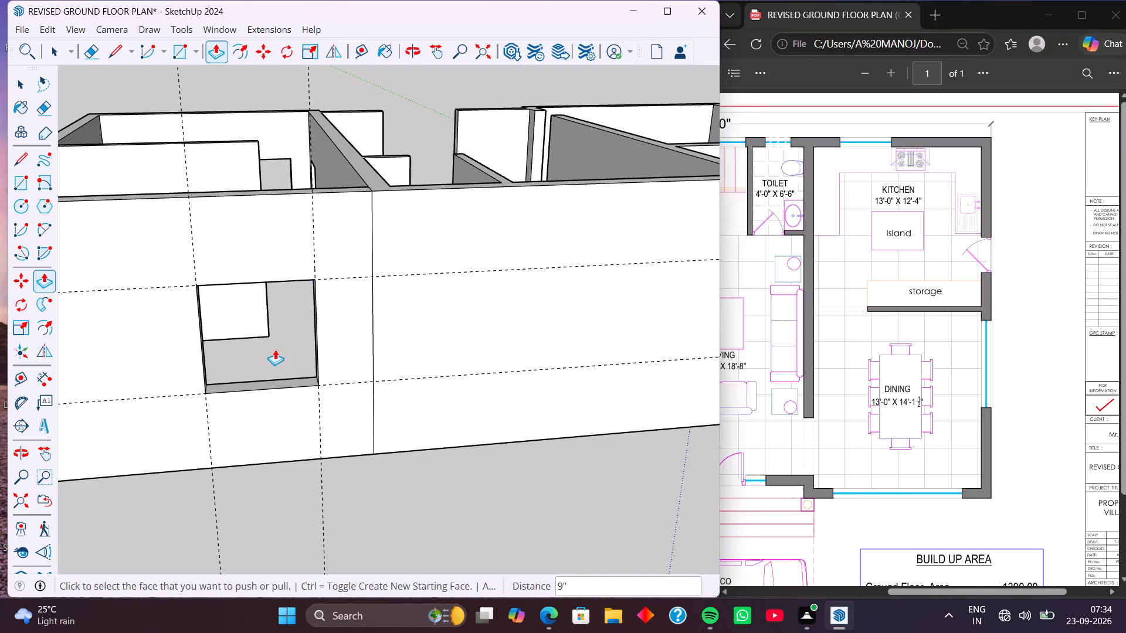
middle_click(279, 349)
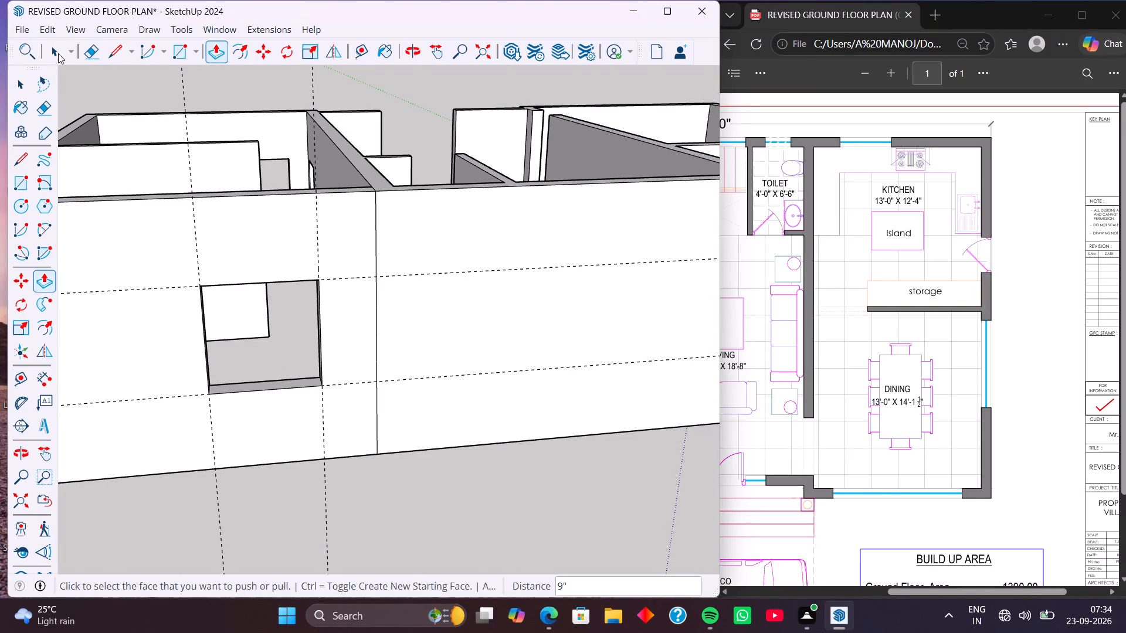
Delete all guides used for the kitchen's rear window.
click(49, 29)
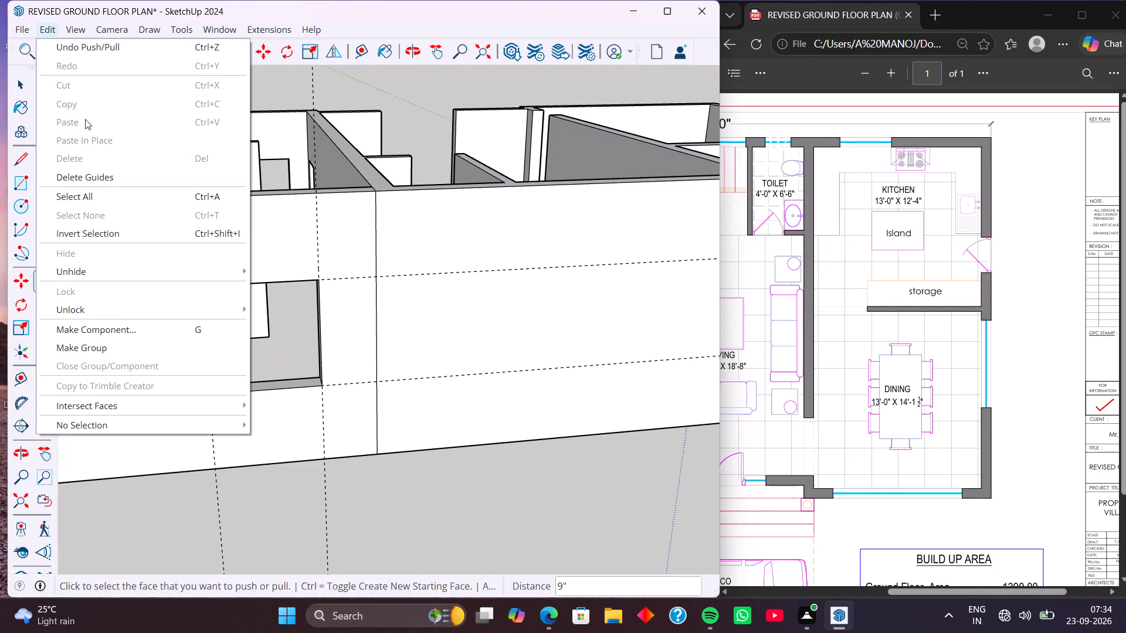
click(105, 180)
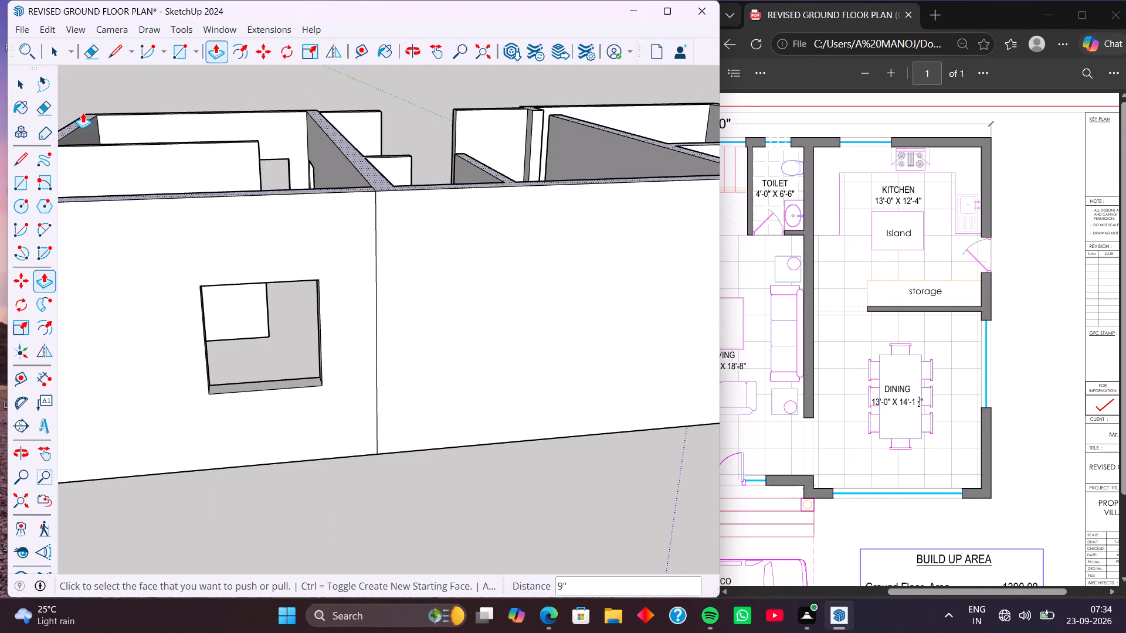
Erase the vertical reference line on the kitchen's rear wall and its short segment across the wall top.
click(86, 56)
drag(348, 258, 388, 260)
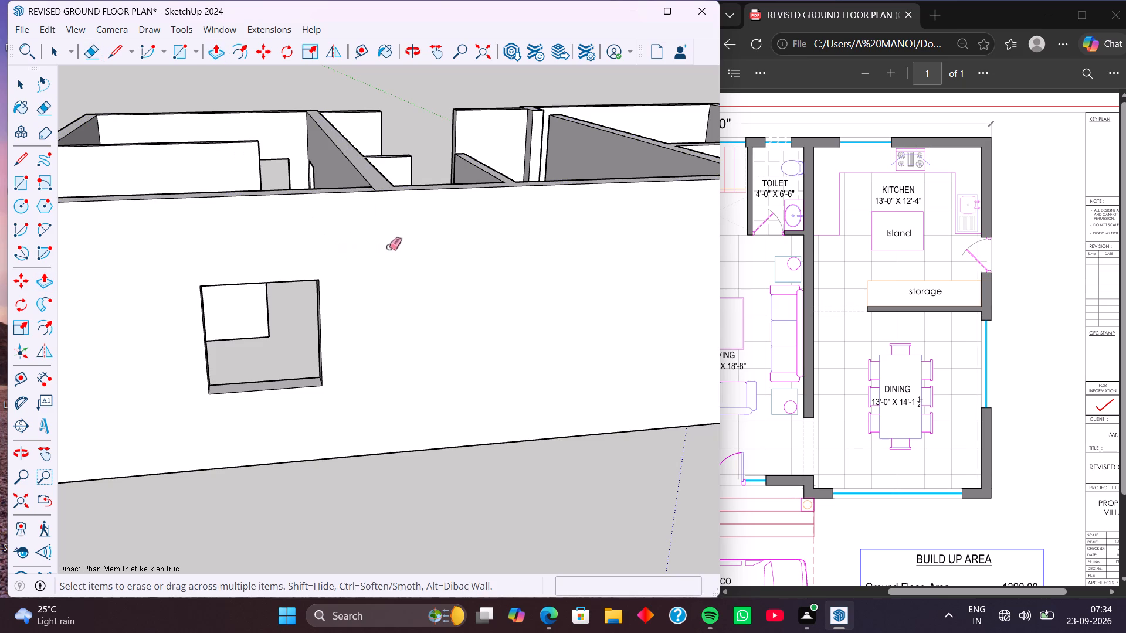
middle_drag(389, 232, 383, 328)
scroll(381, 327, up, 13)
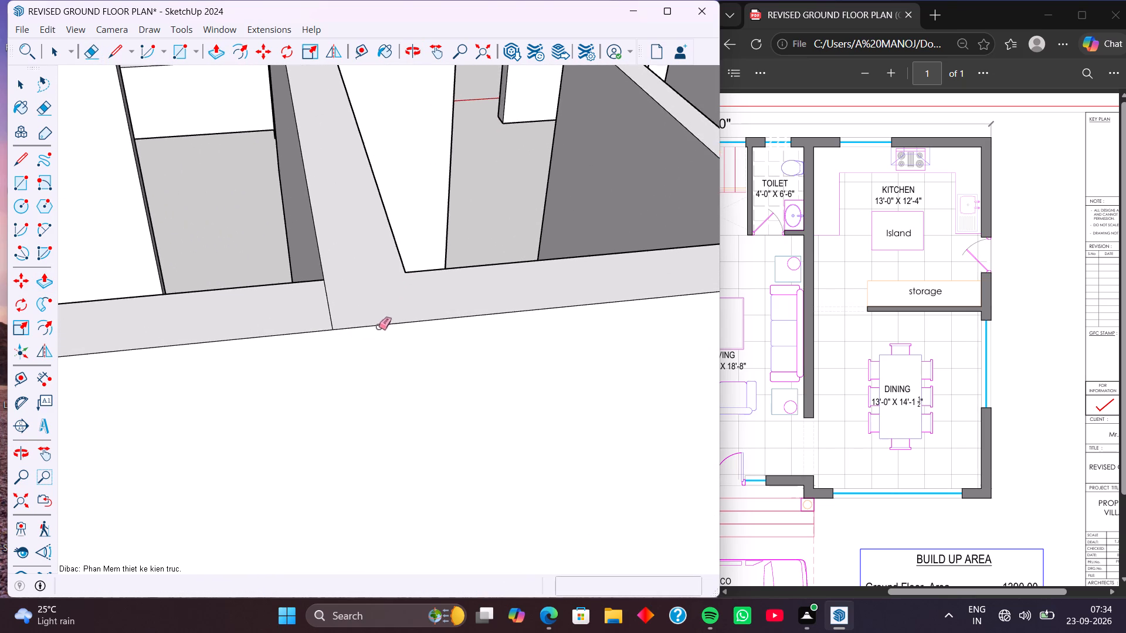
scroll(378, 326, up, 3)
click(310, 294)
scroll(312, 292, down, 15)
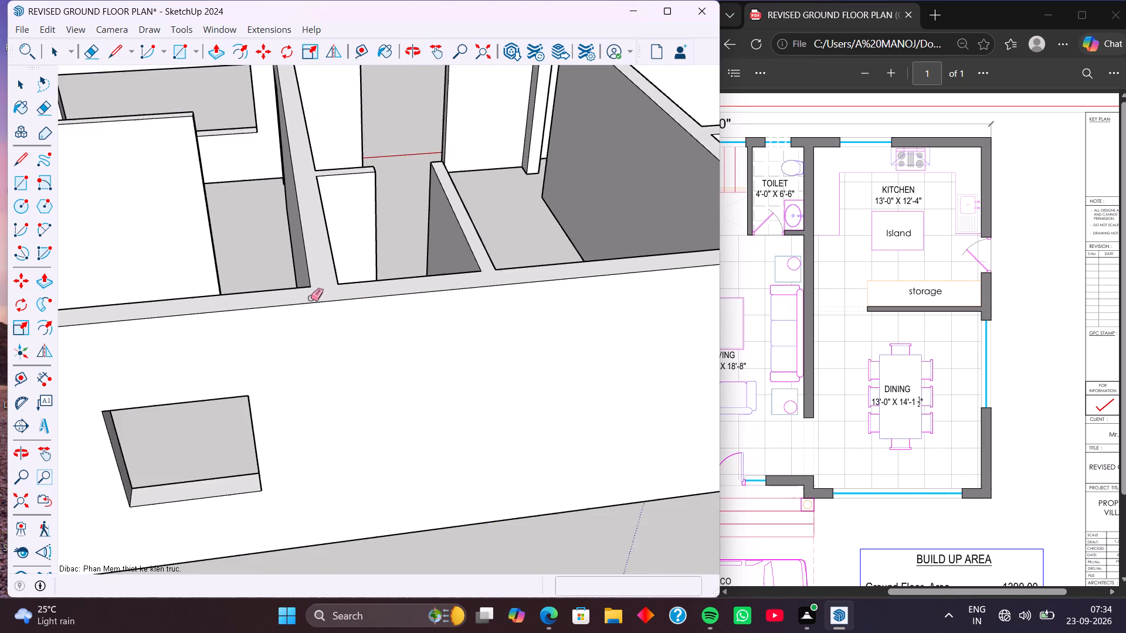
scroll(310, 298, down, 5)
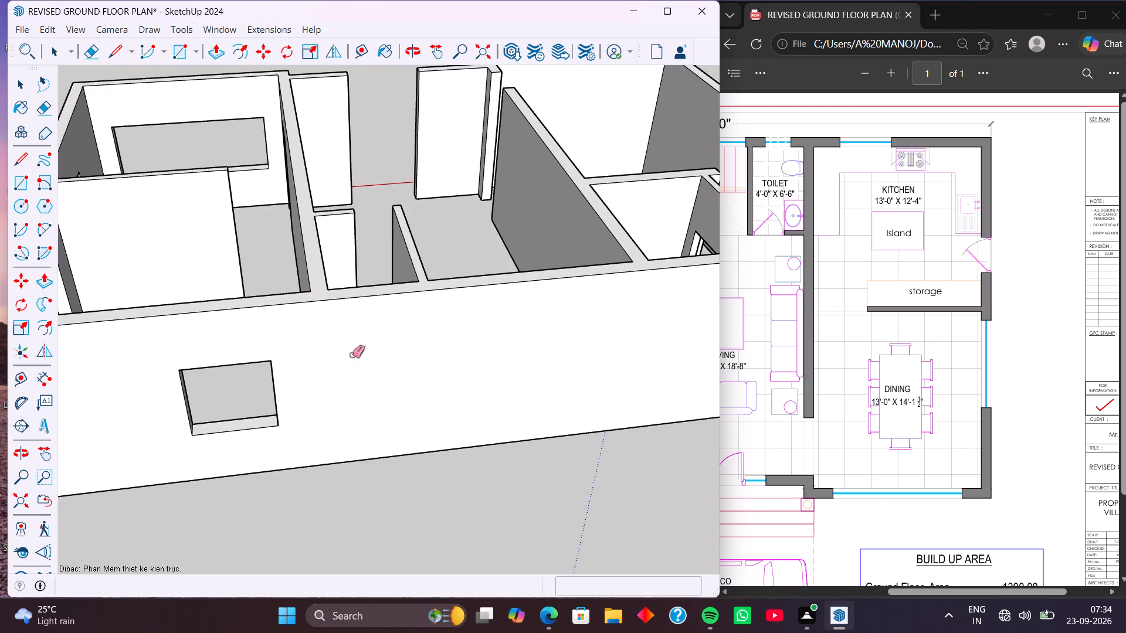
Close the REVISED GROUND FLOOR PLAN model, saving its changes.
click(702, 5)
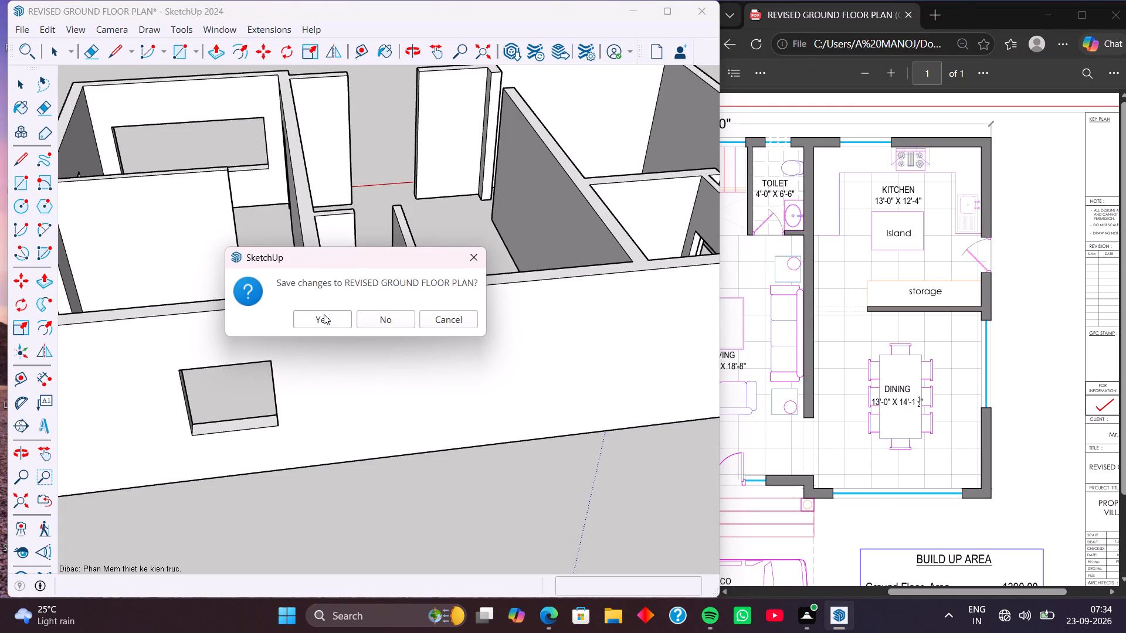
click(324, 319)
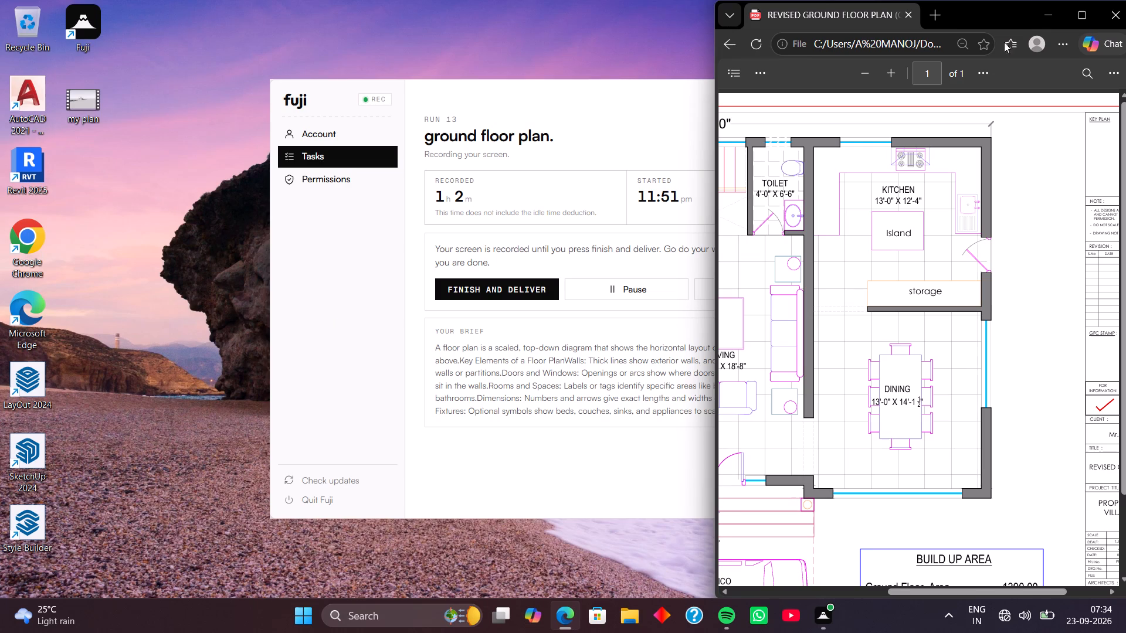
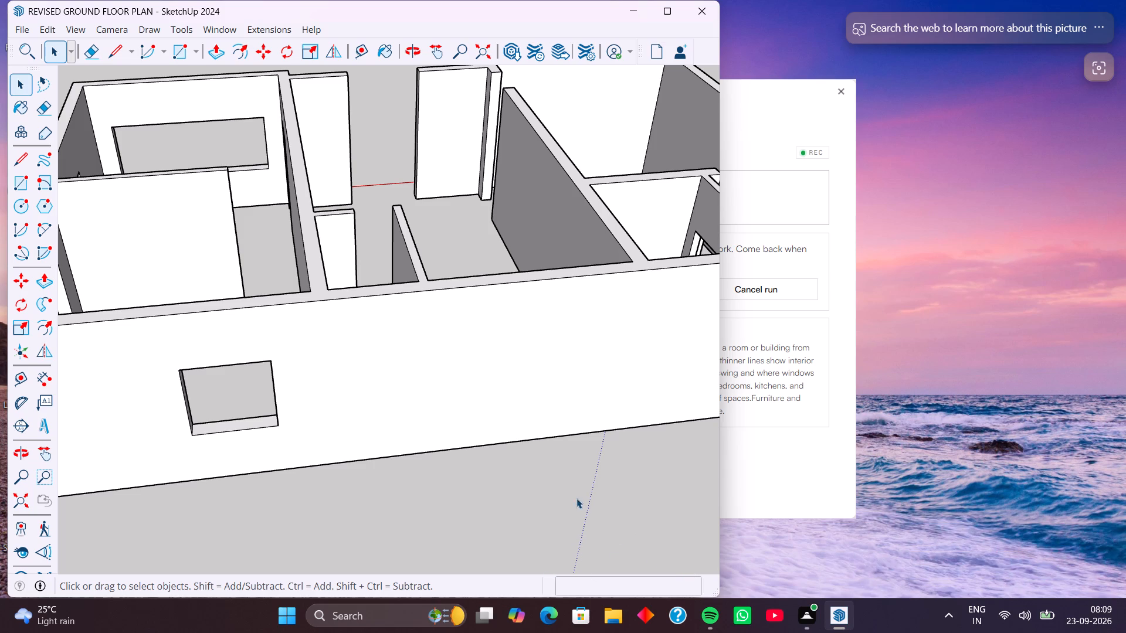
Open the REVISED GROUND FLOOR PLAN PDF from the Downloads folder as the reference and close the file browser.
click(613, 612)
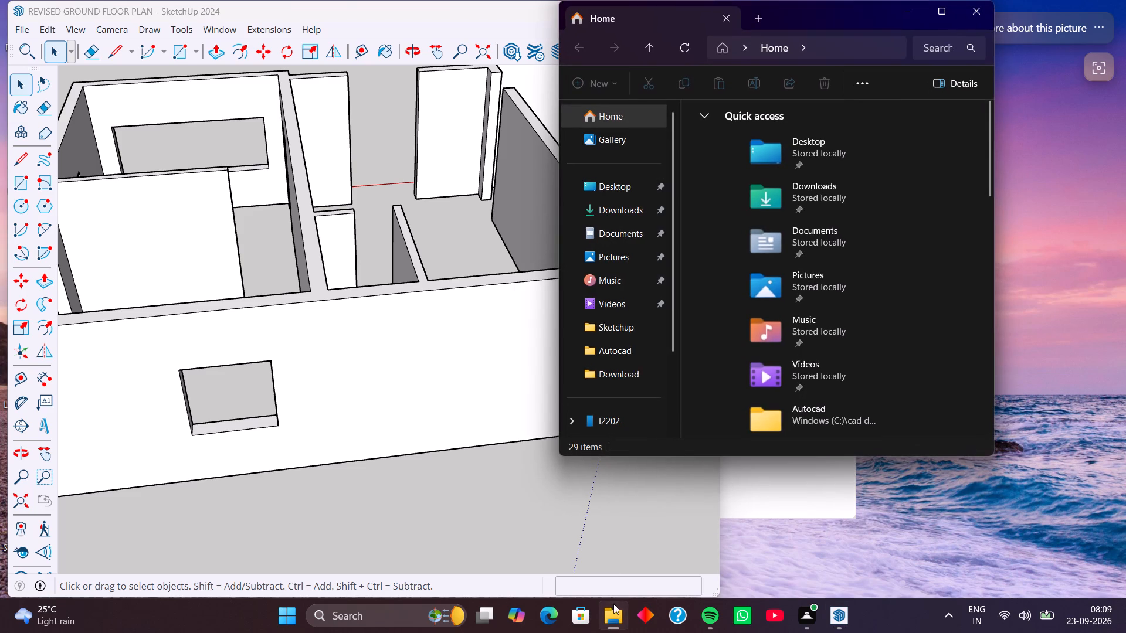
click(619, 216)
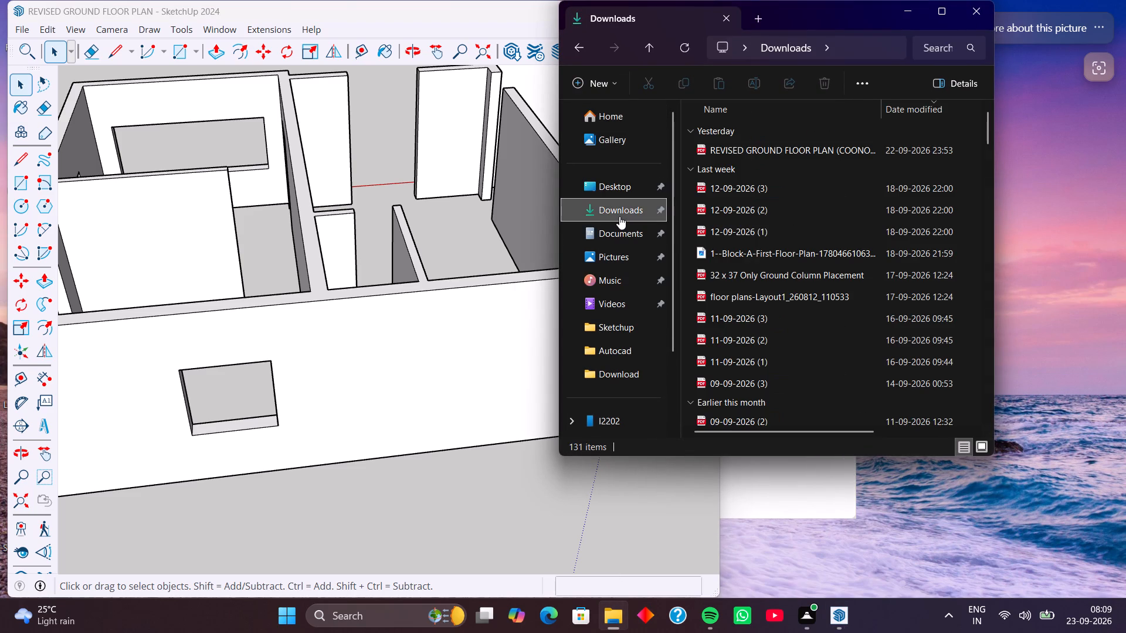
click(782, 149)
double_click(782, 149)
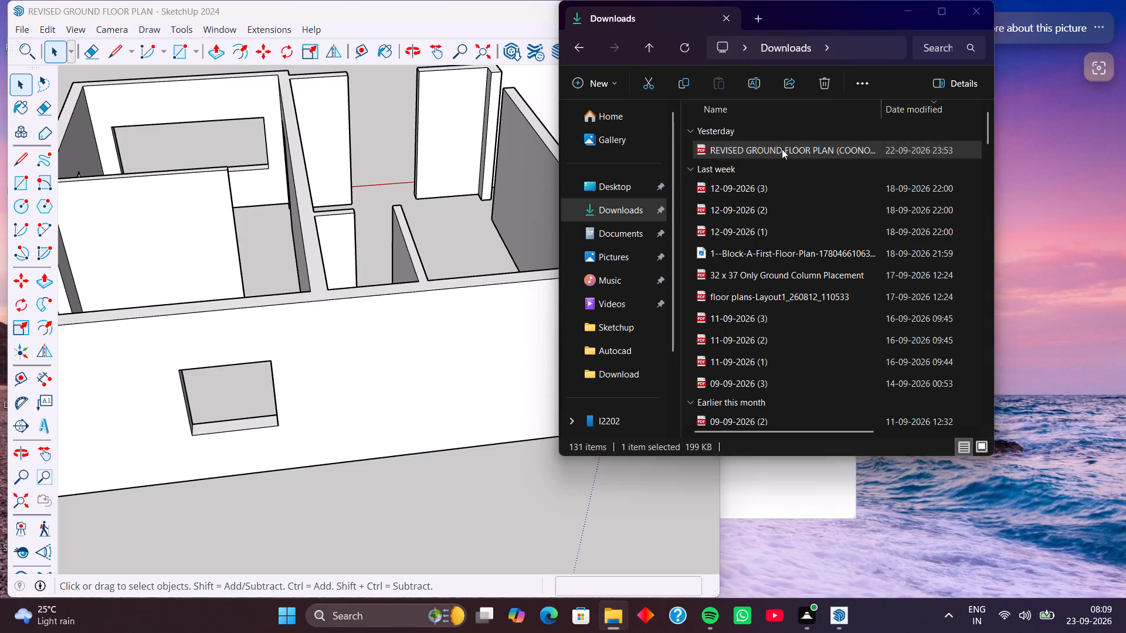
click(664, 13)
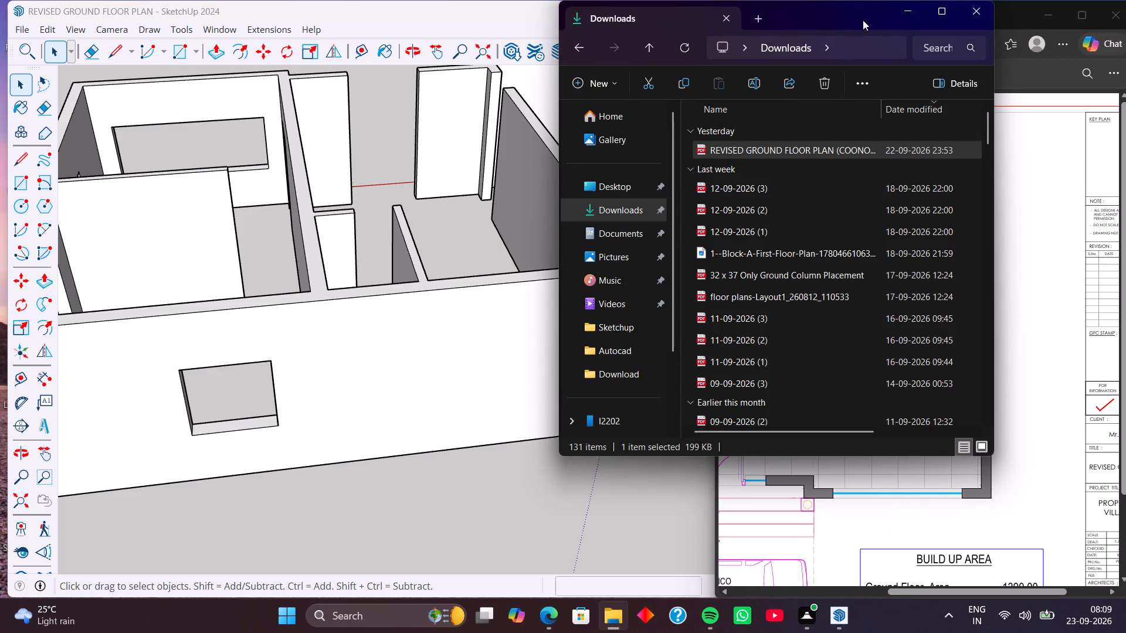
click(976, 8)
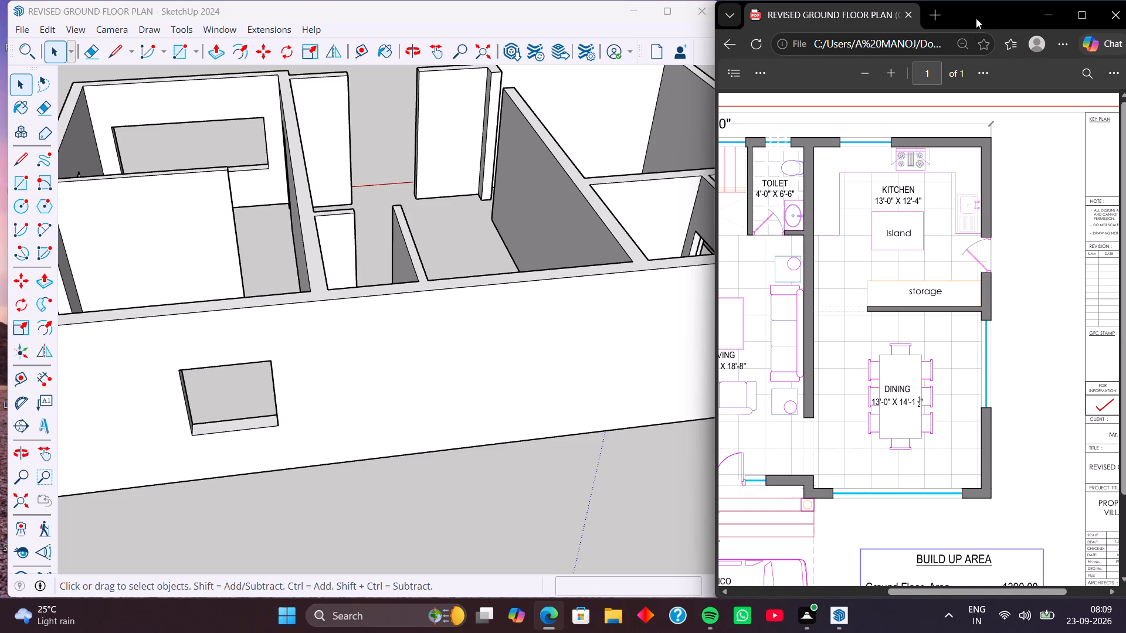
Copy the top edge of the wall end at the living room's front entrance opening 3' straight down.
scroll(477, 438, down, 6)
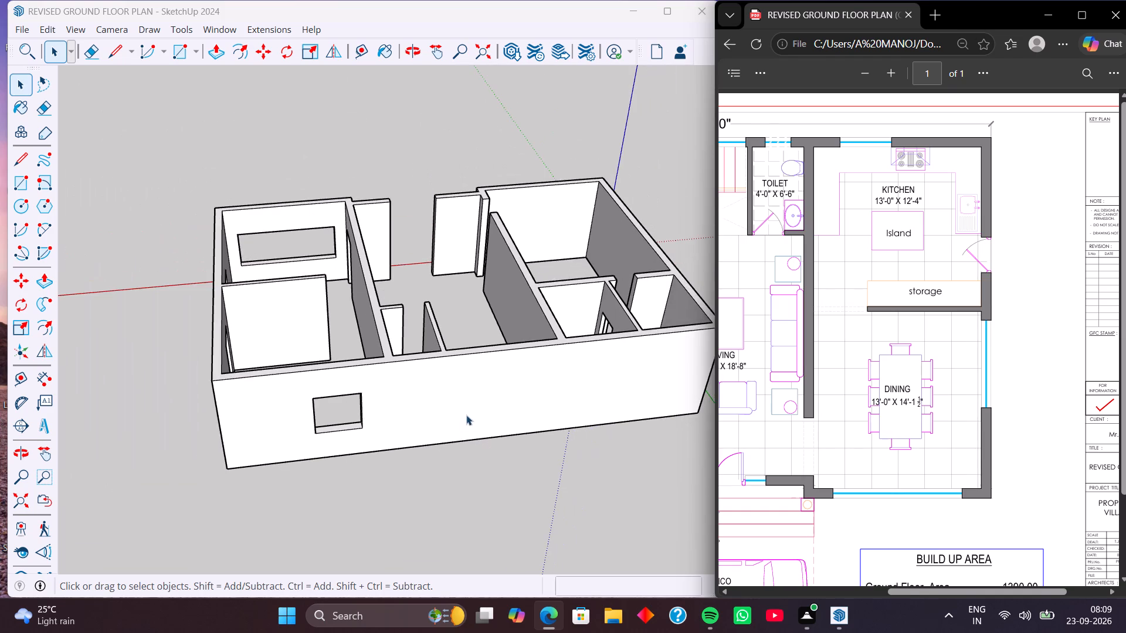
middle_drag(474, 403, 534, 338)
middle_drag(446, 418, 598, 399)
middle_drag(489, 372, 584, 390)
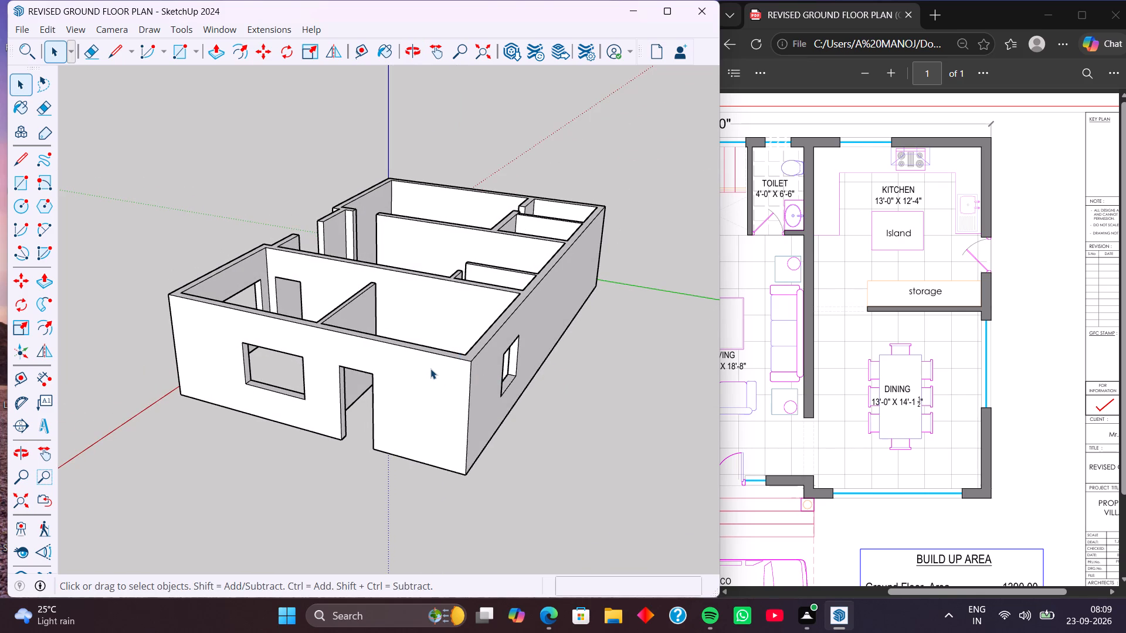
middle_drag(430, 369, 635, 366)
middle_drag(457, 358, 579, 335)
middle_drag(450, 331, 466, 402)
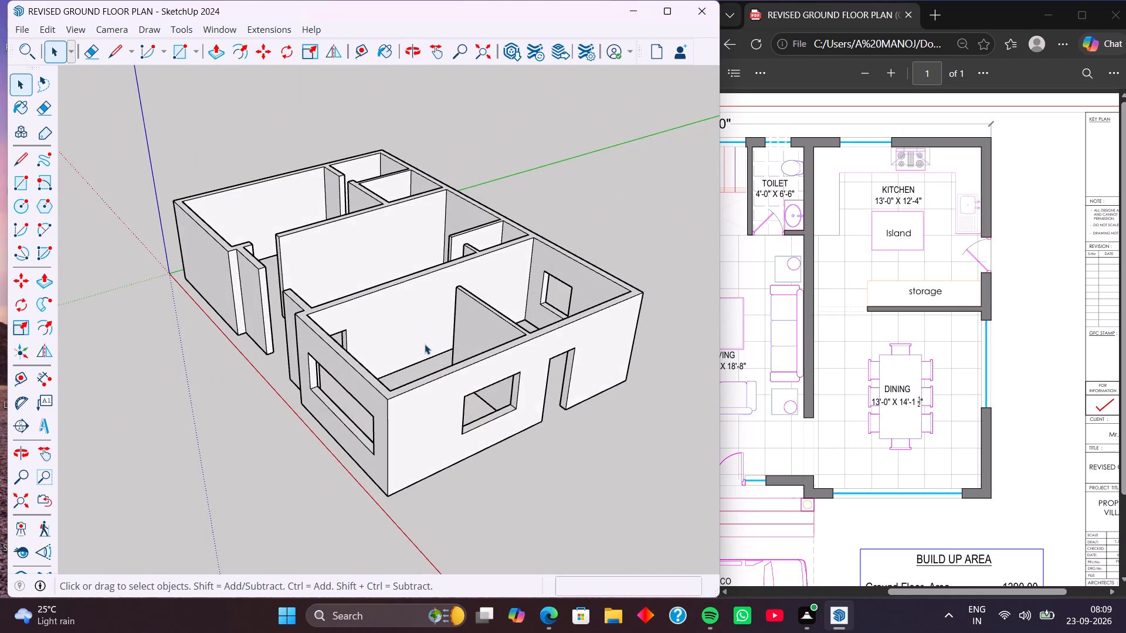
scroll(406, 336, up, 4)
scroll(356, 329, up, 3)
middle_drag(354, 328, 331, 333)
scroll(300, 336, down, 8)
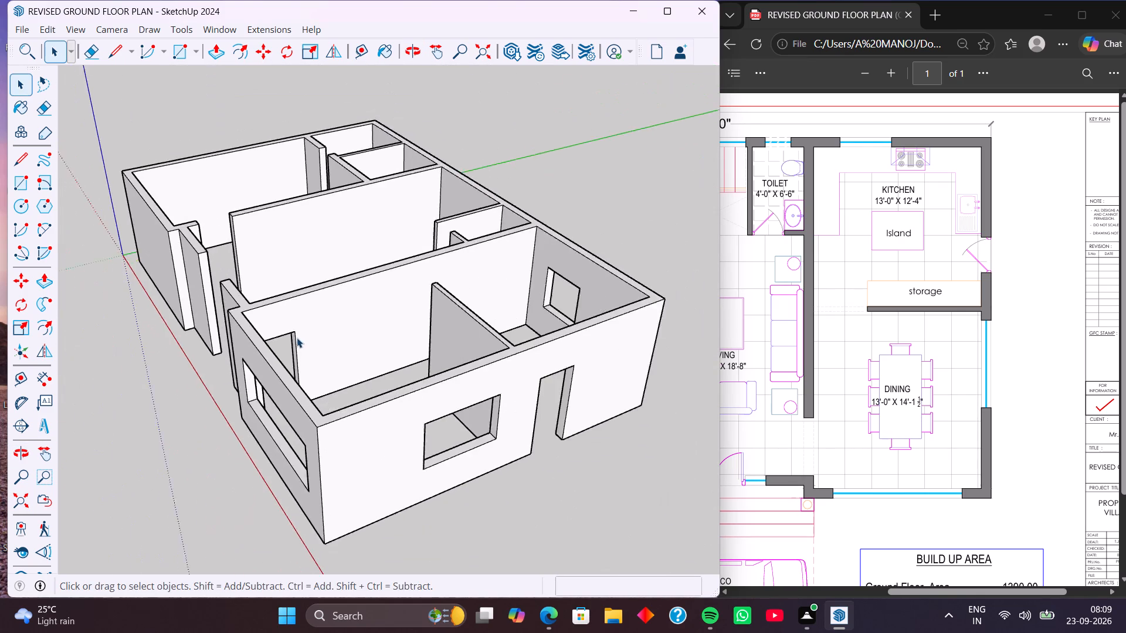
scroll(297, 338, down, 1)
middle_drag(337, 342, 263, 374)
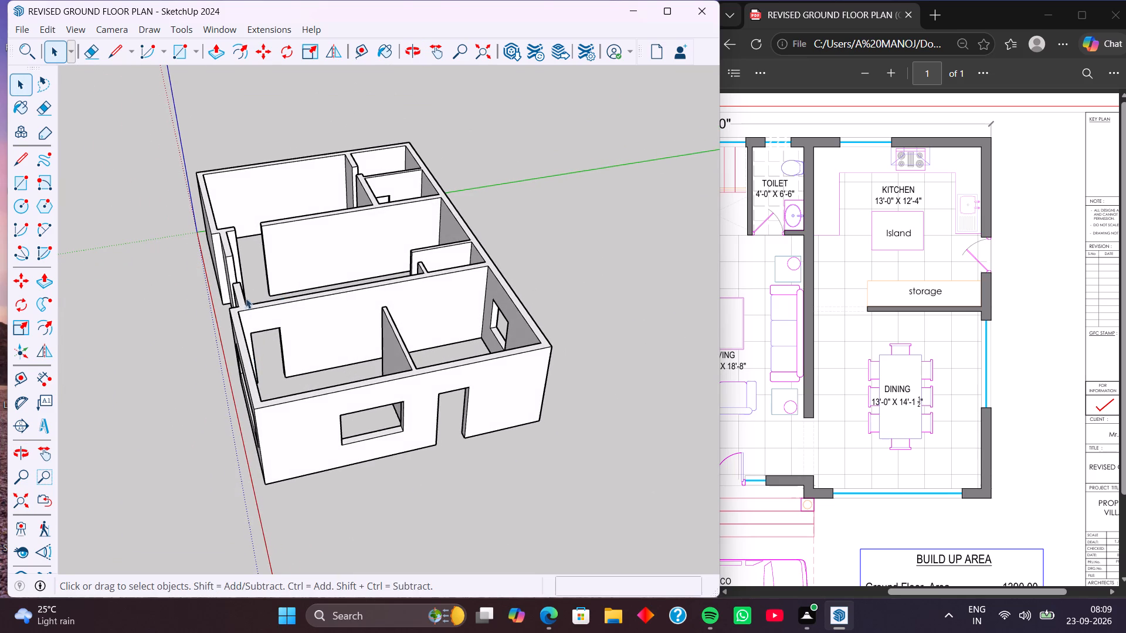
middle_drag(245, 298, 212, 329)
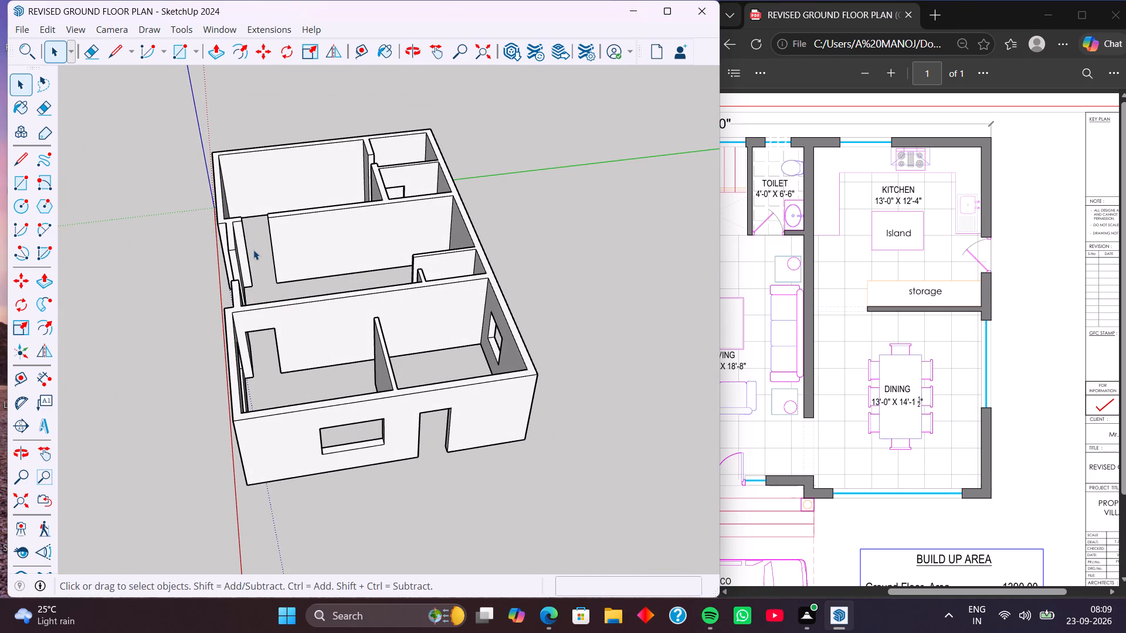
scroll(246, 251, up, 11)
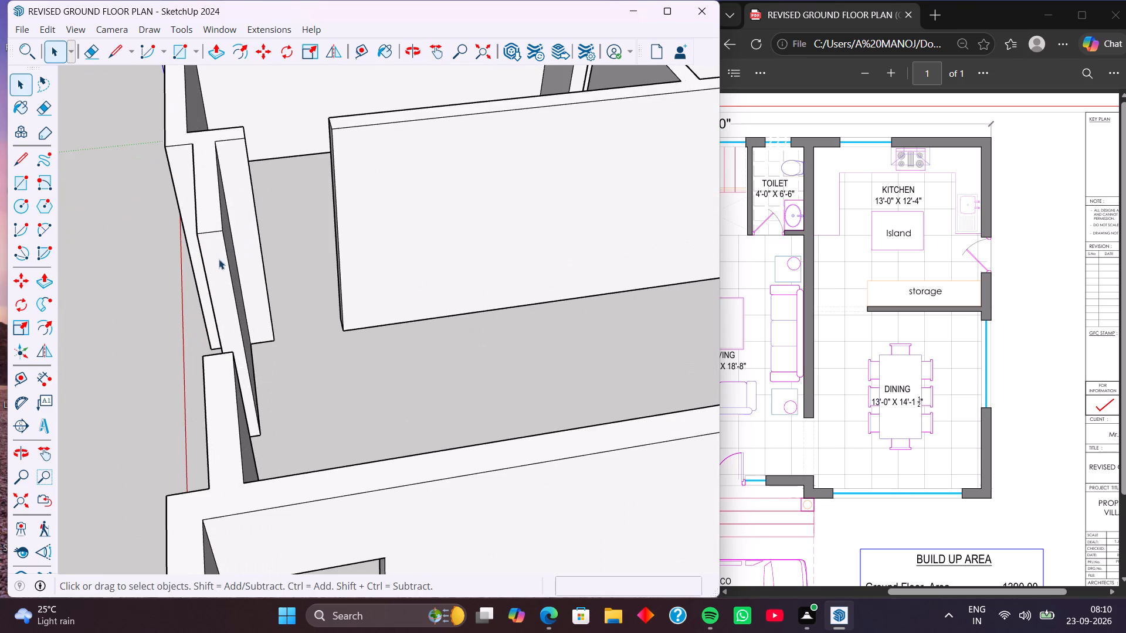
middle_drag(218, 259, 260, 233)
scroll(246, 233, up, 6)
click(224, 209)
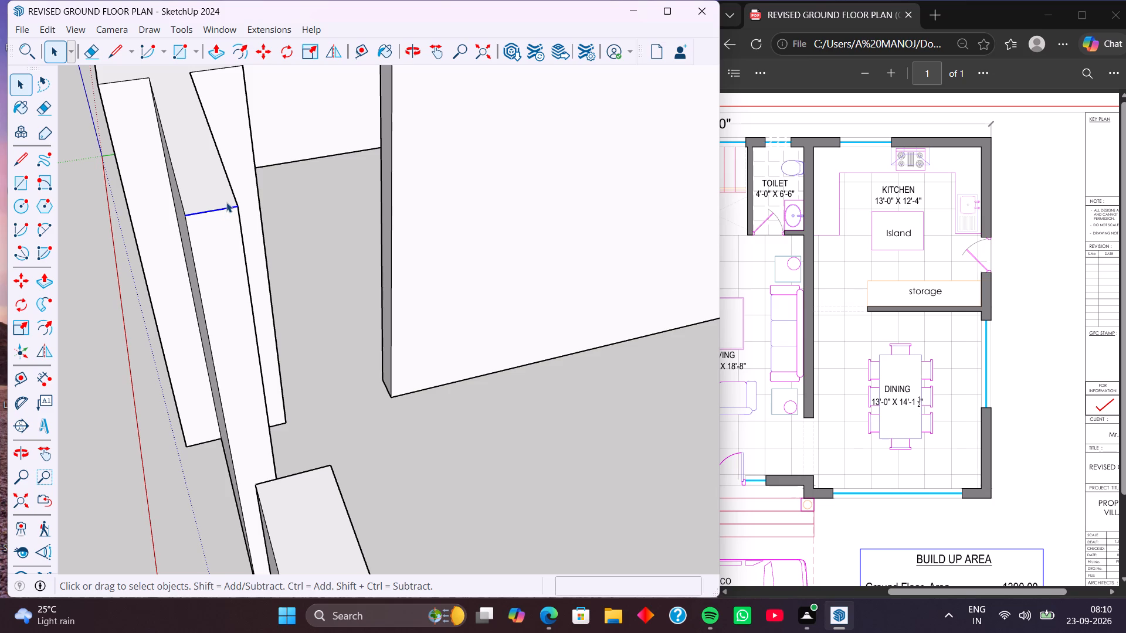
key(m)
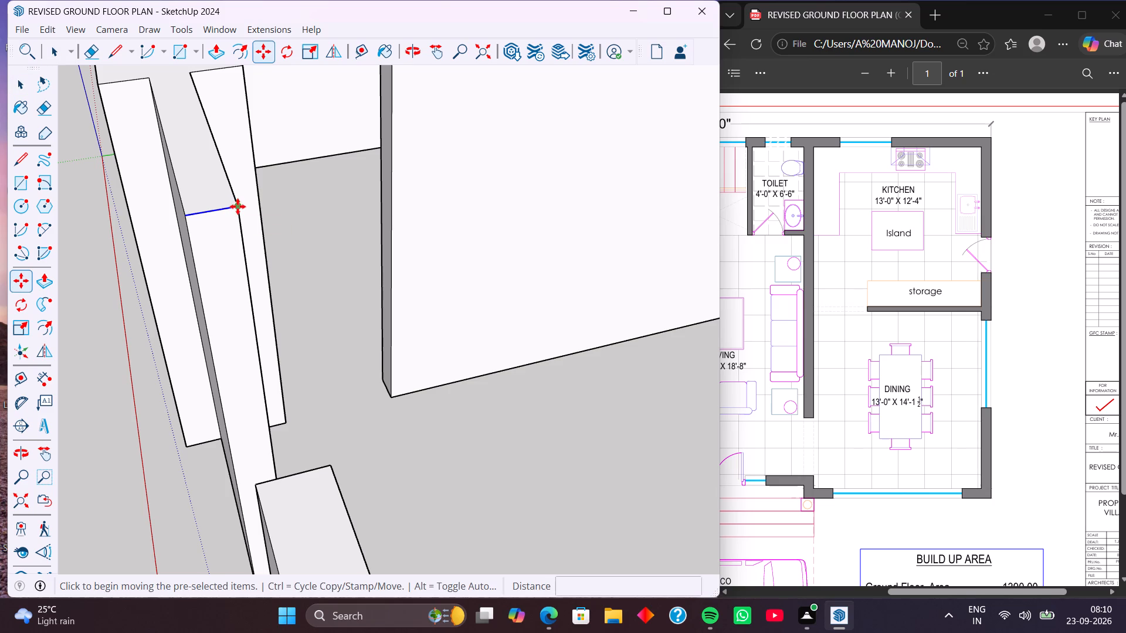
click(238, 206)
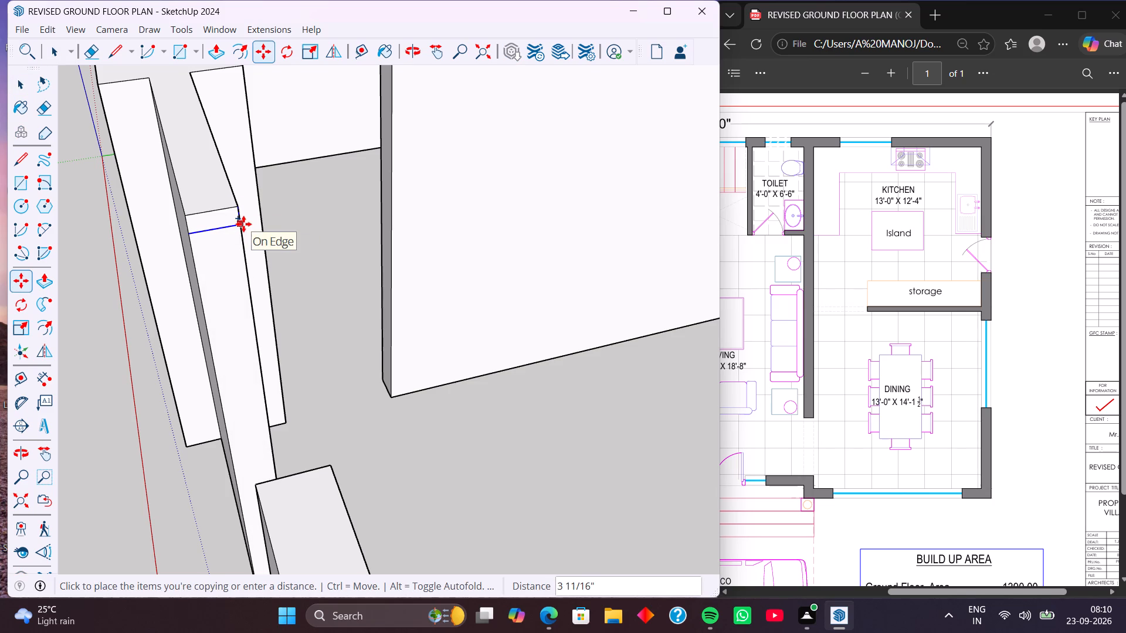
key(Up)
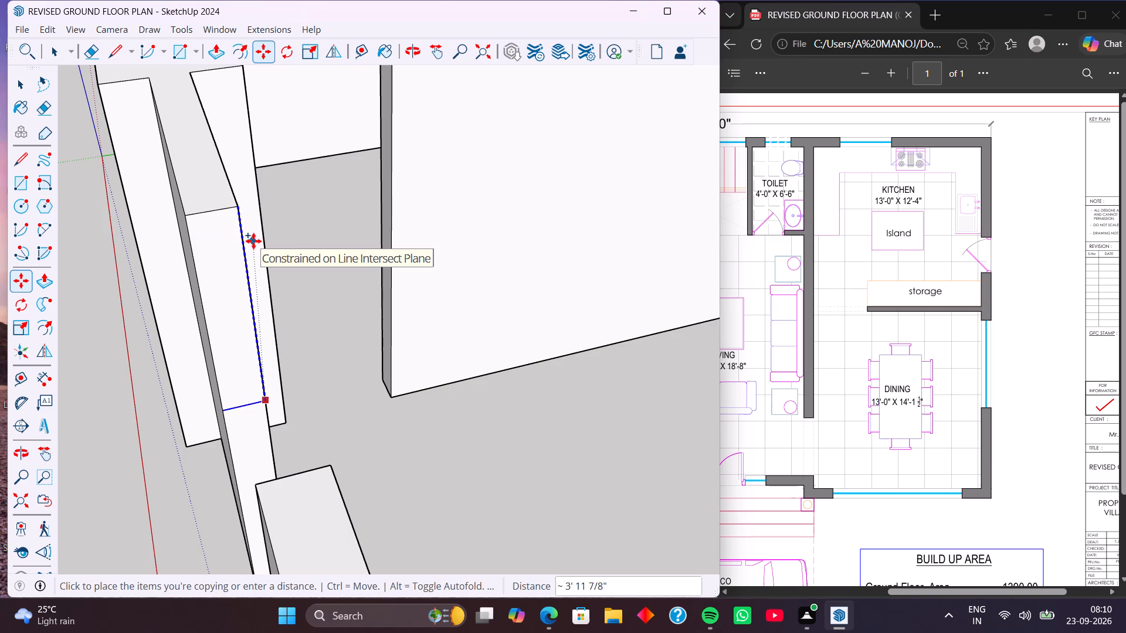
key(3)
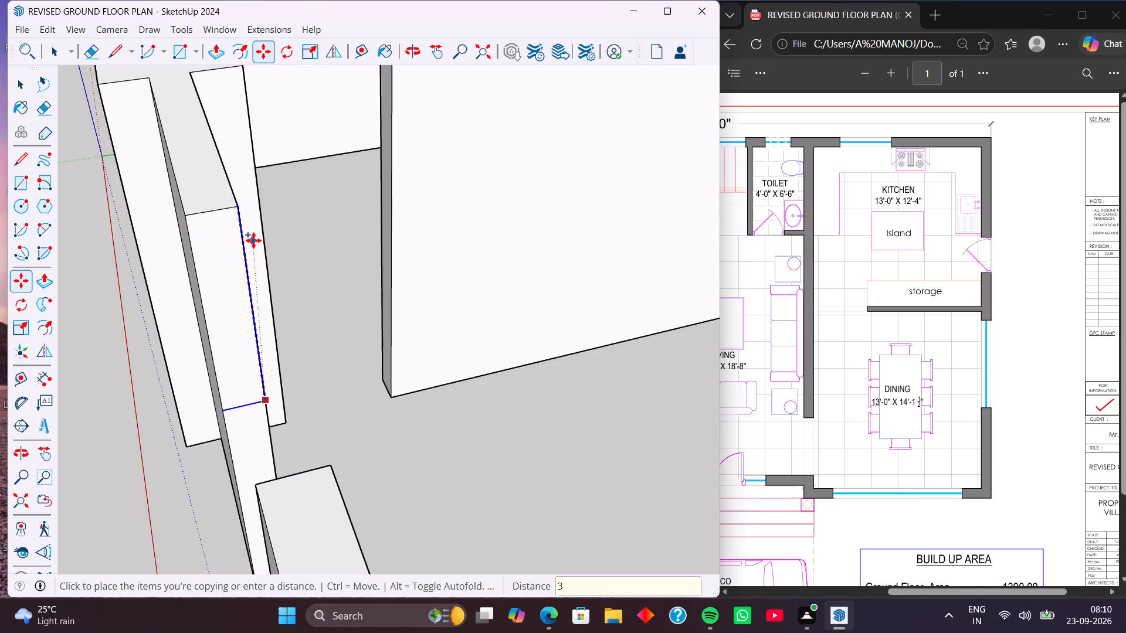
key(apostrophe)
key(Return)
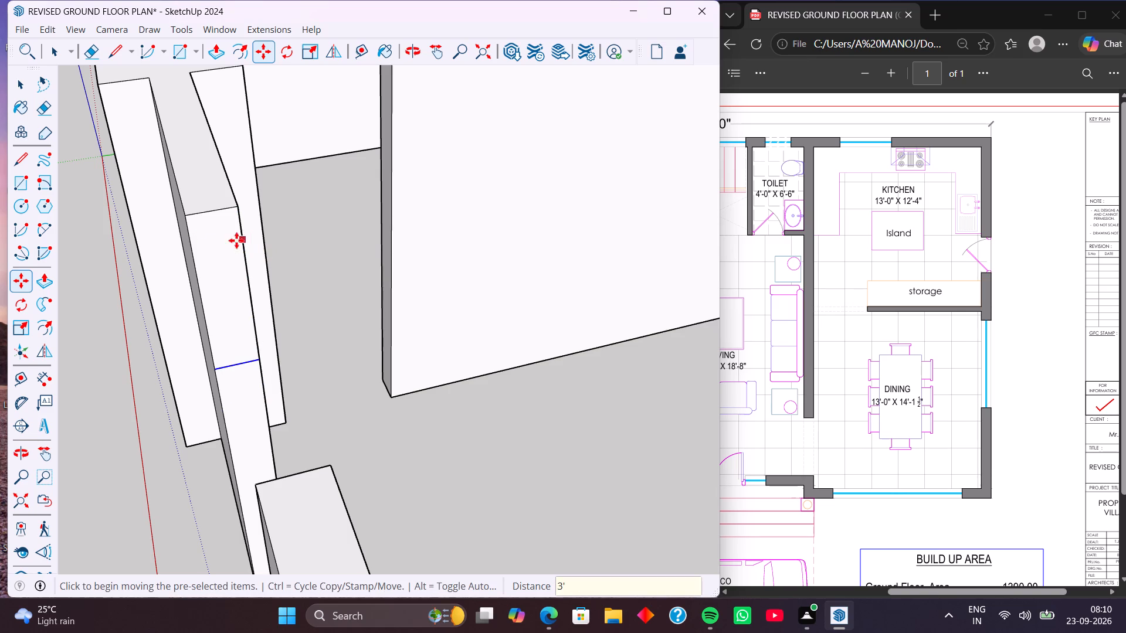
Push/pull the 3' high face 5' across the front entrance opening to the opposite wall as a lintel.
click(204, 52)
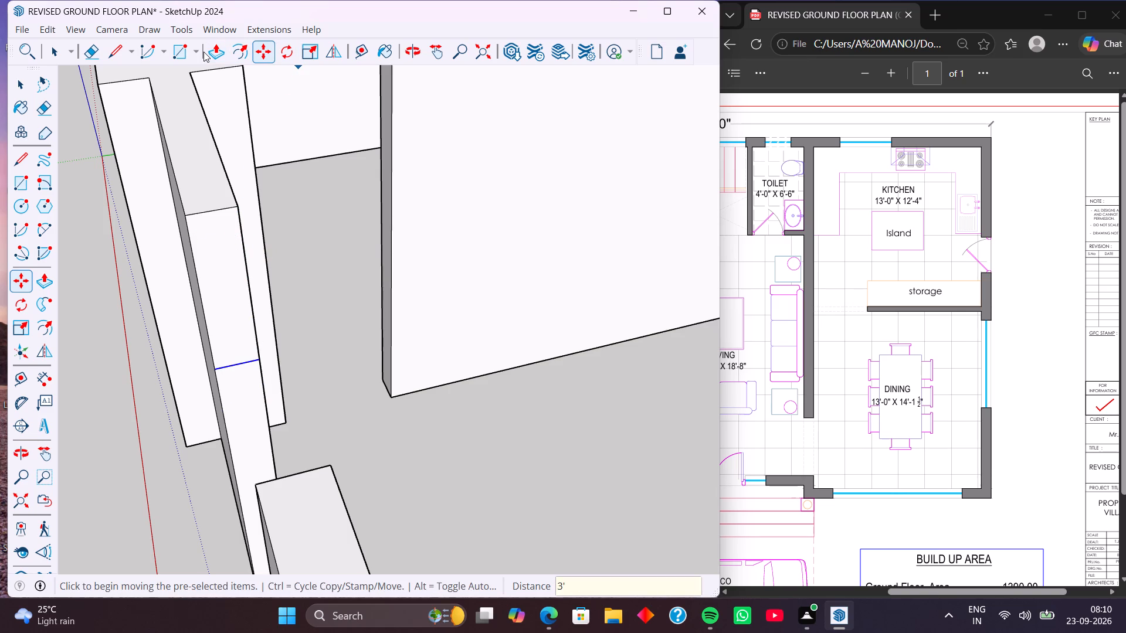
click(215, 51)
click(222, 250)
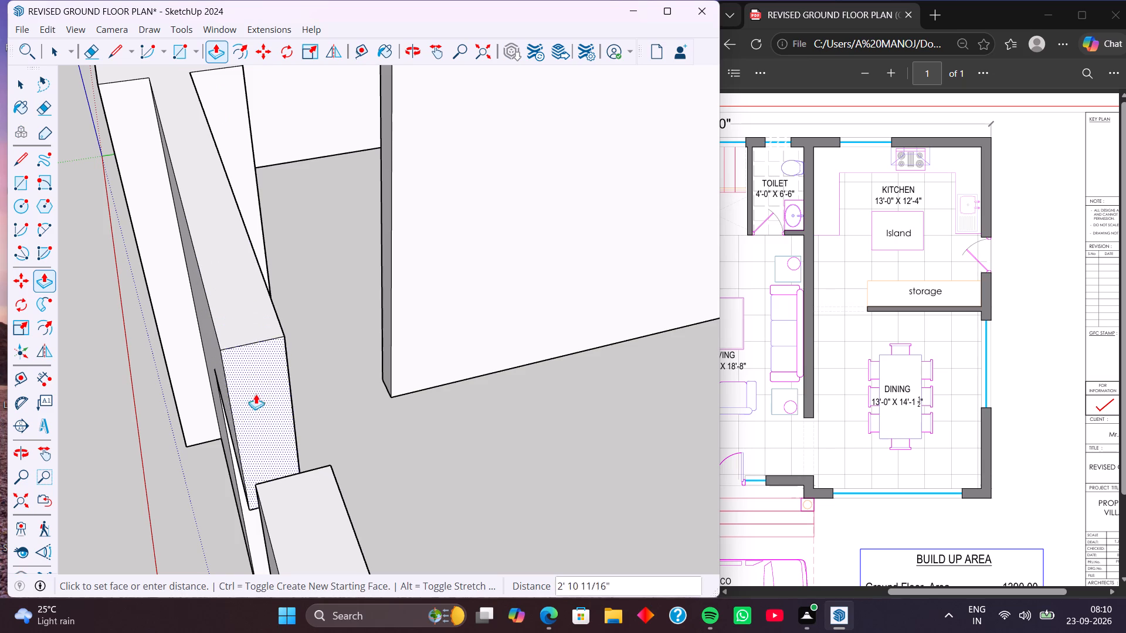
click(300, 472)
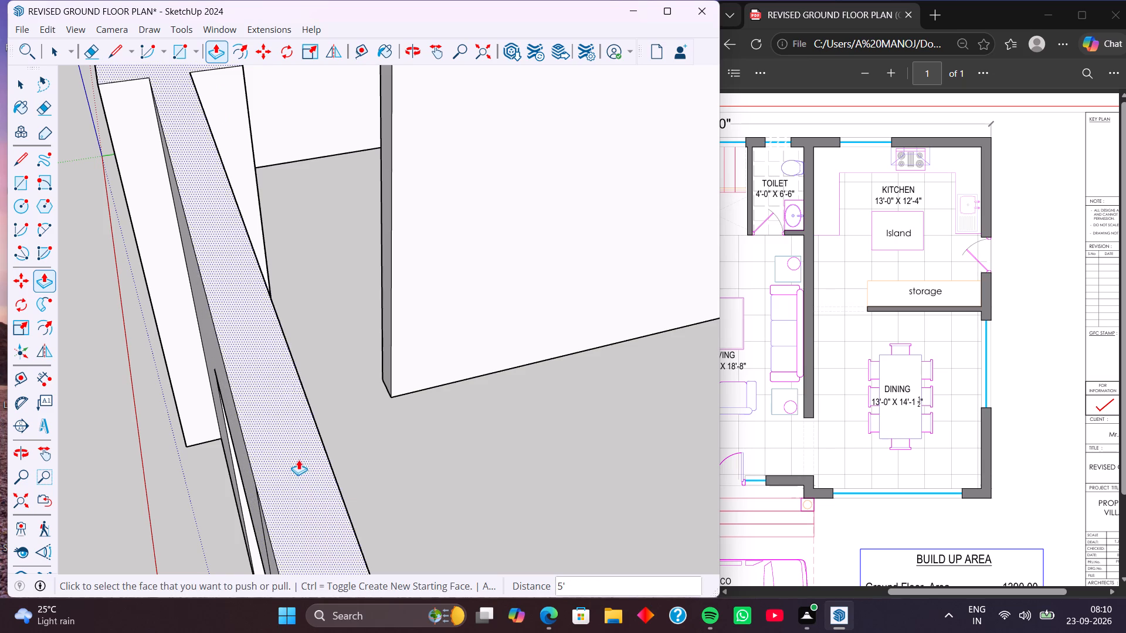
Erase the vertical seam lines on the outer and inner wall faces beside the front entrance lintel.
middle_drag(296, 441, 457, 362)
middle_drag(484, 417, 515, 420)
middle_drag(469, 423, 566, 424)
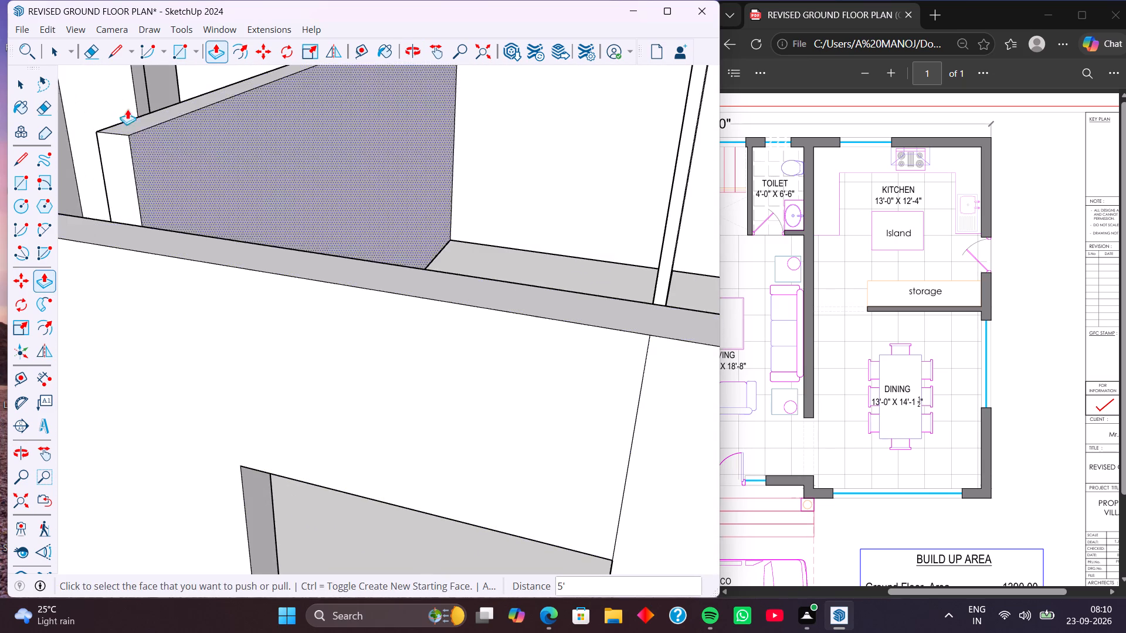
click(96, 50)
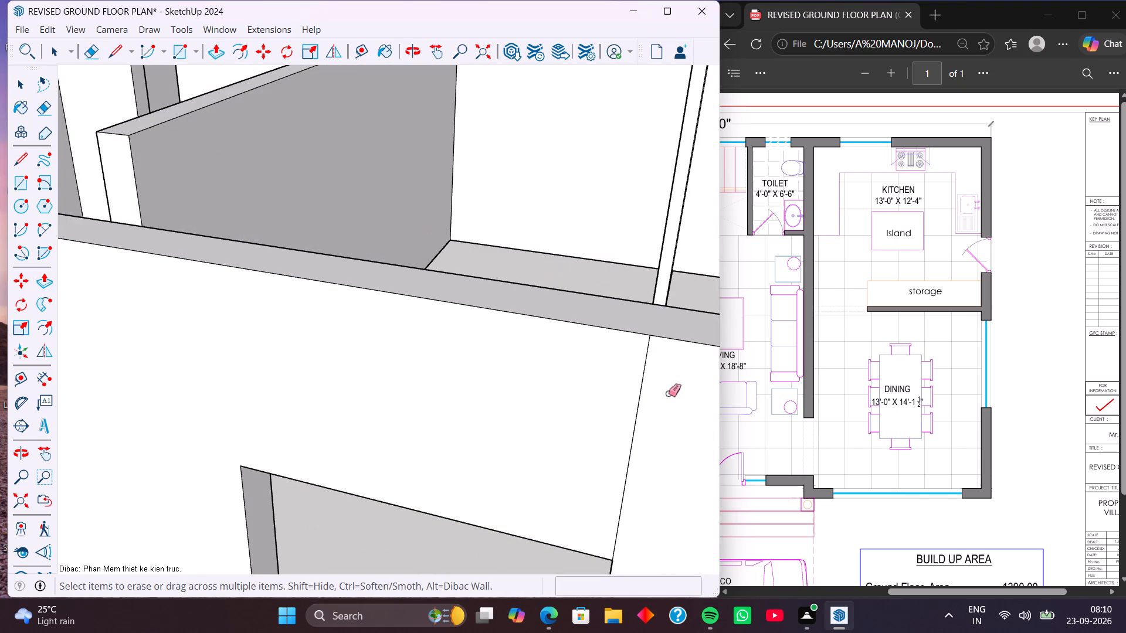
drag(668, 393, 587, 396)
middle_drag(633, 355, 339, 333)
middle_drag(610, 386, 367, 328)
scroll(376, 345, down, 20)
scroll(376, 345, down, 11)
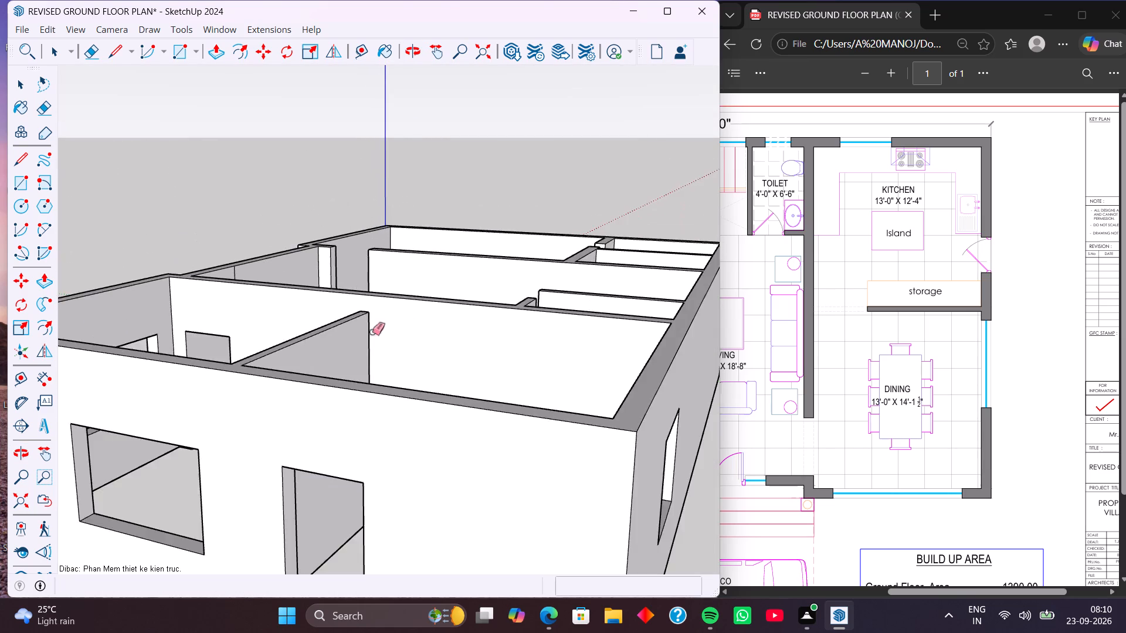
scroll(262, 270, up, 8)
middle_drag(277, 282, 221, 354)
drag(147, 367, 201, 338)
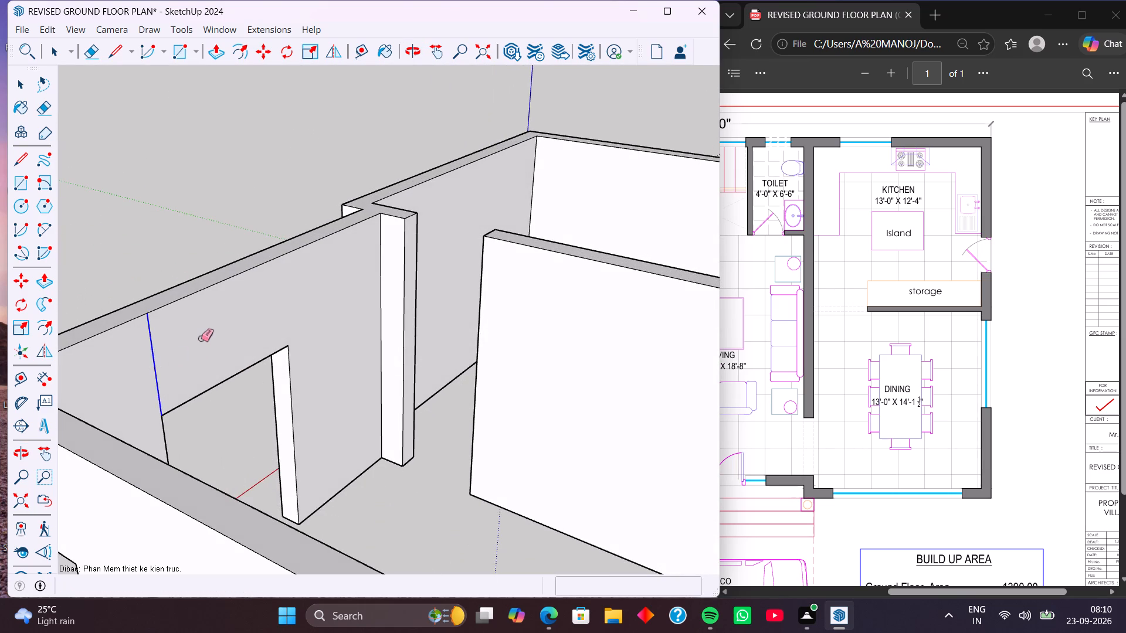
drag(201, 338, 202, 338)
Copy the top edge of the partition end at the doorway between the living room and the adjoining end room 3' down.
scroll(202, 338, down, 7)
middle_drag(184, 402, 352, 404)
middle_drag(389, 373, 695, 356)
middle_drag(301, 400, 636, 441)
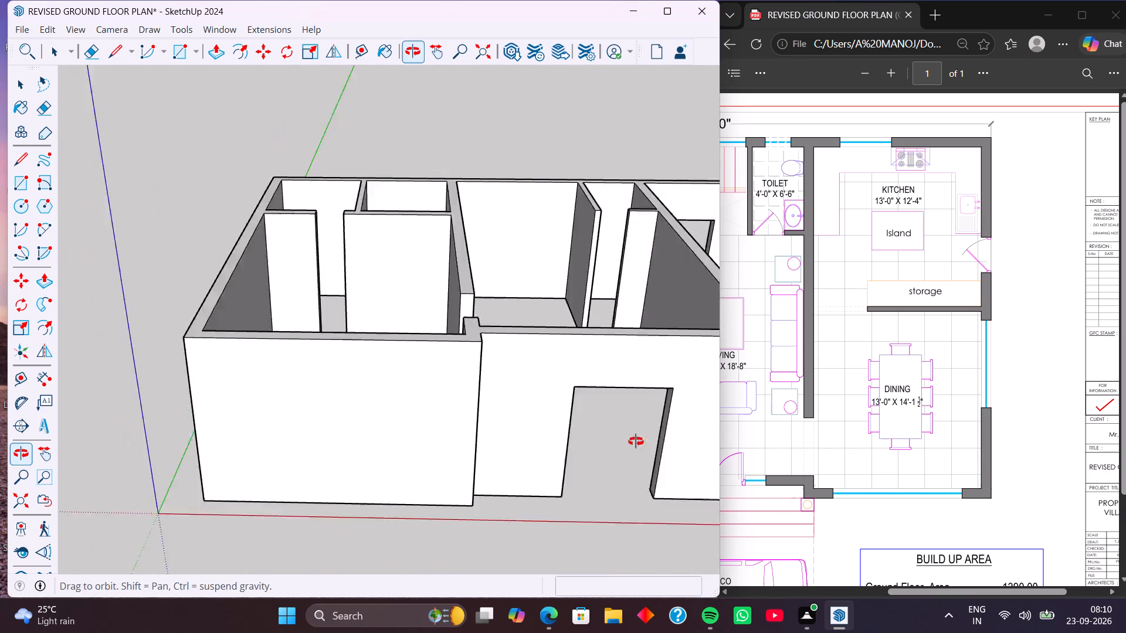
middle_drag(636, 441, 644, 443)
scroll(611, 342, up, 9)
middle_drag(497, 309, 467, 404)
scroll(468, 404, up, 5)
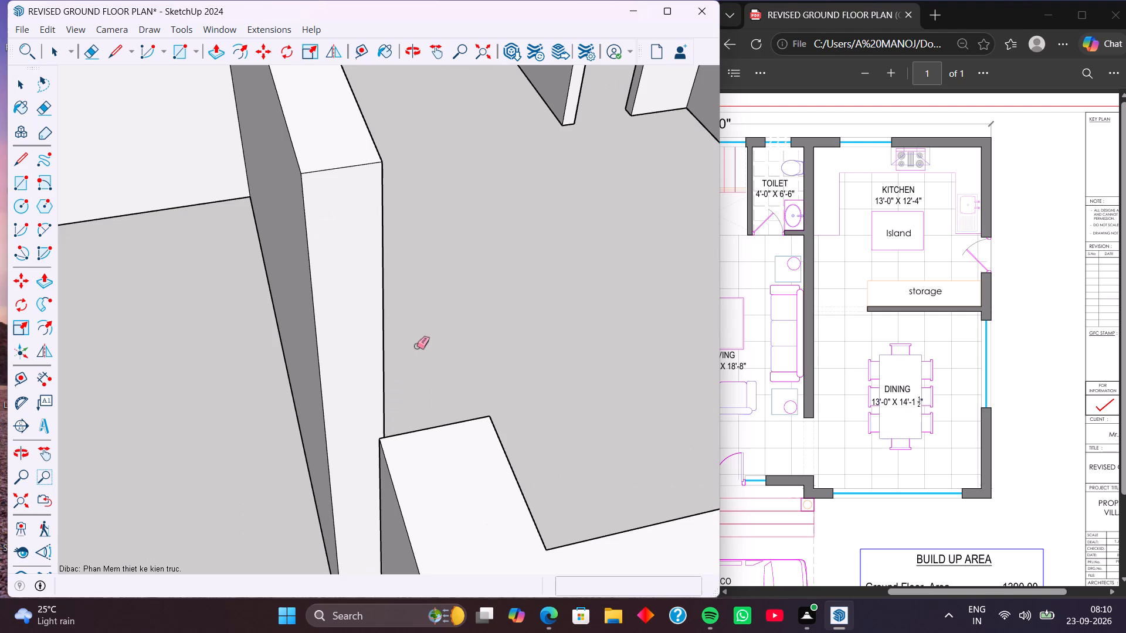
key(space)
click(351, 168)
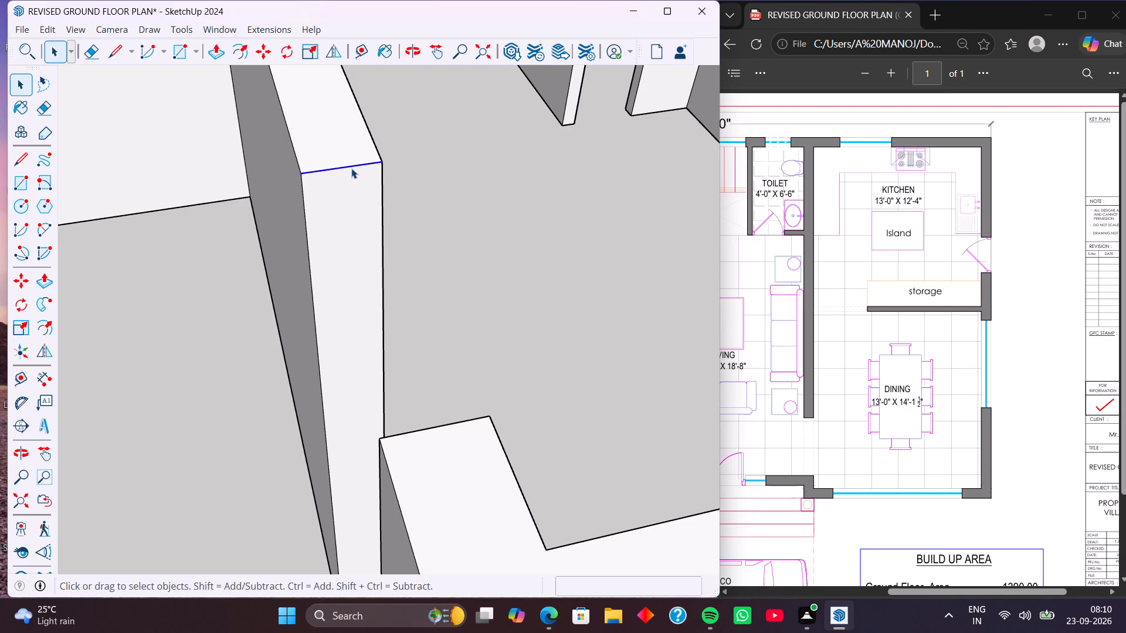
key(m)
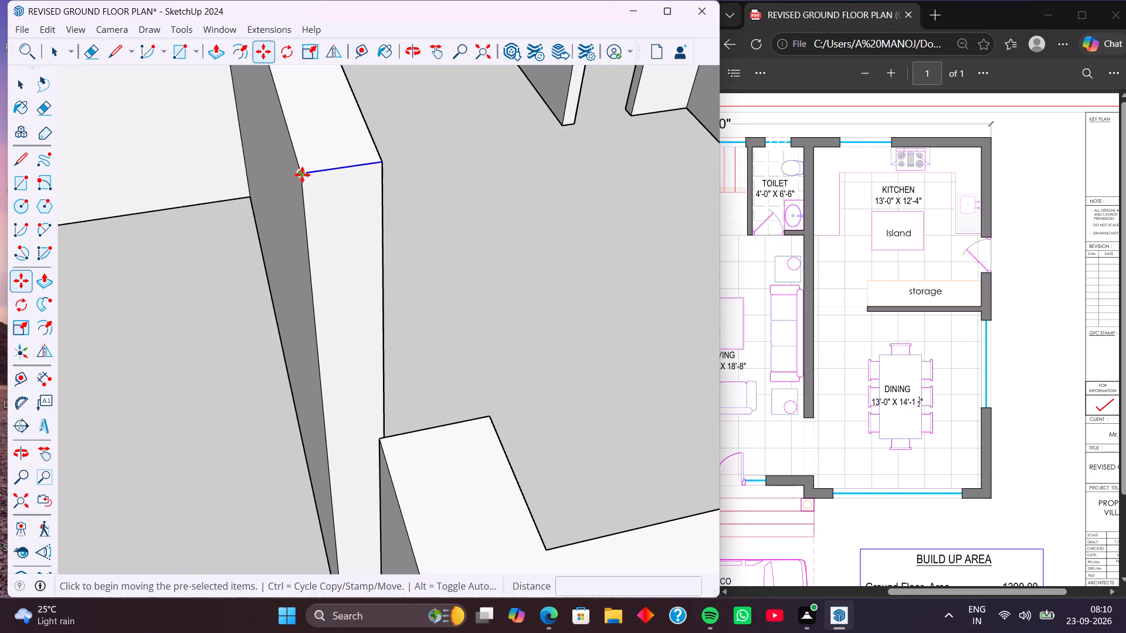
click(302, 173)
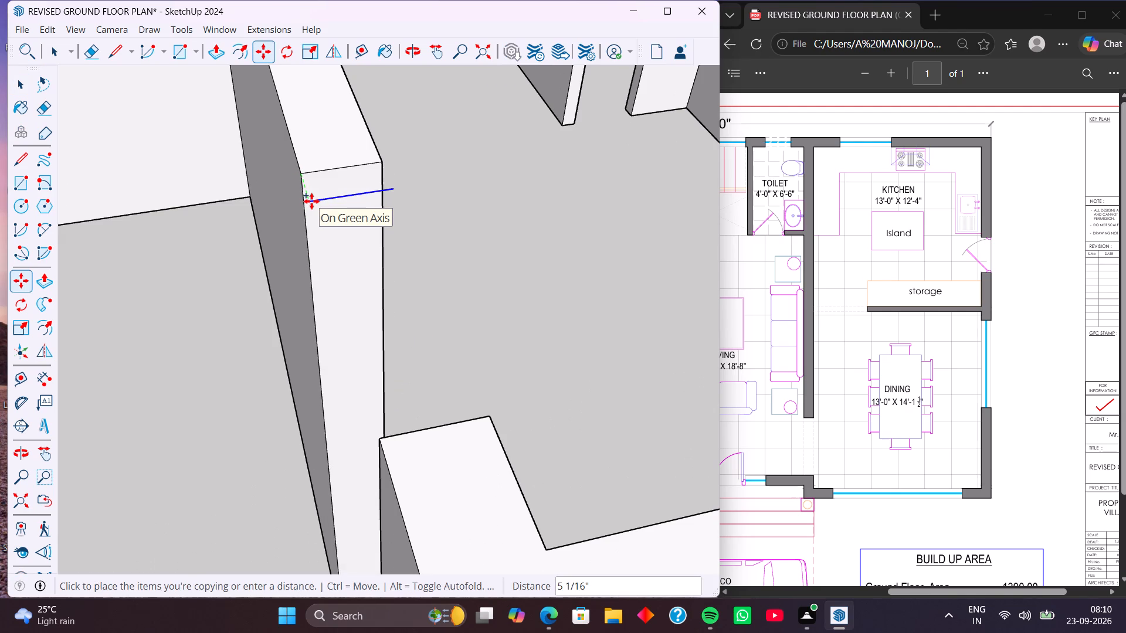
key(Up)
key(3)
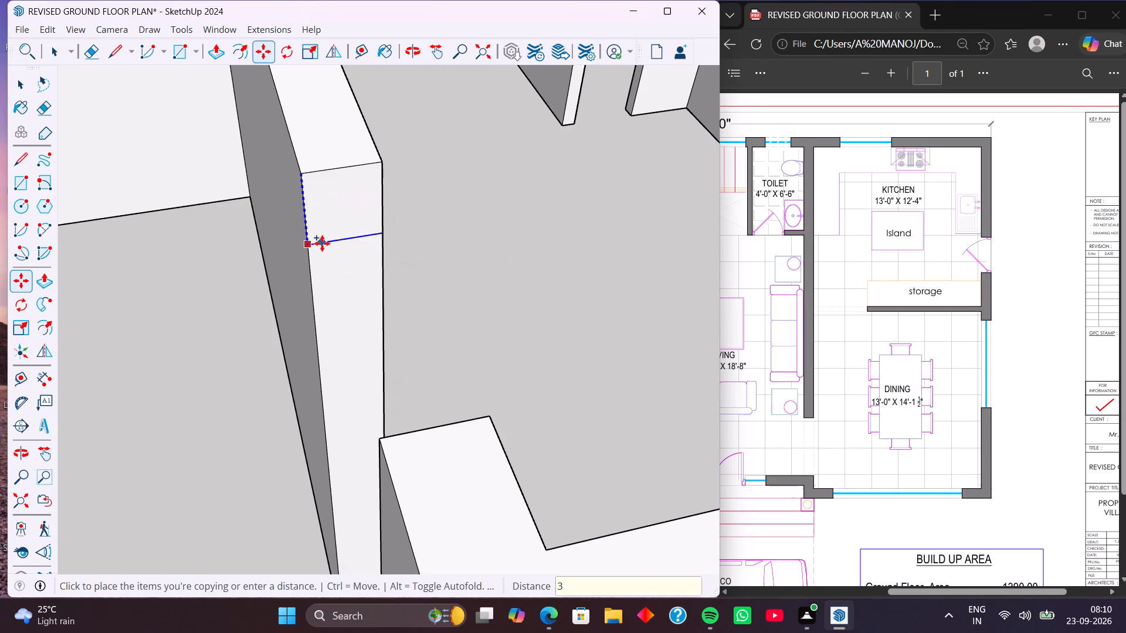
key(apostrophe)
key(Return)
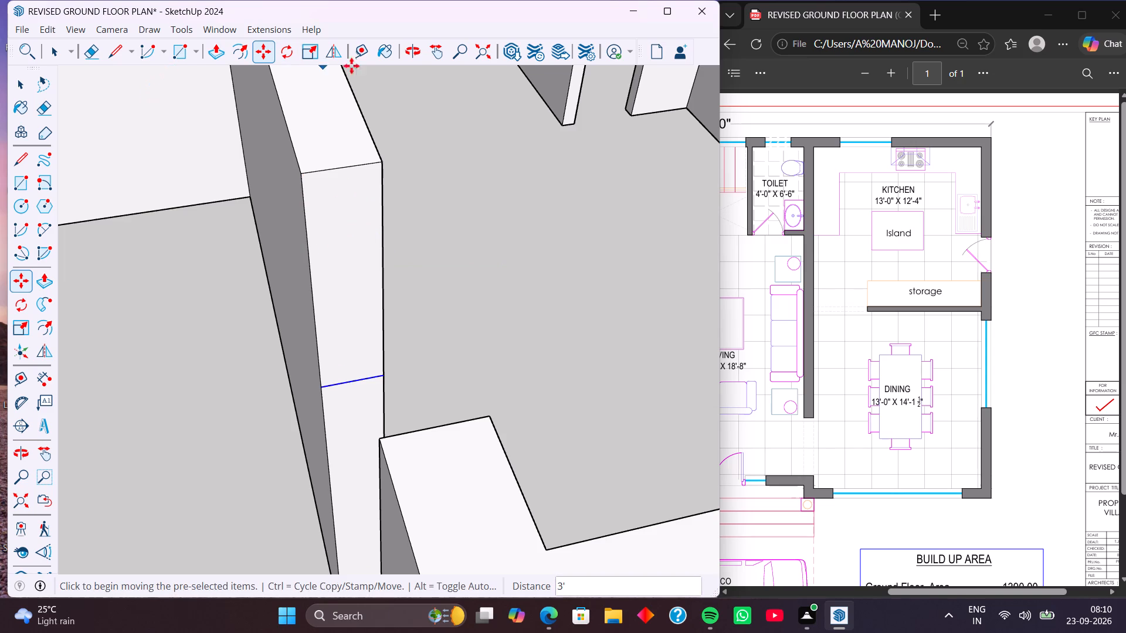
Push/pull the 3' high face 3' across that doorway to the short wall stub as a lintel.
click(216, 56)
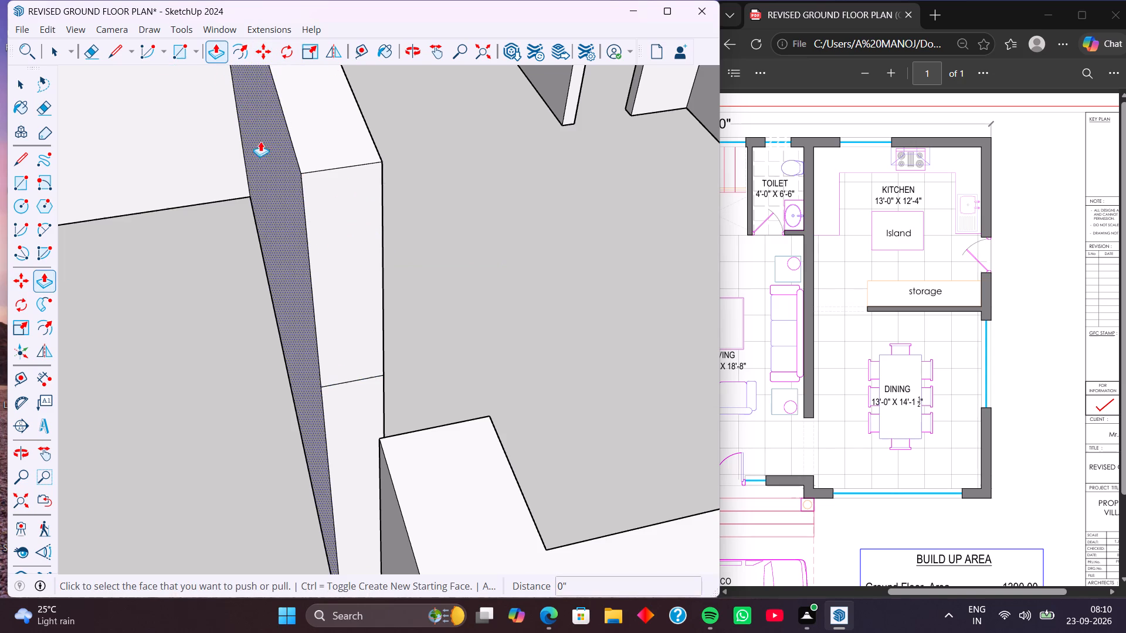
click(359, 195)
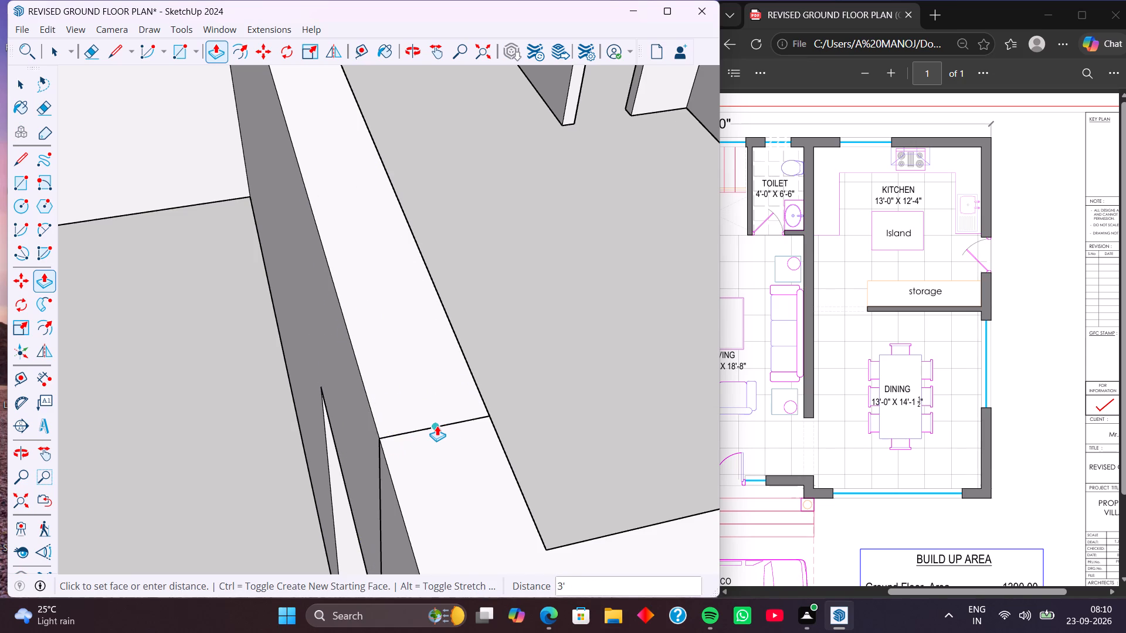
click(436, 426)
scroll(375, 335, down, 5)
middle_drag(367, 394, 612, 395)
middle_drag(395, 363, 480, 377)
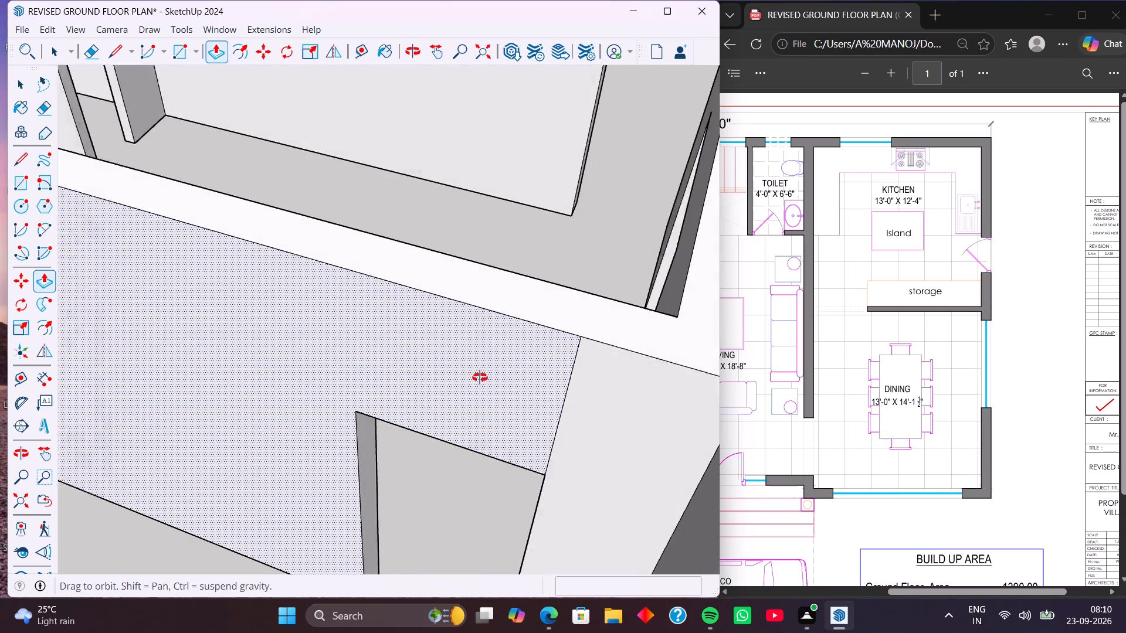
Erase the vertical seam lines on both wall faces beside the new lintel over the doorway between the living room and bedroom.
middle_drag(480, 377, 481, 377)
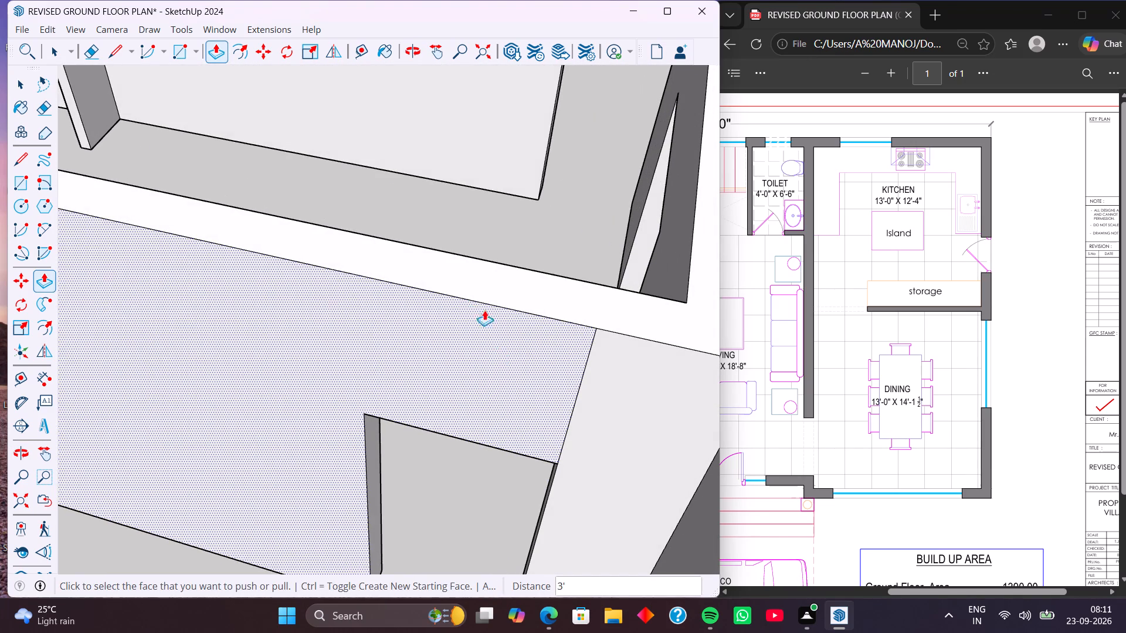
click(93, 50)
drag(626, 400, 521, 373)
scroll(654, 407, down, 3)
middle_drag(652, 411, 342, 454)
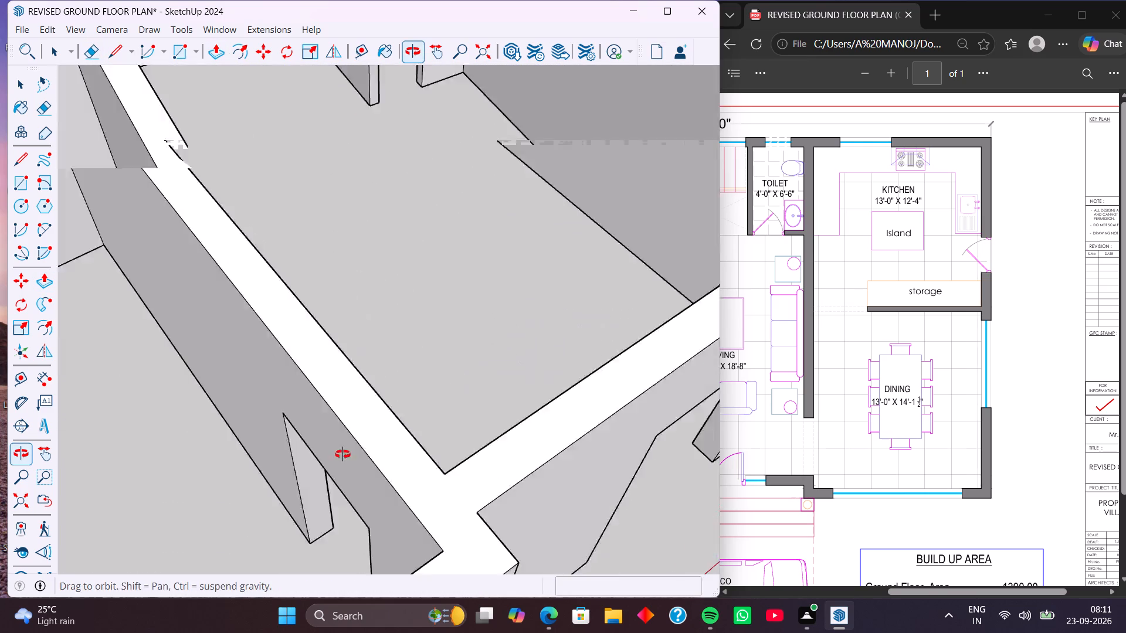
middle_drag(342, 454, 301, 458)
middle_drag(552, 502, 304, 564)
scroll(257, 400, up, 5)
drag(146, 314, 178, 260)
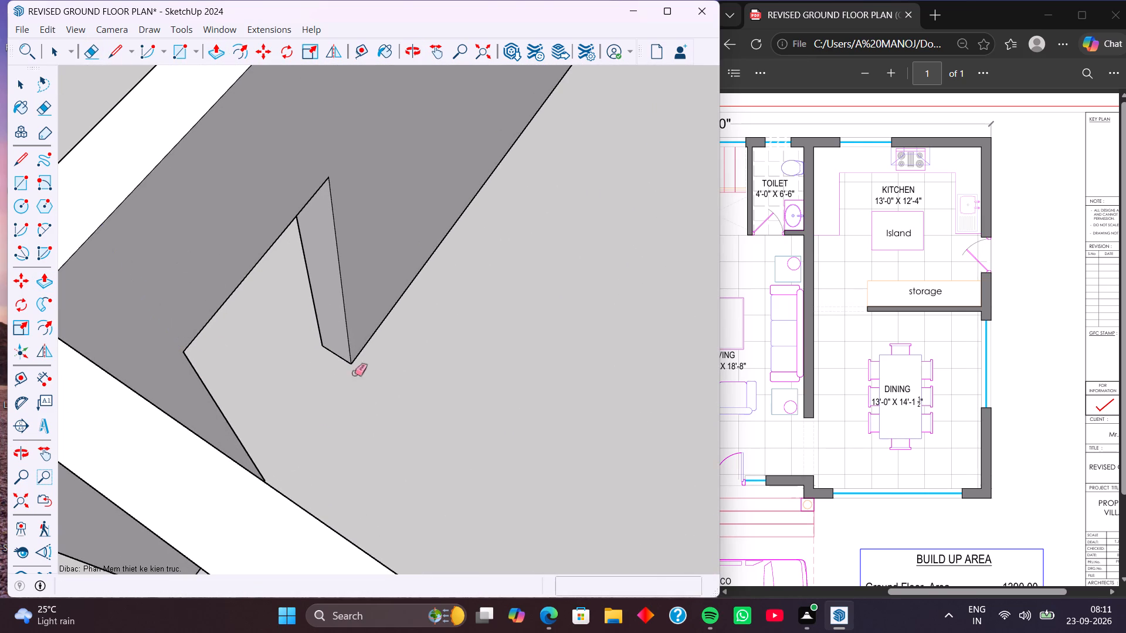
Examine the model room by room for door openings that still need a lintel.
scroll(606, 522, down, 10)
middle_drag(609, 558, 695, 489)
scroll(593, 512, down, 3)
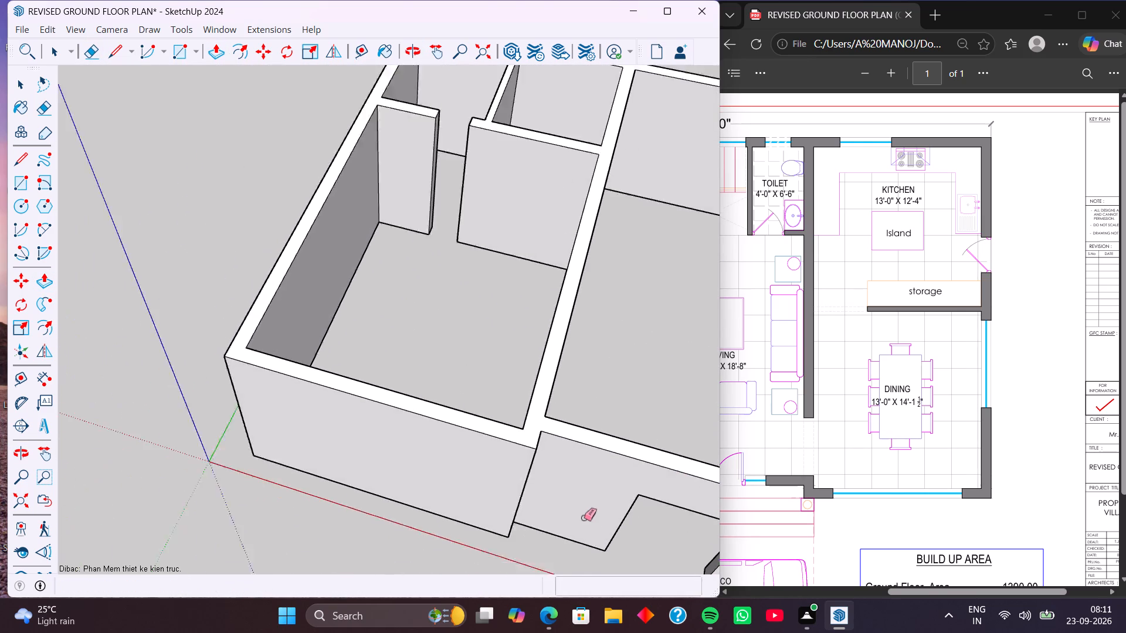
scroll(584, 518, down, 3)
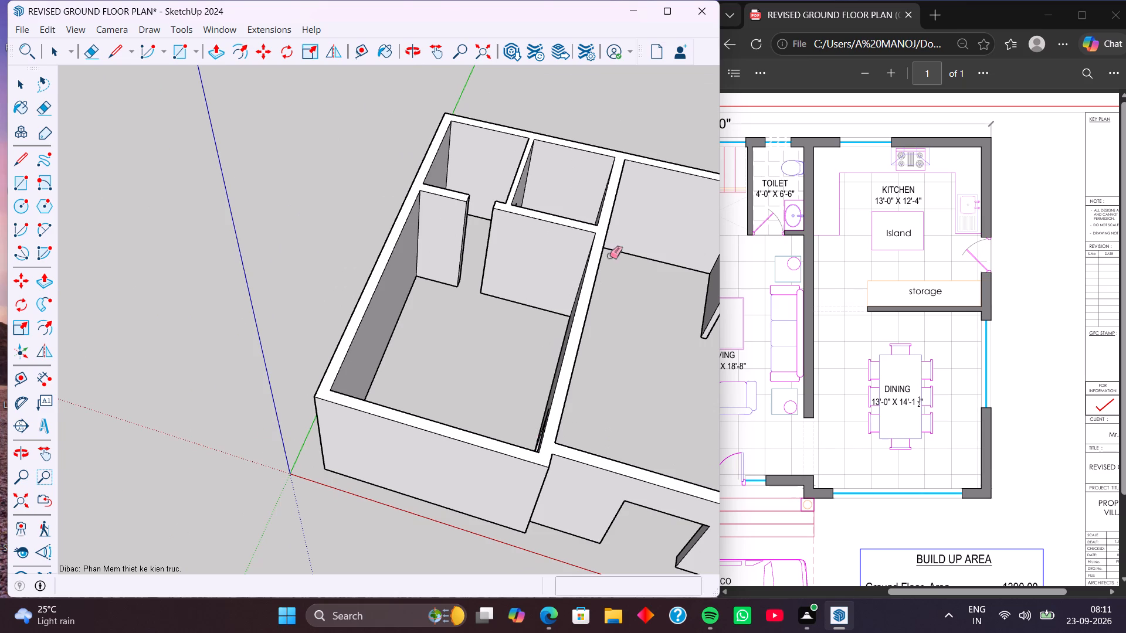
middle_drag(558, 298, 540, 332)
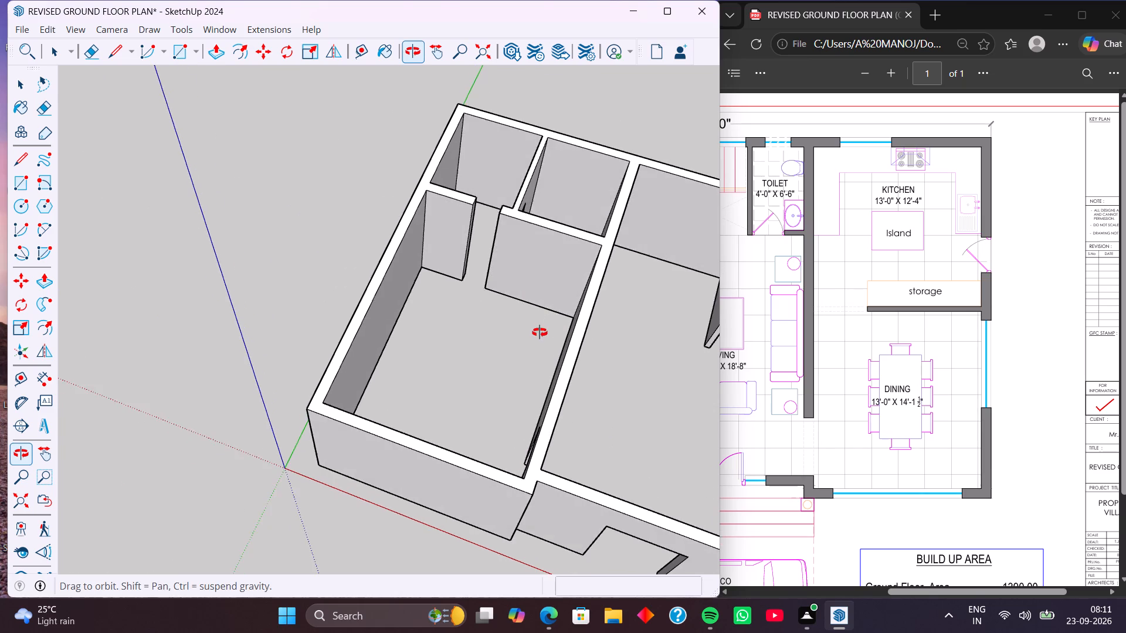
middle_drag(540, 332, 701, 328)
middle_drag(521, 237, 752, 205)
middle_drag(547, 235, 295, 256)
middle_drag(535, 307, 470, 303)
scroll(504, 300, down, 3)
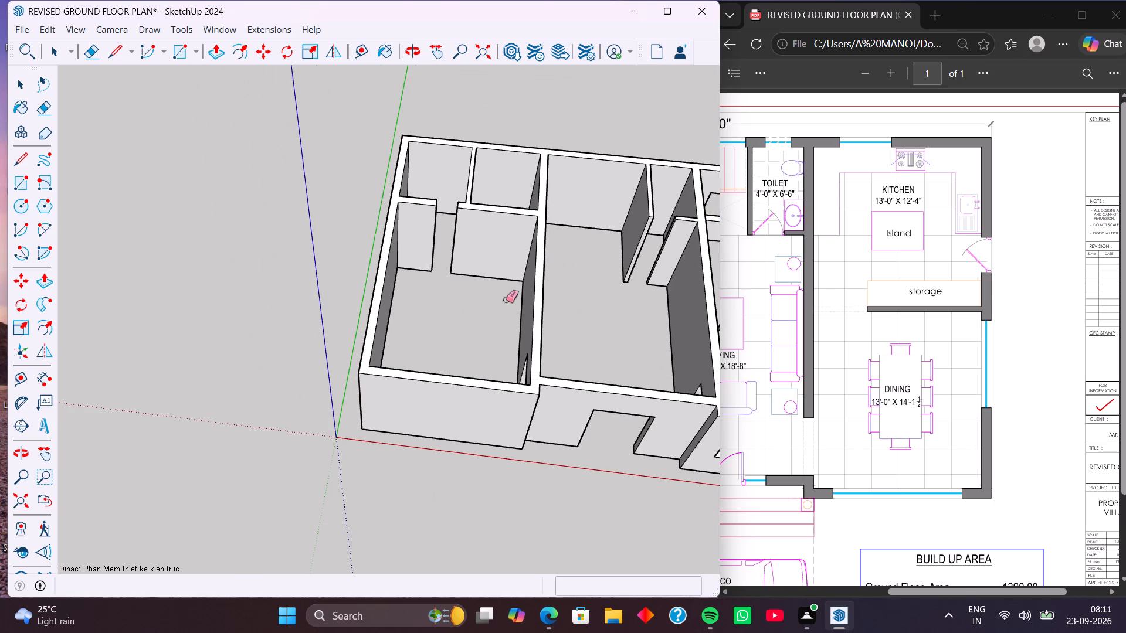
scroll(506, 300, down, 2)
shift+middle_drag(513, 301, 359, 266)
middle_drag(528, 301, 528, 297)
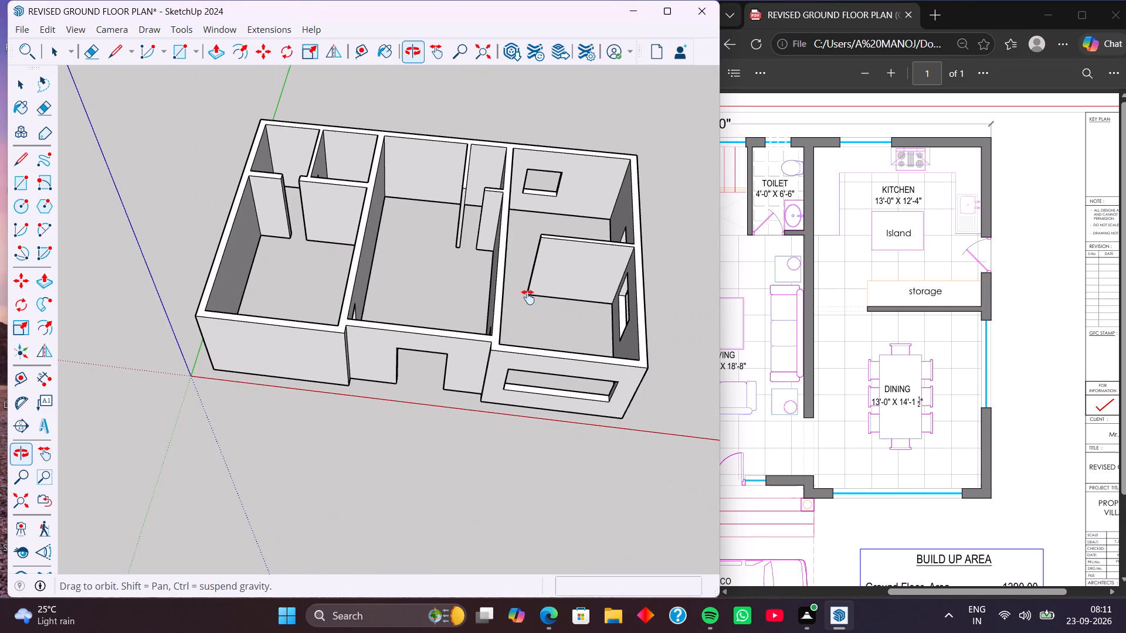
middle_drag(528, 297, 527, 290)
Copy the top edge of the short wall stub's end at the small toilet's doorway off the living room 3' down.
scroll(459, 214, up, 3)
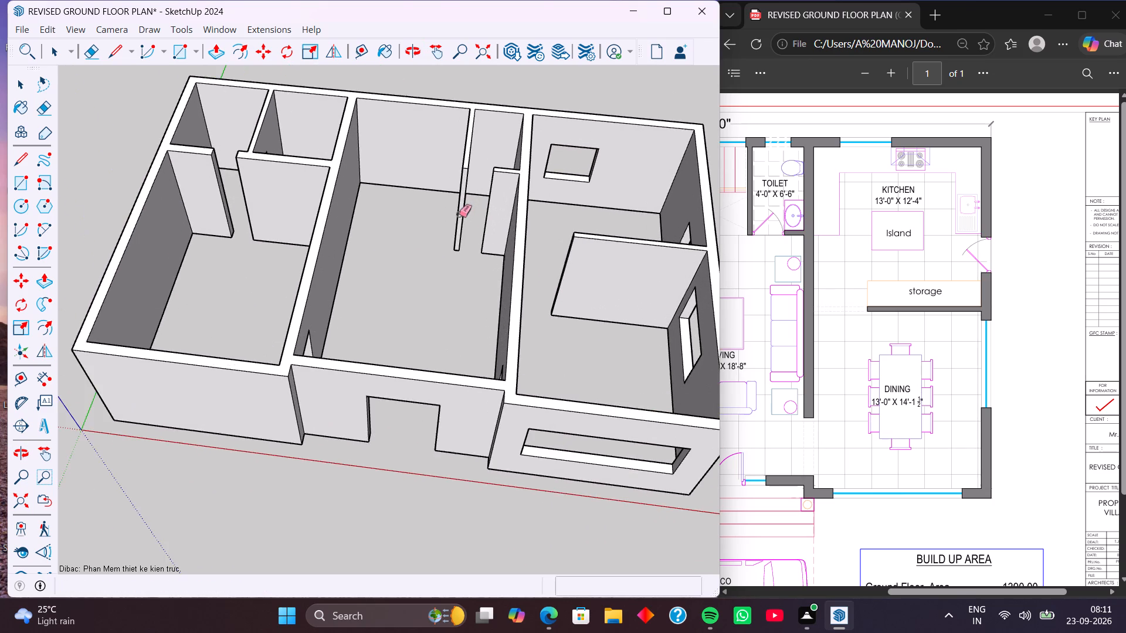
scroll(459, 214, up, 6)
middle_drag(461, 216, 584, 212)
scroll(449, 188, up, 1)
middle_drag(448, 187, 610, 196)
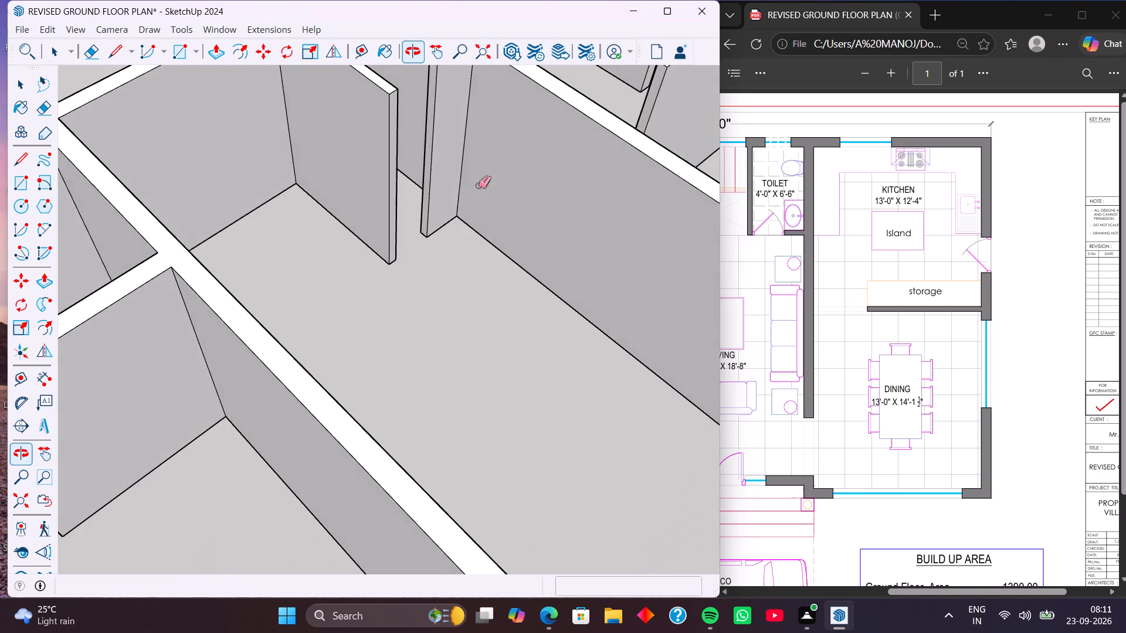
shift+middle_drag(456, 183, 474, 277)
middle_drag(457, 285, 596, 294)
middle_drag(445, 272, 619, 293)
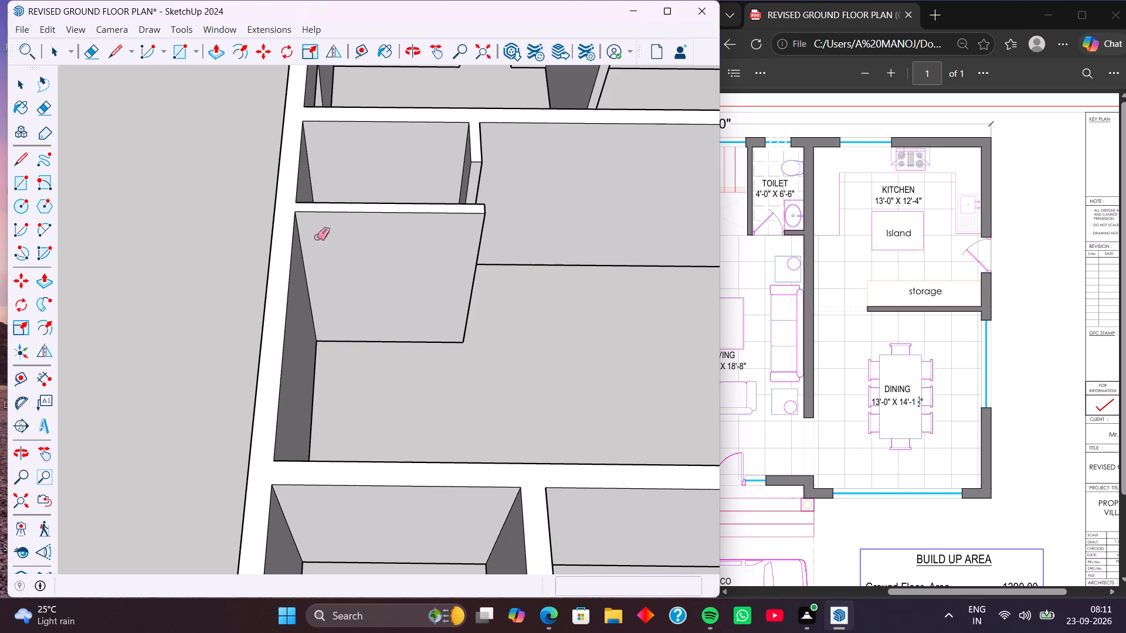
click(51, 52)
scroll(470, 162, up, 4)
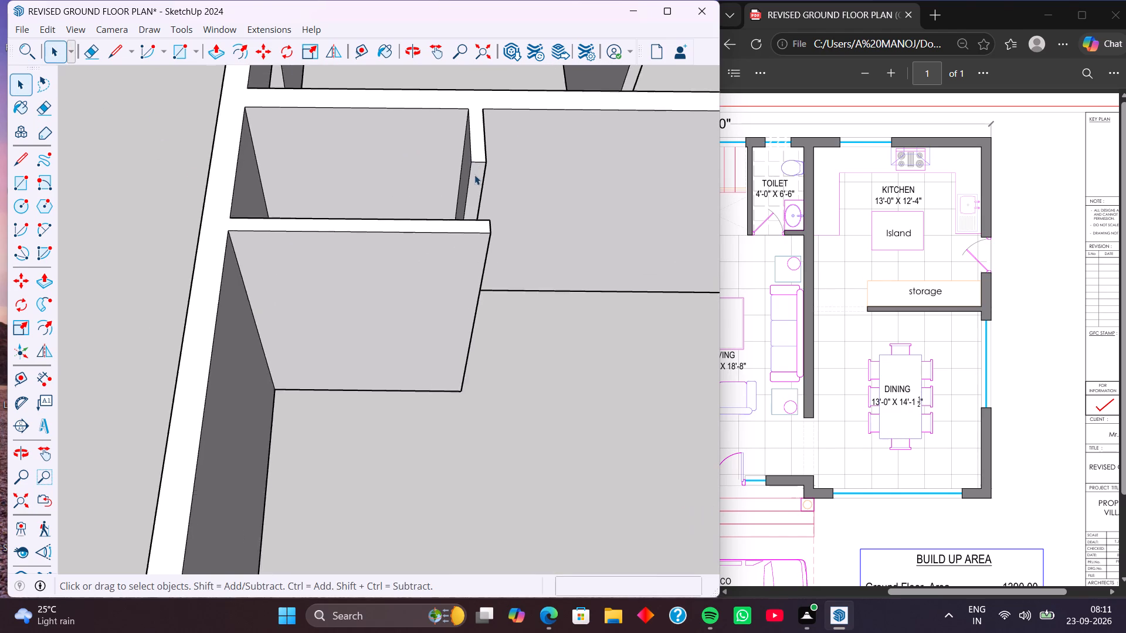
scroll(474, 175, up, 6)
click(481, 146)
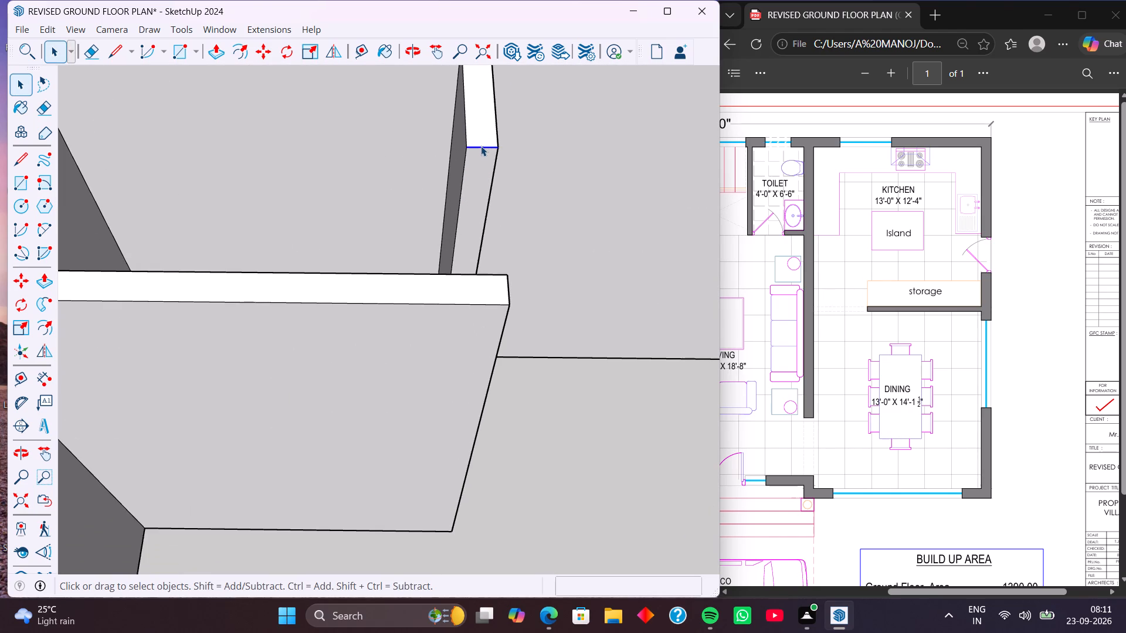
key(m)
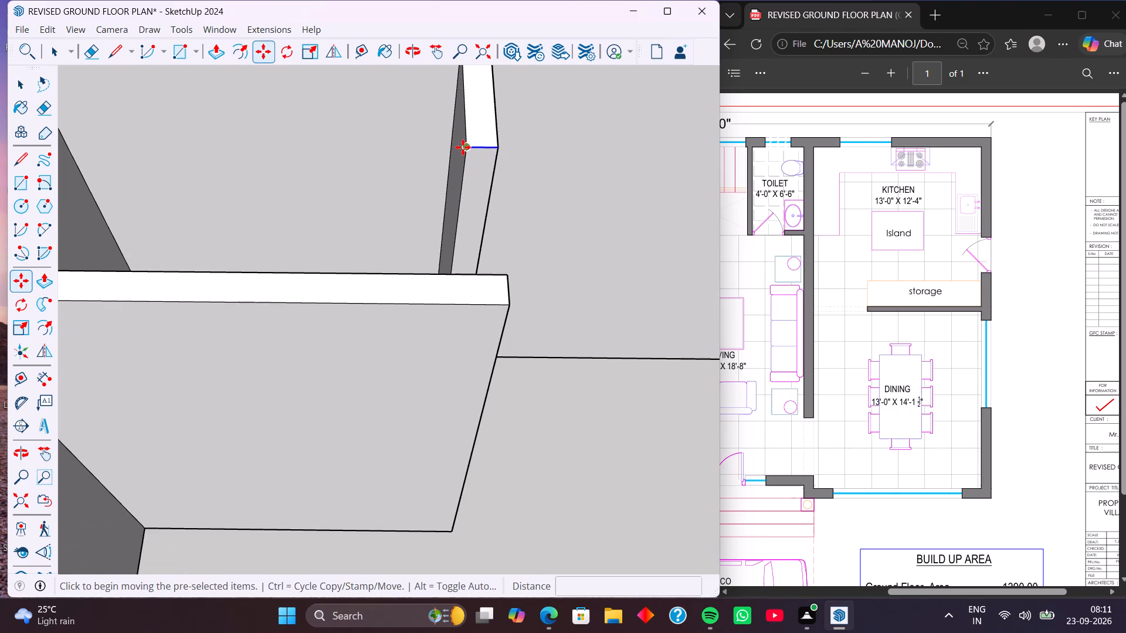
click(463, 147)
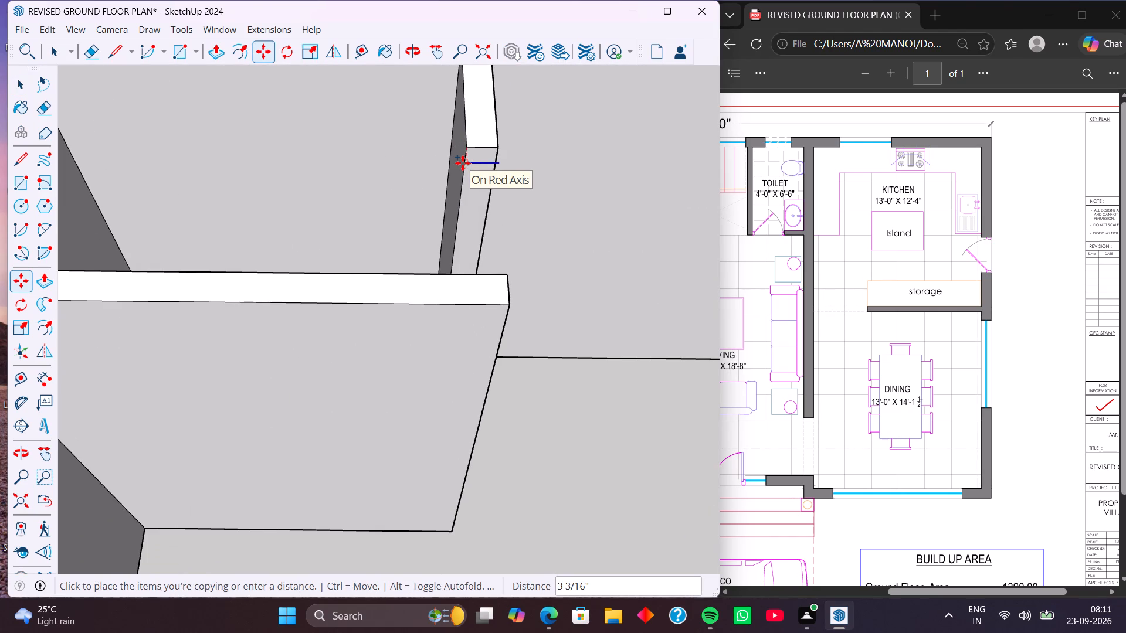
key(Up)
key(3)
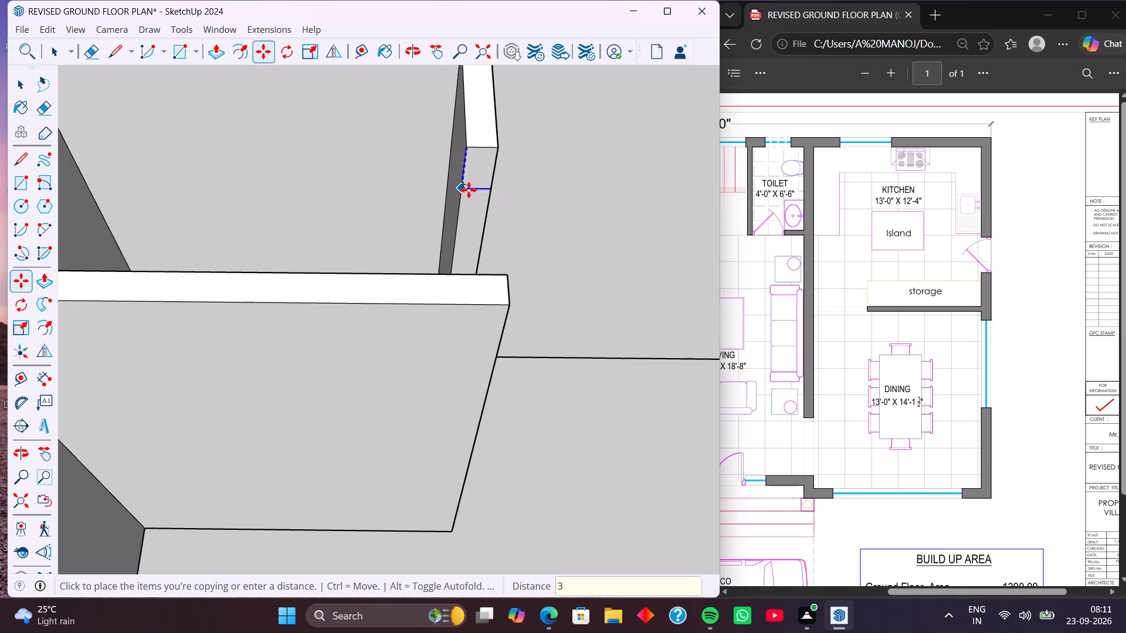
key(apostrophe)
key(Return)
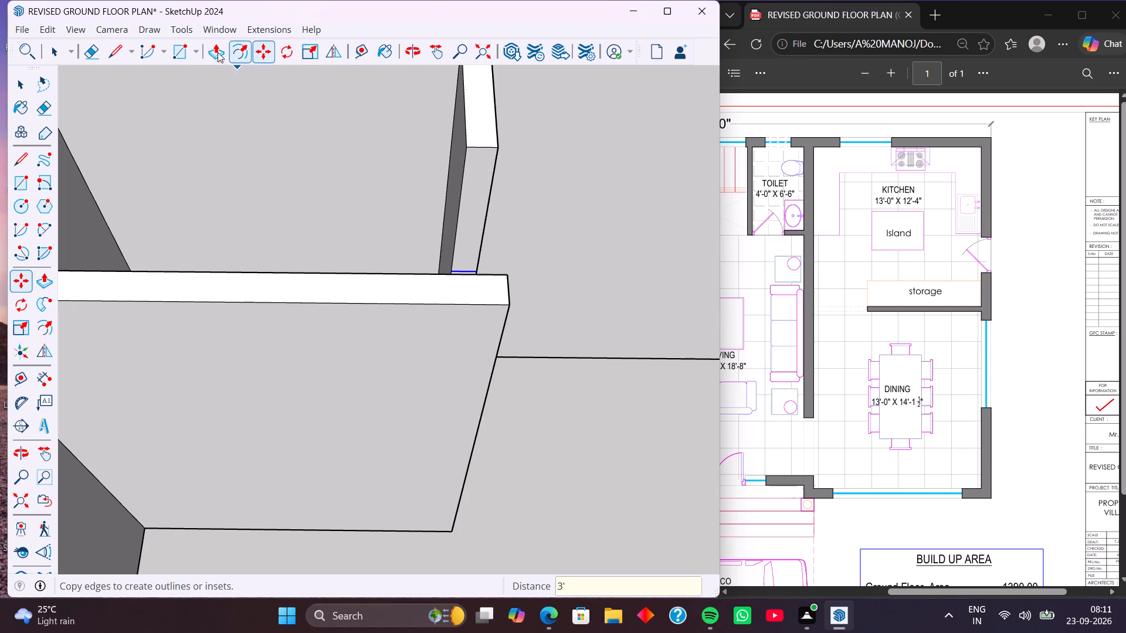
Push/pull the 3' high face on the stub's end 2' across the small toilet's doorway to the partition as a lintel.
drag(216, 49, 236, 63)
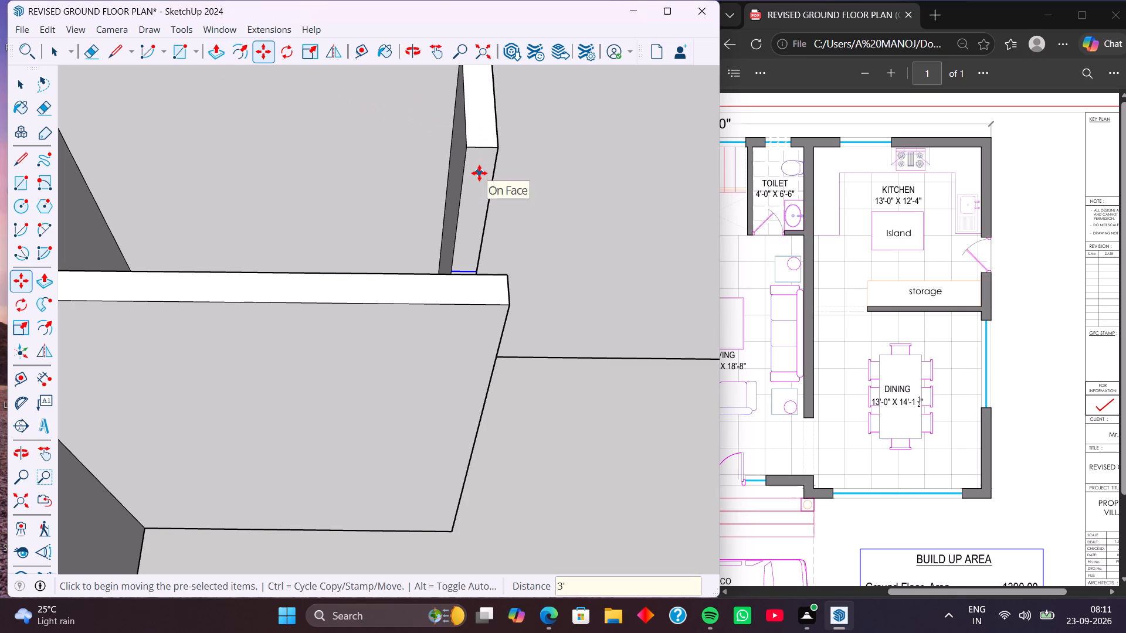
click(216, 49)
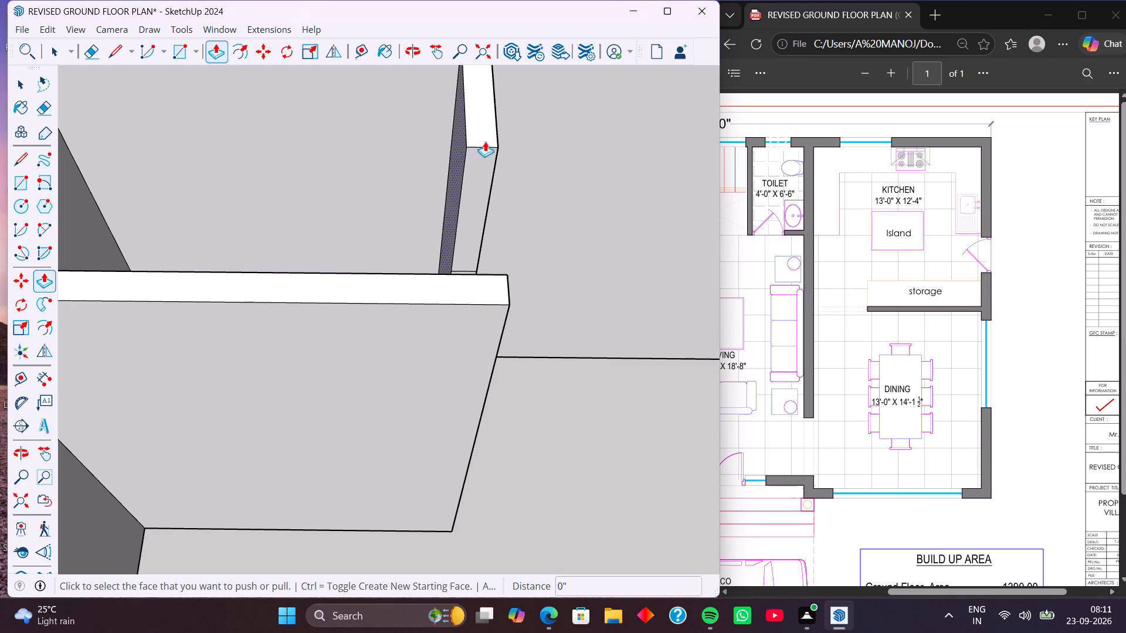
click(481, 157)
click(500, 274)
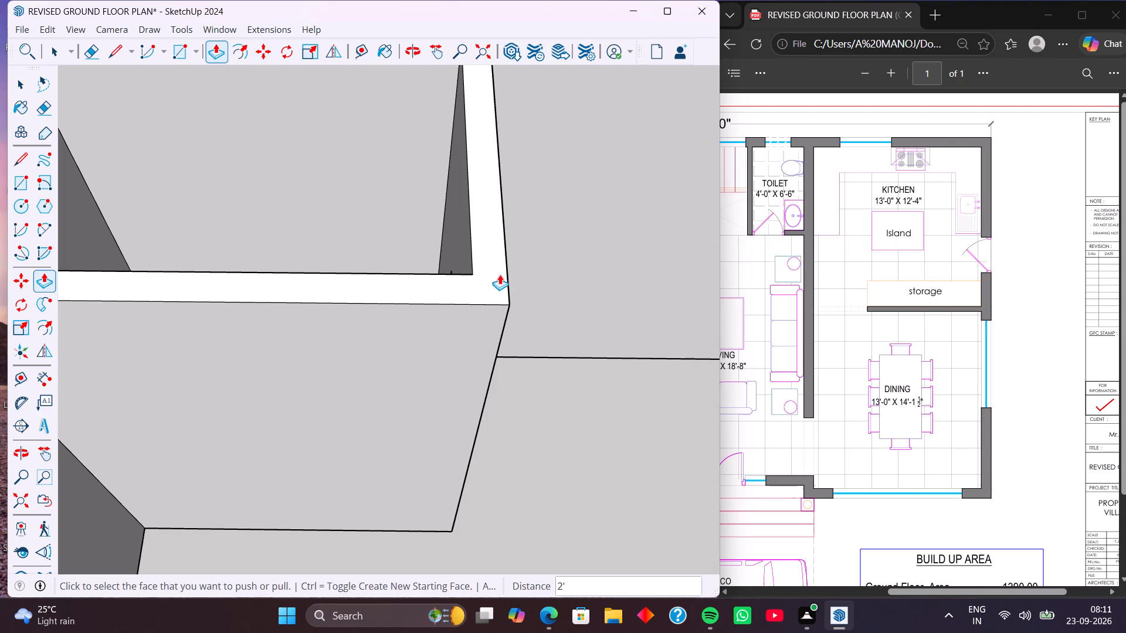
Erase the vertical seam line between the small toilet's new lintel and the partition end.
middle_drag(513, 278, 398, 296)
middle_drag(472, 306, 370, 215)
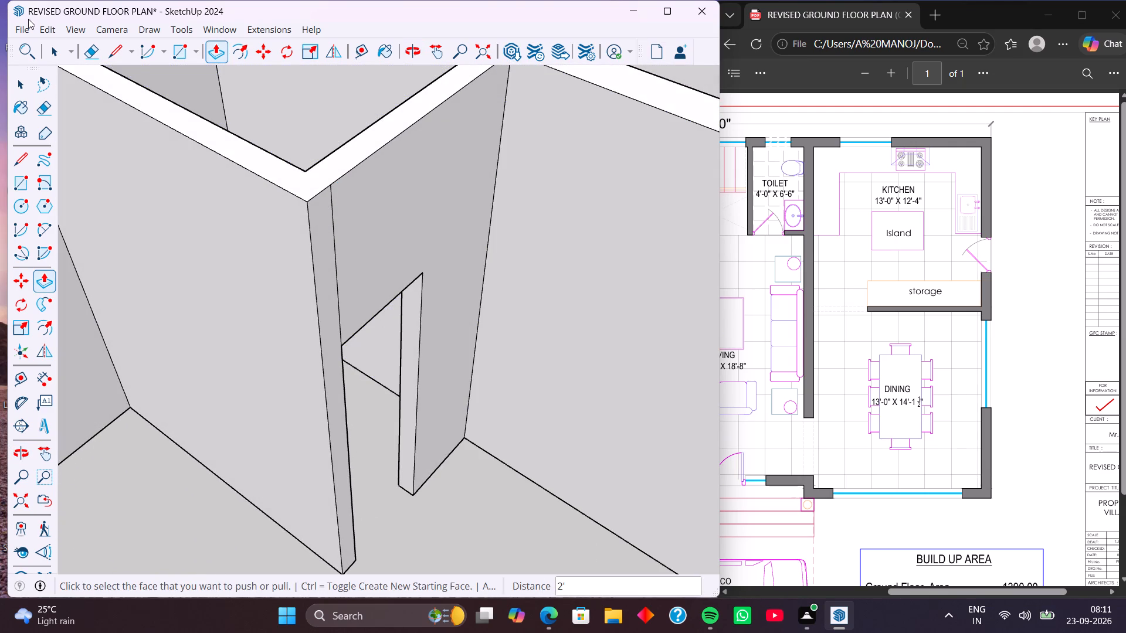
click(87, 56)
drag(331, 232, 357, 225)
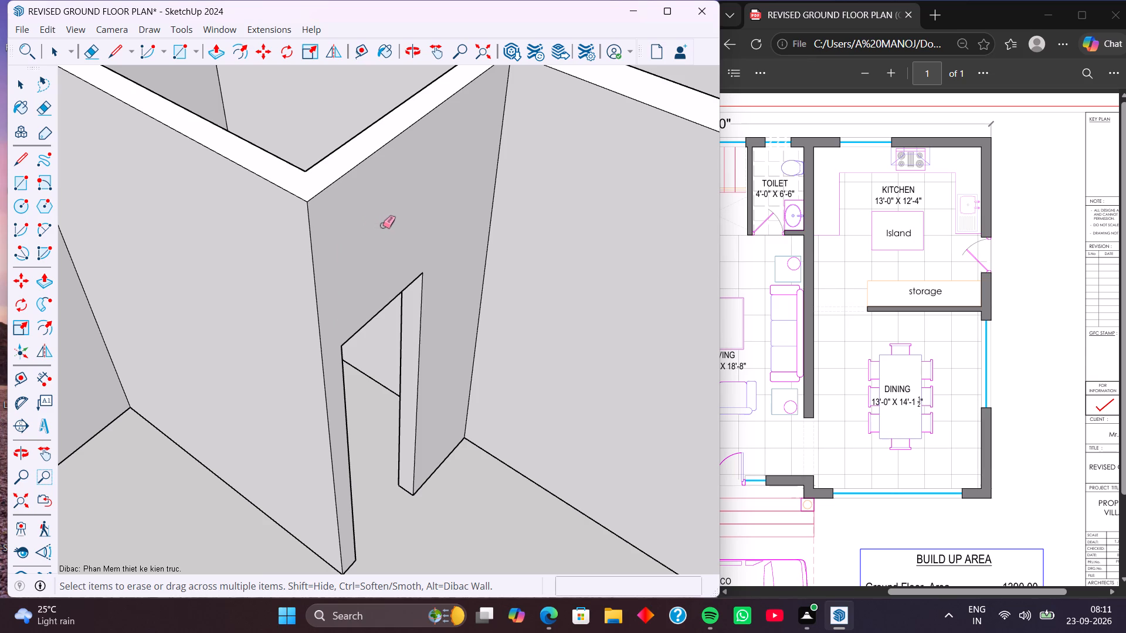
Inspect the small toilet's lintel from inside and review the whole house model from several sides.
middle_drag(381, 296, 656, 292)
middle_drag(373, 304, 643, 387)
scroll(643, 387, down, 1)
middle_drag(525, 297, 665, 331)
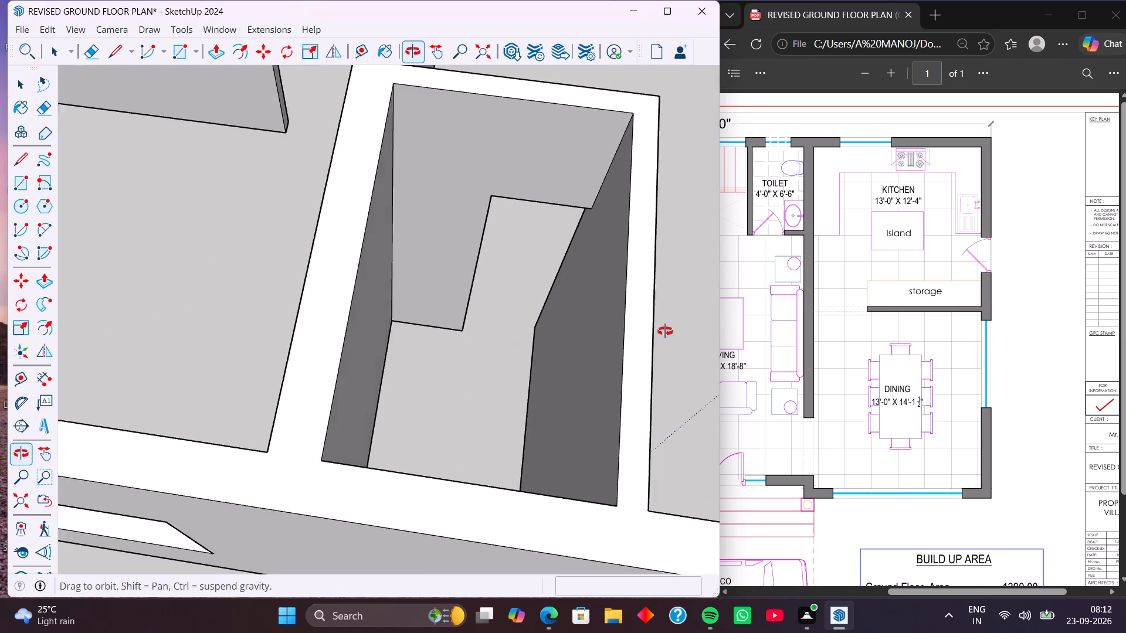
middle_drag(665, 331, 670, 331)
middle_drag(723, 396, 424, 336)
middle_drag(608, 439, 481, 424)
scroll(608, 439, up, 1)
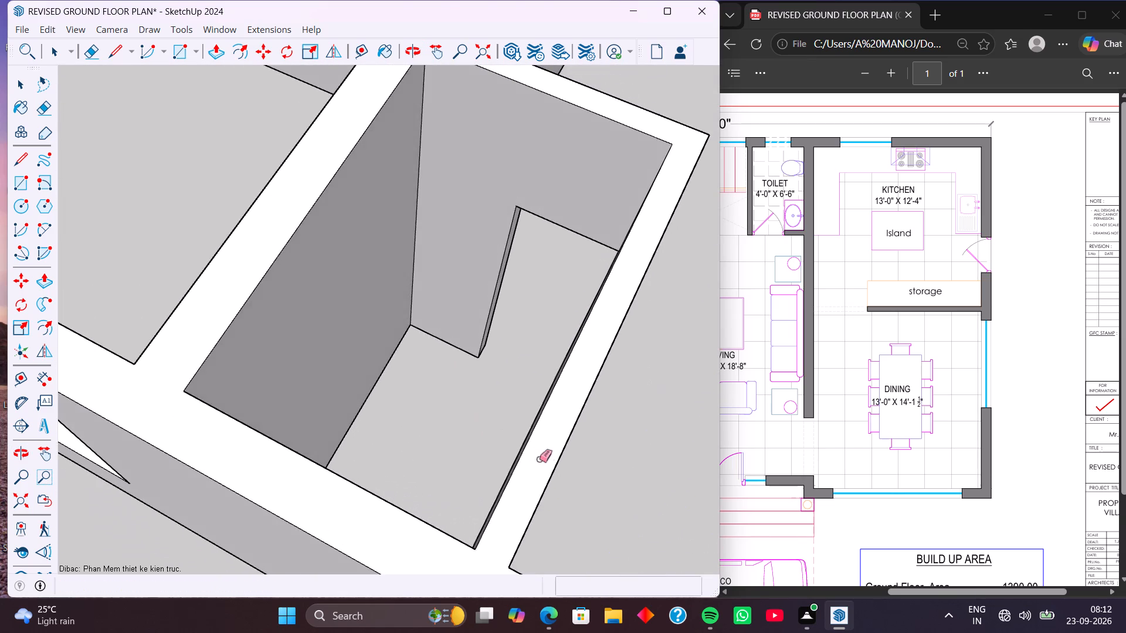
middle_drag(544, 460, 417, 435)
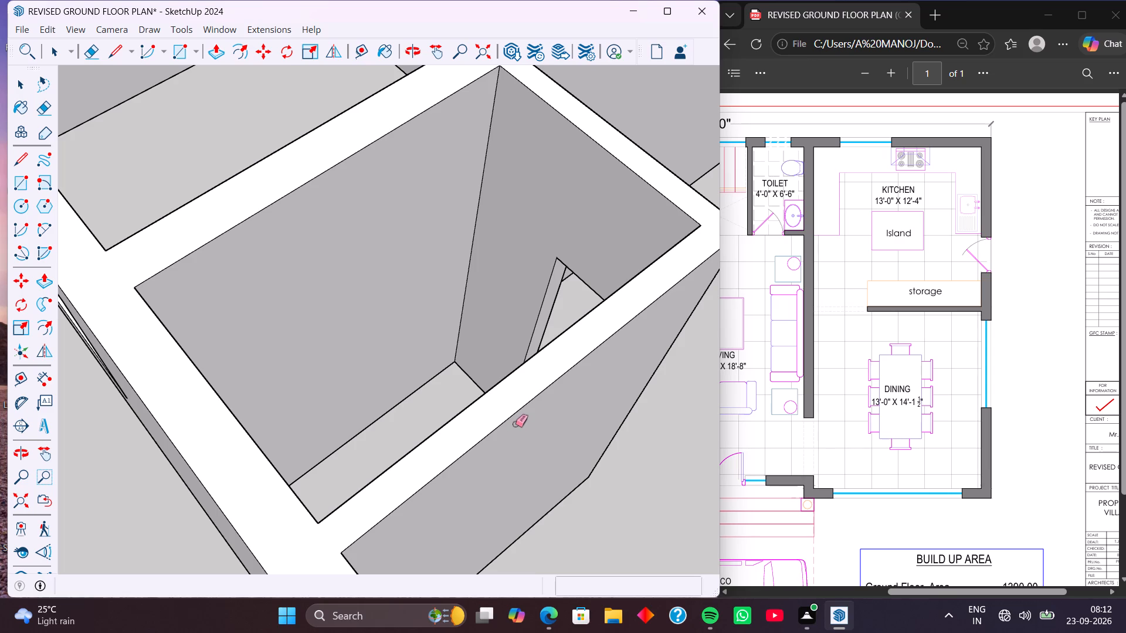
scroll(525, 471, down, 5)
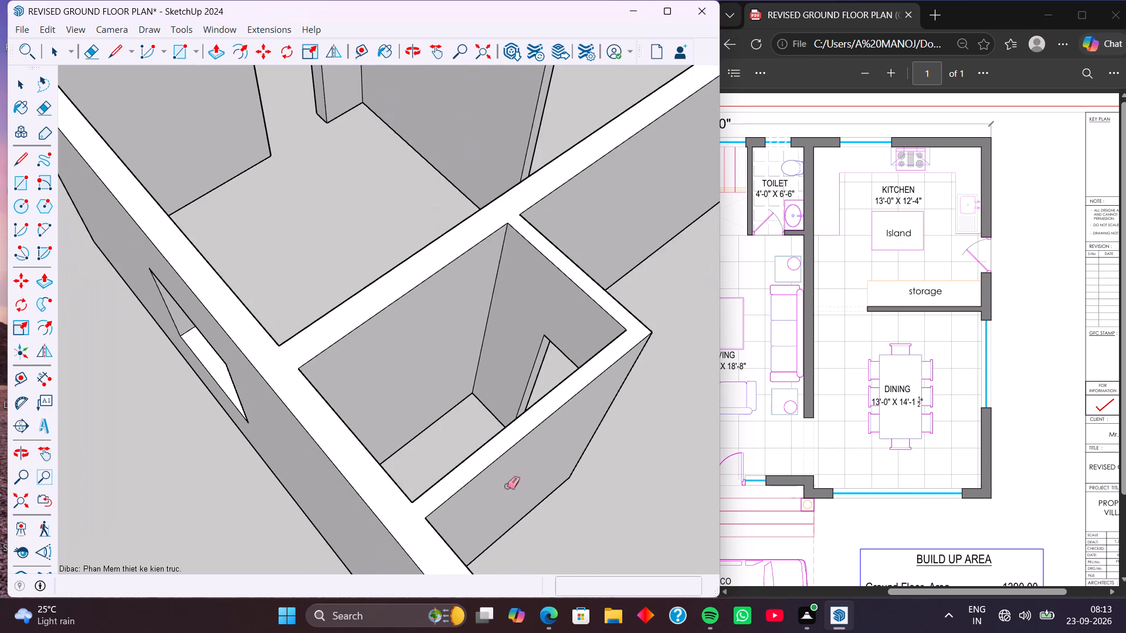
scroll(507, 486, down, 9)
middle_drag(481, 502, 659, 485)
middle_drag(660, 481, 520, 362)
middle_drag(567, 421, 404, 365)
scroll(511, 408, down, 5)
middle_drag(571, 498, 449, 455)
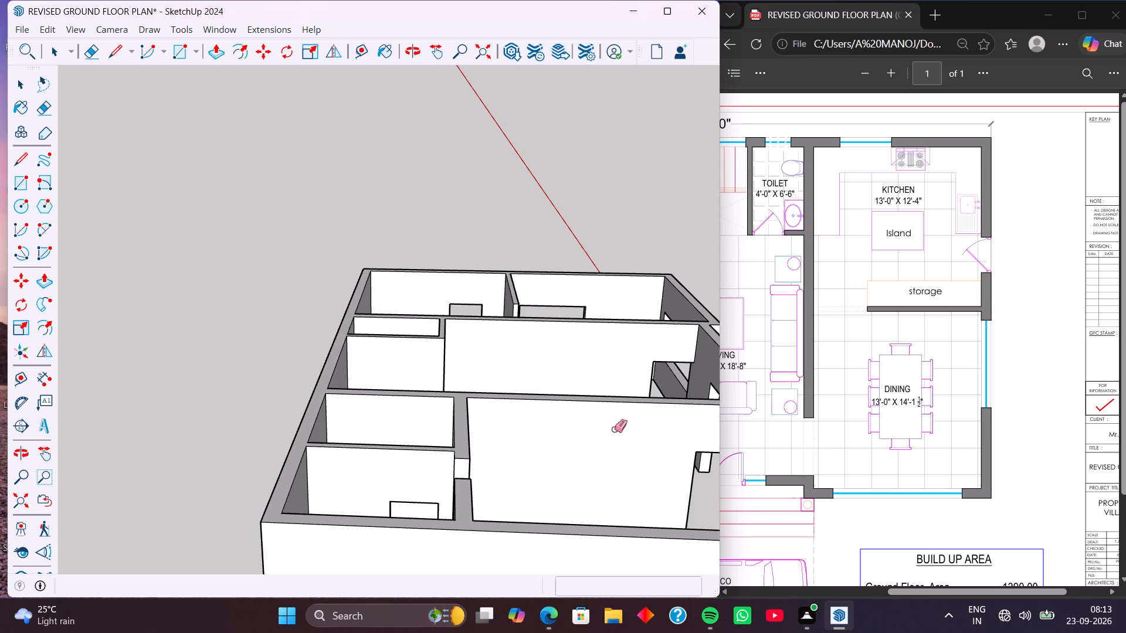
scroll(559, 455, down, 13)
middle_drag(550, 475, 330, 428)
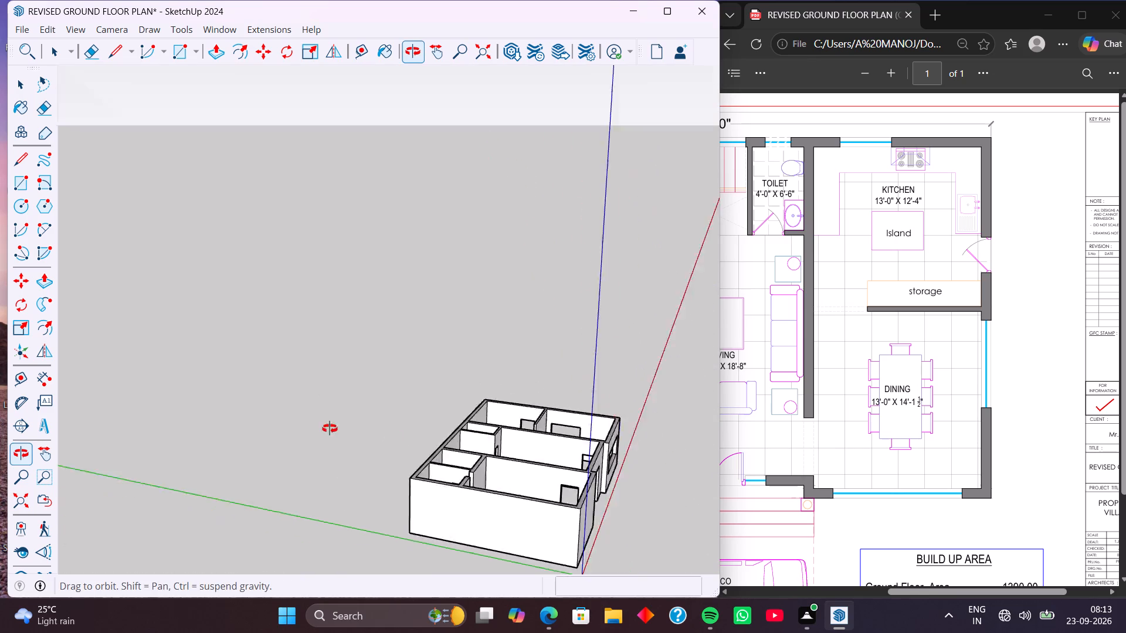
middle_drag(330, 428, 284, 422)
middle_drag(470, 479, 355, 452)
scroll(355, 452, down, 4)
middle_drag(393, 471, 330, 475)
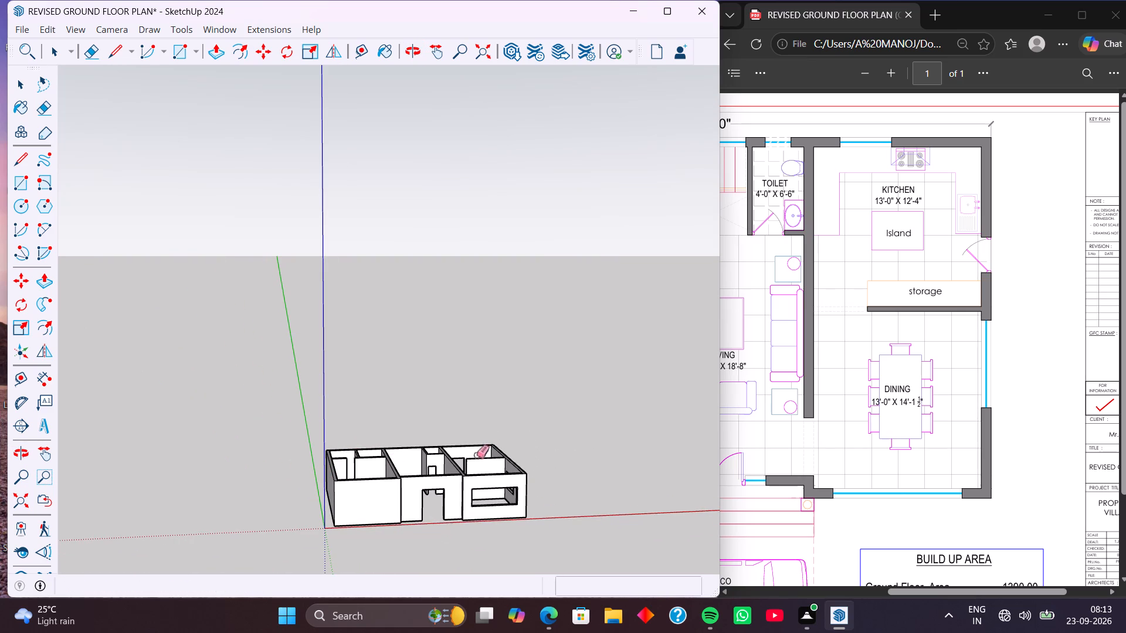
scroll(474, 458, down, 3)
middle_drag(478, 466, 450, 492)
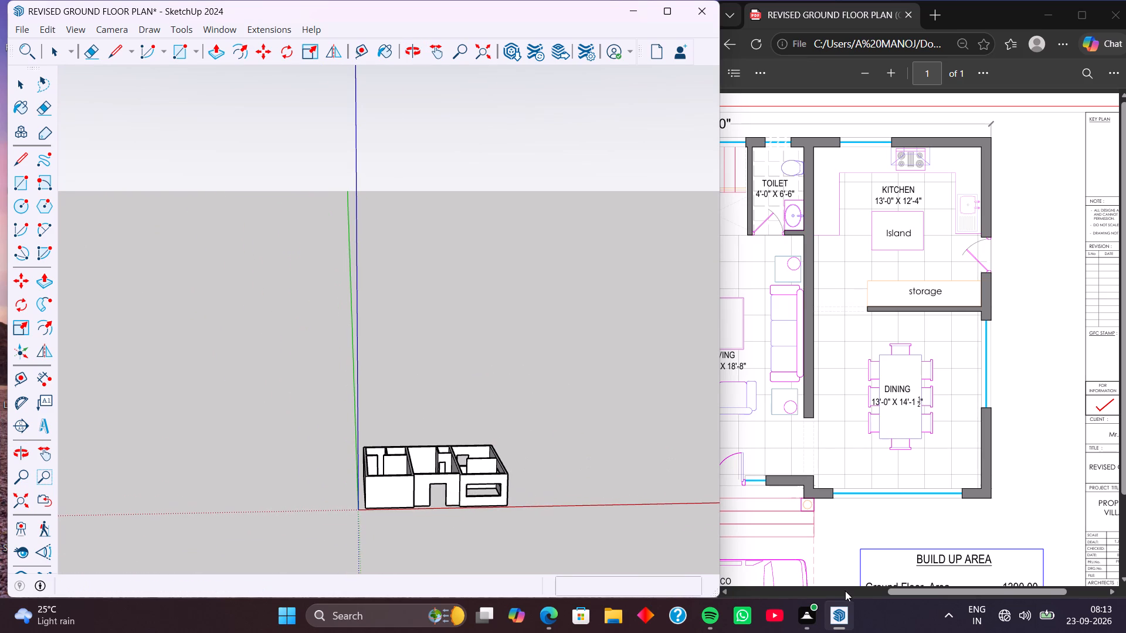
Switch to the reference PDF in Edge and examine the entrance steps and portico in front of the living room.
click(846, 591)
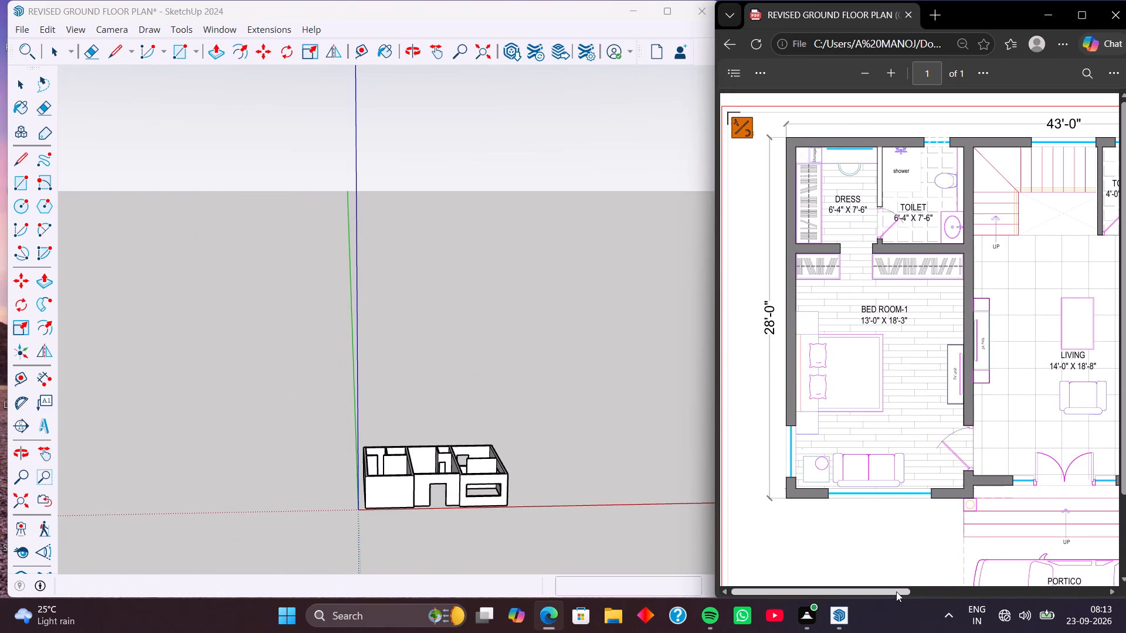
drag(896, 591, 956, 594)
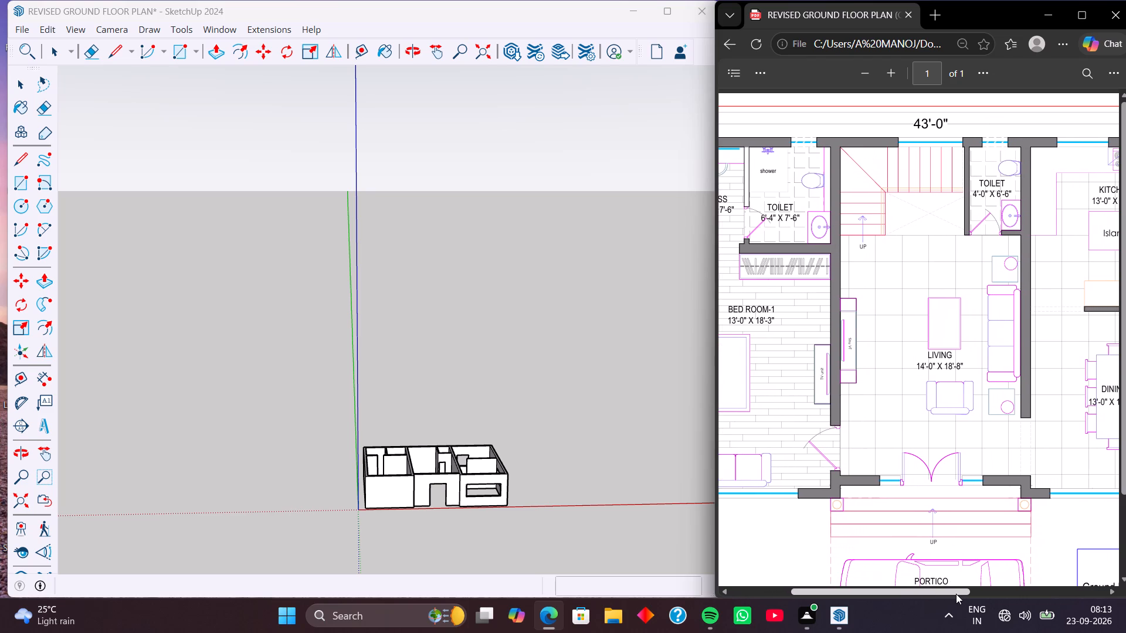
drag(956, 594, 957, 594)
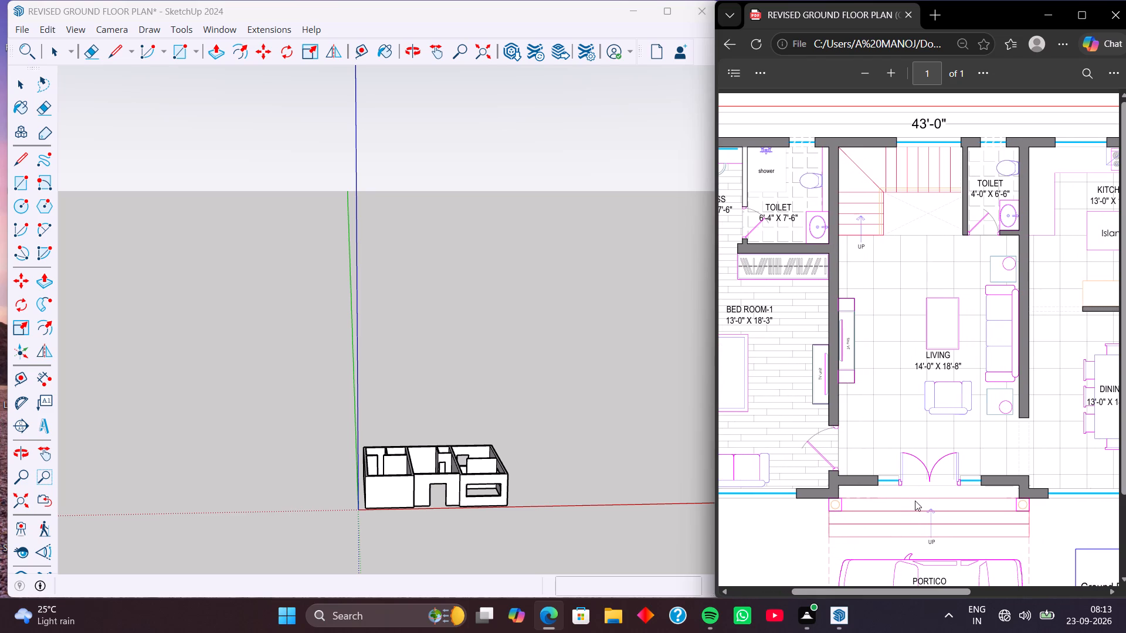
key(space)
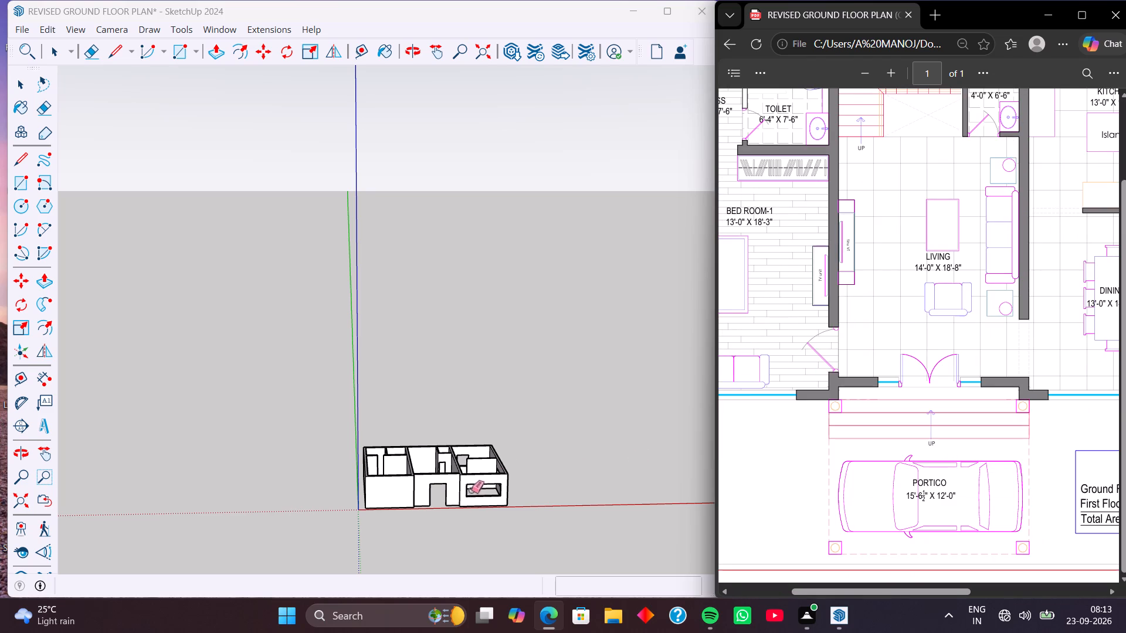
key(space)
Switch to SketchUp, select all the connected wall geometry of the house, and make it a group.
click(420, 501)
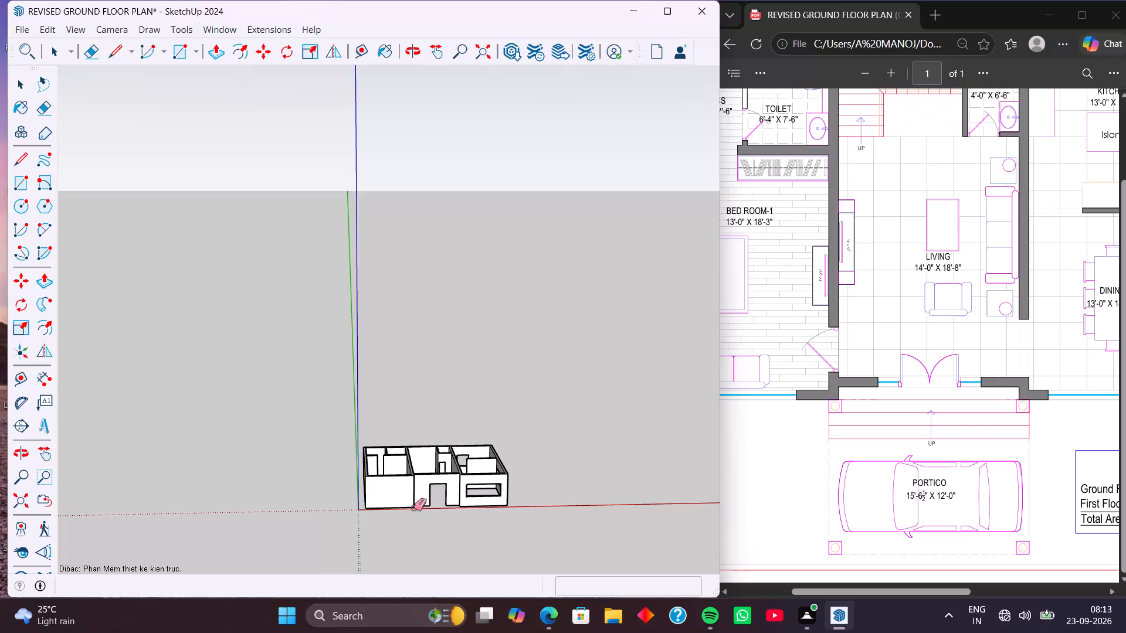
key(space)
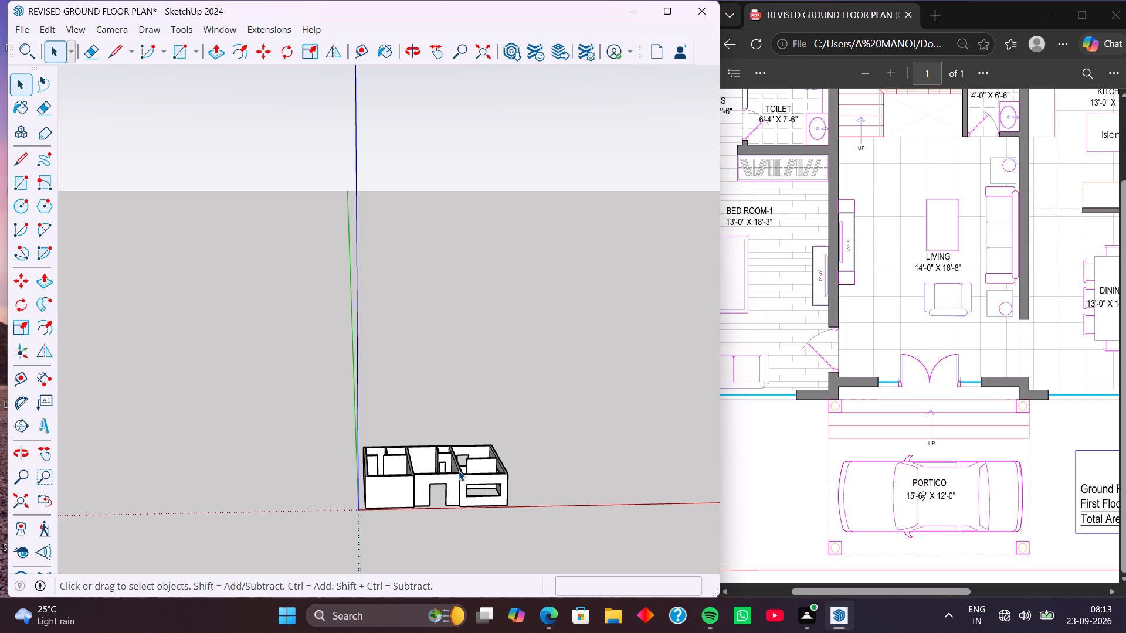
scroll(460, 471, up, 3)
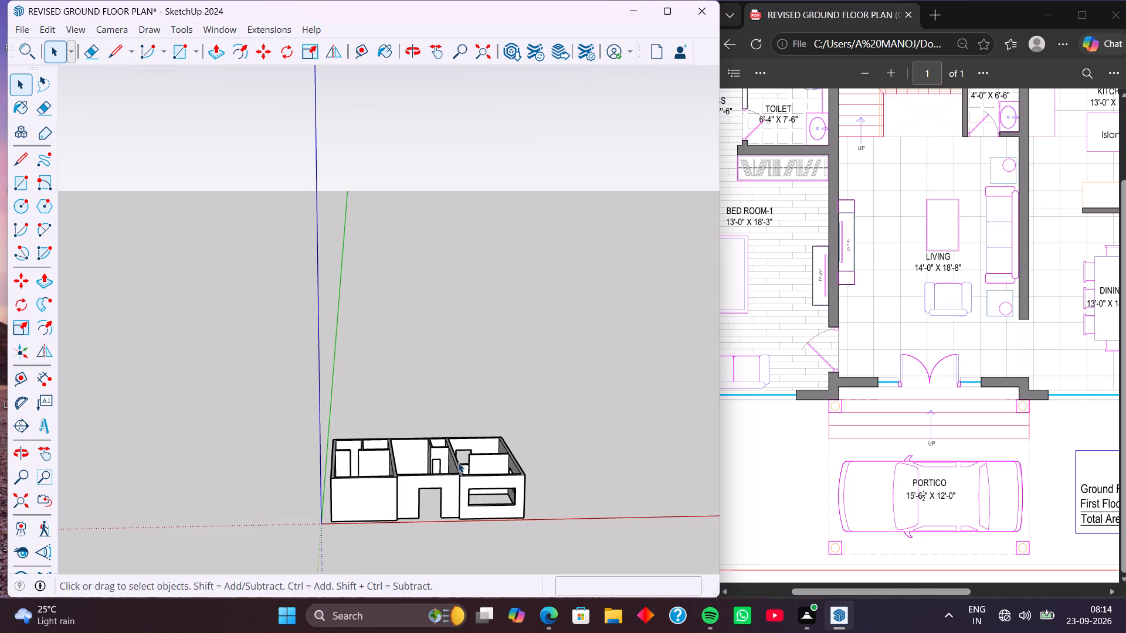
scroll(449, 462, up, 4)
click(442, 503)
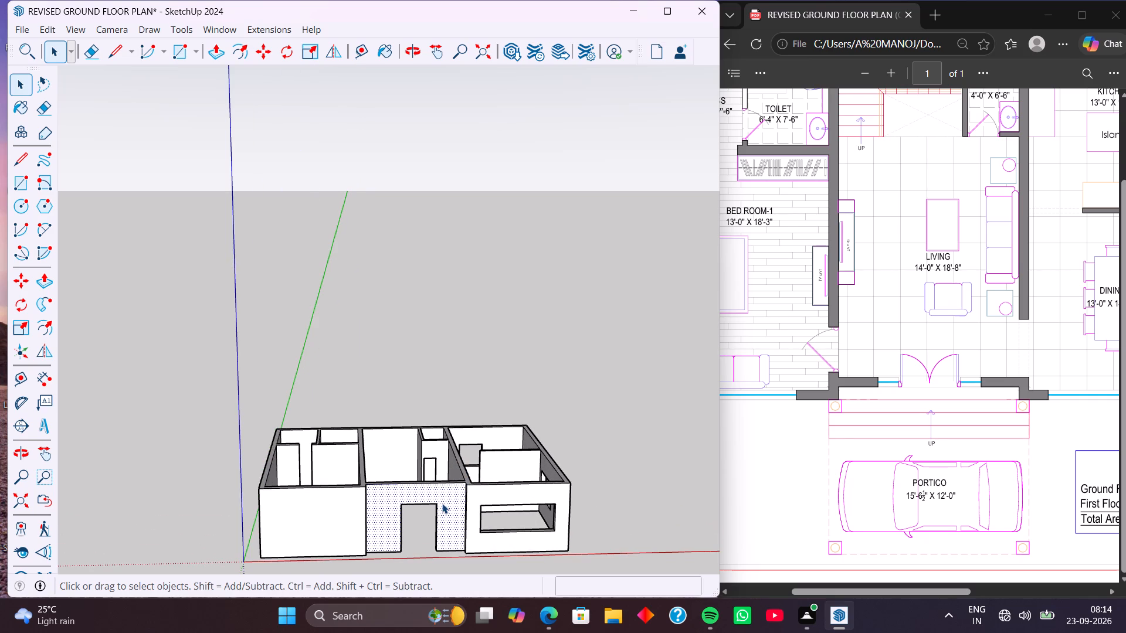
middle_drag(447, 500, 452, 552)
middle_drag(458, 504, 412, 533)
middle_drag(553, 520, 414, 492)
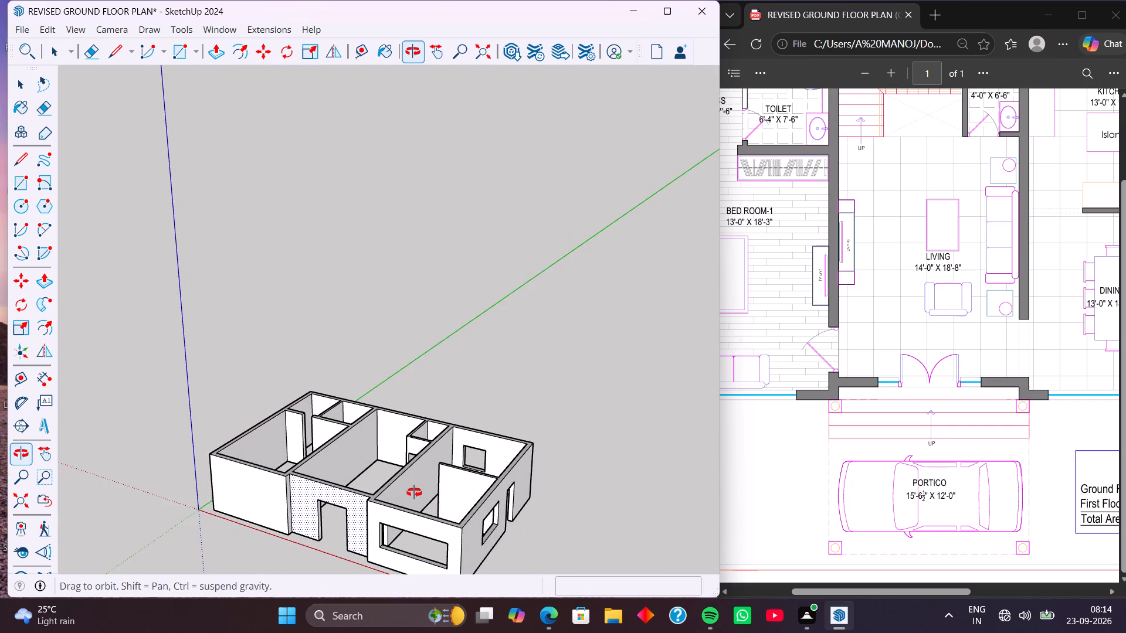
middle_drag(414, 492, 607, 492)
triple_click(460, 502)
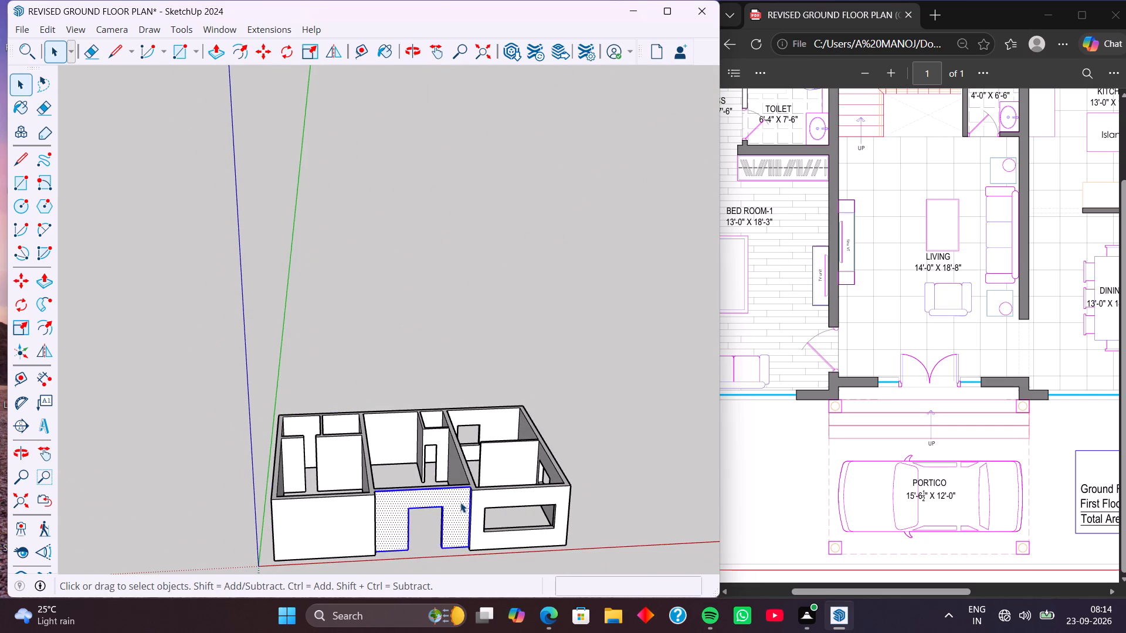
triple_click(460, 502)
triple_click(460, 502)
triple_click(460, 502)
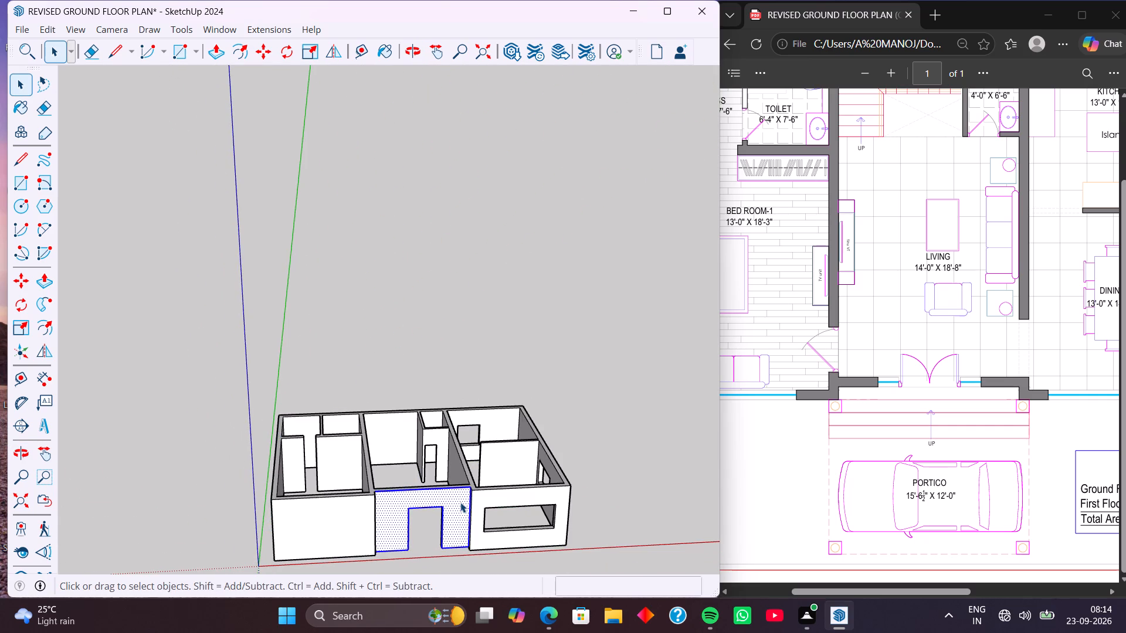
right_click(460, 502)
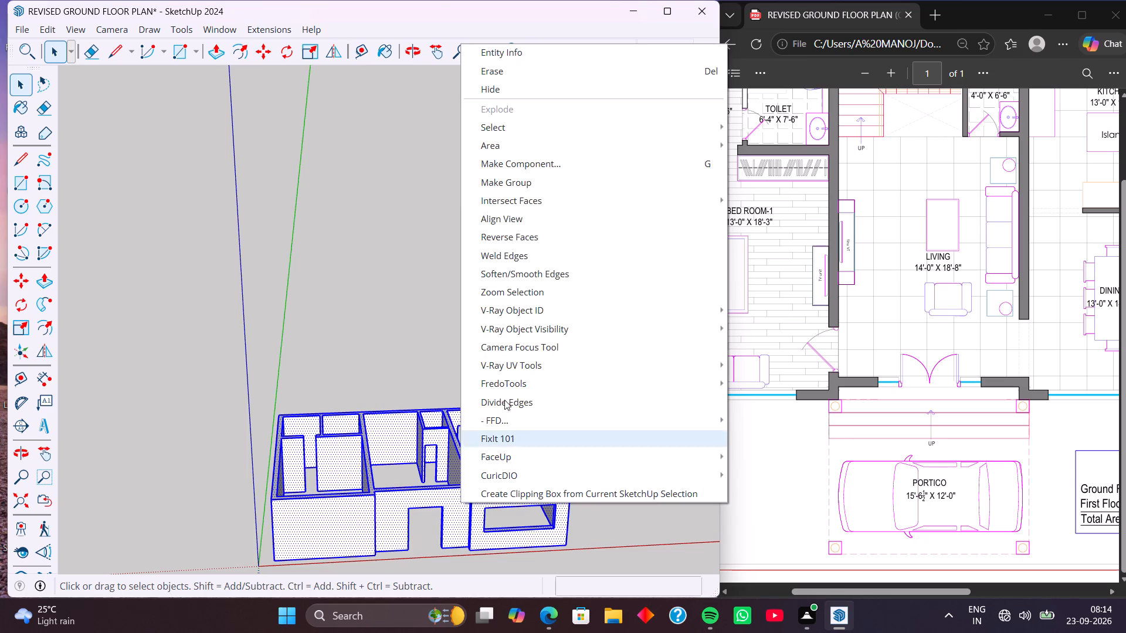
click(605, 177)
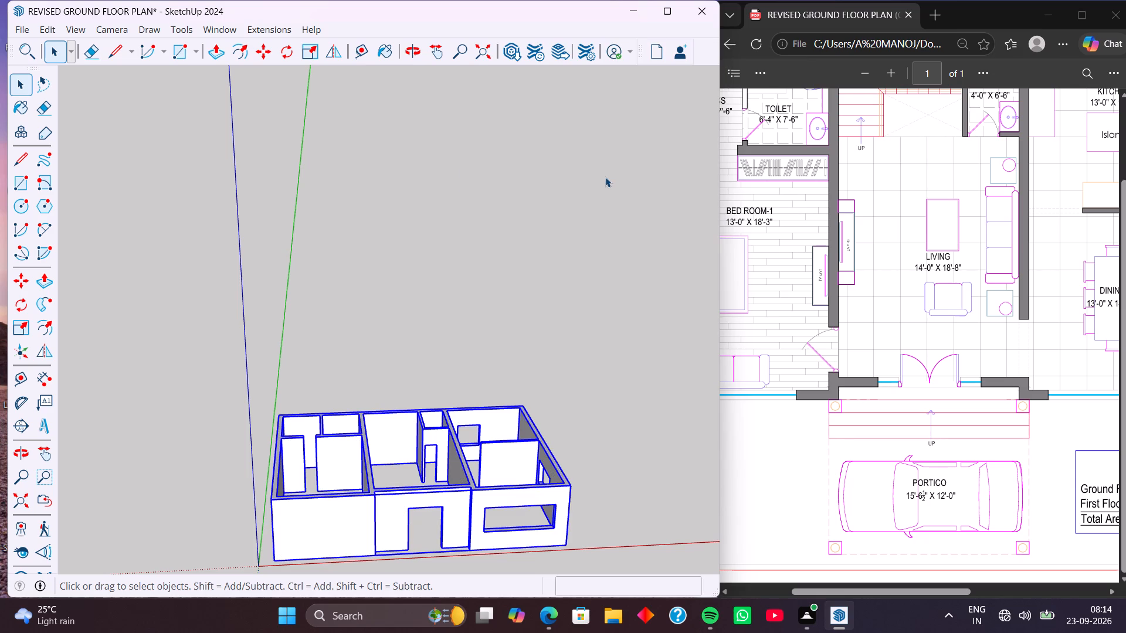
click(576, 324)
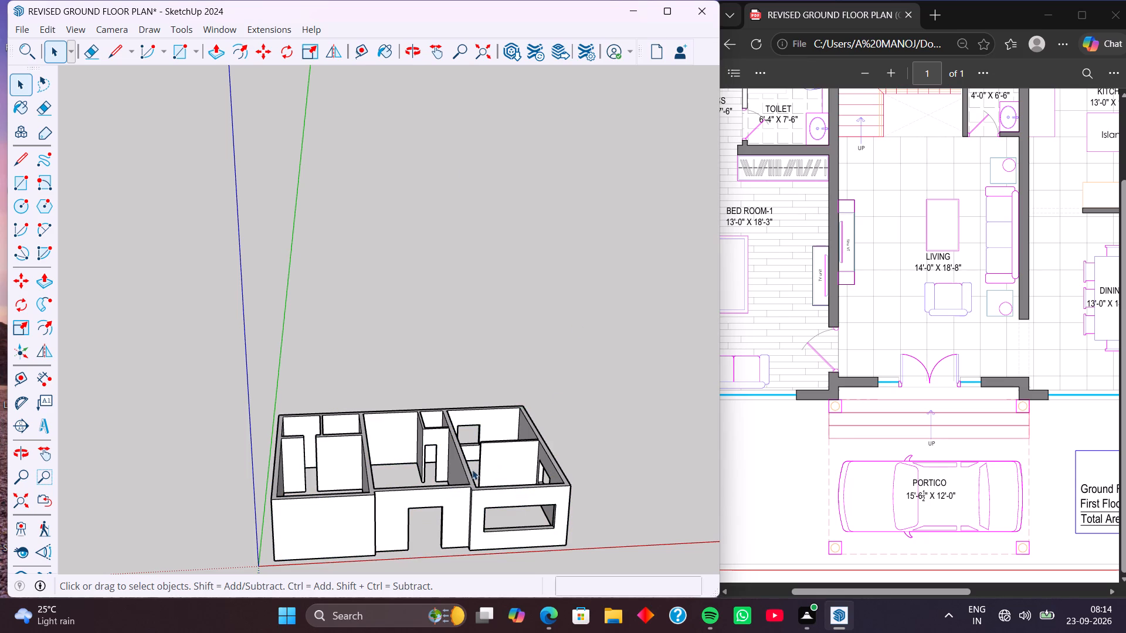
Select the house as a whole to check the grouping and examine its front facade and entrance from several angles.
click(469, 468)
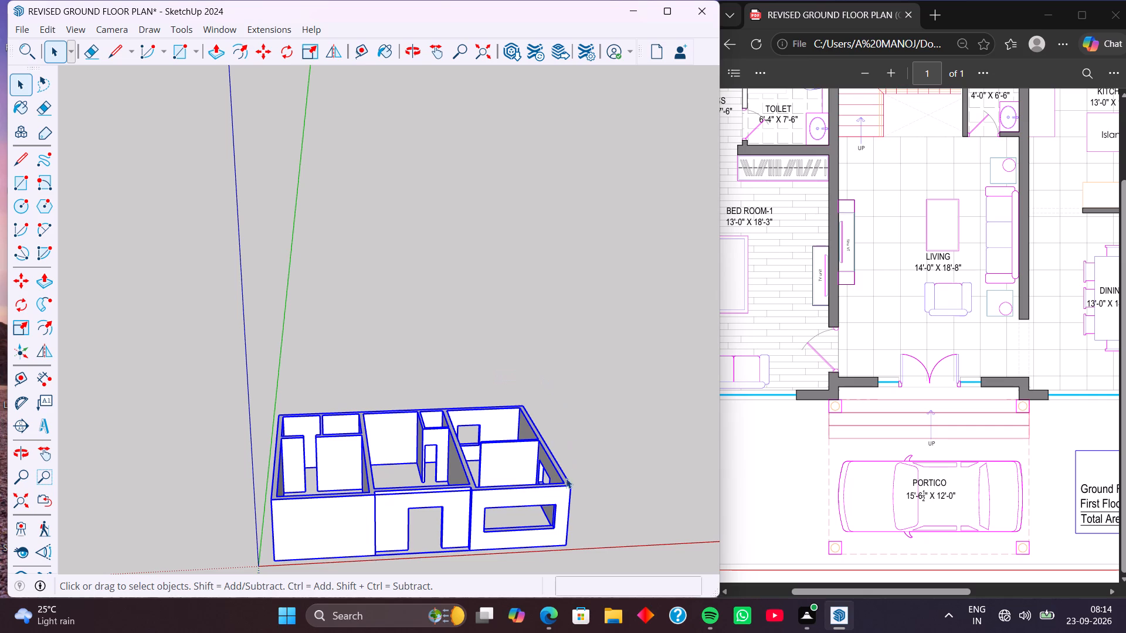
scroll(505, 489, down, 3)
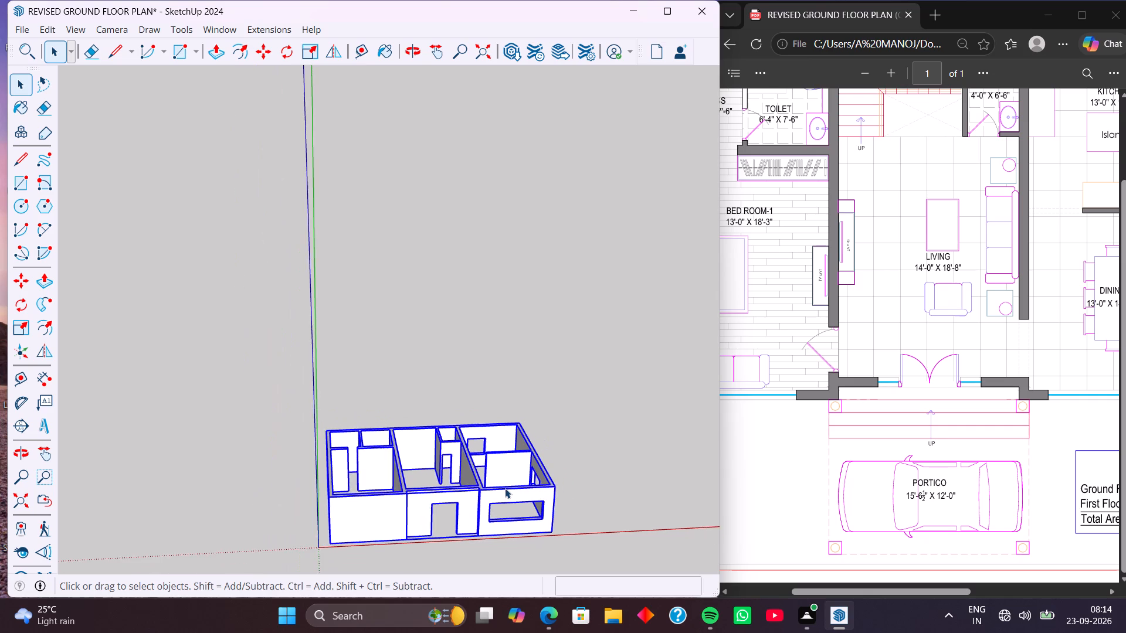
middle_drag(503, 487, 435, 494)
scroll(394, 499, up, 9)
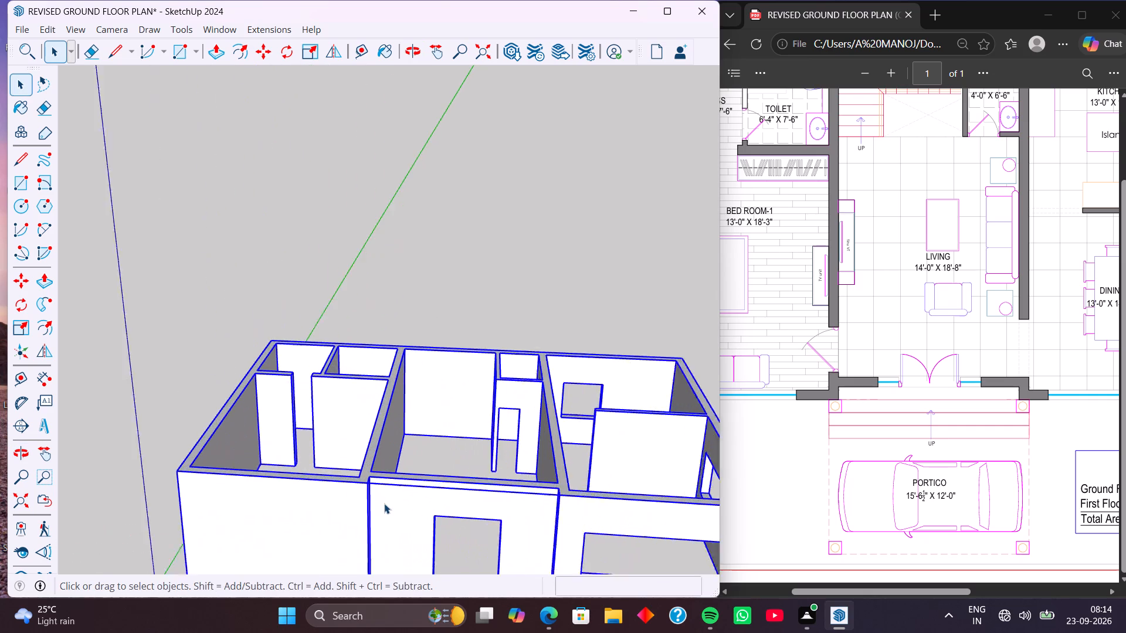
scroll(384, 503, up, 2)
middle_drag(384, 503, 510, 509)
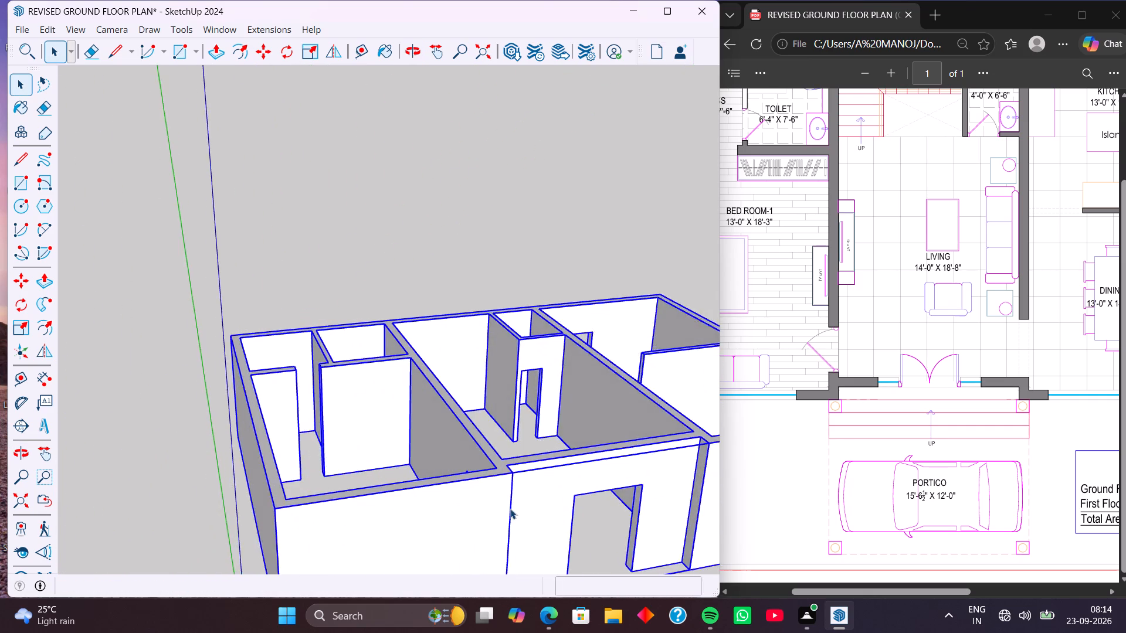
scroll(510, 509, down, 4)
middle_drag(490, 509, 387, 493)
scroll(389, 493, down, 5)
click(417, 369)
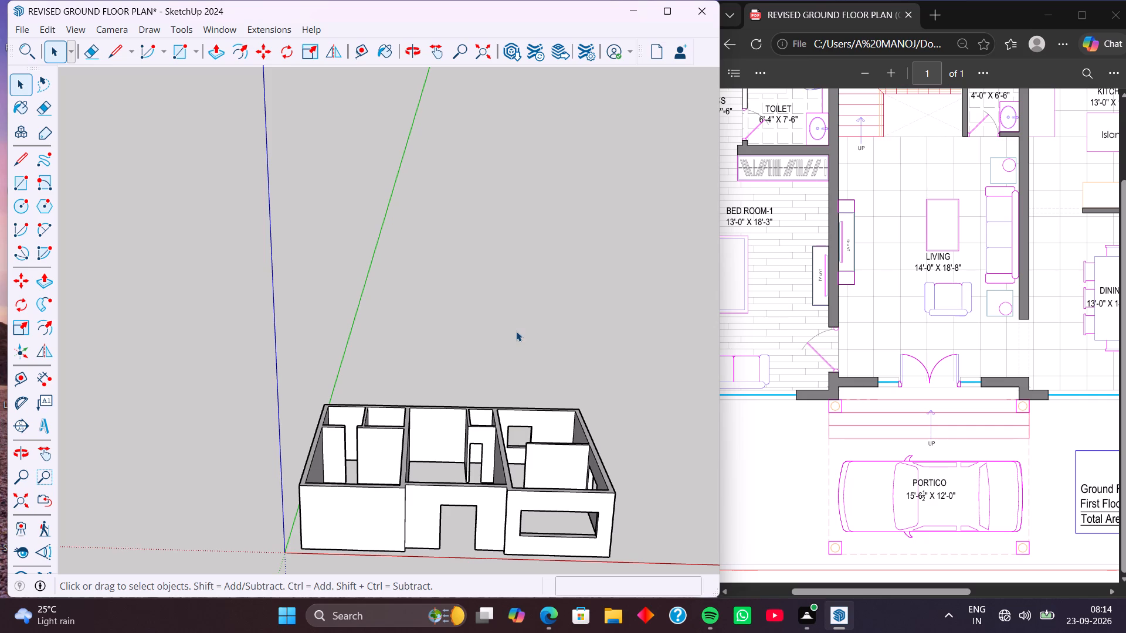
scroll(454, 457, down, 6)
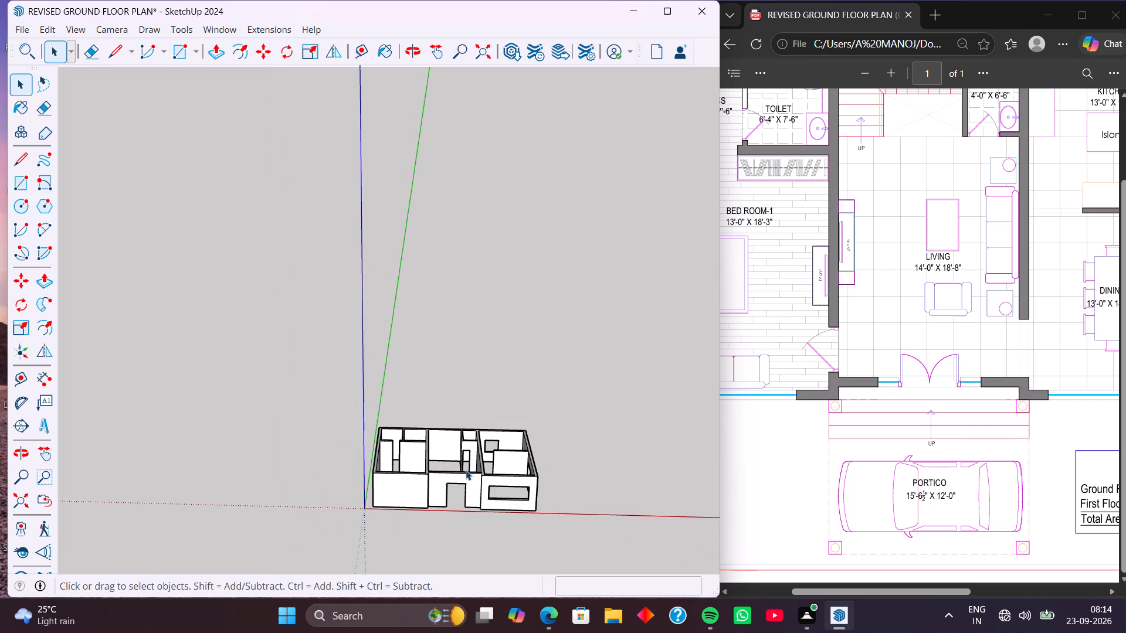
shift+middle_drag(466, 480, 444, 386)
middle_drag(449, 420, 448, 479)
scroll(418, 401, up, 4)
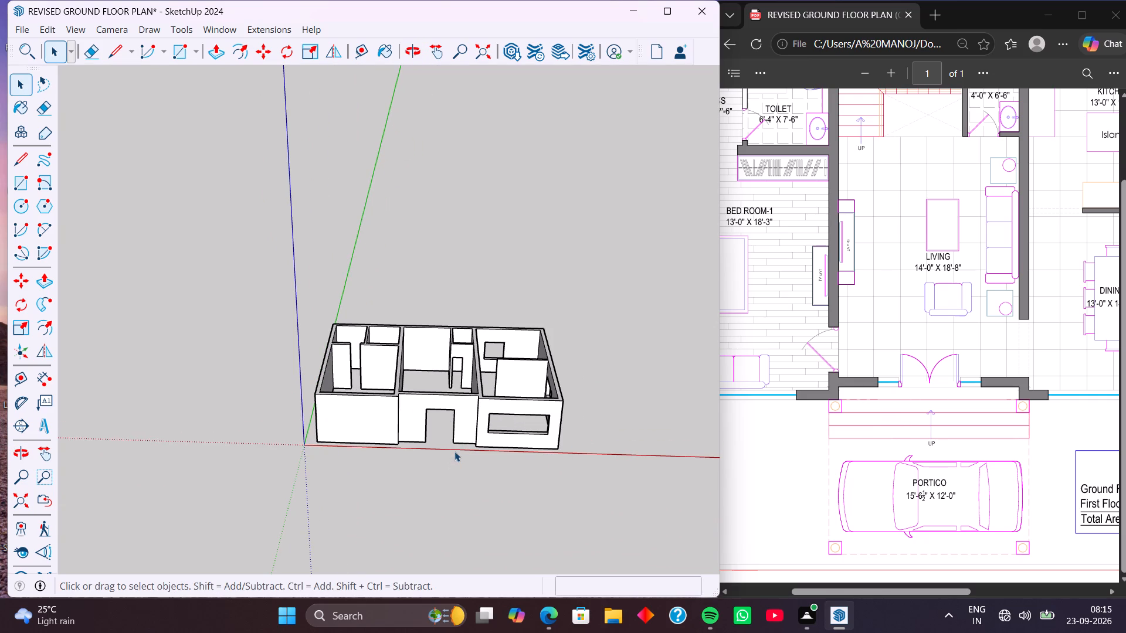
scroll(455, 451, up, 11)
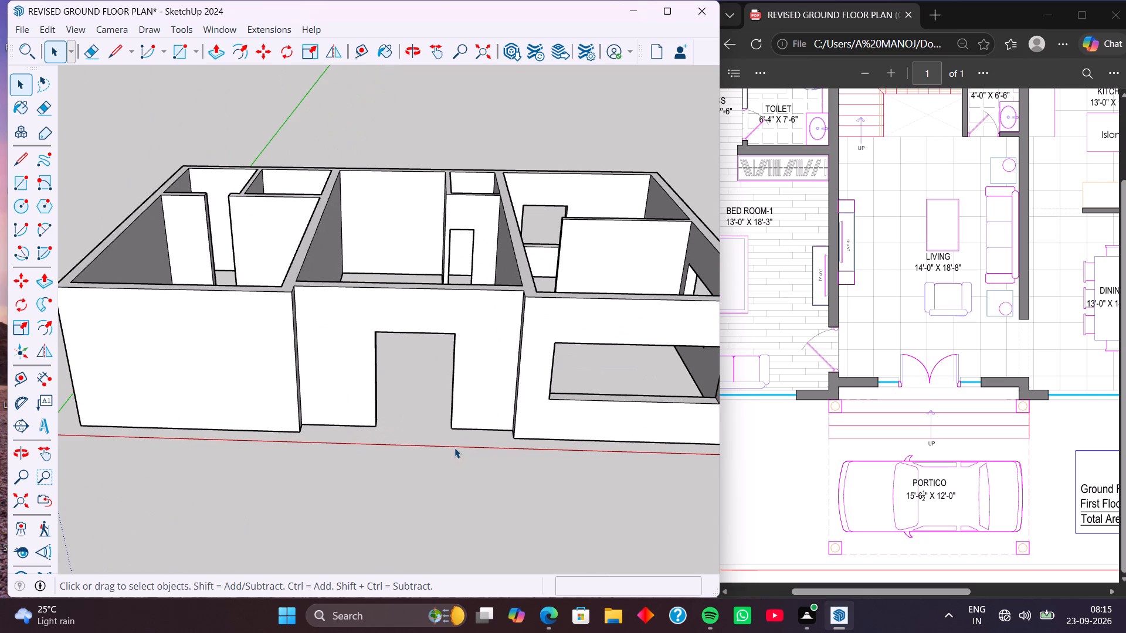
middle_drag(454, 448, 449, 462)
scroll(449, 462, down, 2)
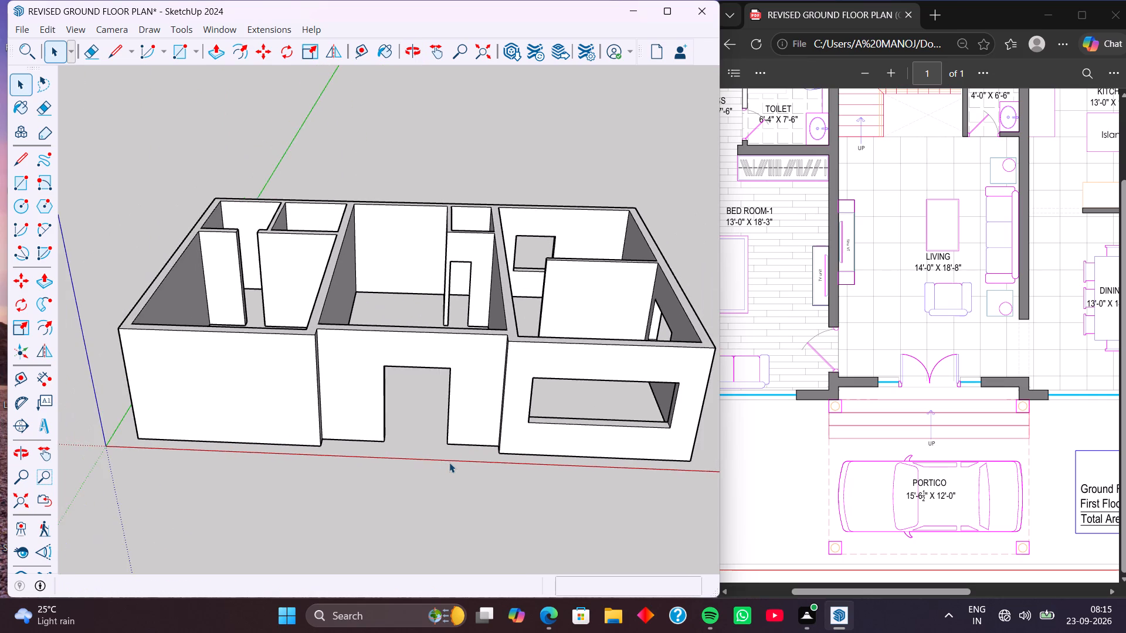
middle_drag(449, 462, 446, 396)
middle_drag(446, 396, 450, 446)
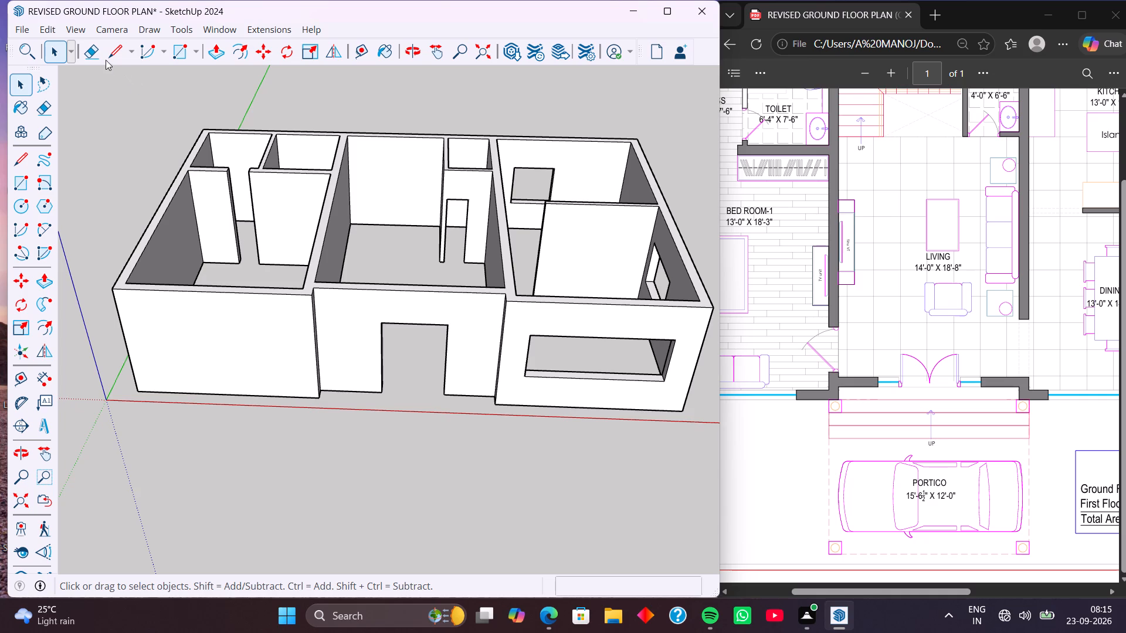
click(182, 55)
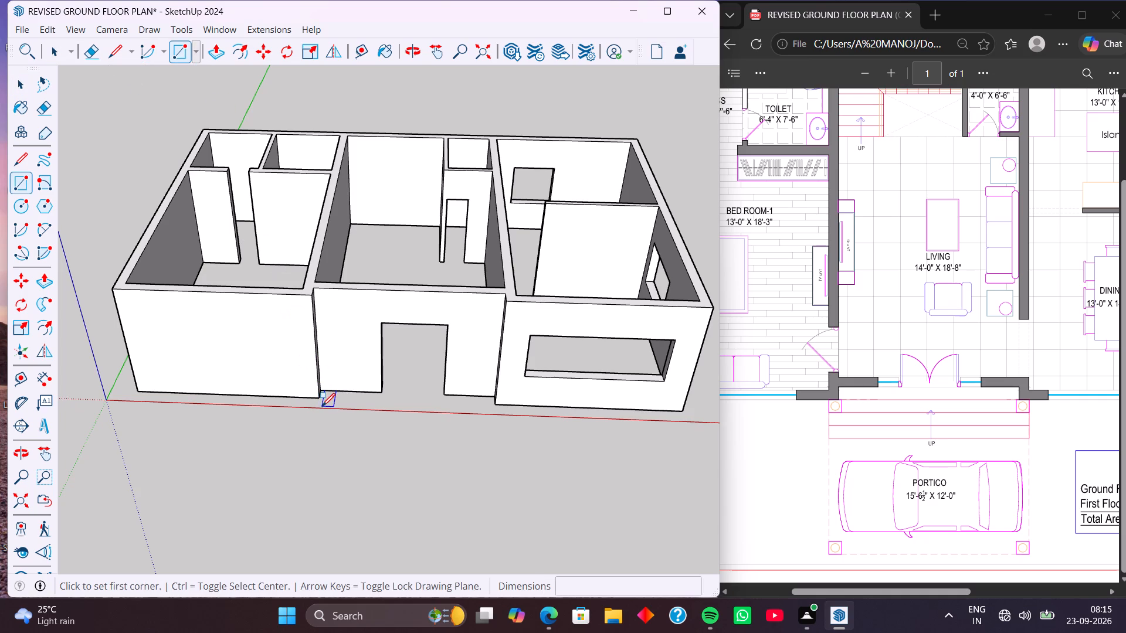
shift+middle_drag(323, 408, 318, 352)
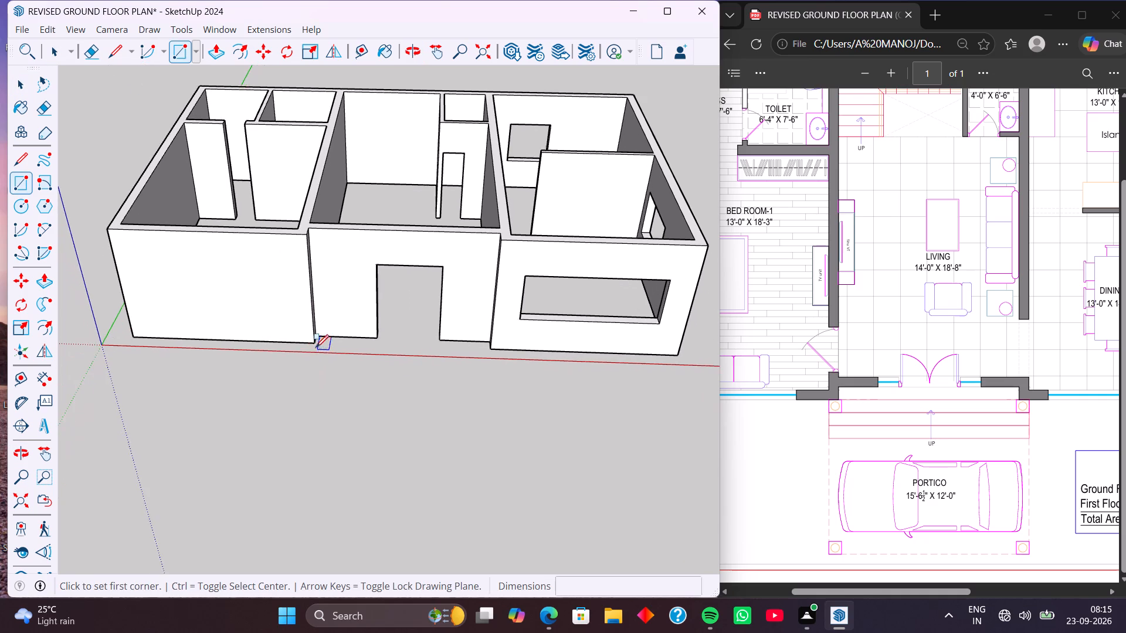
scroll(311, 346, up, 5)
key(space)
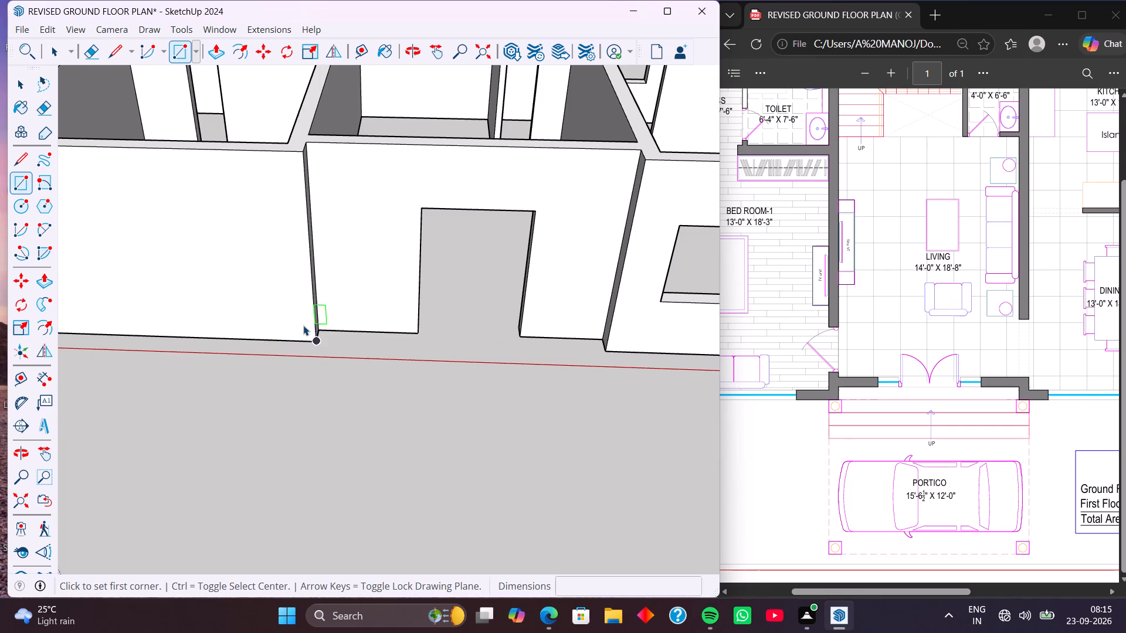
Draw lines from the bedroom–living partition's inner corner across the front wall's top and 10' down its outer face to the base.
click(121, 49)
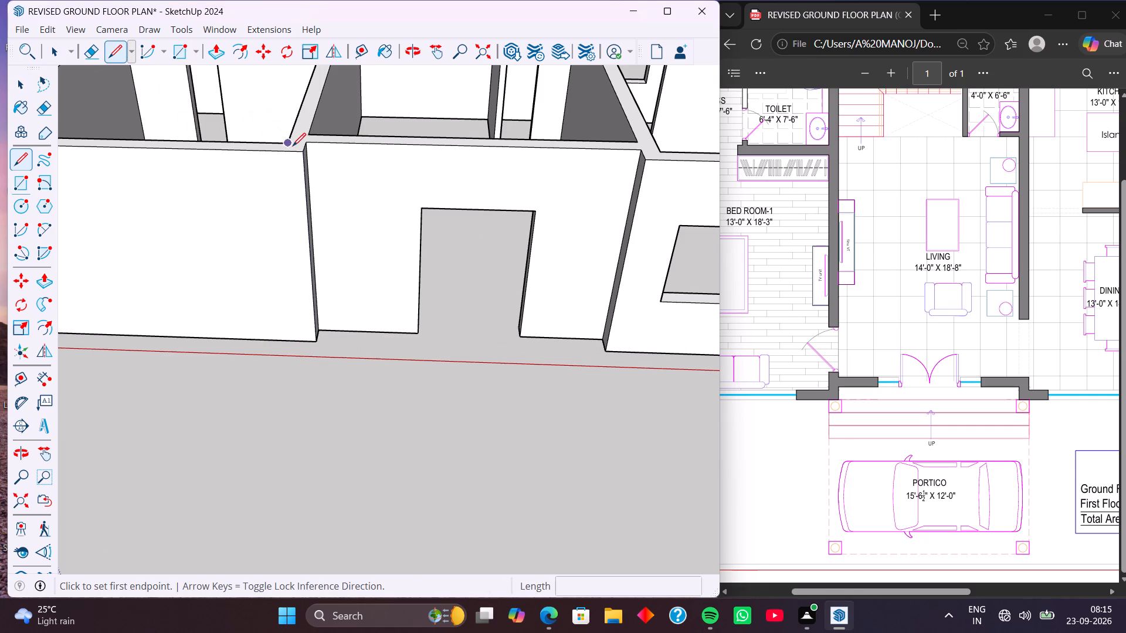
click(286, 145)
click(285, 151)
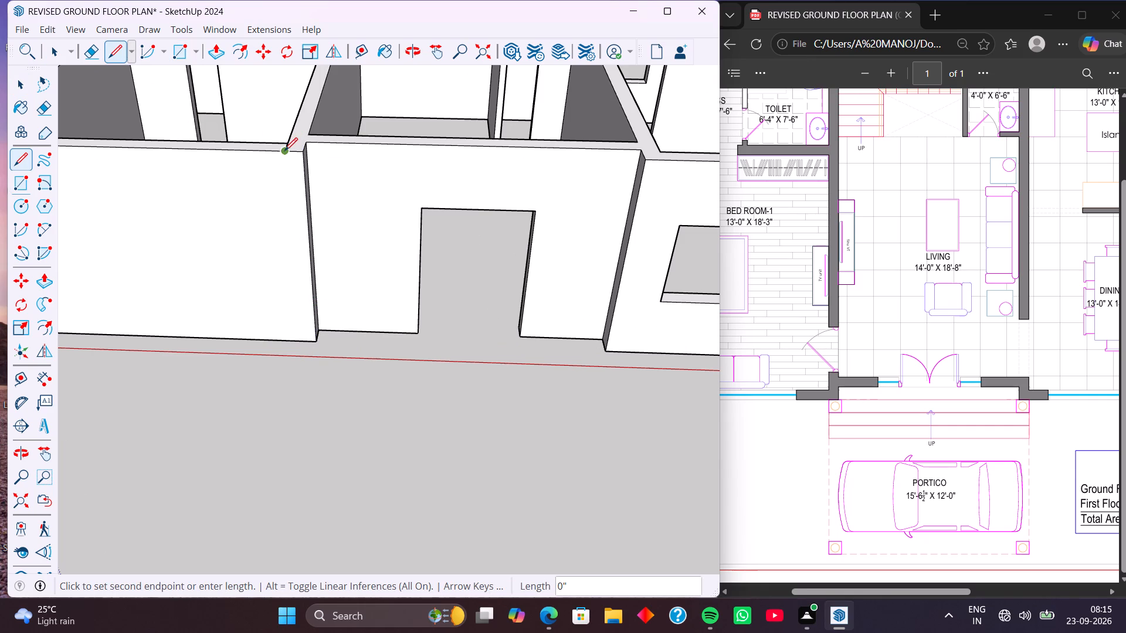
click(284, 151)
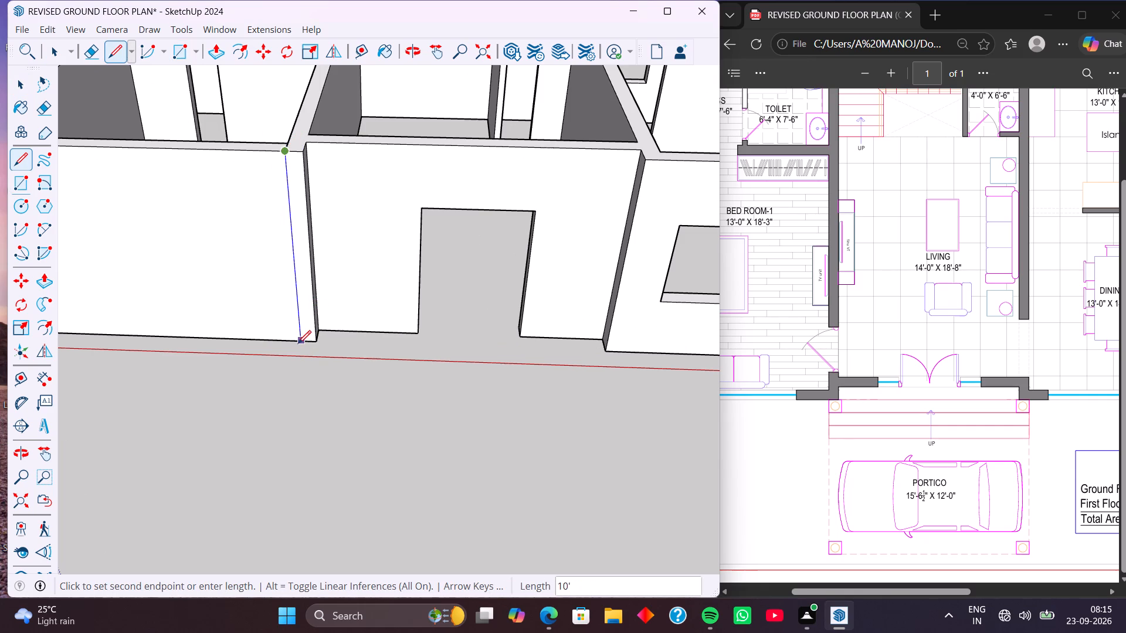
click(298, 343)
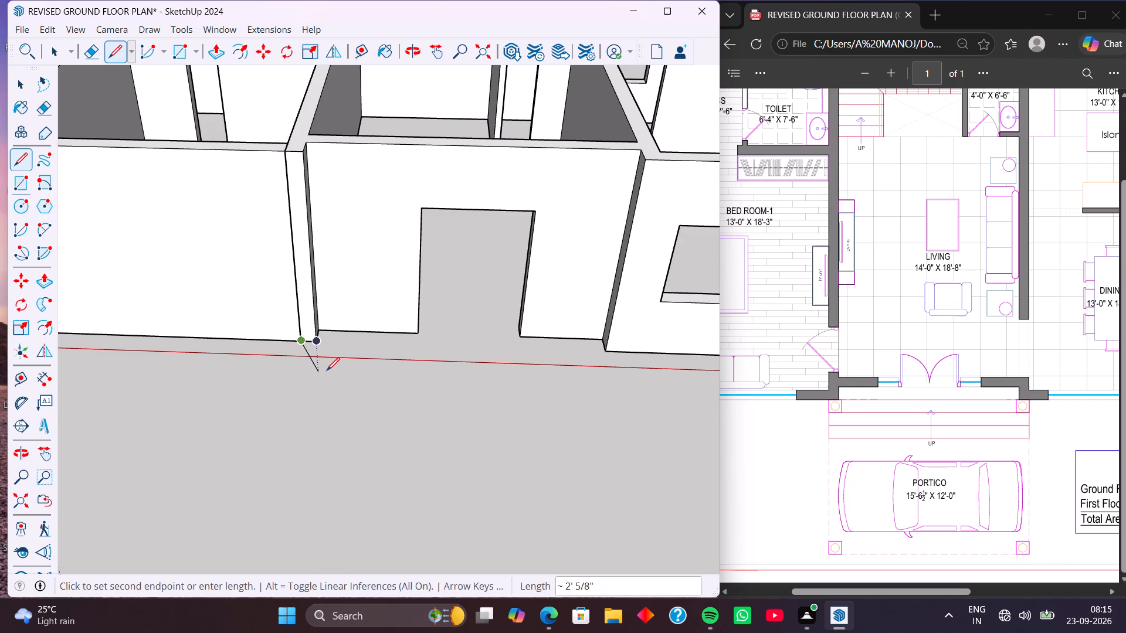
key(space)
Draw a 9" line across the front wall's top at the living–dining partition's inner corner and continue down the outer face to the base.
scroll(433, 360, down, 3)
shift+middle_drag(475, 359, 350, 354)
shift+scroll(353, 360, up, 1)
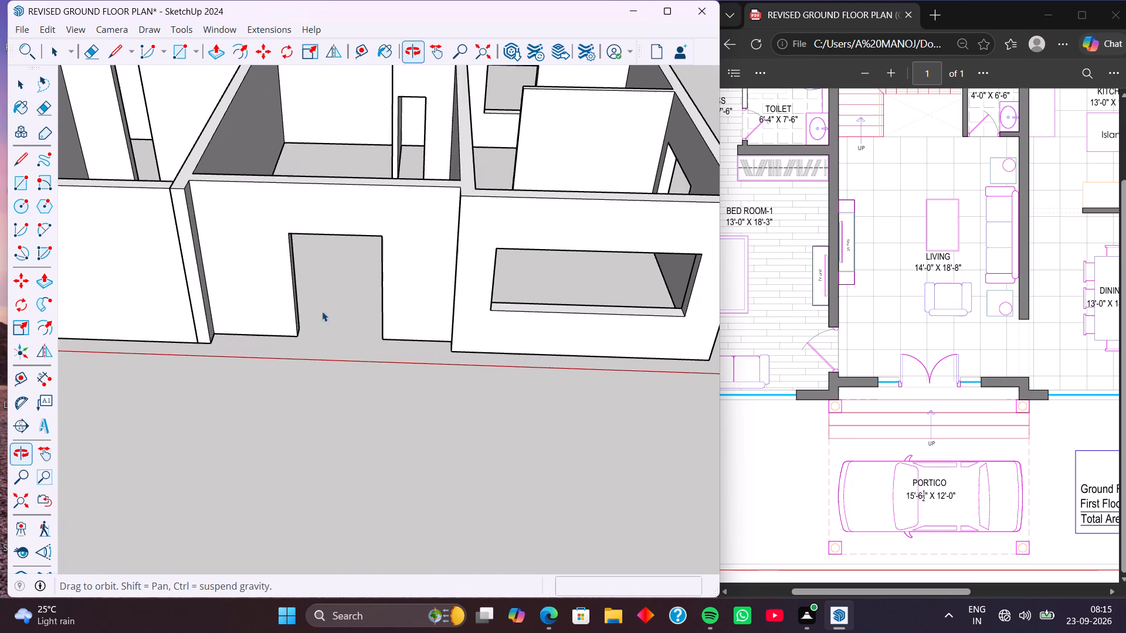
click(117, 46)
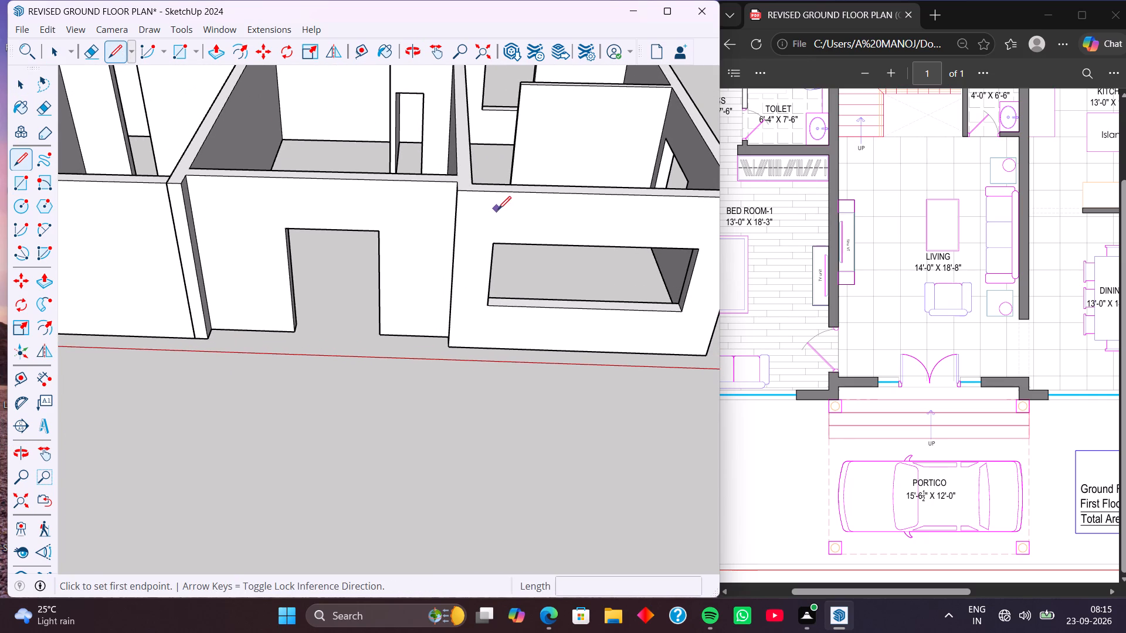
scroll(472, 181, up, 7)
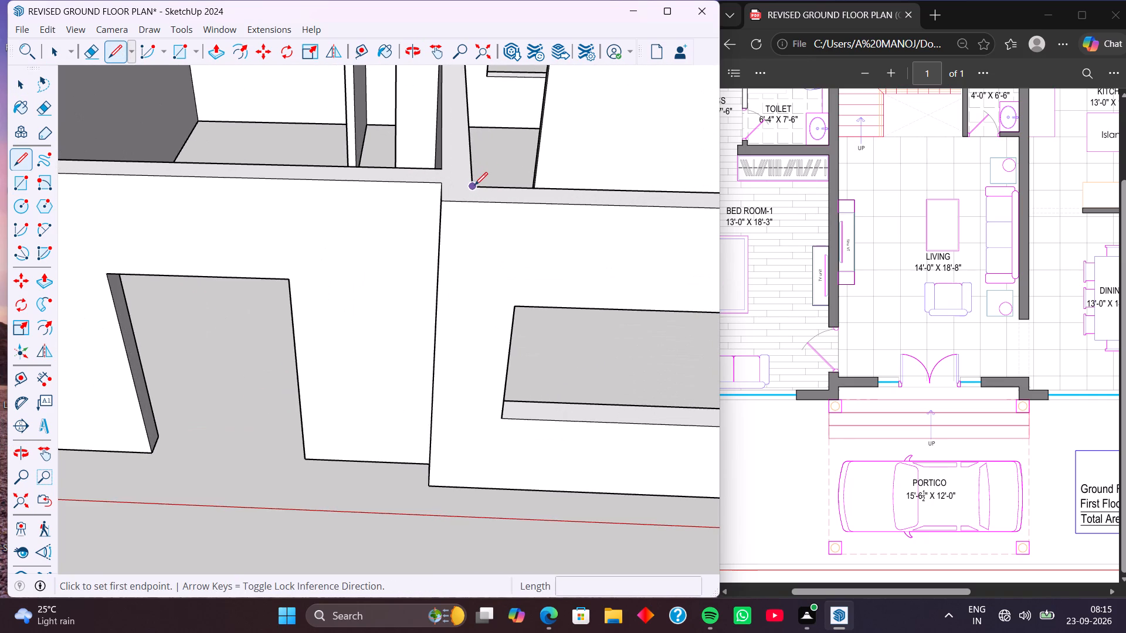
click(474, 185)
click(473, 203)
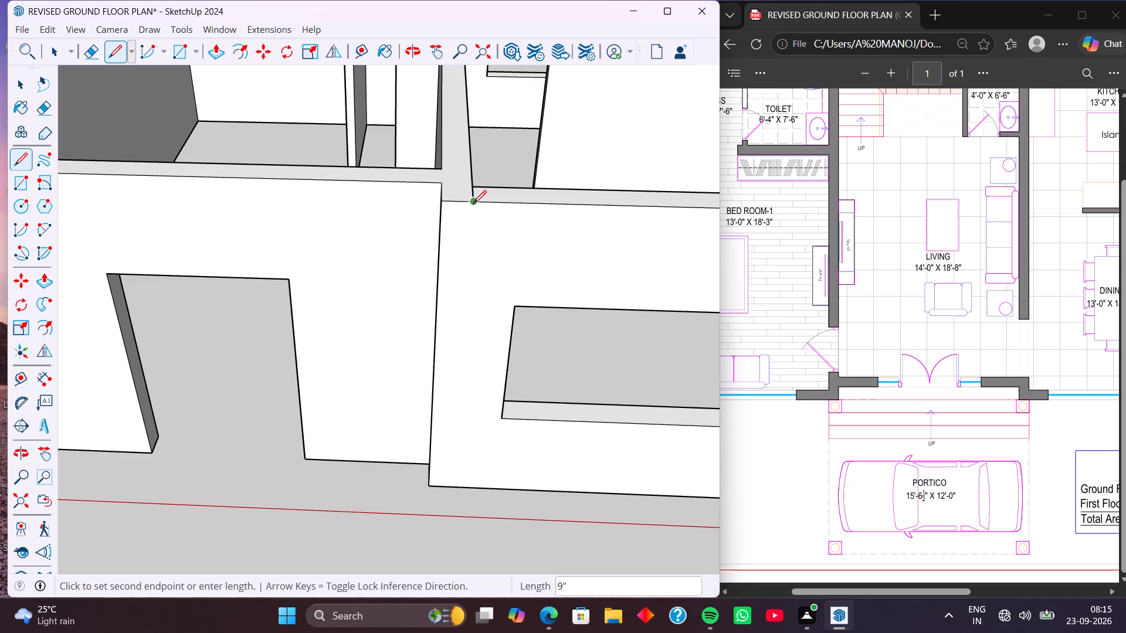
click(473, 203)
drag(471, 380, 470, 400)
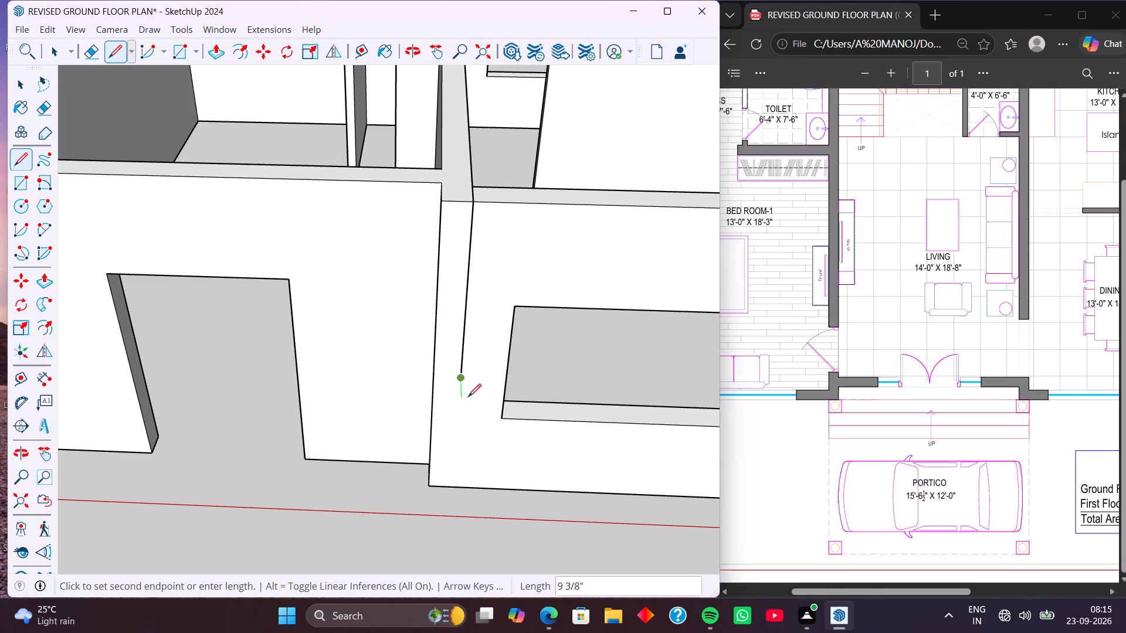
click(461, 377)
click(449, 488)
Draw a 15'5" by 11" rectangle on the ground along the entrance wall's base, starting from the bedroom–living side line.
scroll(388, 450, down, 5)
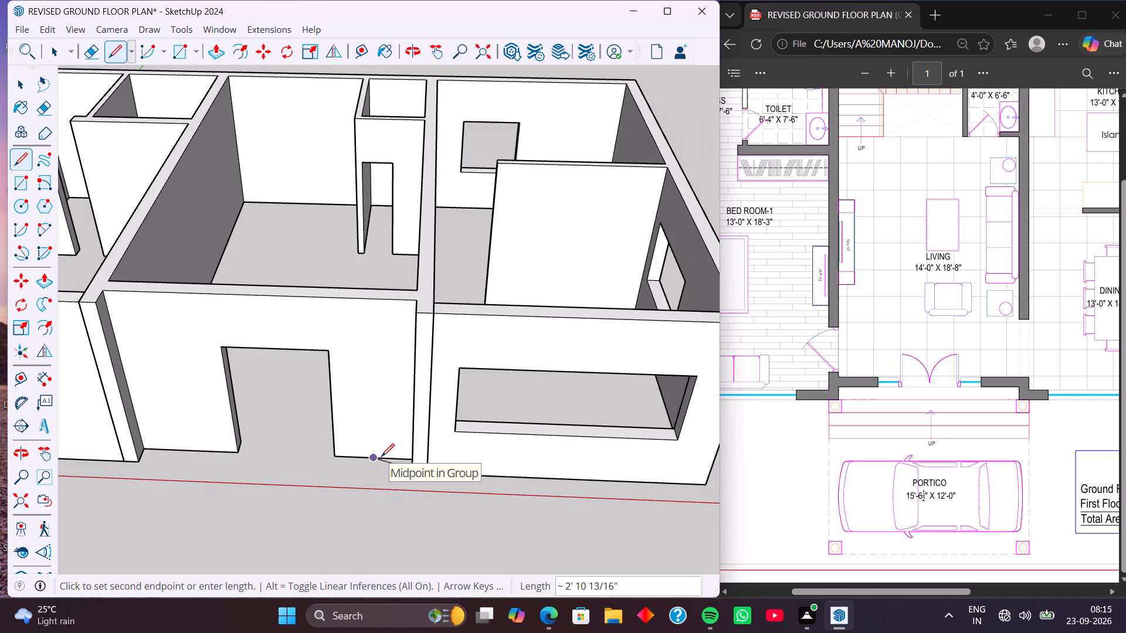
key(r)
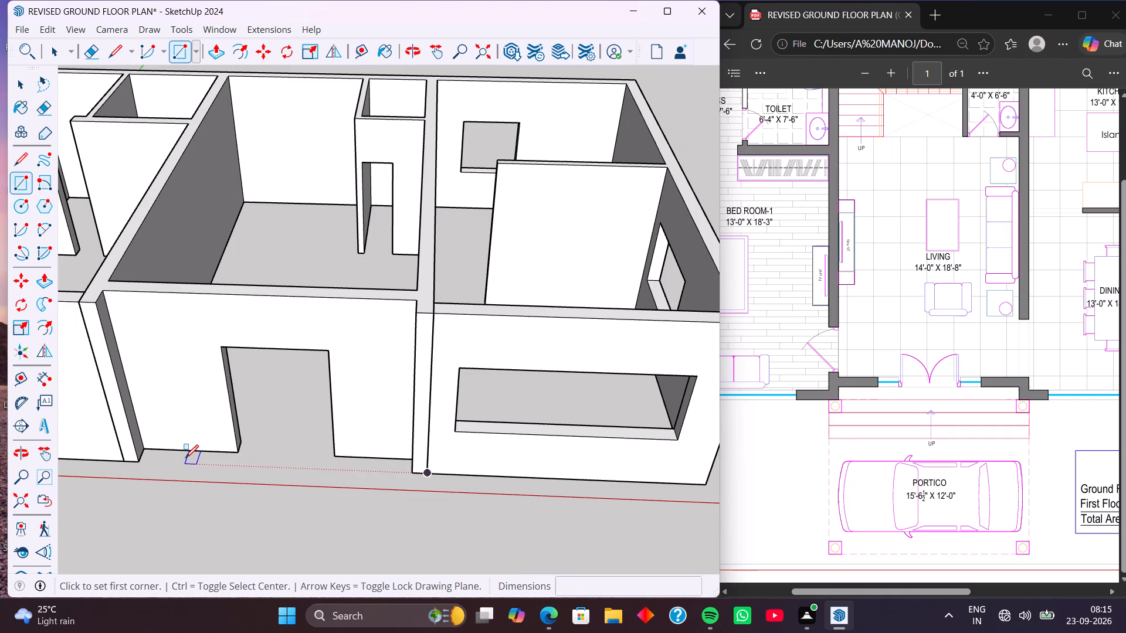
shift+middle_drag(185, 458, 323, 430)
scroll(284, 440, up, 12)
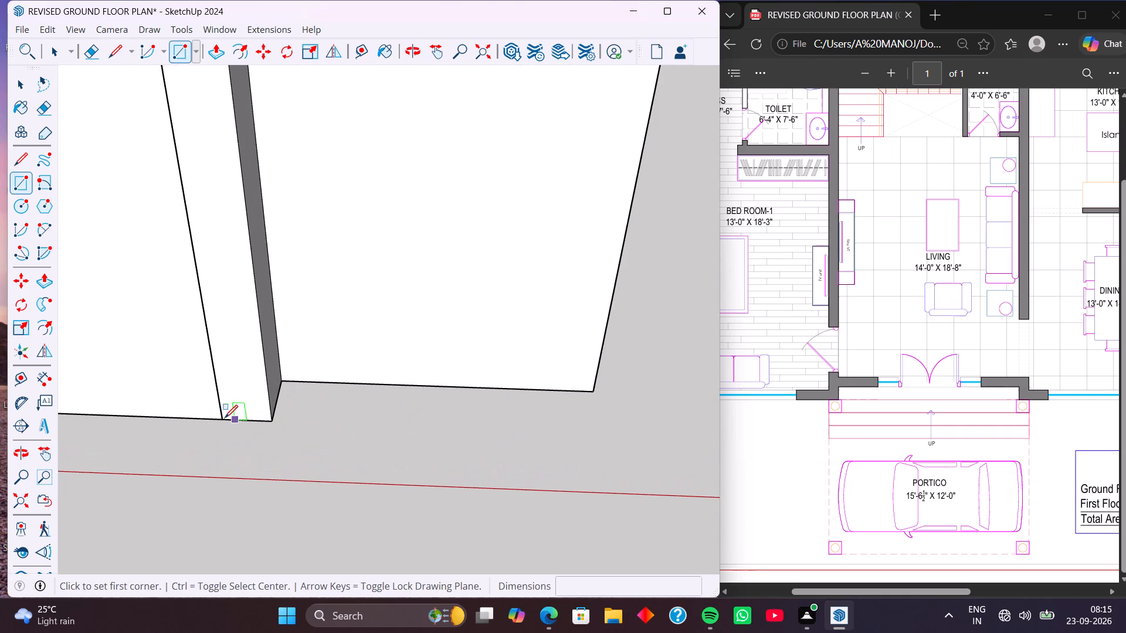
click(223, 417)
scroll(415, 472, down, 5)
scroll(490, 477, down, 5)
shift+middle_drag(523, 479, 267, 437)
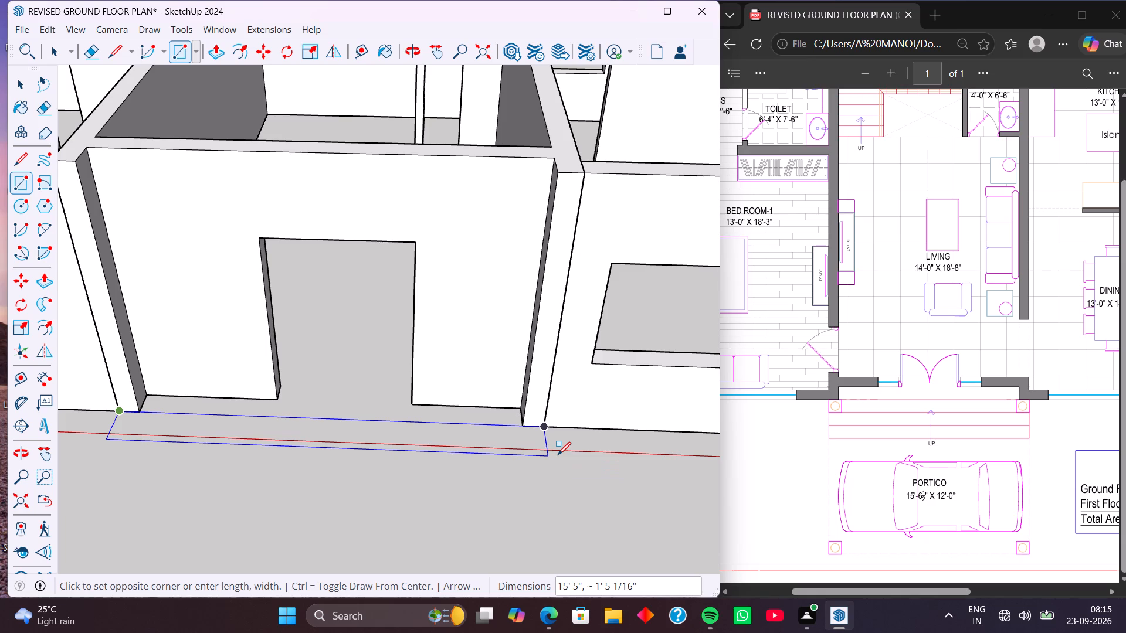
text(15)
text('5)
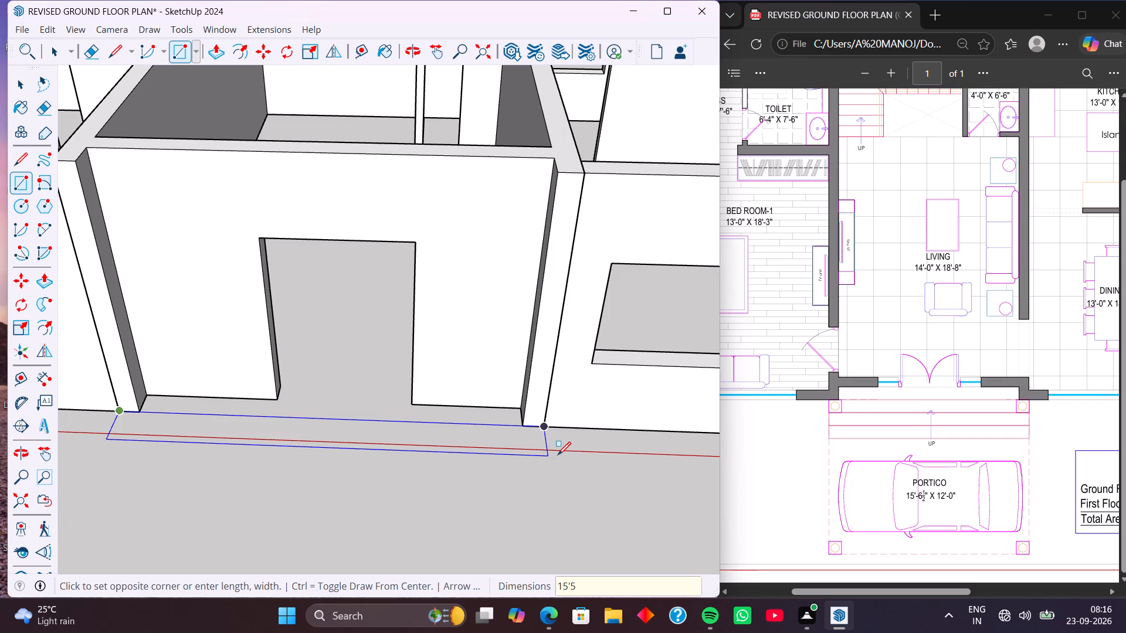
key(comma)
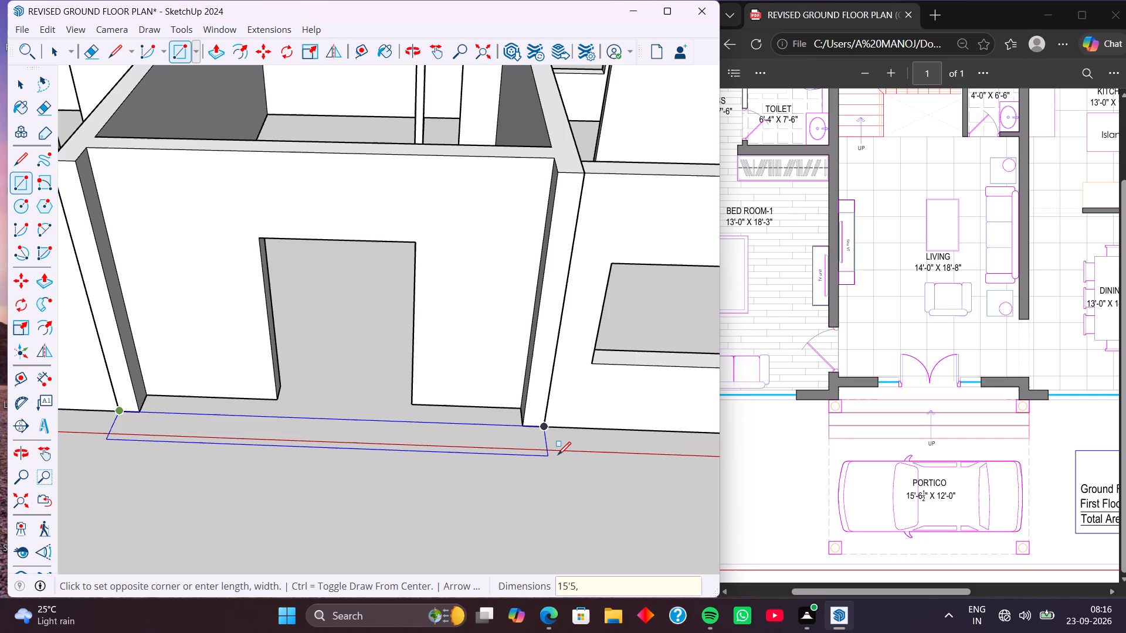
text(11)
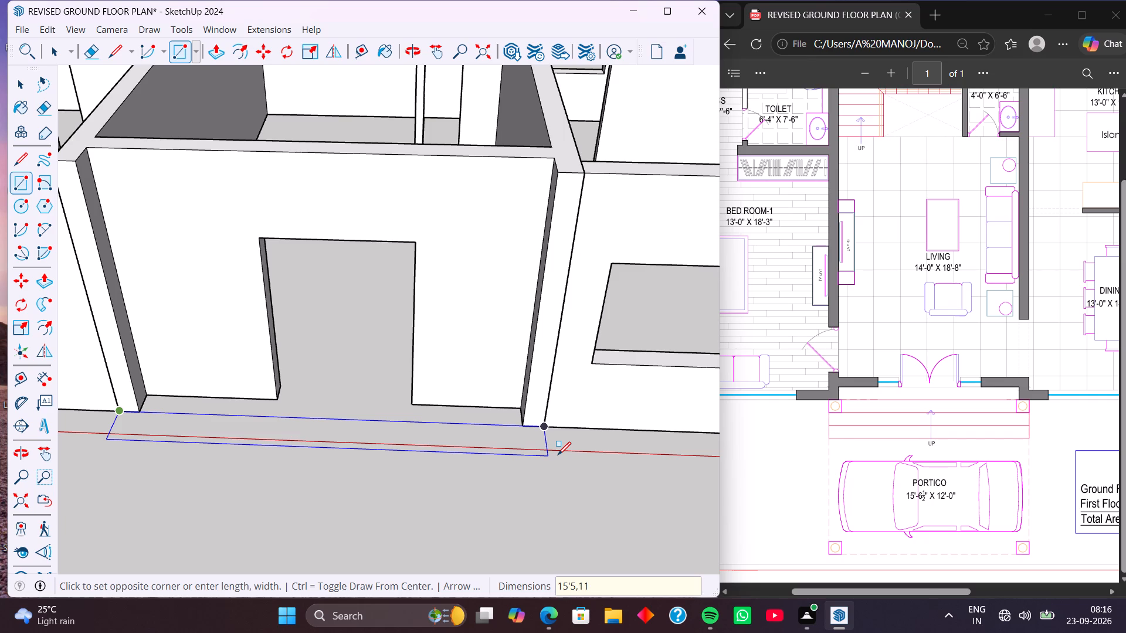
key(shift+quotedbl)
key(Return)
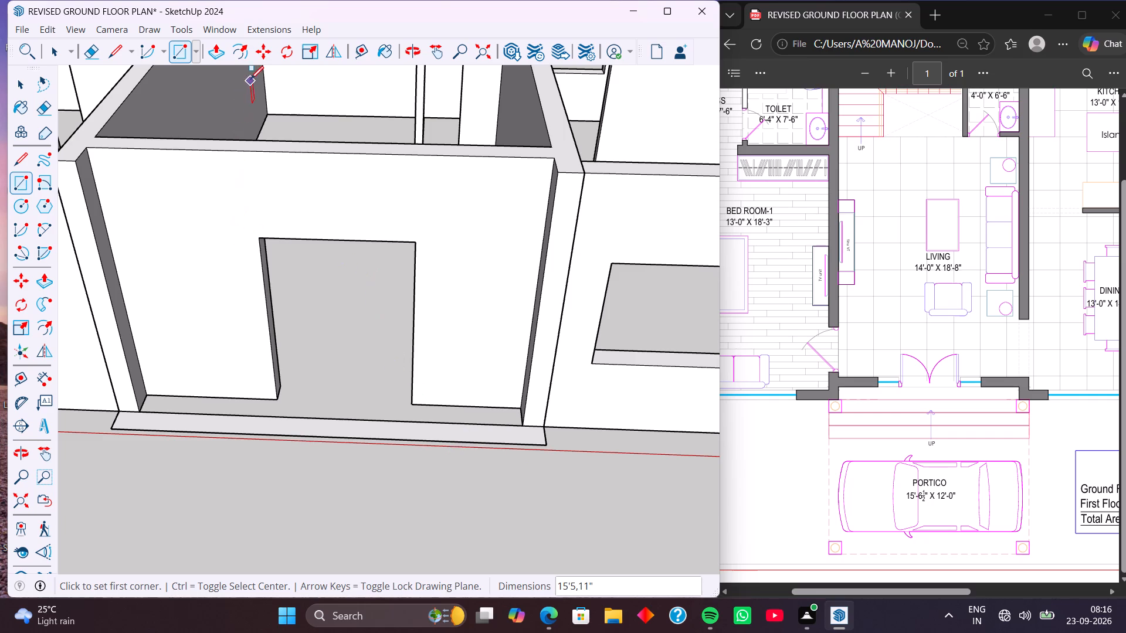
Push/Pull the entrance rectangle downward by 6" to form the first step.
click(214, 49)
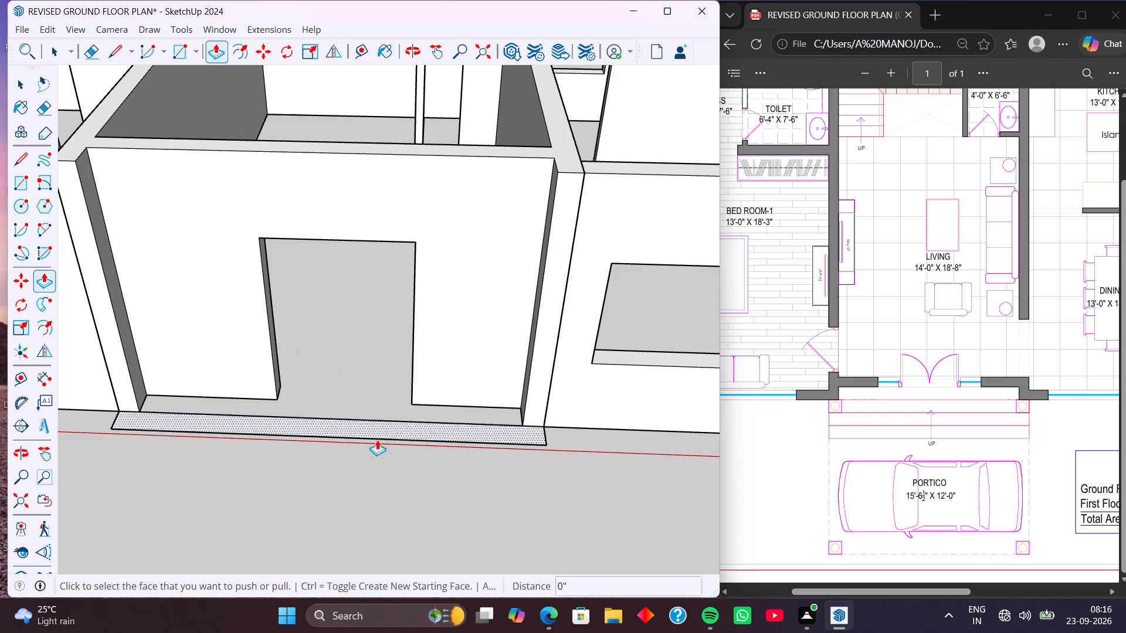
scroll(378, 441, up, 5)
click(377, 423)
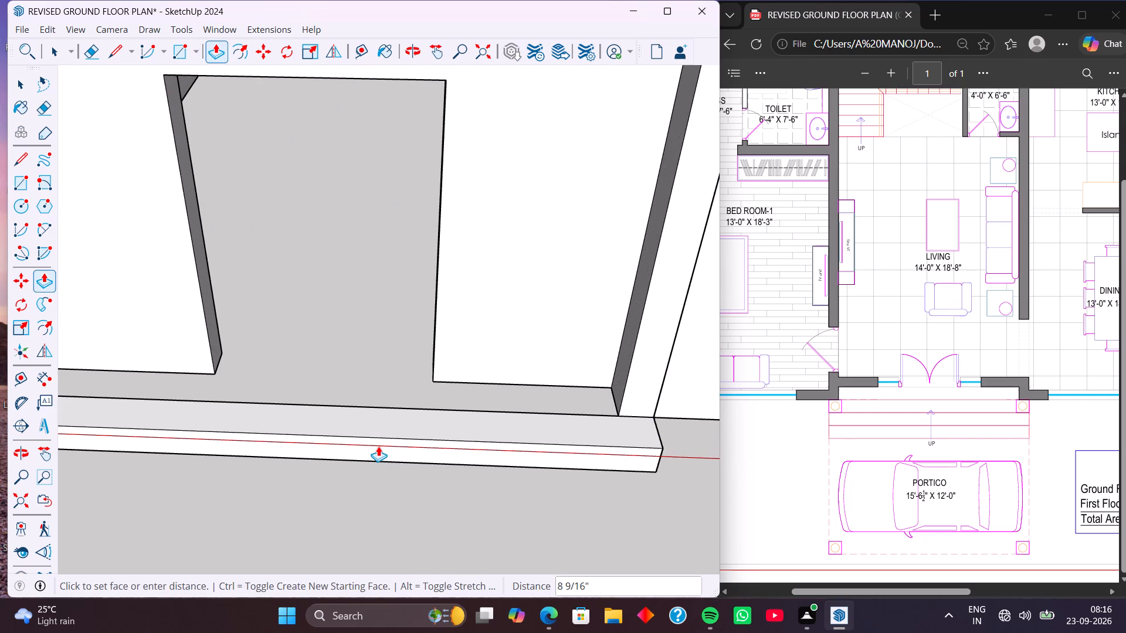
key(6)
key(Return)
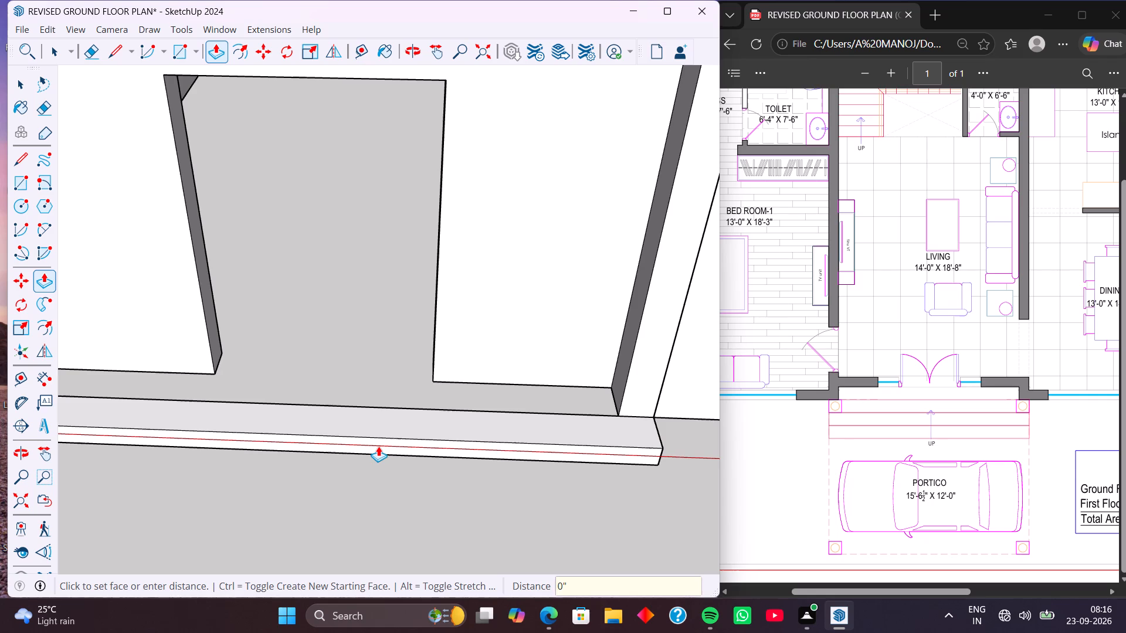
Check what geometry is connected to the step, and erase the outer-face and wall-top lines at the living–dining partition corner.
key(space)
triple_click(378, 441)
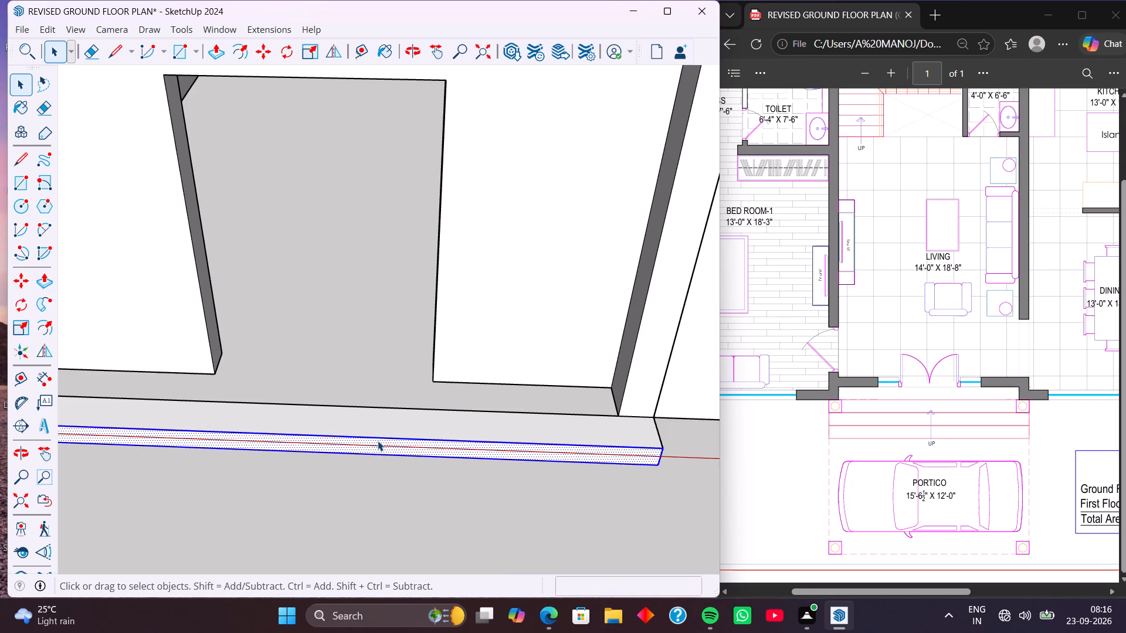
double_click(378, 441)
scroll(378, 441, down, 5)
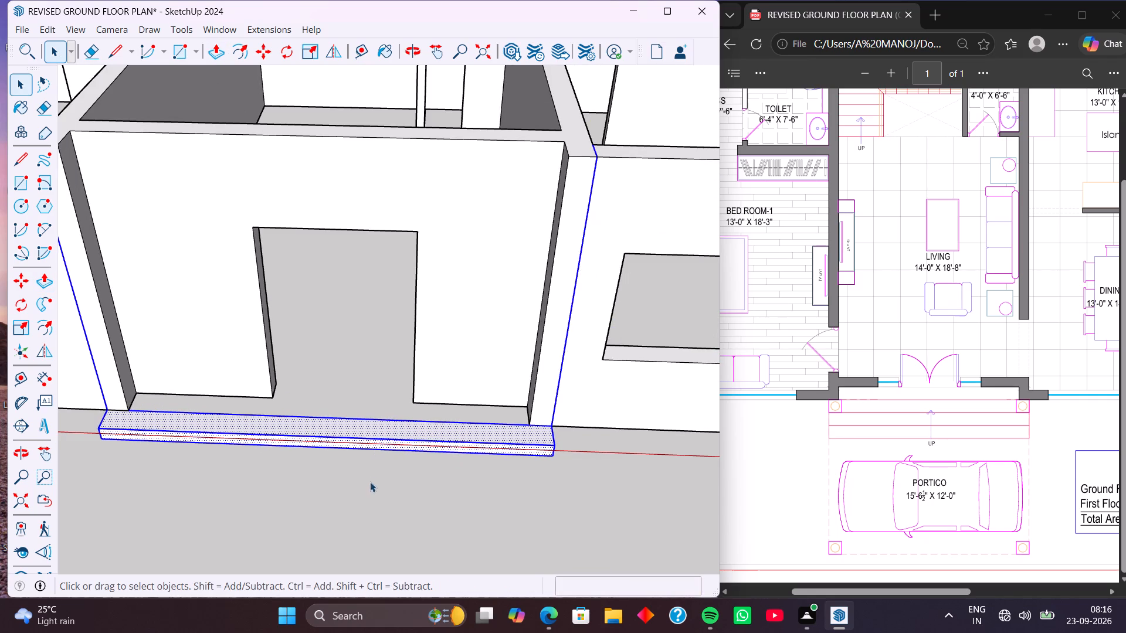
click(377, 492)
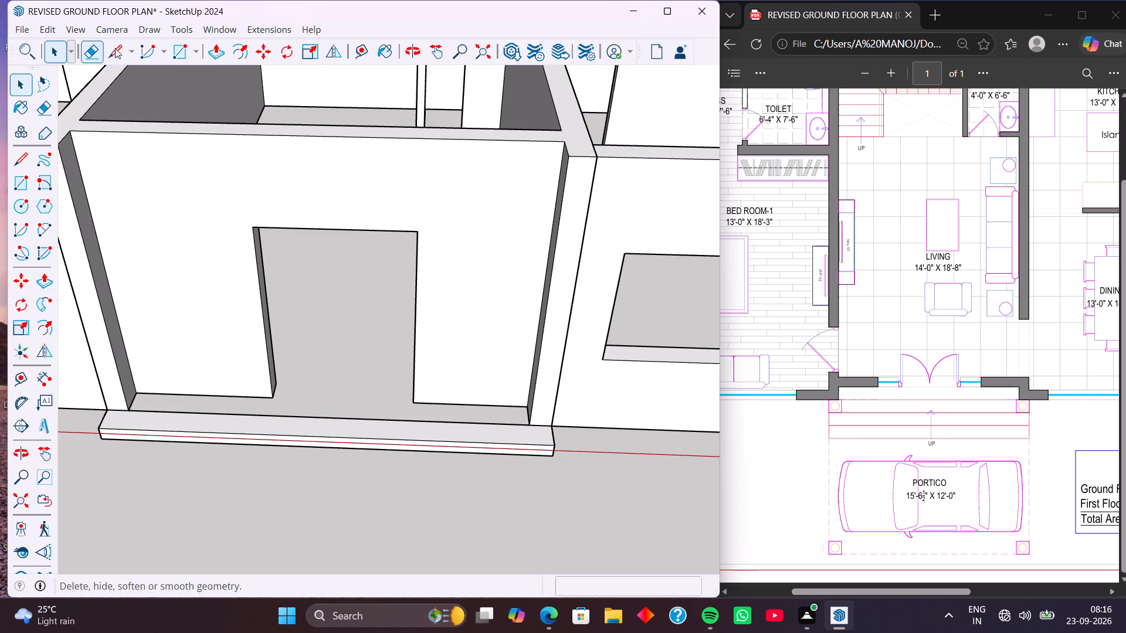
click(84, 53)
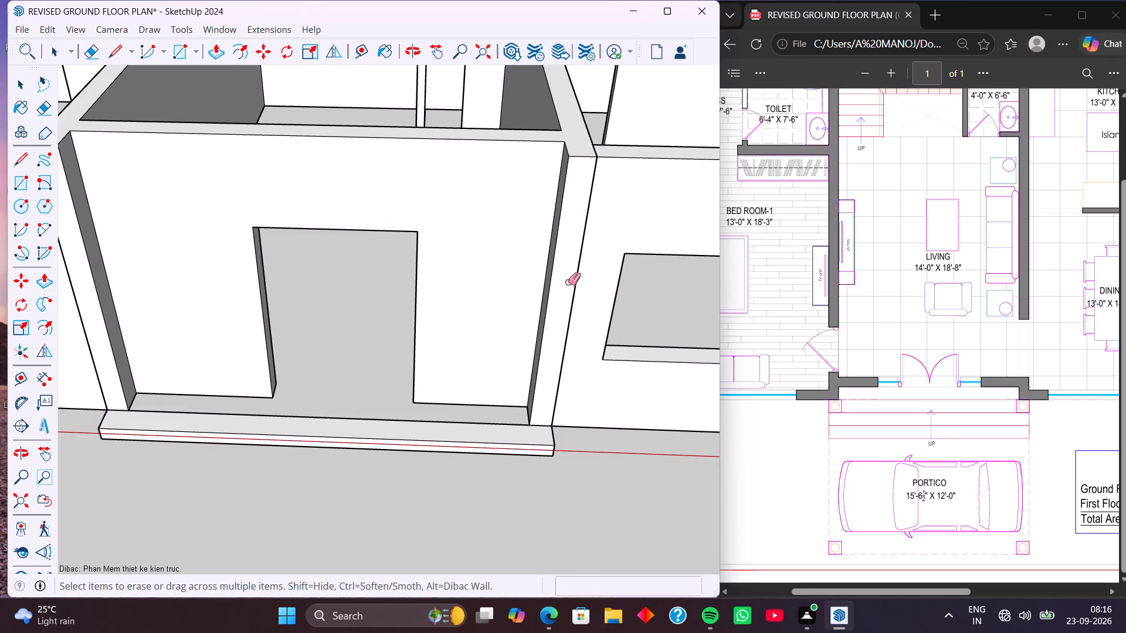
click(576, 283)
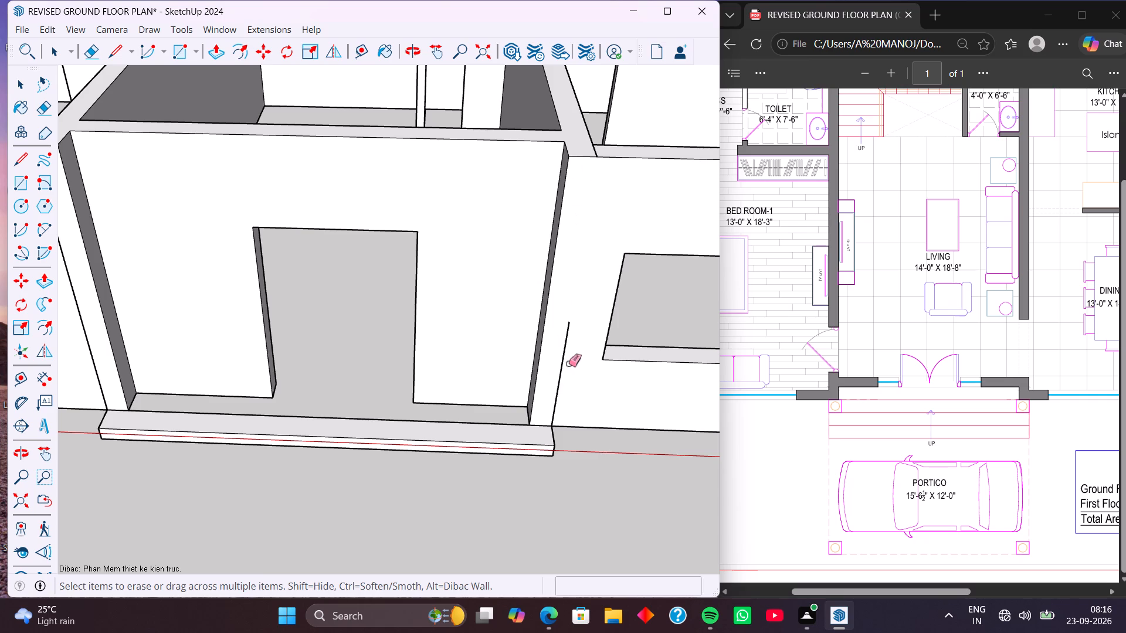
click(564, 365)
scroll(599, 162, up, 8)
middle_drag(589, 136, 589, 182)
scroll(592, 156, up, 4)
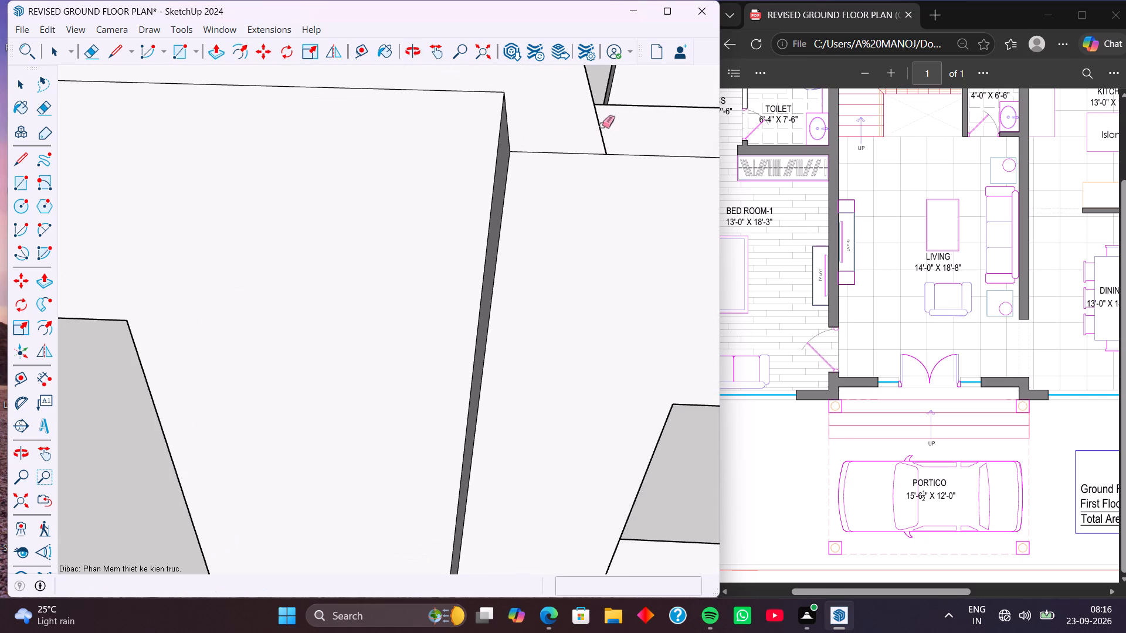
click(602, 125)
click(599, 125)
Erase the leftover outer-face and wall-top lines at the bedroom–living partition corner.
scroll(574, 178, down, 5)
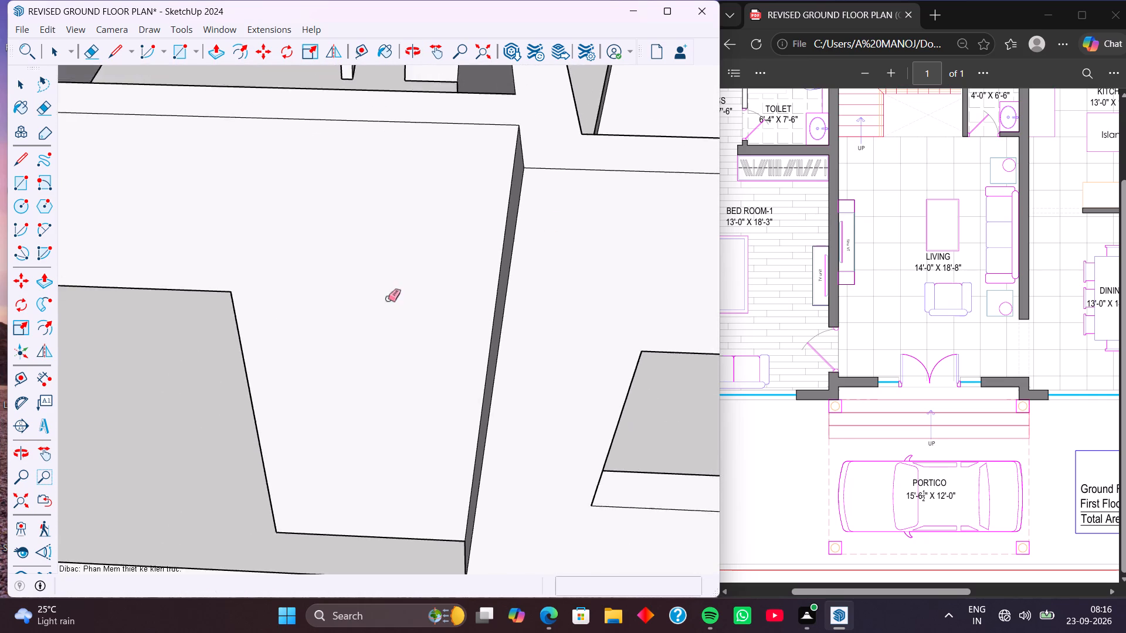
scroll(388, 298, down, 12)
shift+middle_drag(234, 334, 334, 342)
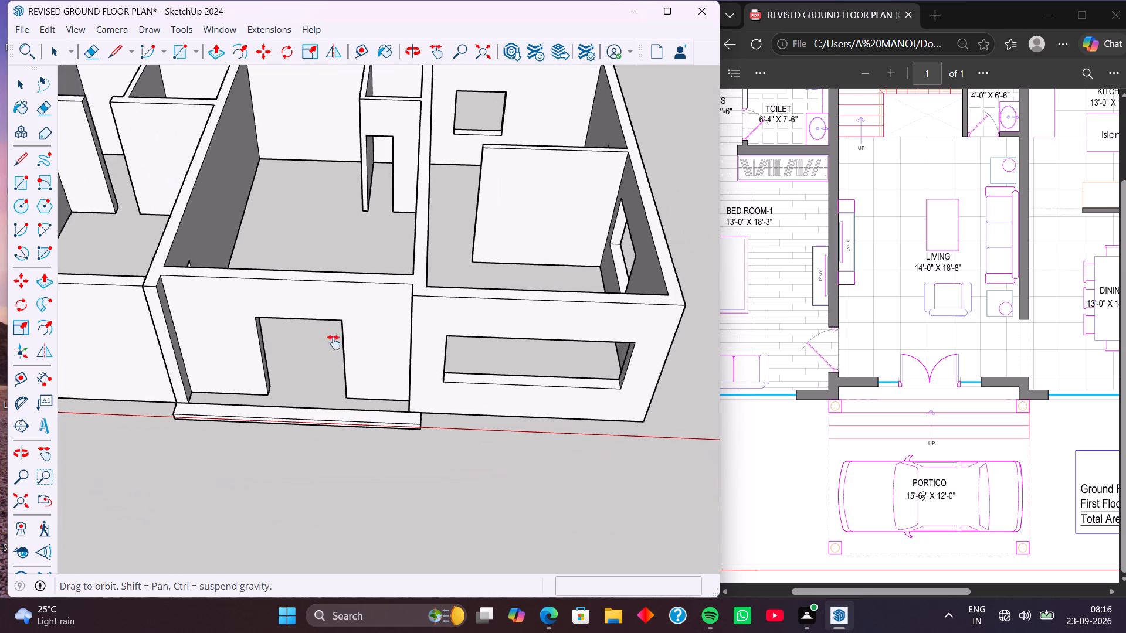
shift+middle_drag(334, 342, 619, 356)
scroll(470, 348, up, 8)
click(479, 320)
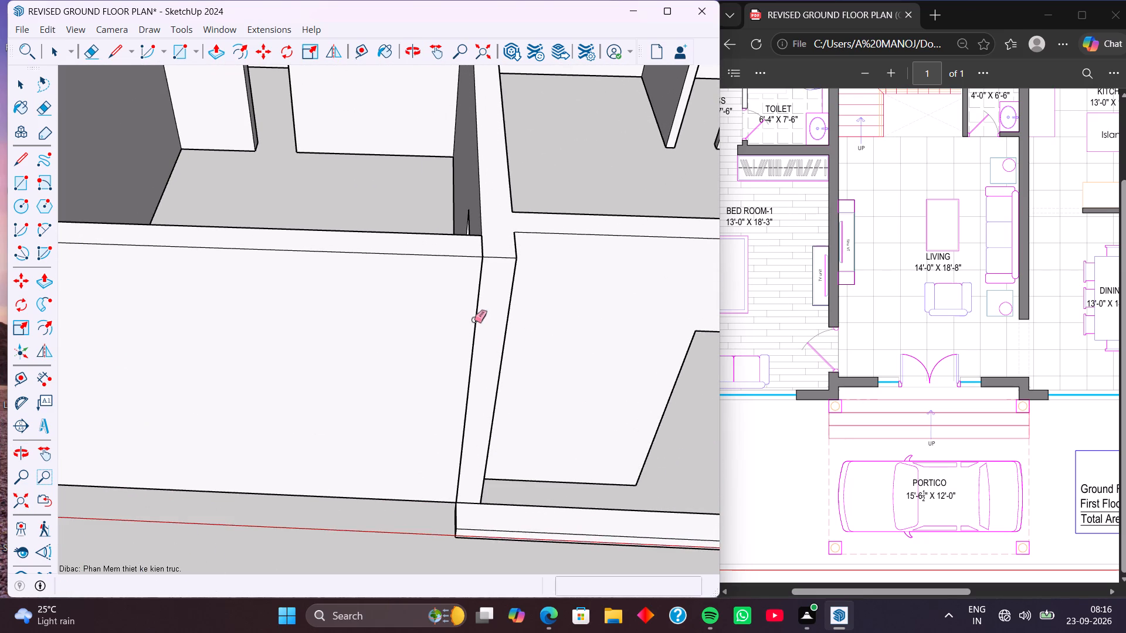
click(474, 319)
click(474, 319)
click(475, 320)
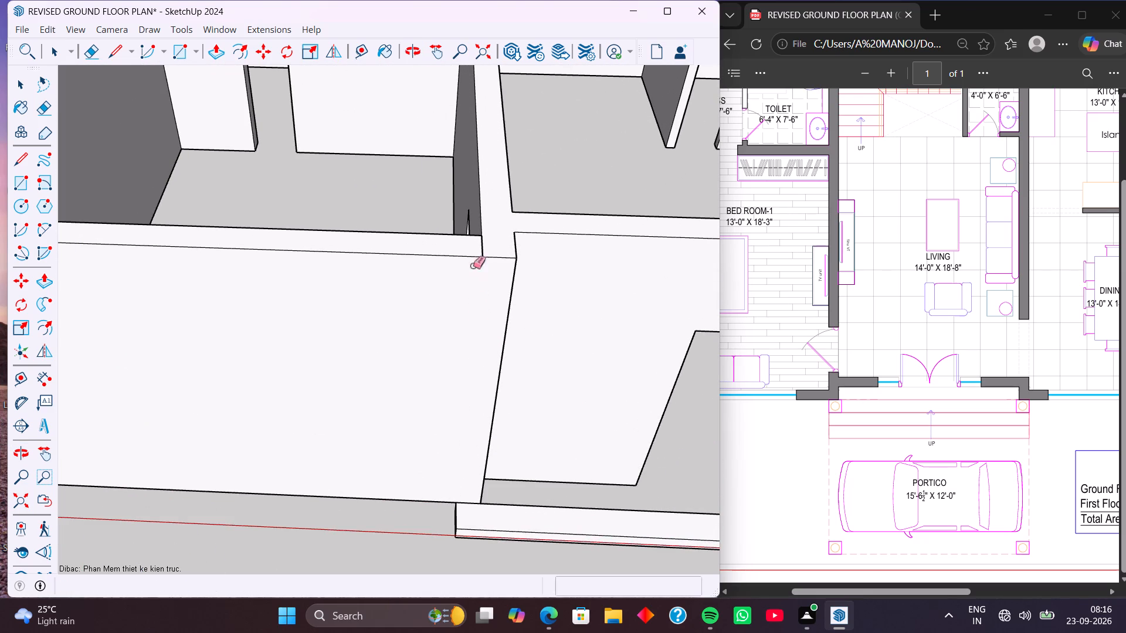
click(483, 243)
Select all of the entrance step's geometry and make it a group.
key(space)
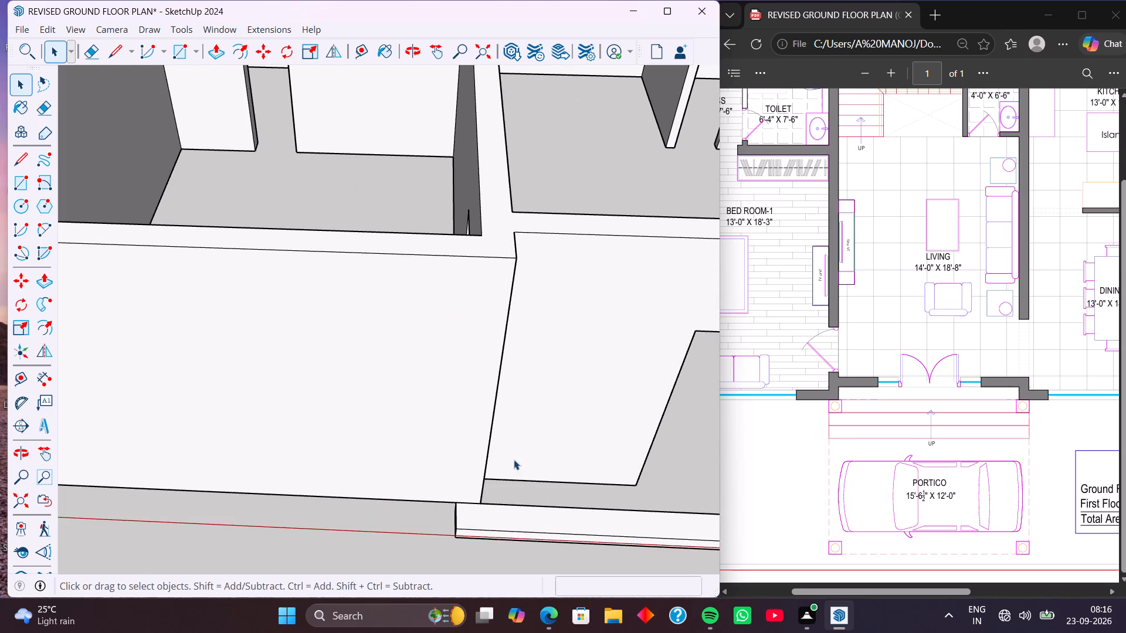
triple_click(550, 518)
triple_click(550, 518)
triple_click(550, 518)
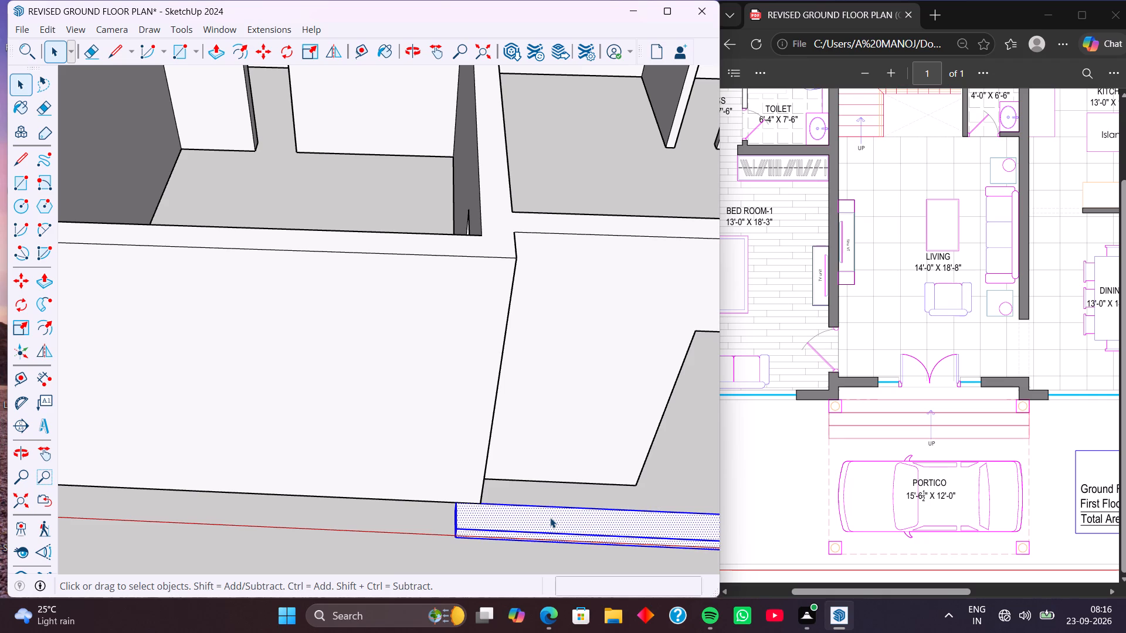
triple_click(550, 518)
right_click(550, 518)
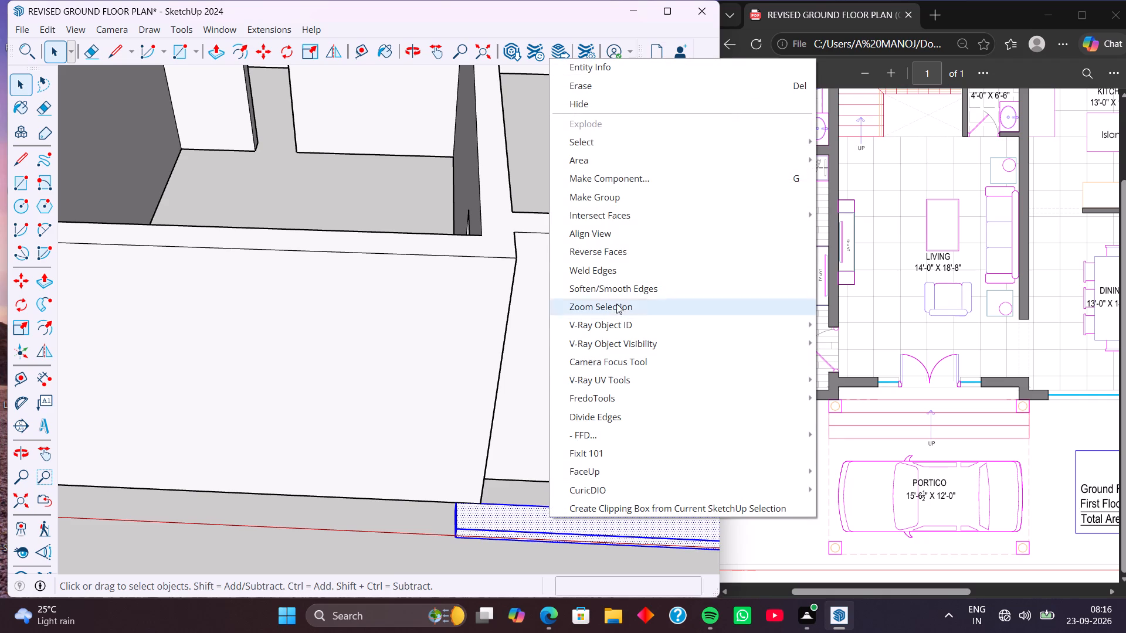
click(635, 202)
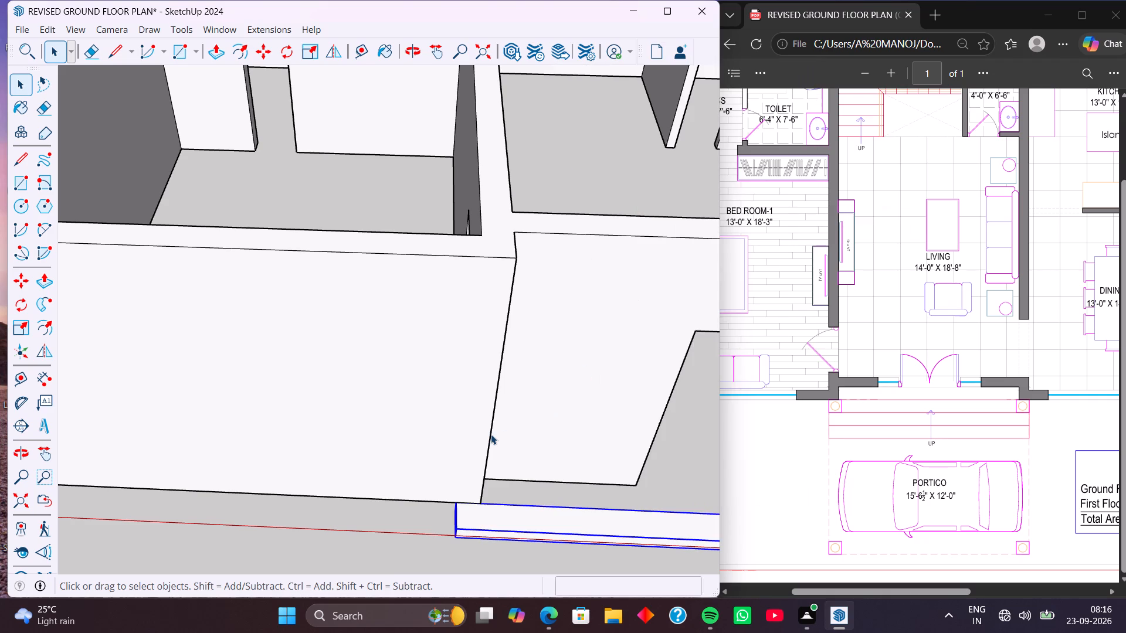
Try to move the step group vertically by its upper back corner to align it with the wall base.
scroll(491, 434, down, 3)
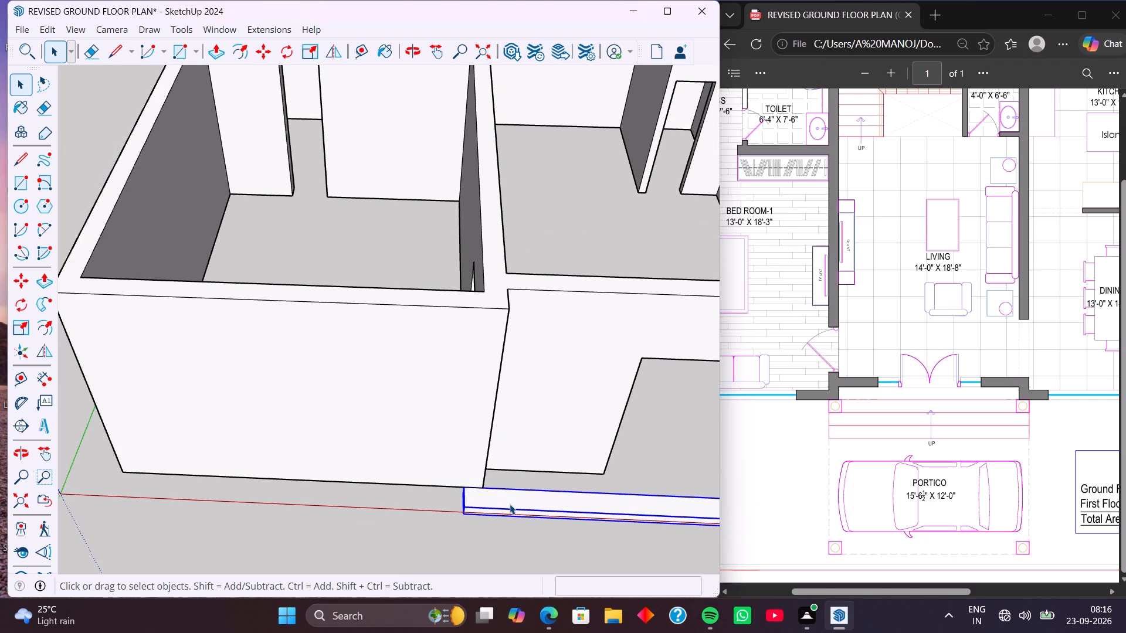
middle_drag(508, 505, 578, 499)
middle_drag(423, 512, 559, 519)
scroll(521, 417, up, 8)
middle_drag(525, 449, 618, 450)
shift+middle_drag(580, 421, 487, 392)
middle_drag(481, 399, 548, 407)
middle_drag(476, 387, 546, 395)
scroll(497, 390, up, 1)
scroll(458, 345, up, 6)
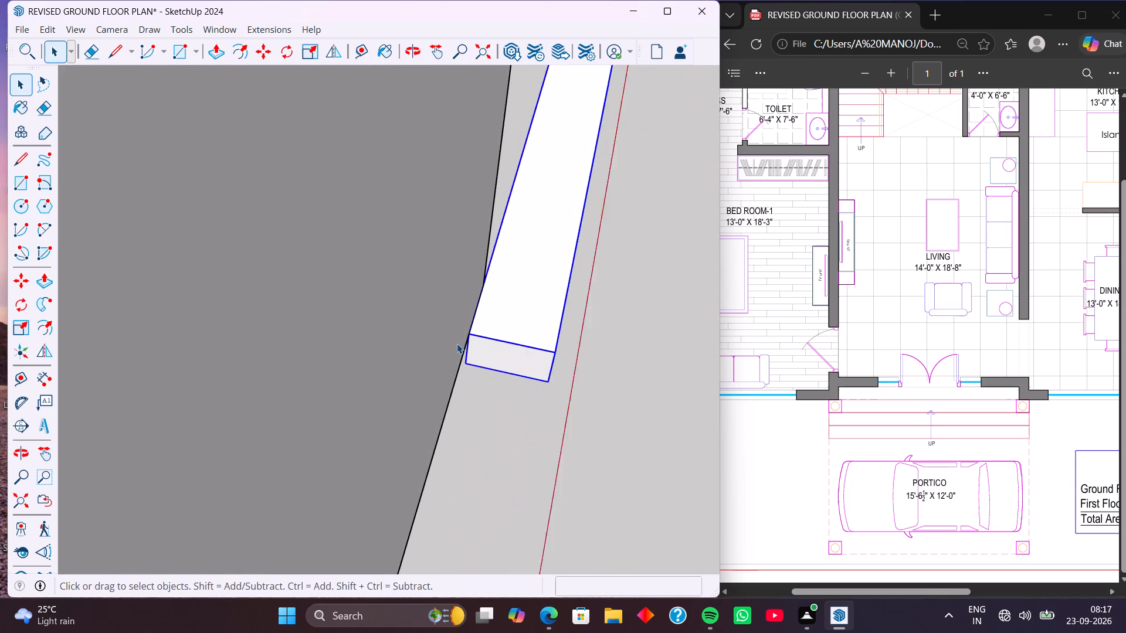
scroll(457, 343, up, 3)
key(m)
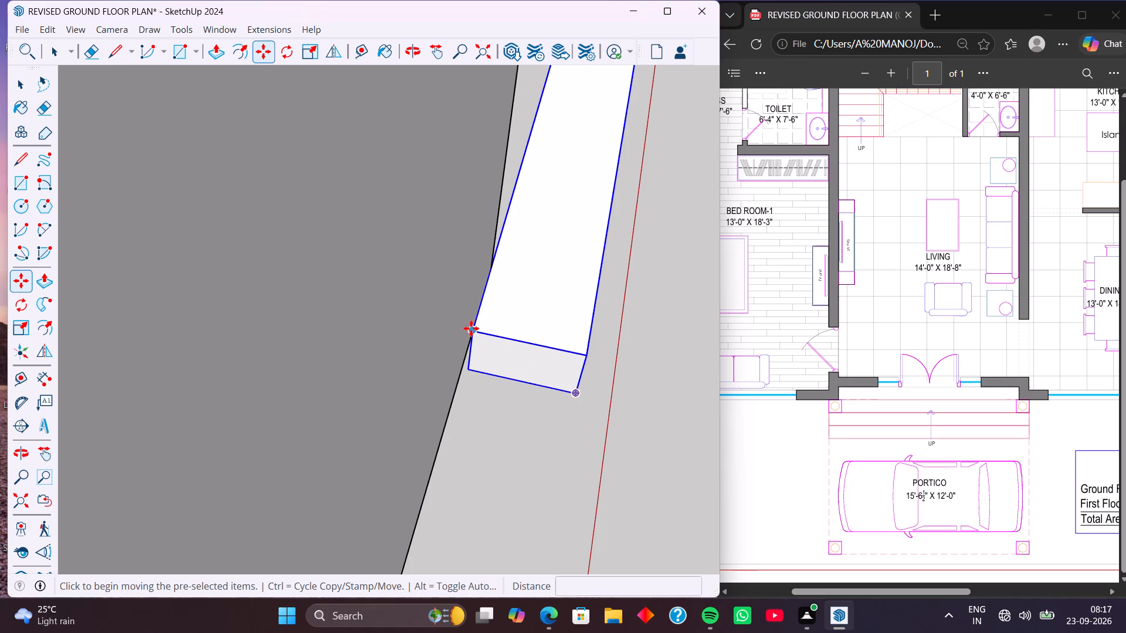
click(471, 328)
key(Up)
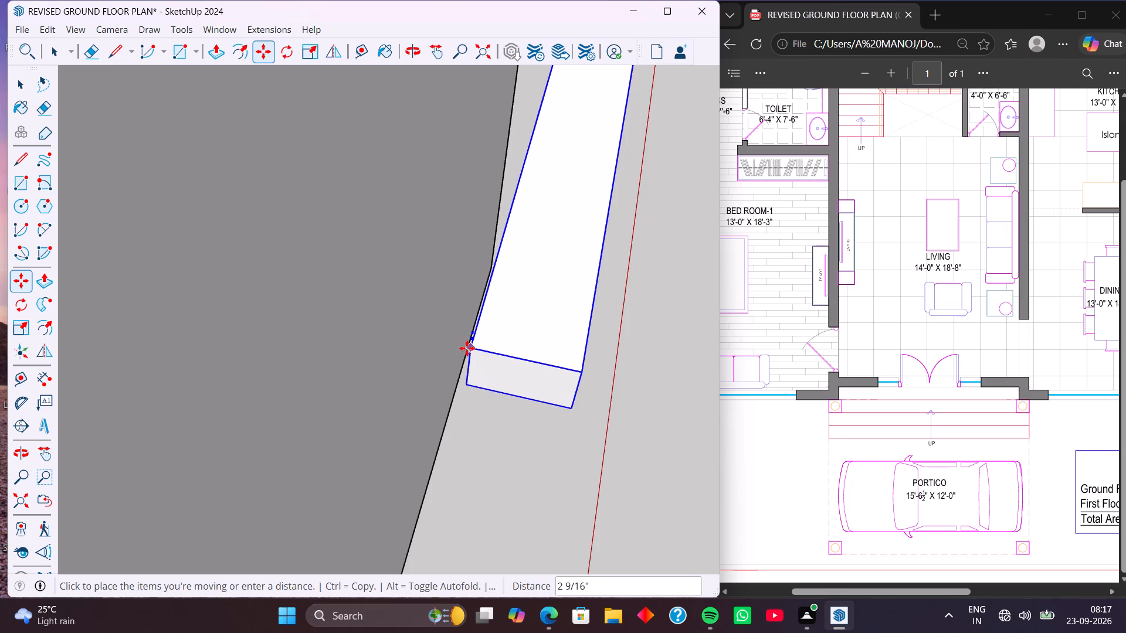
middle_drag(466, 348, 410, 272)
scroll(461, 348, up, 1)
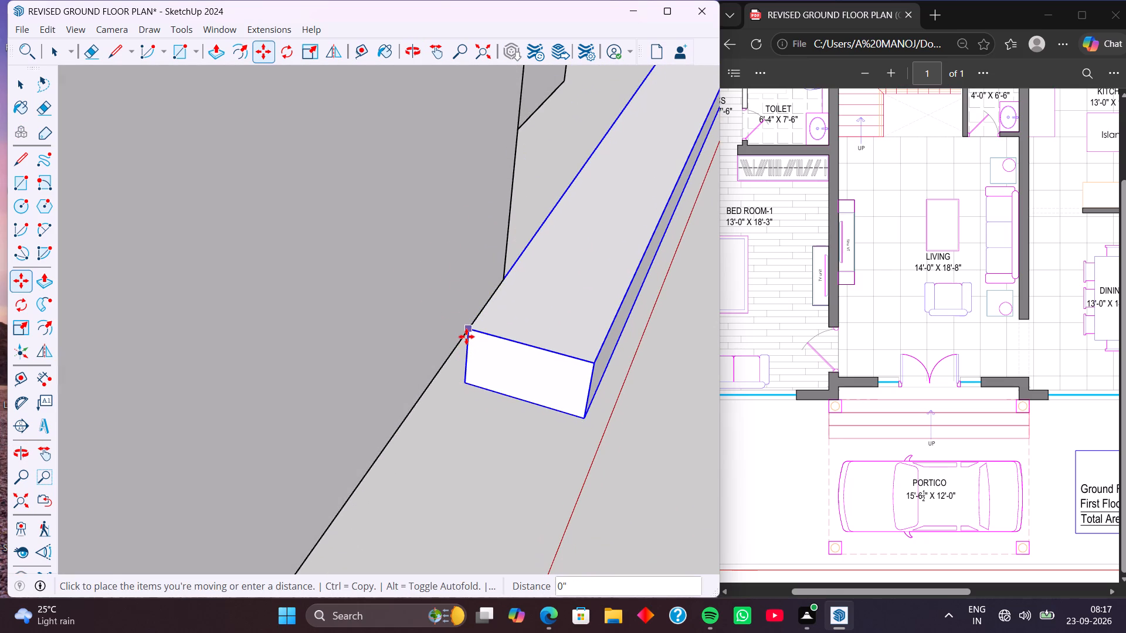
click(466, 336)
Copy the step group so the copy's upper back corner sits on the first step's lower front corner.
scroll(459, 331, down, 12)
middle_drag(428, 380, 249, 337)
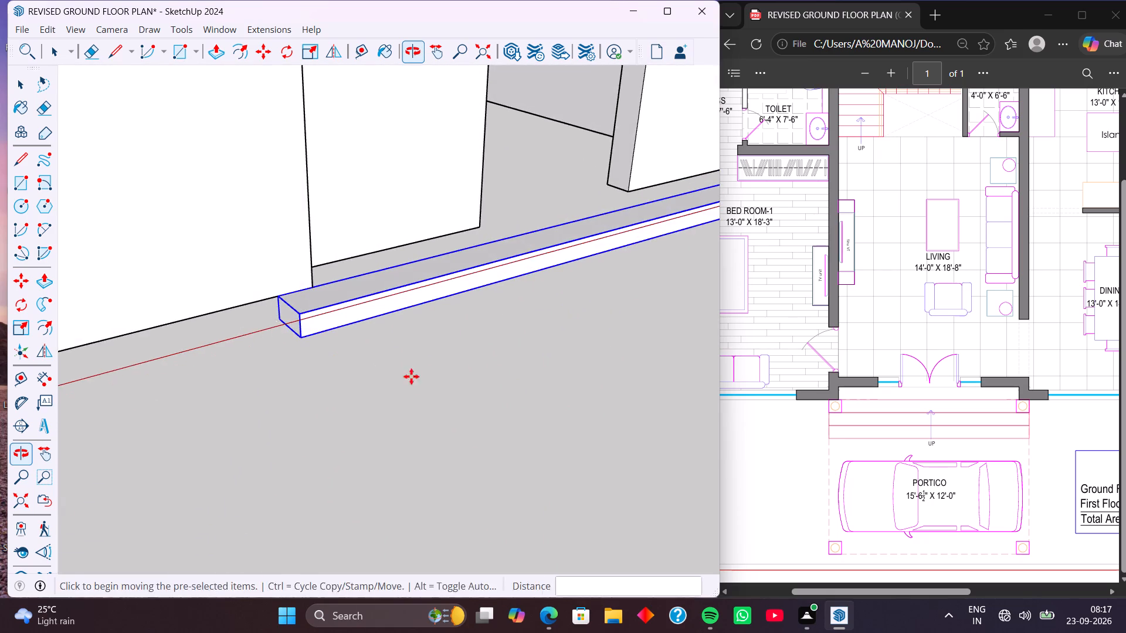
middle_drag(430, 378, 403, 383)
middle_drag(371, 368, 531, 349)
middle_drag(362, 367, 531, 370)
middle_drag(455, 382, 320, 383)
scroll(376, 424, down, 4)
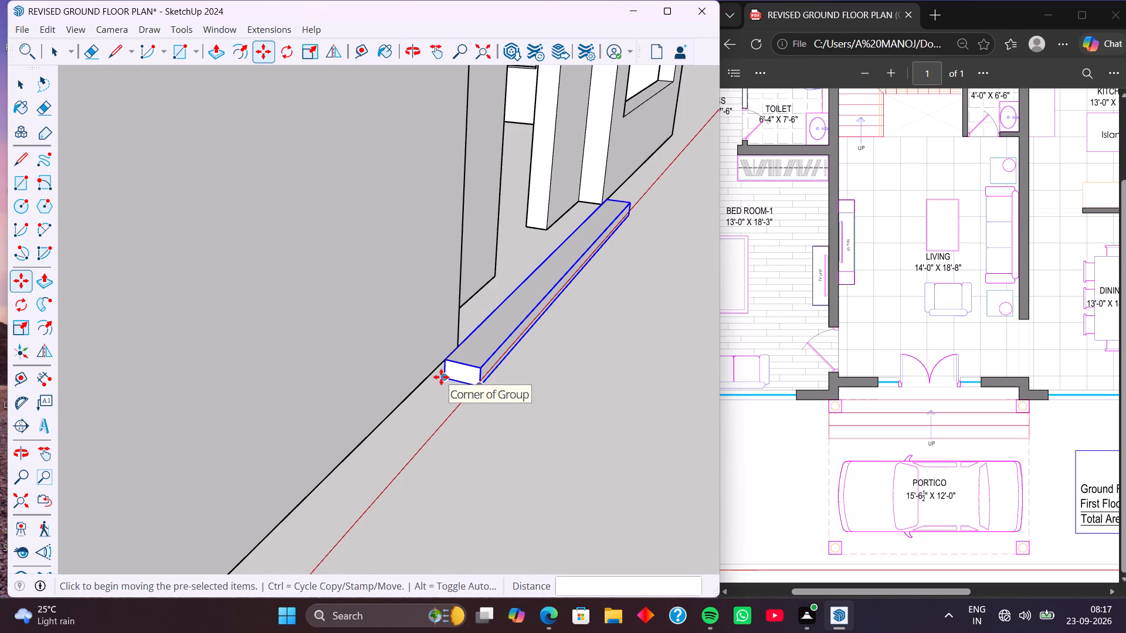
click(445, 358)
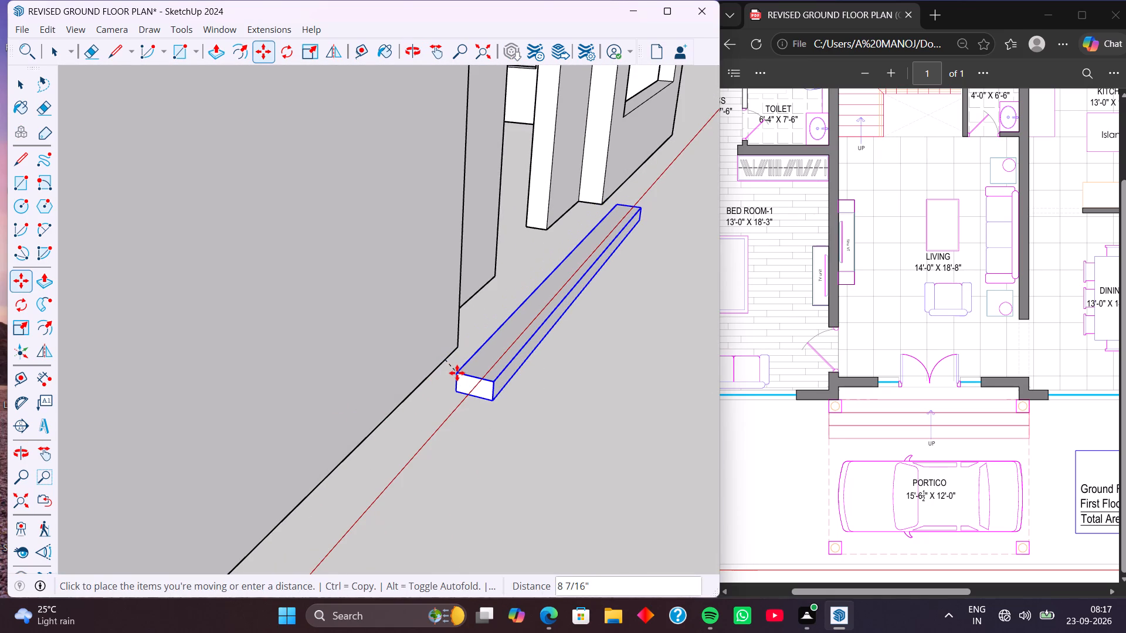
click(473, 386)
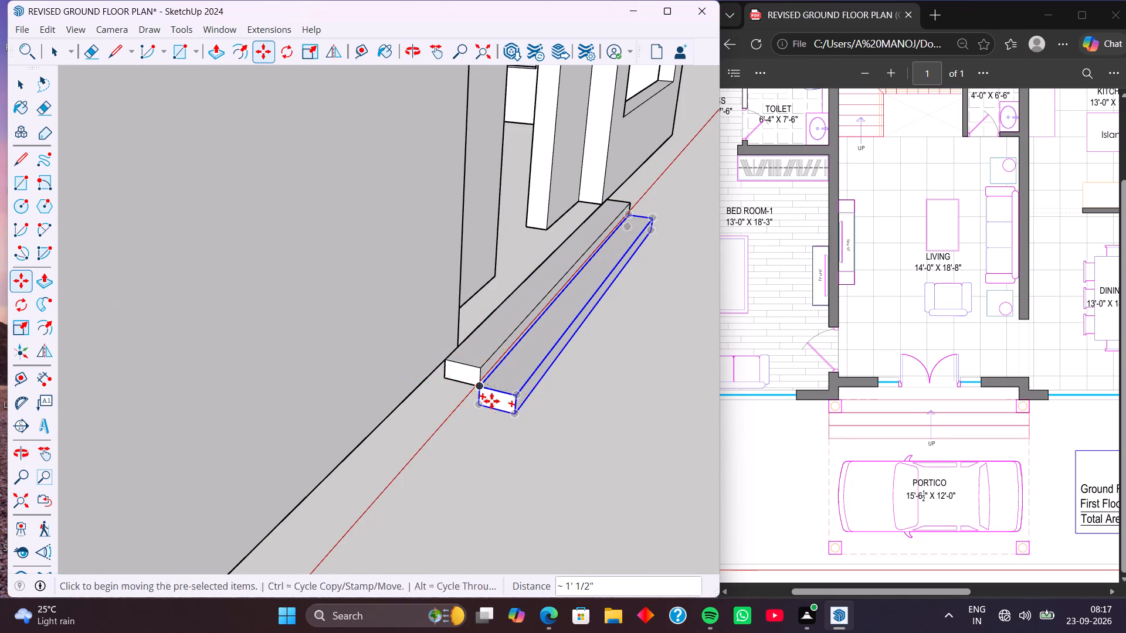
Copy the step group twice more, each copy's upper back corner on the previous step's lower front corner, making four descending steps.
click(479, 385)
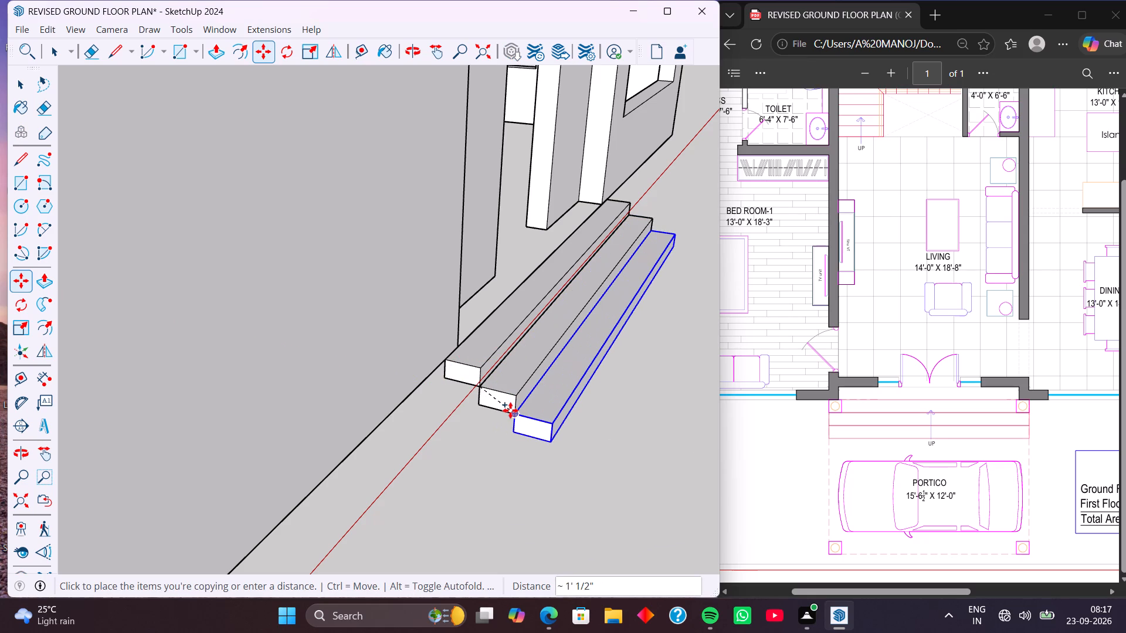
click(510, 410)
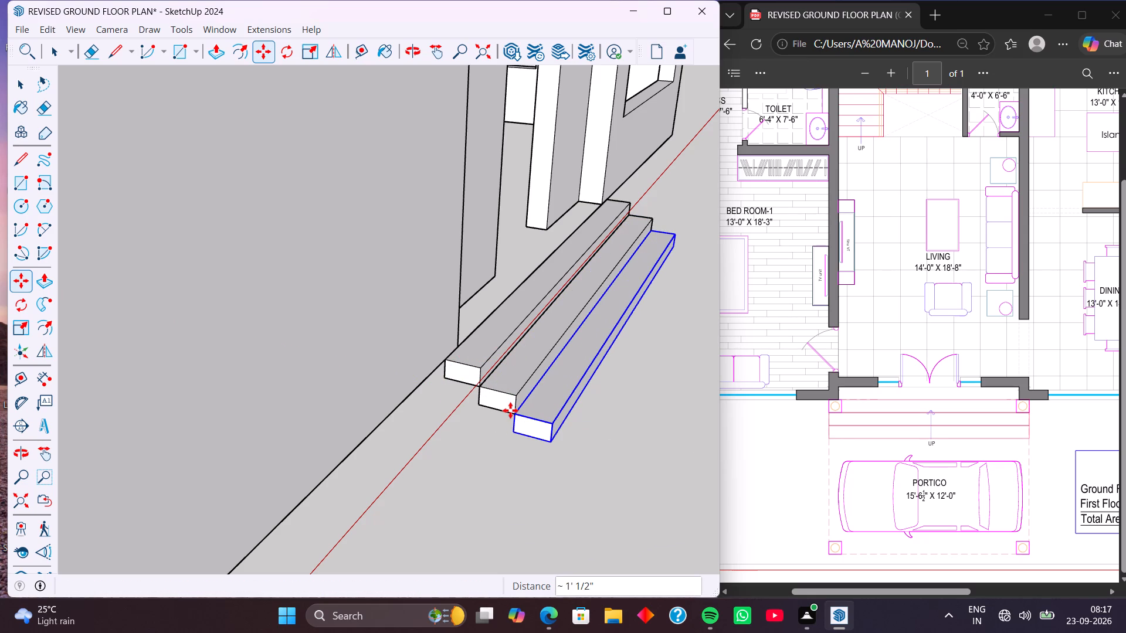
click(513, 414)
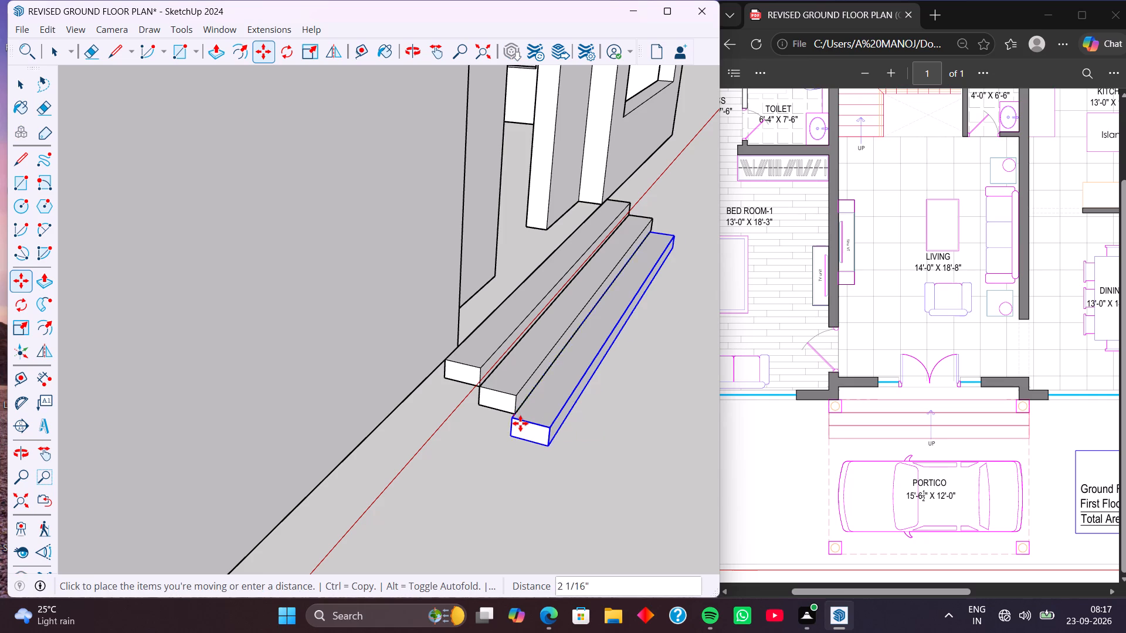
click(548, 441)
scroll(553, 420, down, 4)
middle_drag(557, 427, 341, 431)
scroll(432, 432, down, 5)
middle_drag(476, 460, 328, 464)
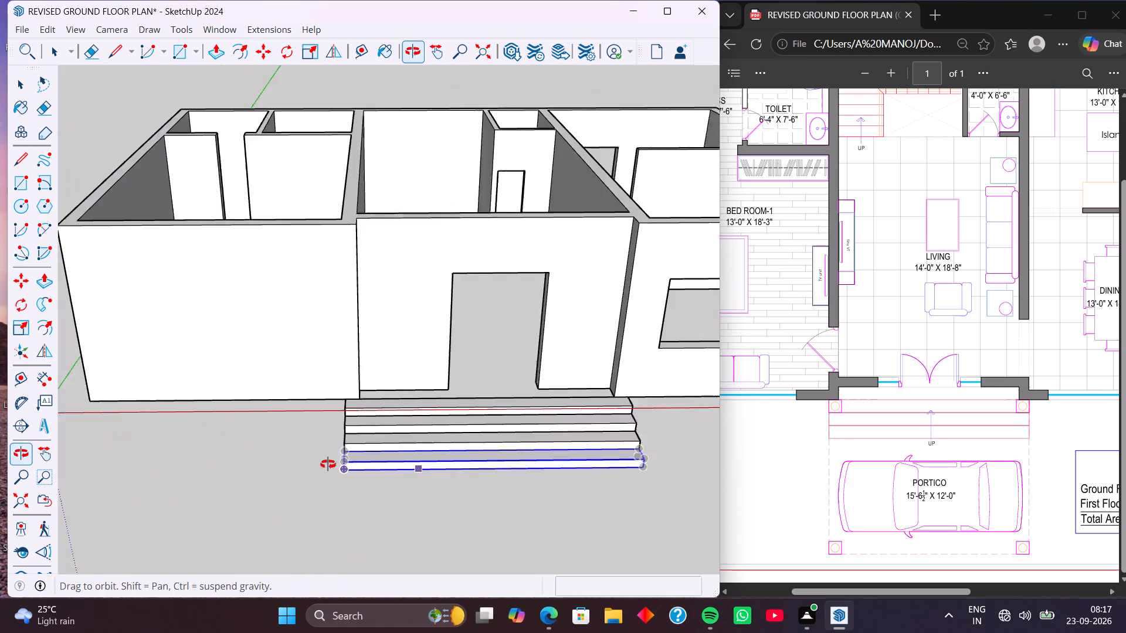
middle_drag(328, 464, 325, 464)
scroll(398, 463, down, 4)
key(space)
click(462, 511)
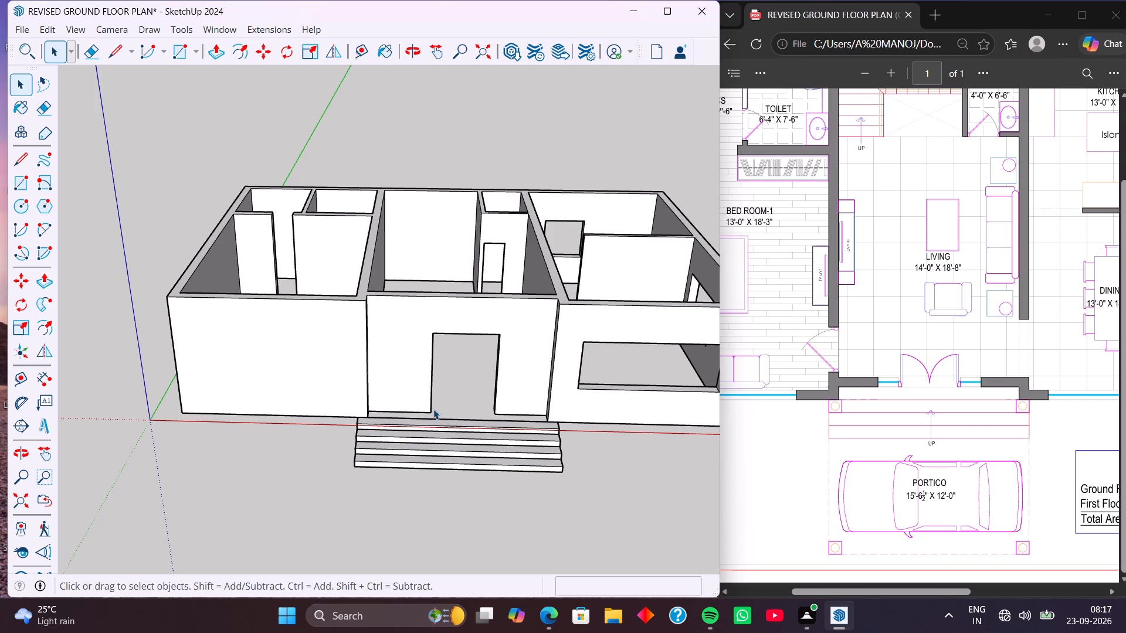
Examine from above and from the front how the entrance steps meet the wall base and doorway.
scroll(435, 403, up, 7)
middle_drag(441, 413, 442, 513)
middle_drag(447, 431, 453, 511)
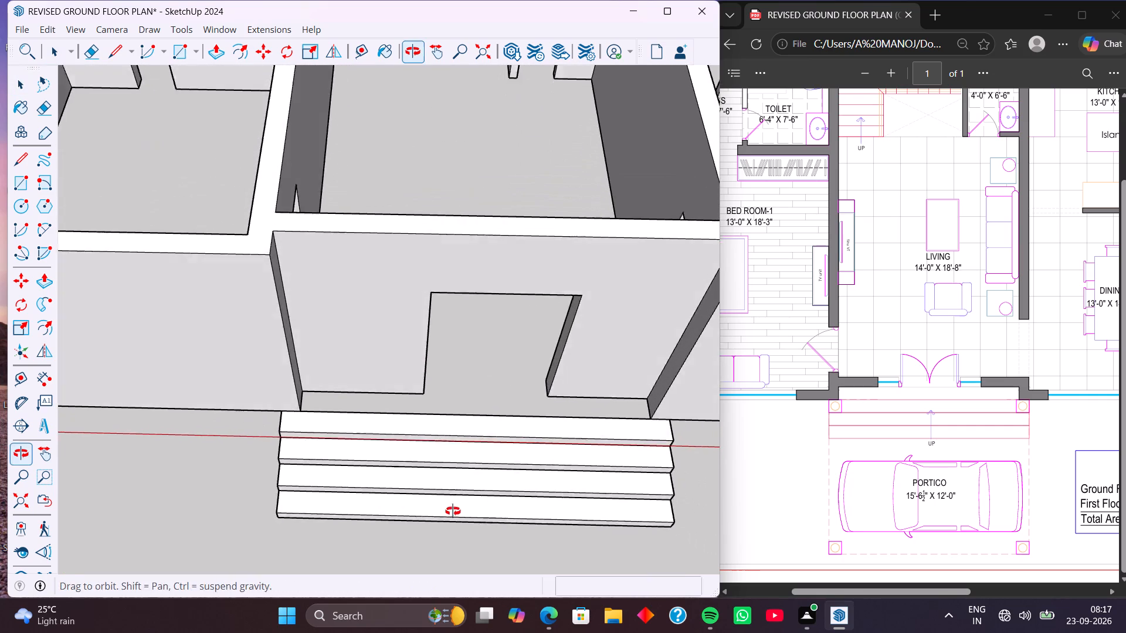
middle_drag(453, 511, 453, 512)
scroll(426, 409, up, 5)
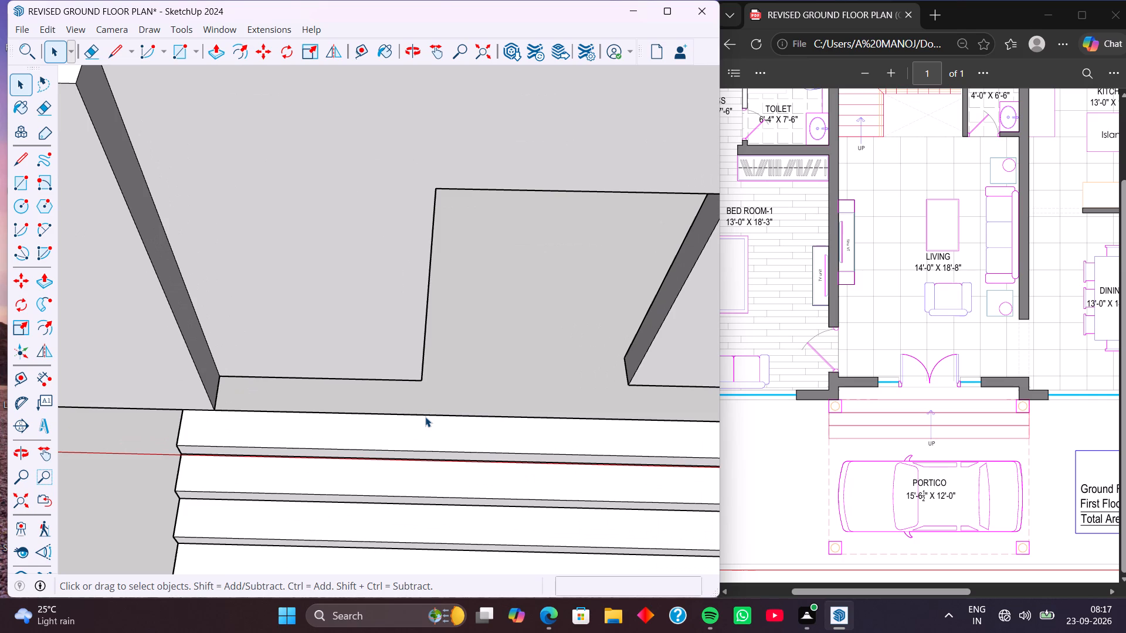
scroll(425, 417, down, 5)
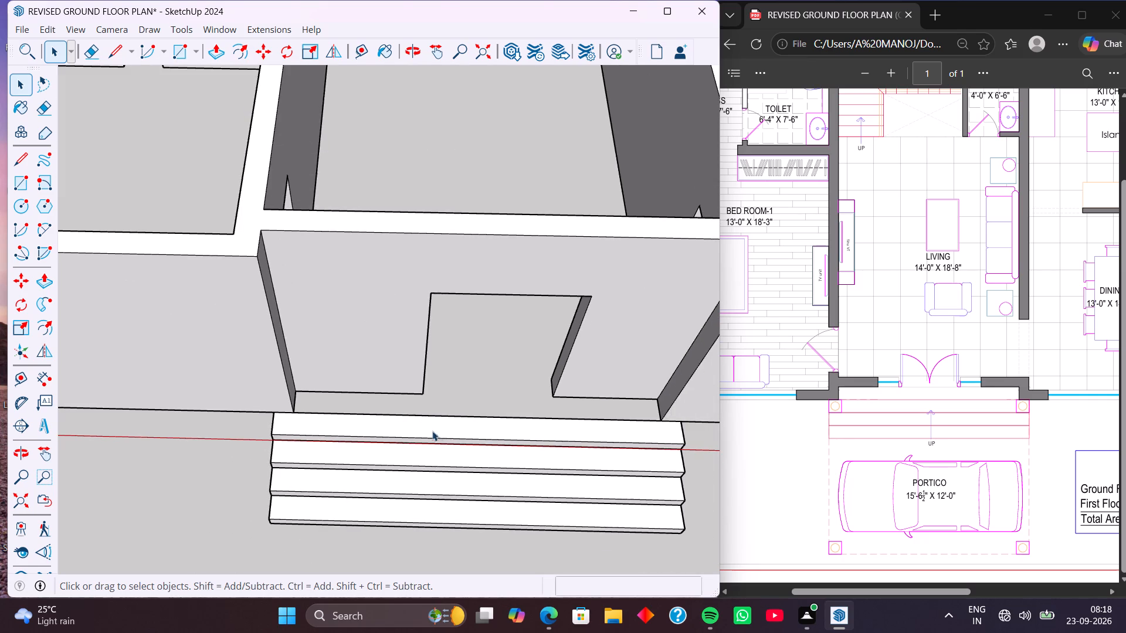
middle_drag(438, 438, 421, 349)
middle_drag(442, 460, 449, 312)
middle_drag(450, 479, 457, 400)
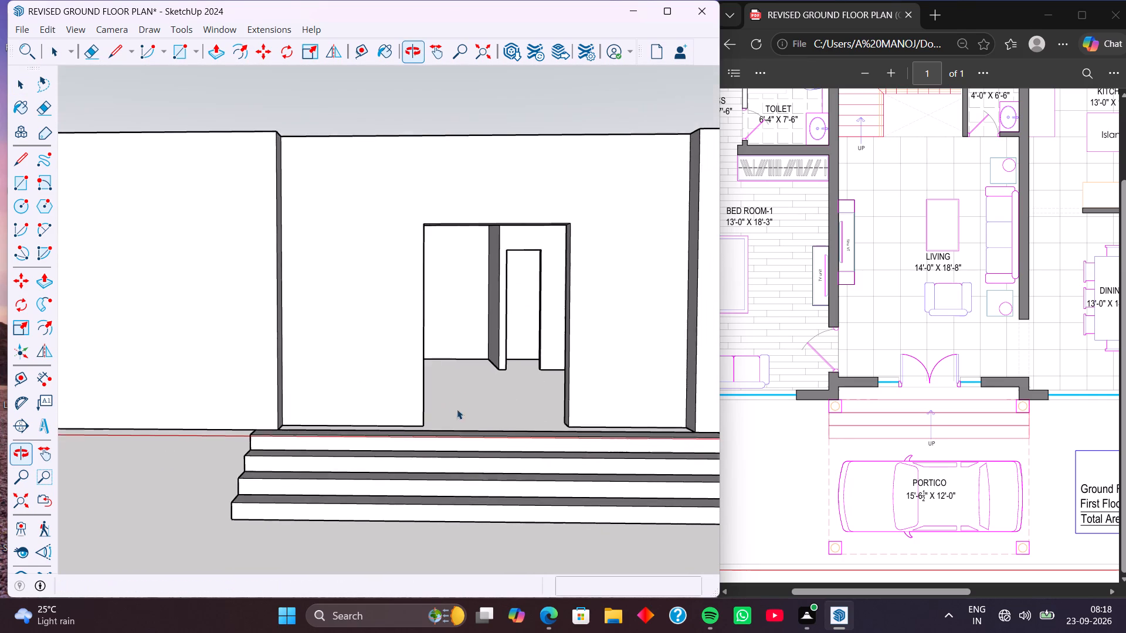
Draw a 43' by 28' rectangle across the underside of the walls between the building's opposite outer corners.
scroll(479, 503, down, 8)
middle_drag(462, 511, 423, 358)
middle_drag(438, 505, 427, 302)
middle_drag(439, 418, 422, 375)
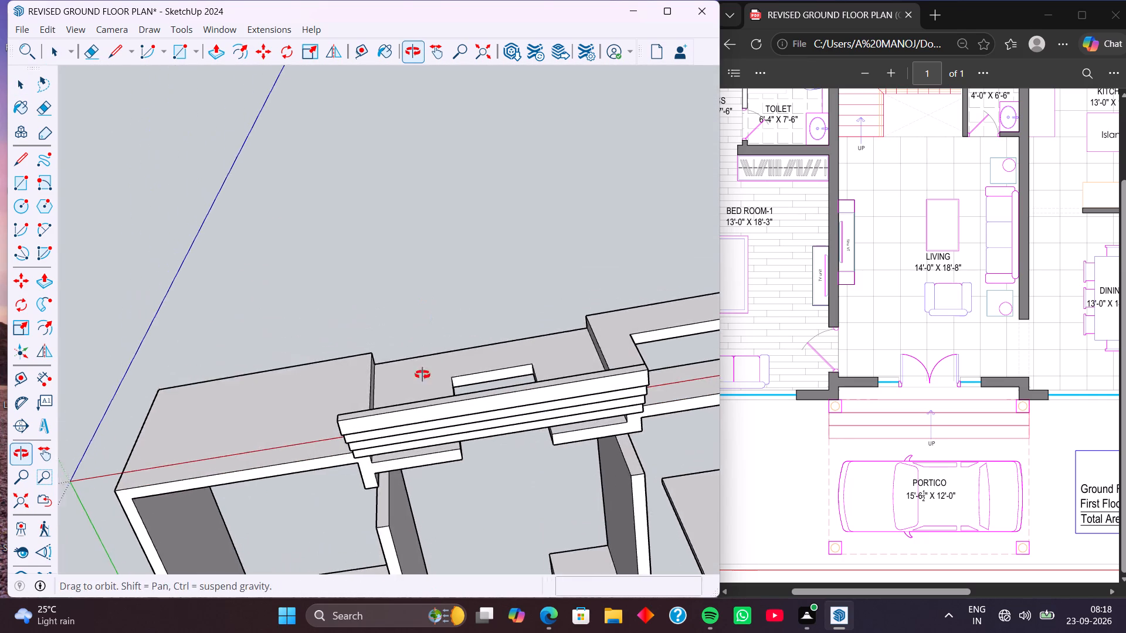
middle_drag(422, 375, 414, 335)
scroll(415, 338, up, 1)
scroll(429, 407, down, 8)
shift+middle_drag(434, 445, 391, 270)
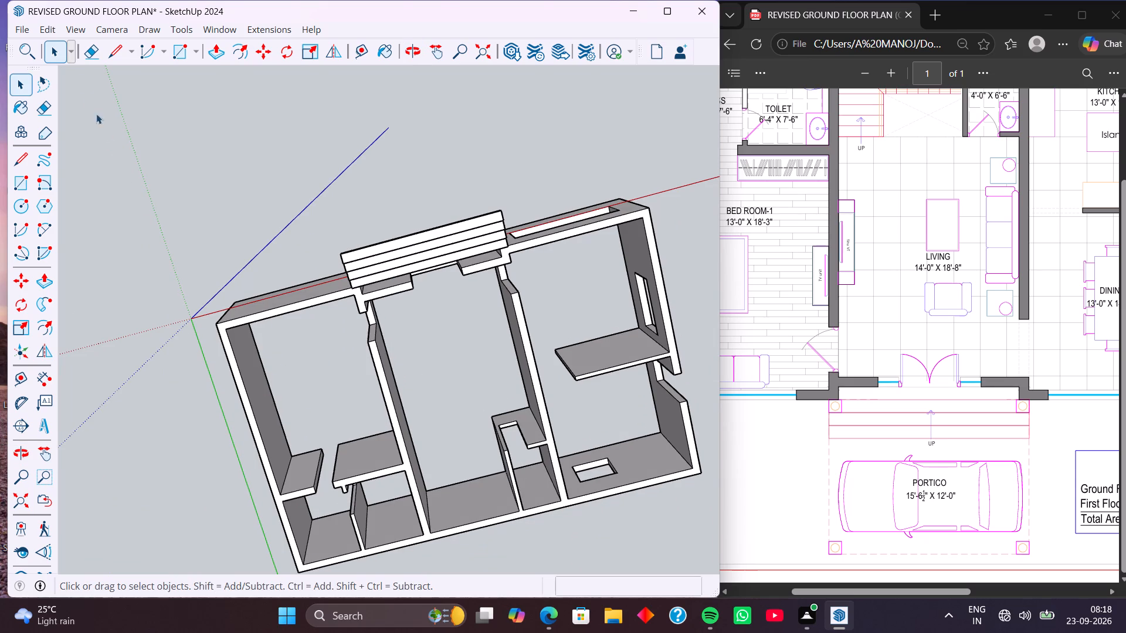
click(179, 56)
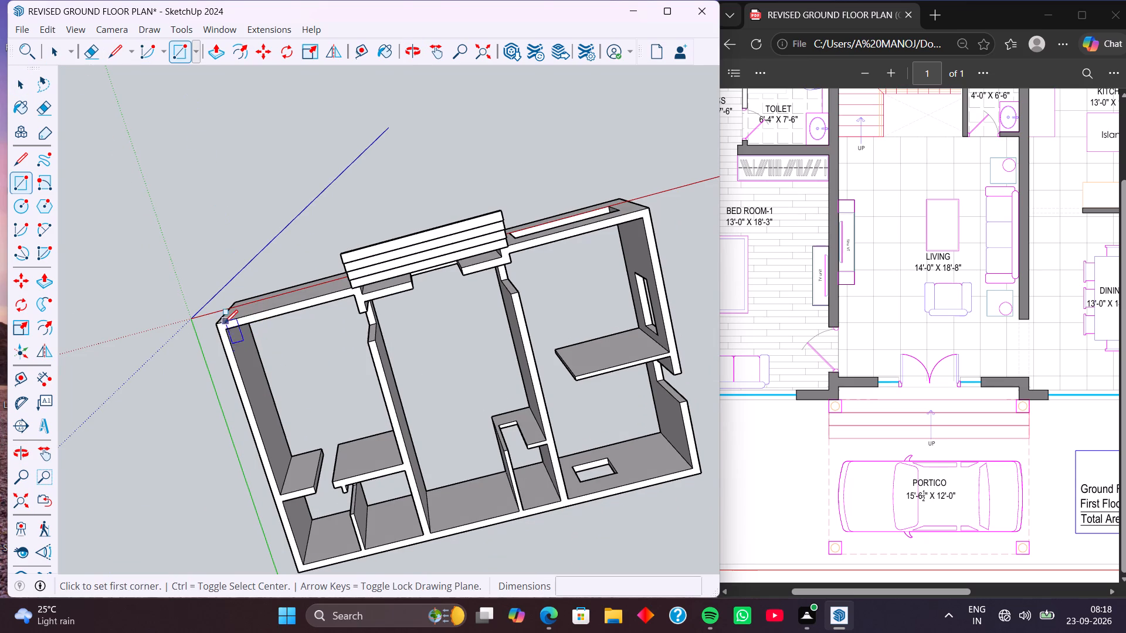
scroll(224, 322, up, 1)
click(212, 323)
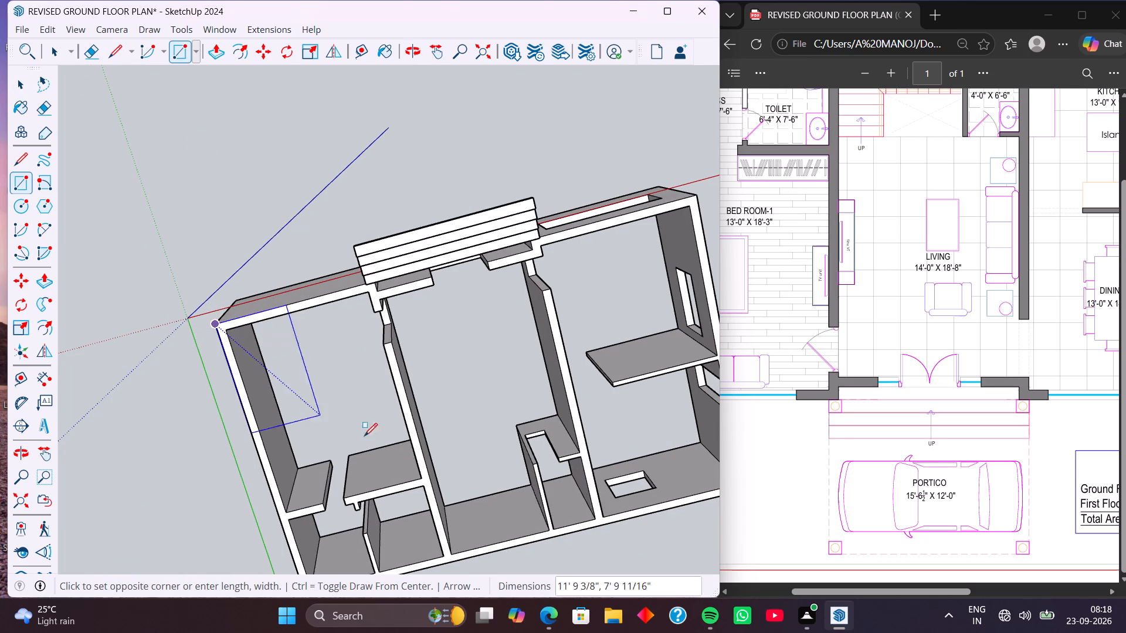
scroll(452, 479, down, 5)
shift+middle_drag(472, 482, 350, 436)
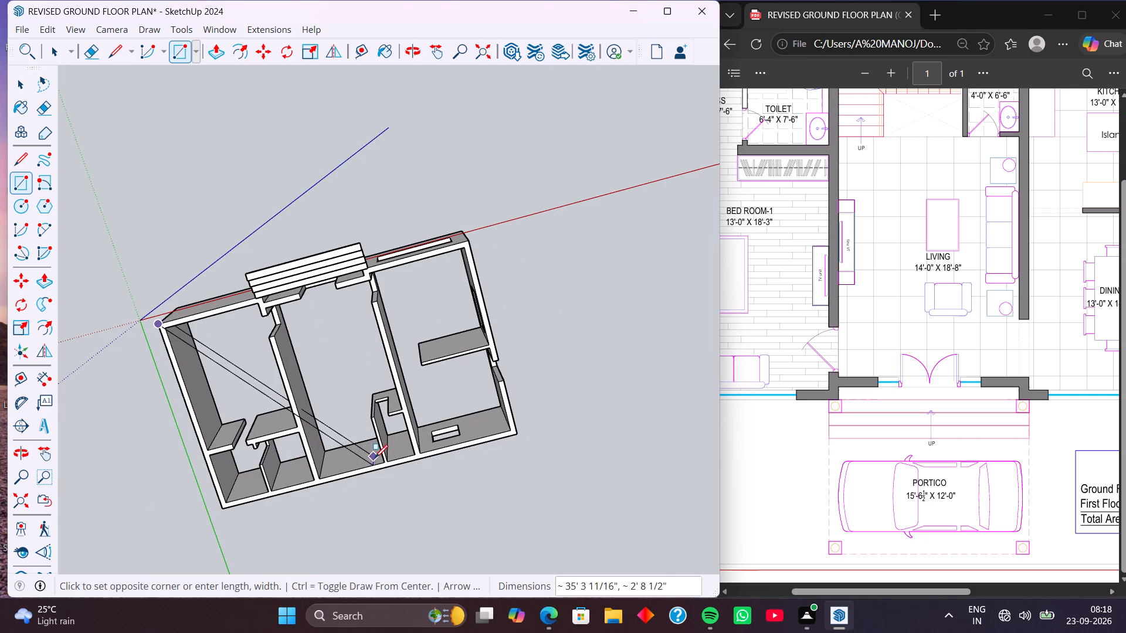
scroll(388, 465, up, 2)
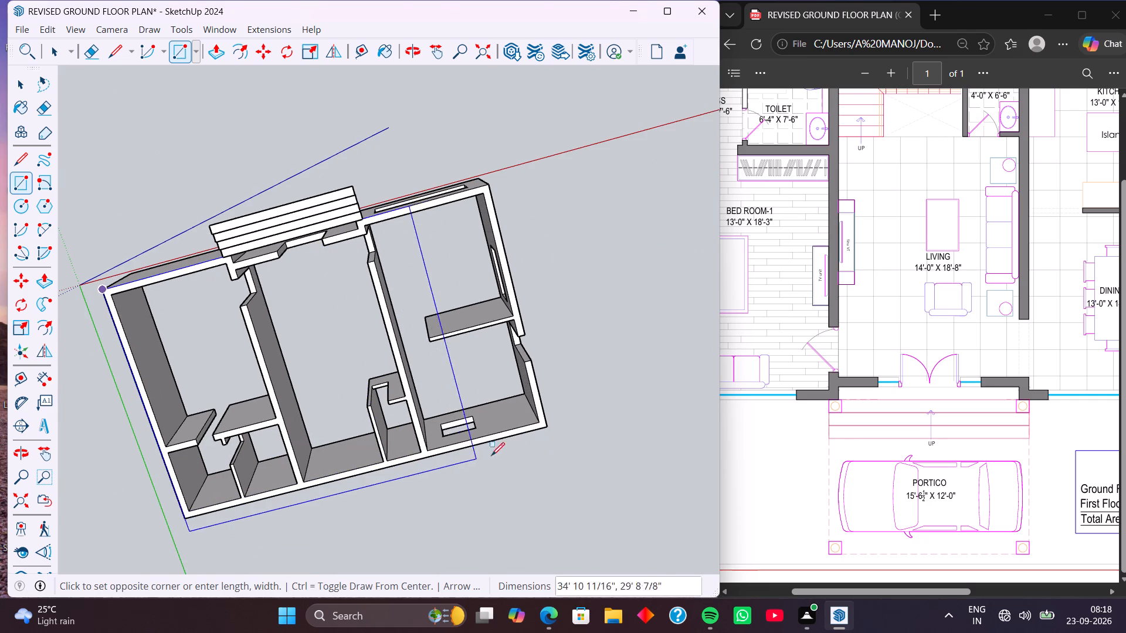
scroll(546, 428, up, 6)
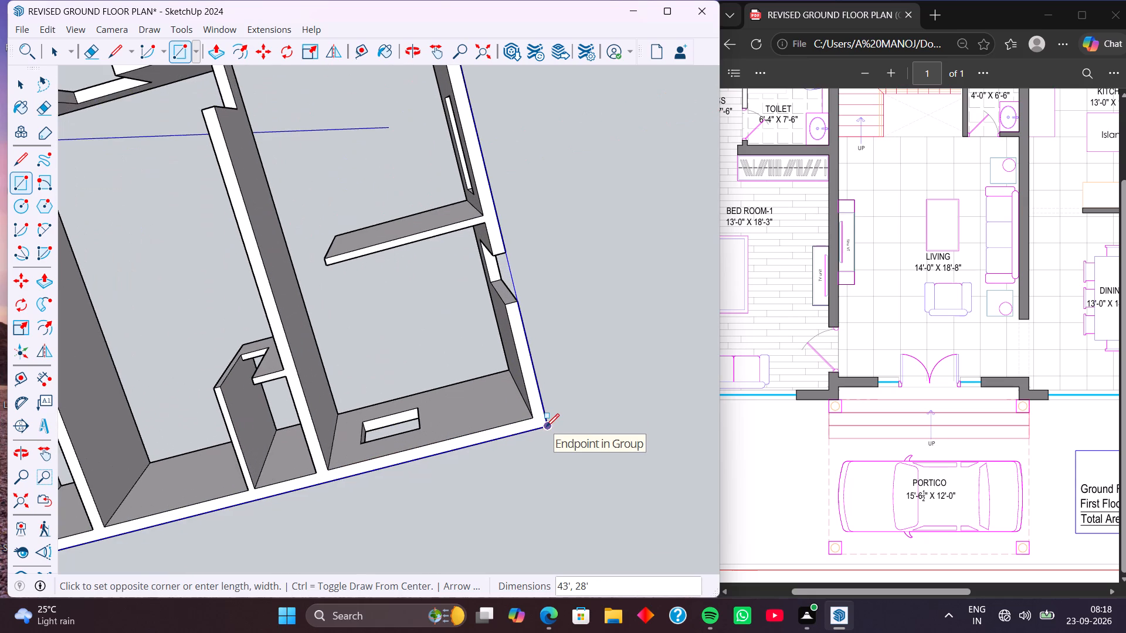
click(546, 427)
scroll(477, 419, down, 8)
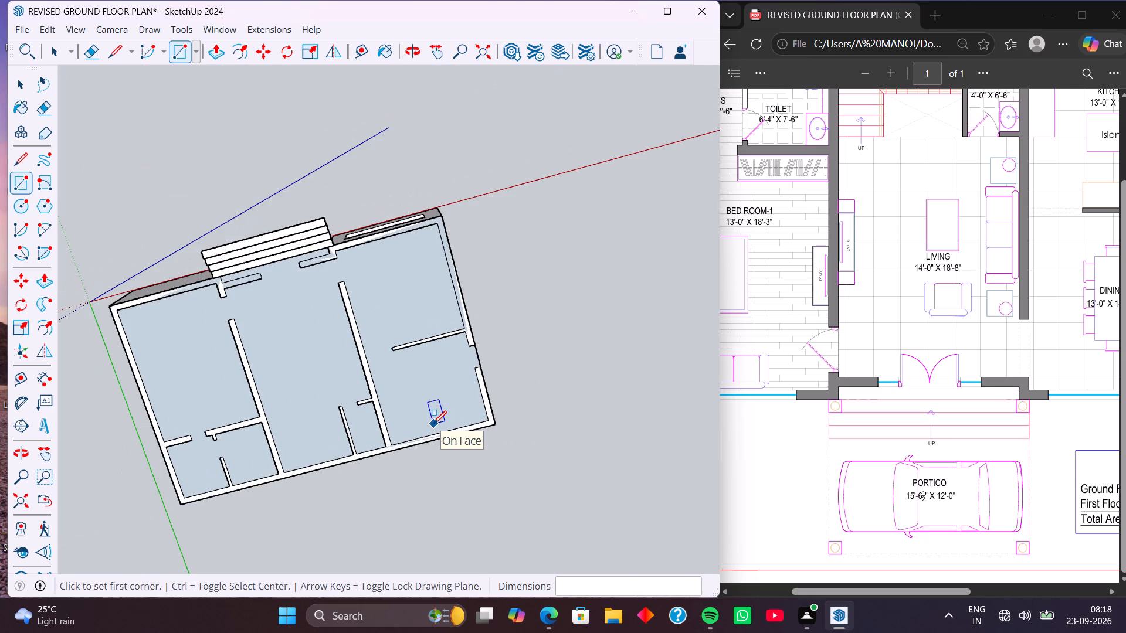
Extrude the footprint rectangle 1'6" downward below the walls as a plinth slab.
key(p)
click(421, 394)
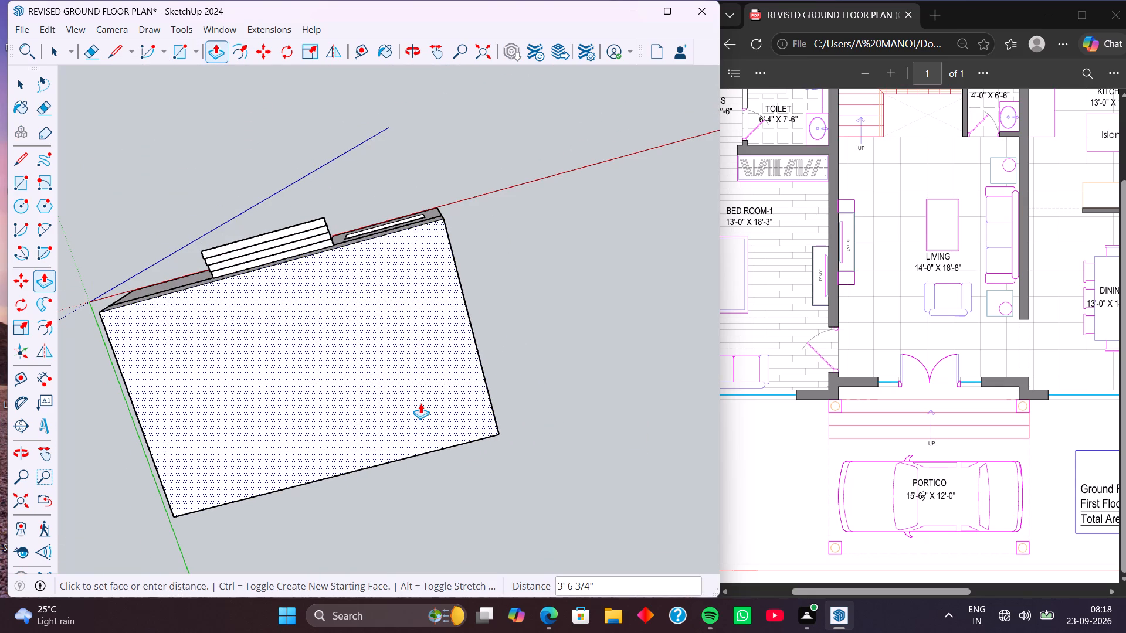
text(1'6)
key(Return)
Select all of the plinth slab's geometry and make it a group.
key(space)
triple_click(419, 403)
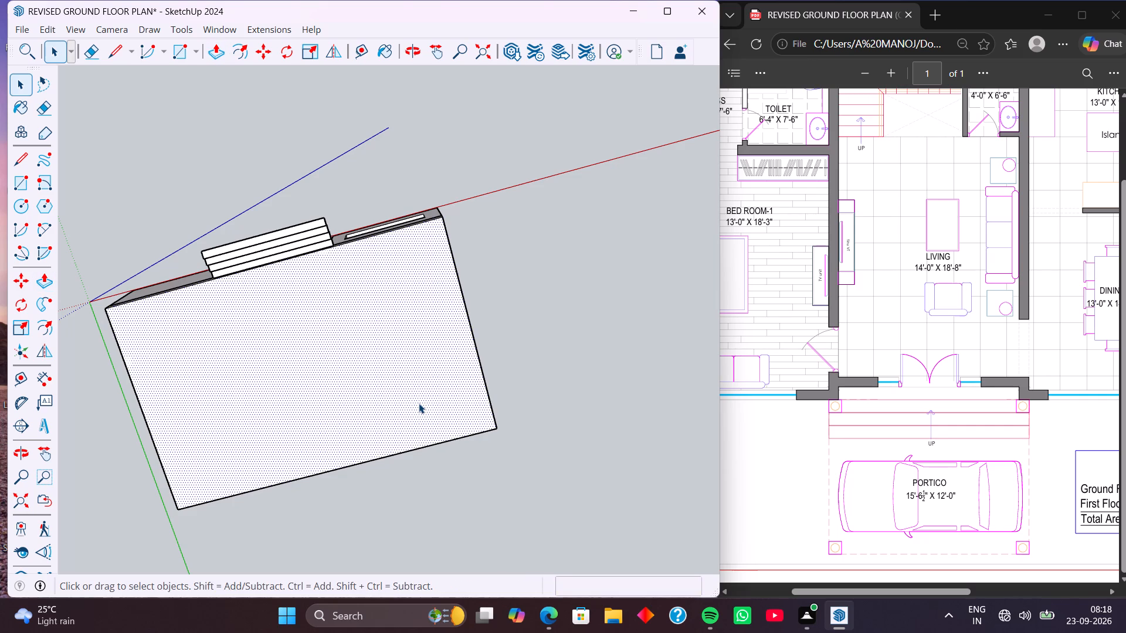
triple_click(419, 403)
triple_click(419, 403)
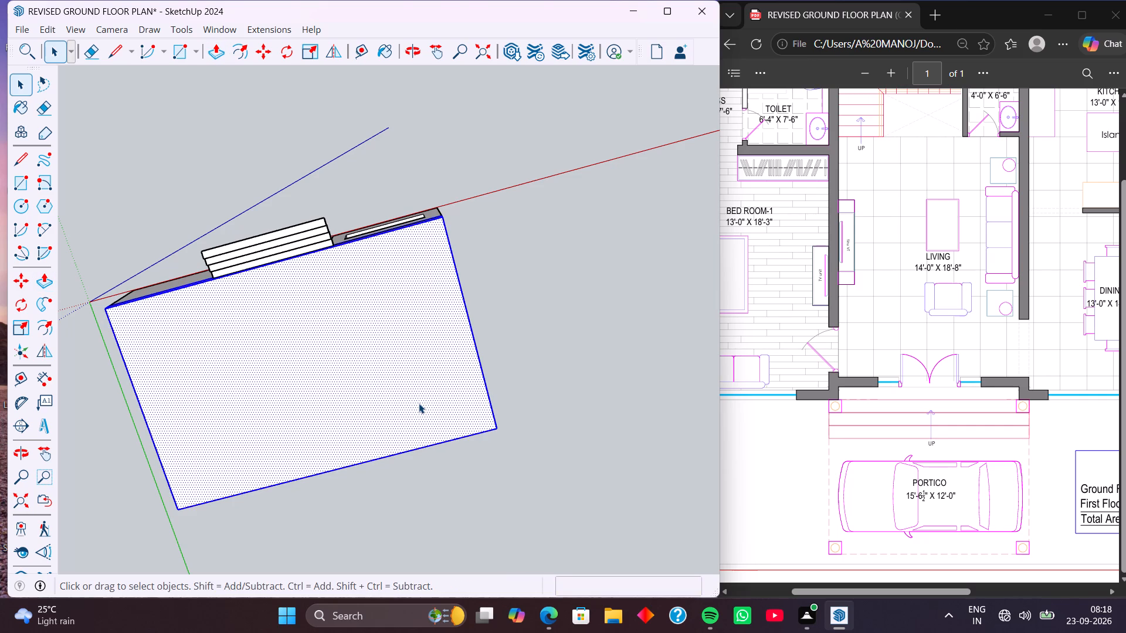
click(419, 403)
right_click(419, 403)
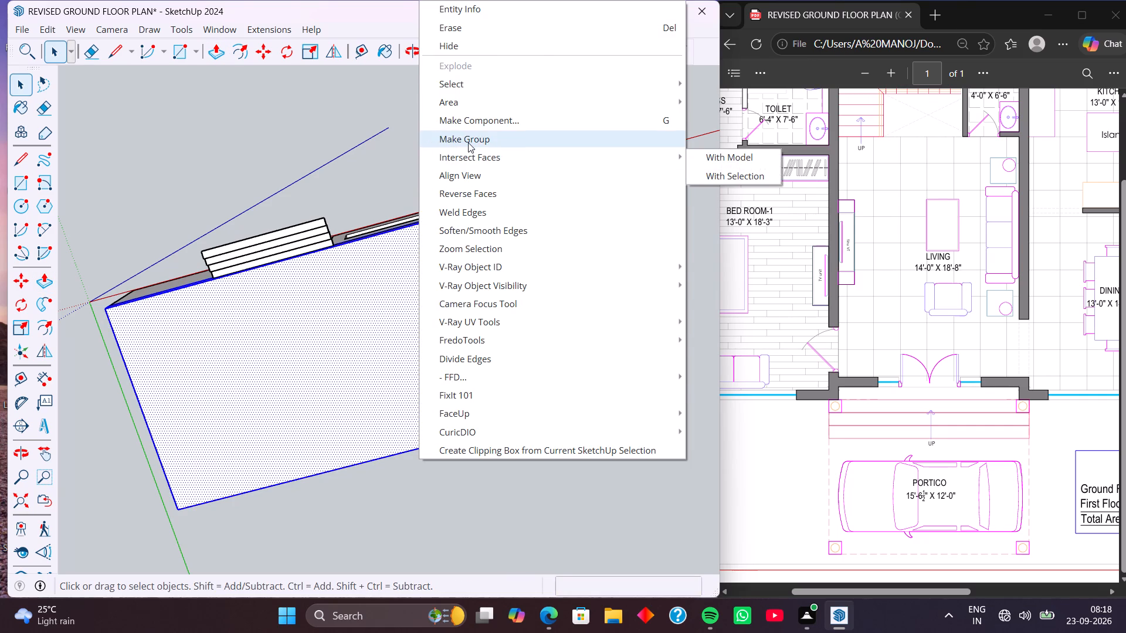
click(468, 142)
Inspect the plinth from the front where it meets the walls and entrance steps, and clear the selection.
scroll(404, 342, down, 2)
middle_drag(375, 356, 427, 523)
middle_drag(406, 332, 459, 553)
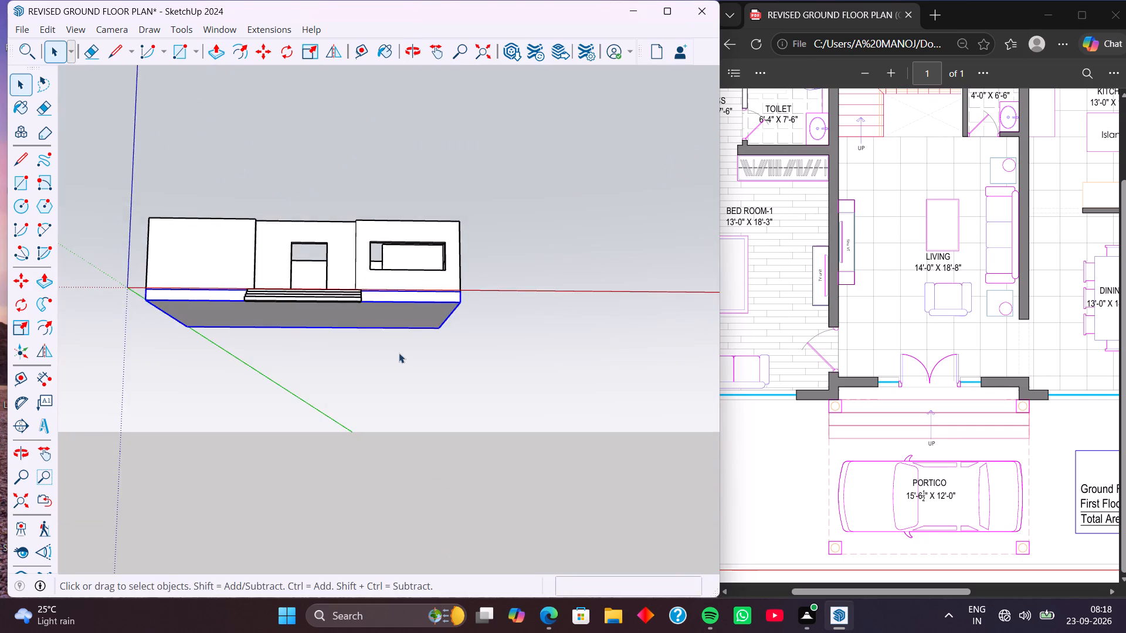
middle_drag(398, 353, 420, 471)
scroll(318, 344, up, 4)
middle_drag(323, 307, 340, 421)
middle_drag(331, 336, 341, 444)
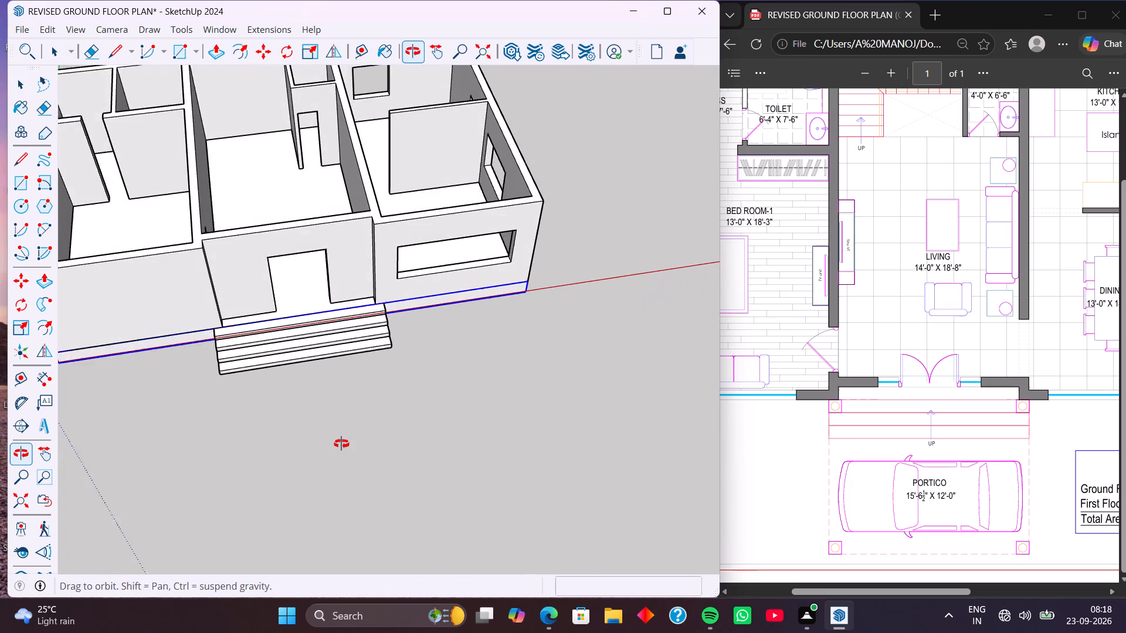
middle_drag(341, 444, 341, 444)
middle_drag(320, 362, 226, 370)
key(space)
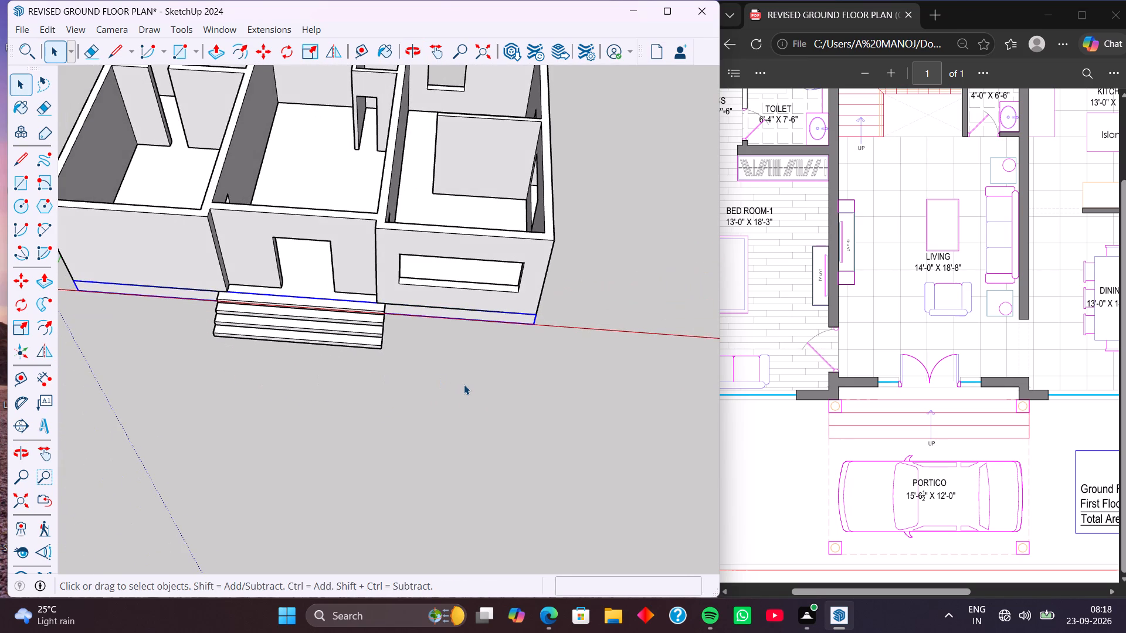
click(501, 356)
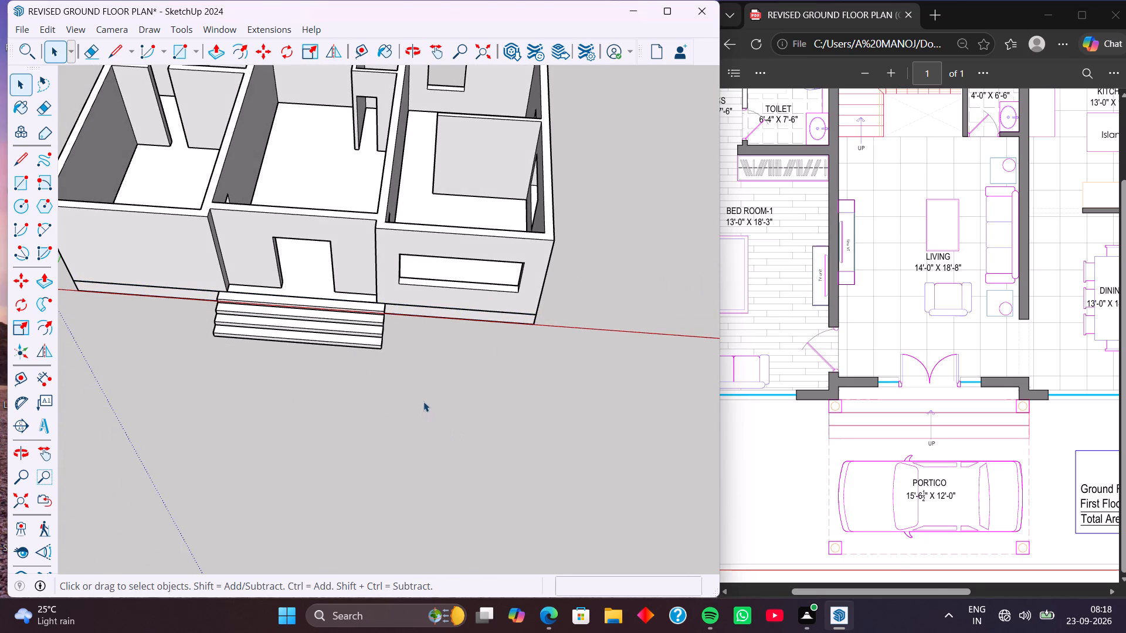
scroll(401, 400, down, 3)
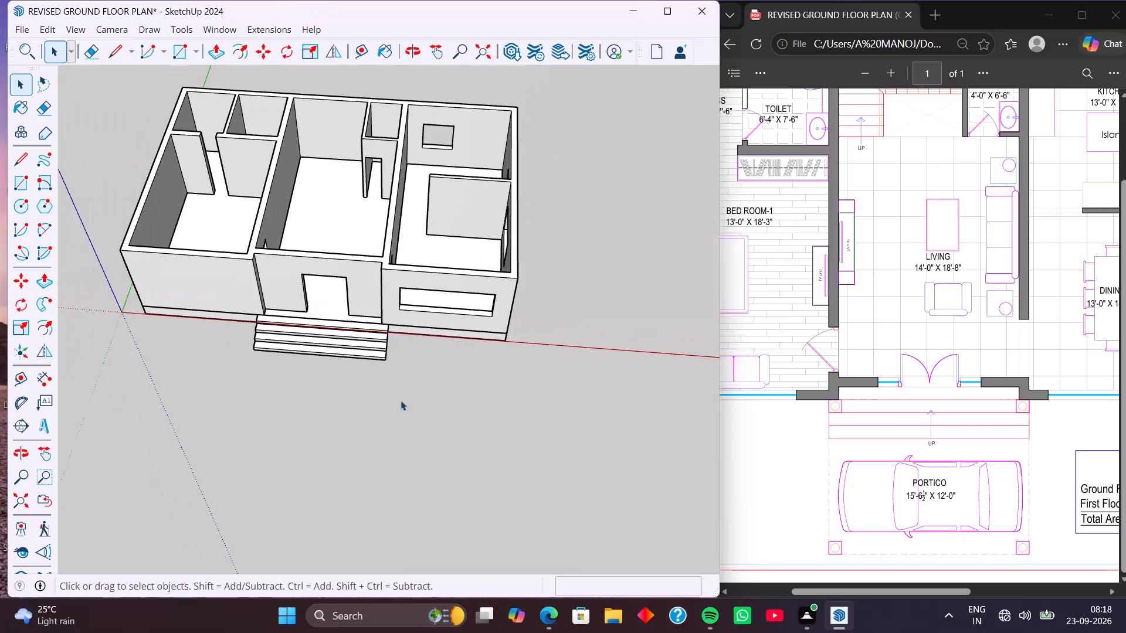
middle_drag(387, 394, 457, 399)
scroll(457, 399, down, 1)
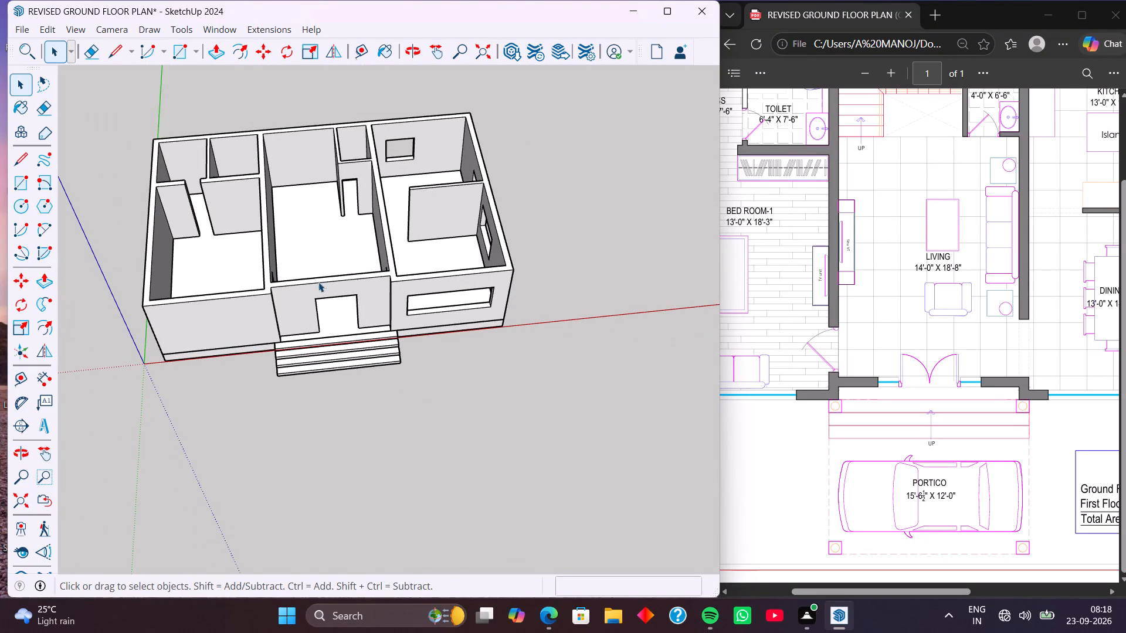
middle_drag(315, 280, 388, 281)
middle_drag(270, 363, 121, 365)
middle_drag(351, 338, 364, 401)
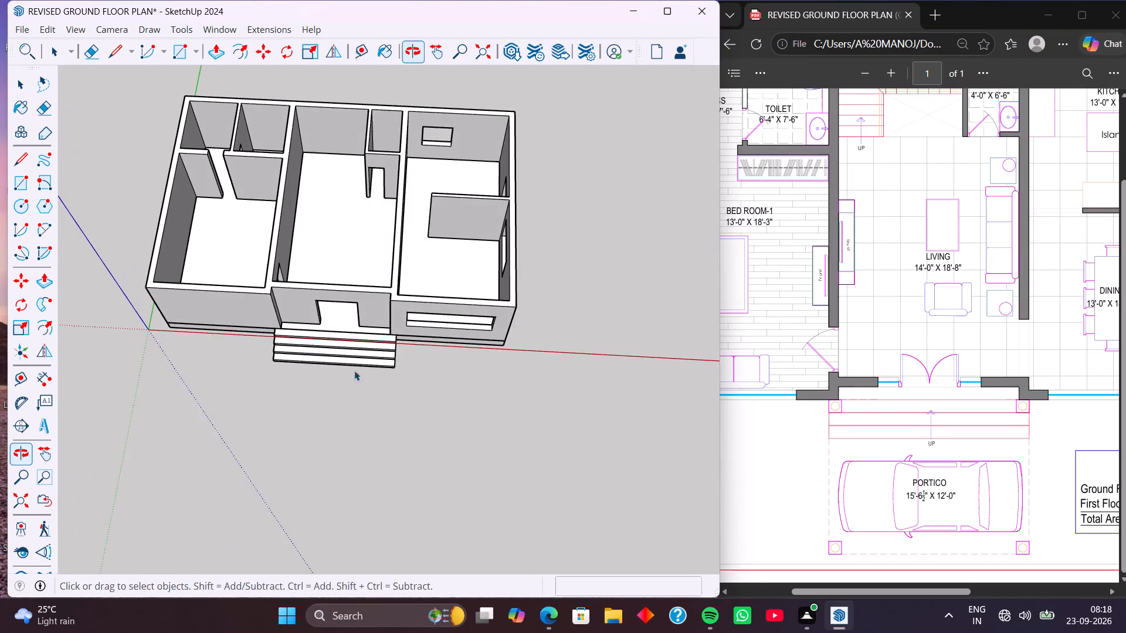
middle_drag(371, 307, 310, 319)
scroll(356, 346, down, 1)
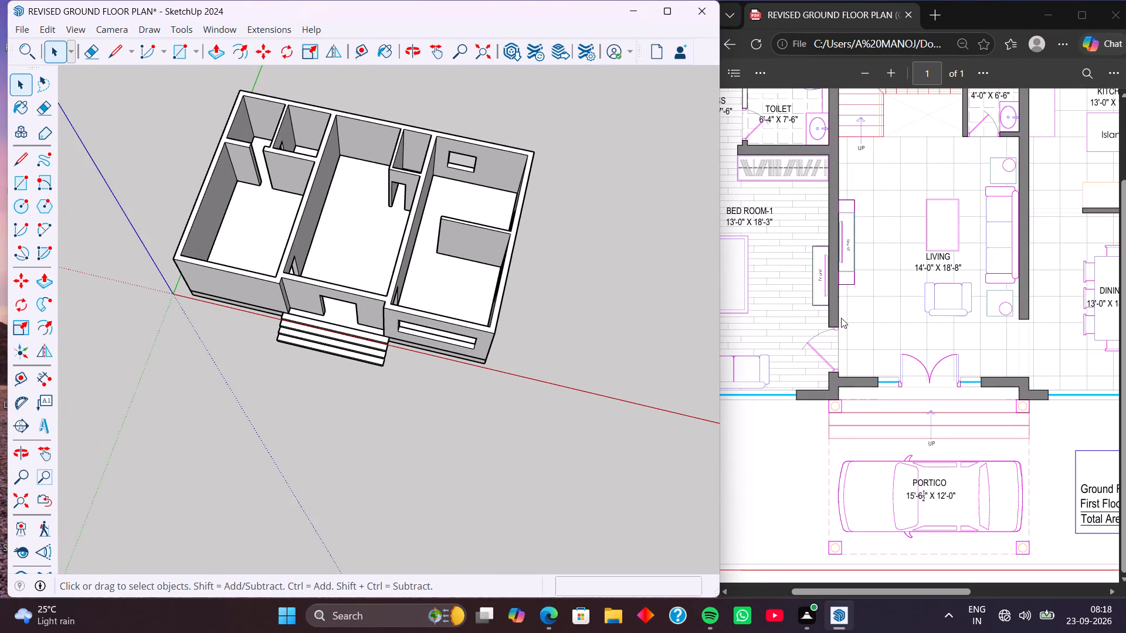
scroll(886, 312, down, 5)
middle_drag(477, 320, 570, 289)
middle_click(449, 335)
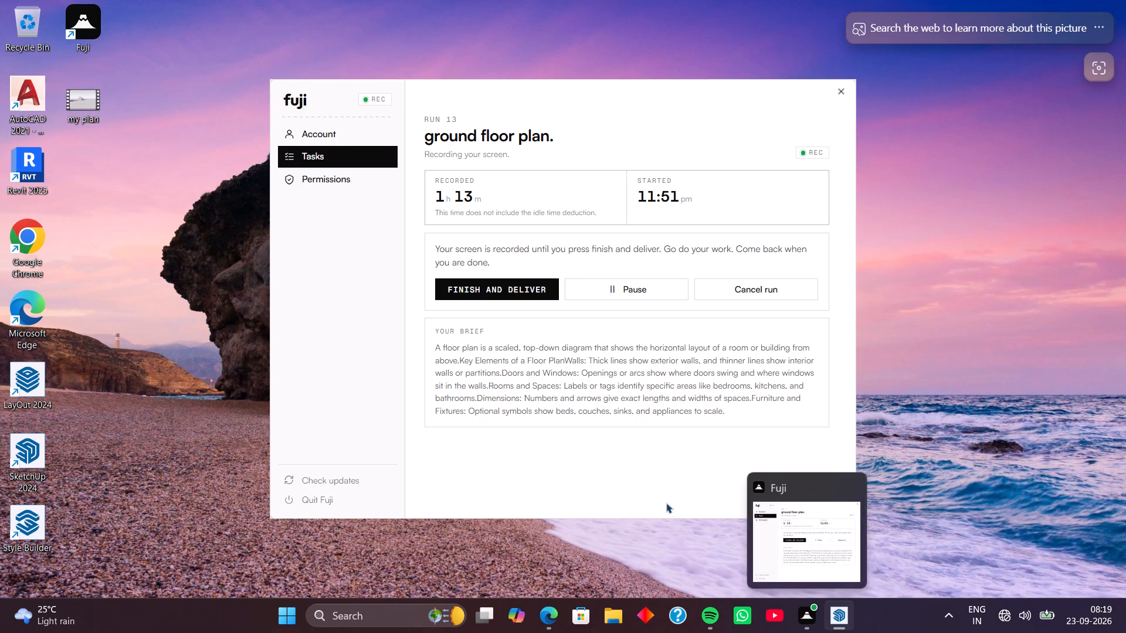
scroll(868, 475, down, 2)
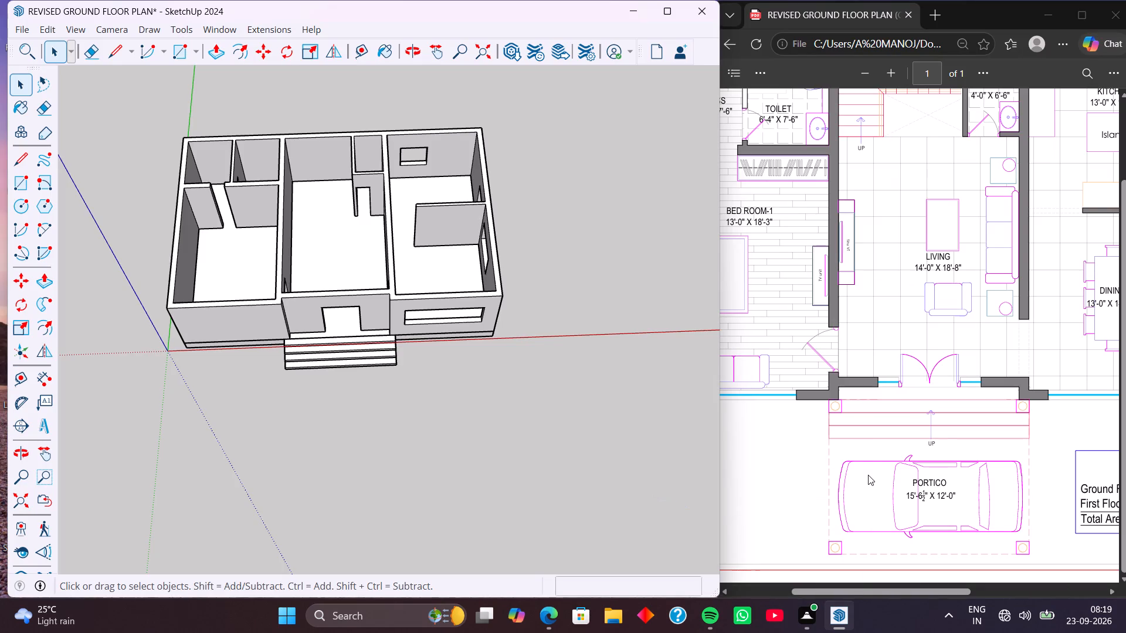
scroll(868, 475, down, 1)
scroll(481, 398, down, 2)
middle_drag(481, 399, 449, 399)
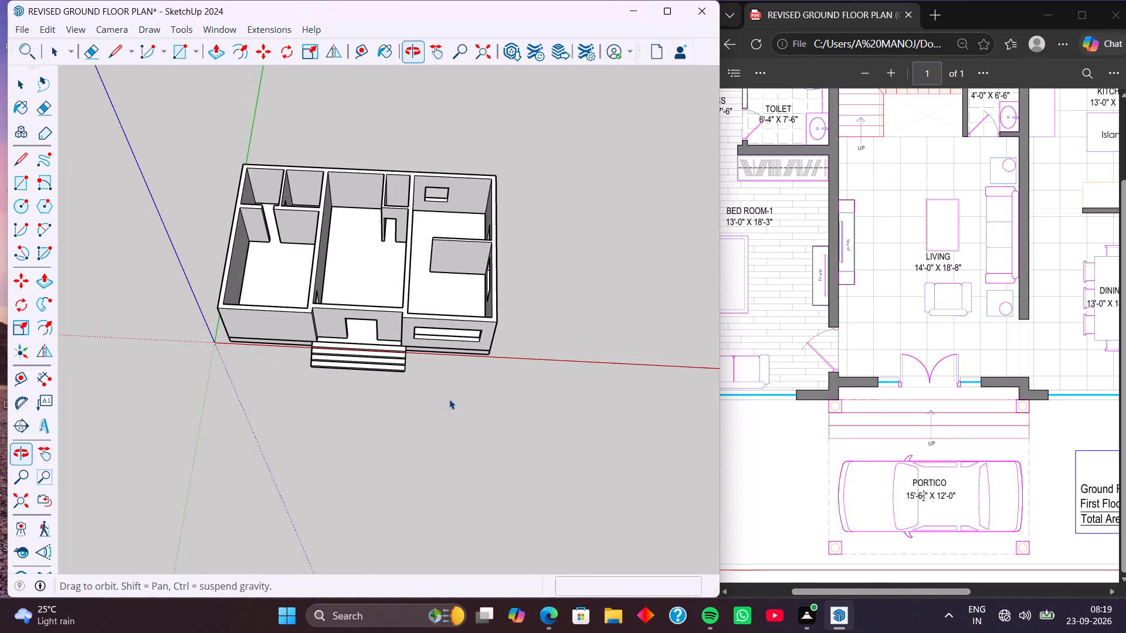
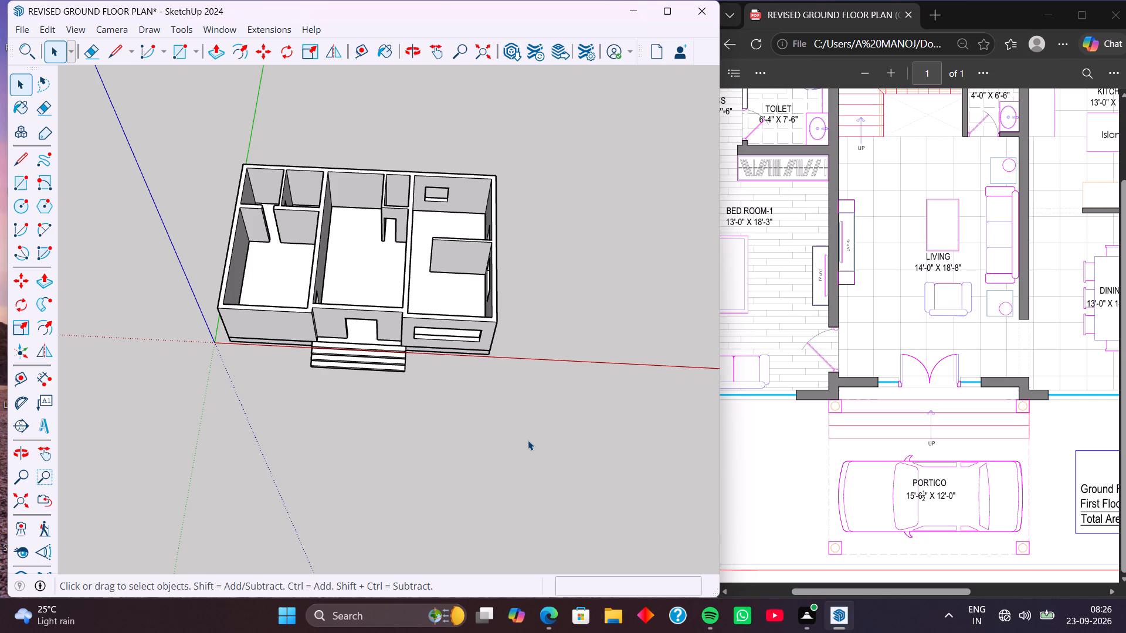
Open the house's floor slab group for editing and select its top floor face.
middle_drag(420, 430, 510, 317)
middle_drag(395, 418, 274, 431)
middle_drag(351, 399, 372, 367)
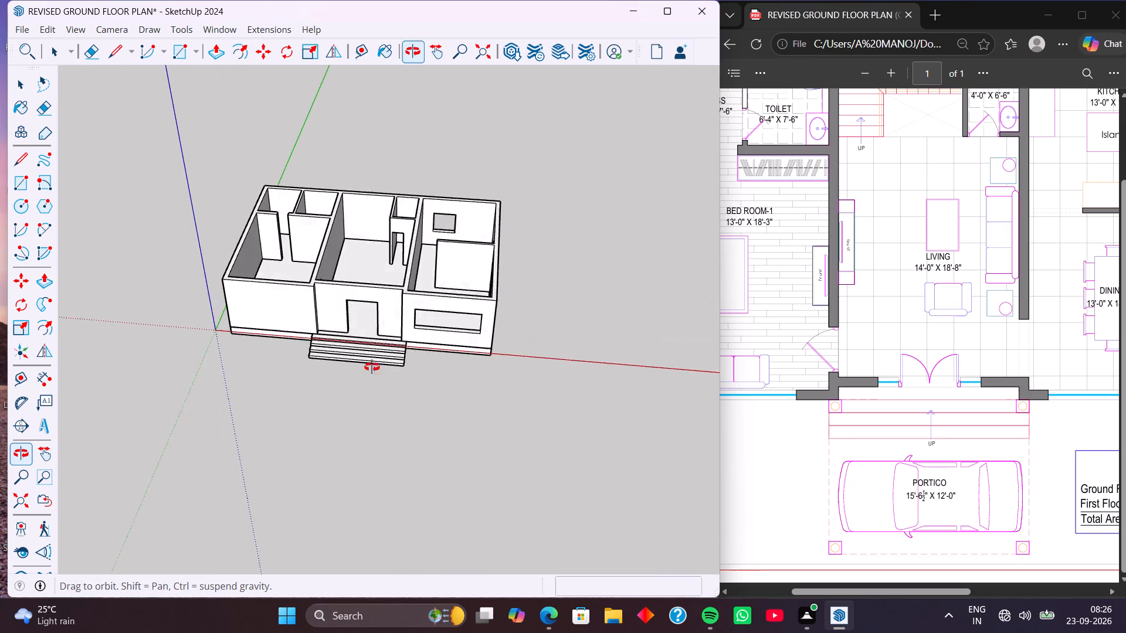
middle_drag(372, 367, 381, 362)
middle_drag(384, 296, 391, 342)
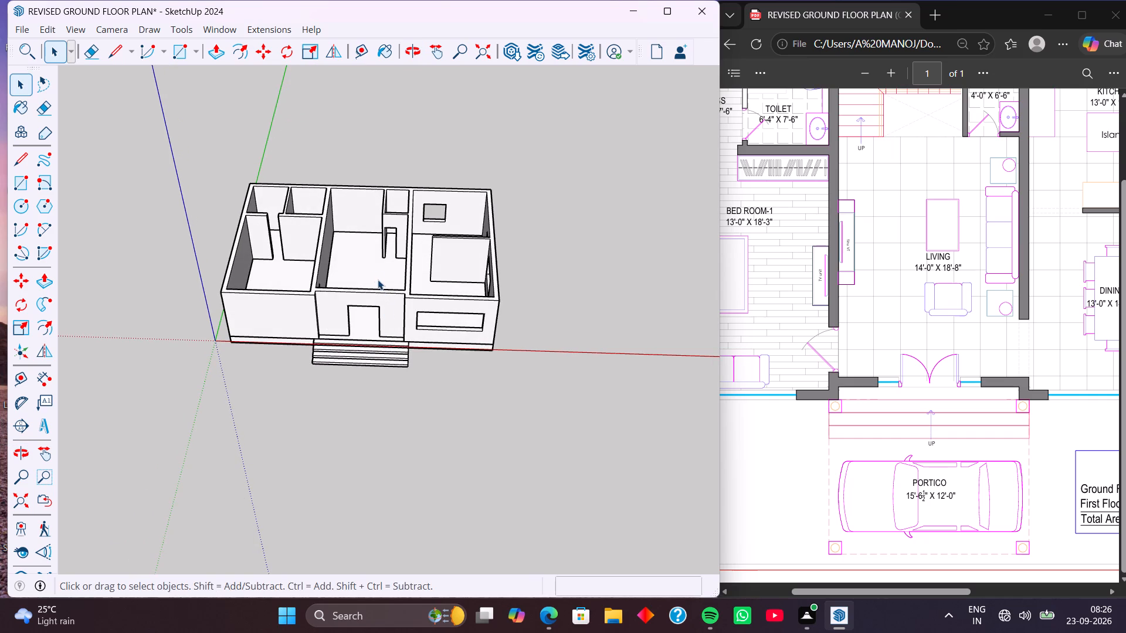
click(371, 265)
double_click(374, 270)
click(374, 270)
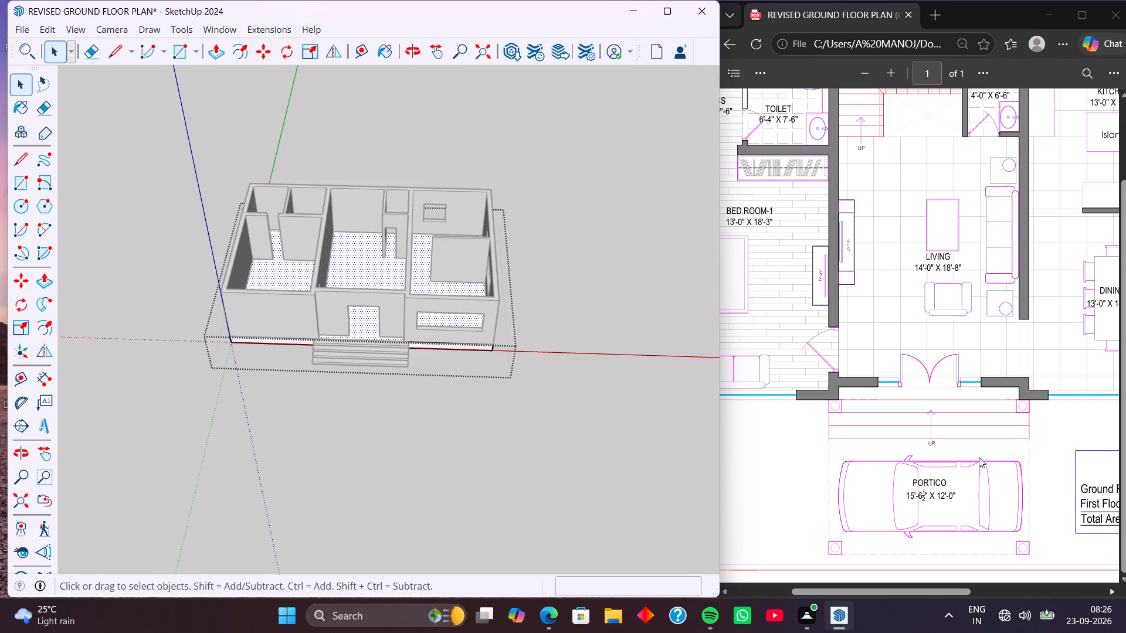
Show the Default Tray.
click(224, 28)
click(240, 43)
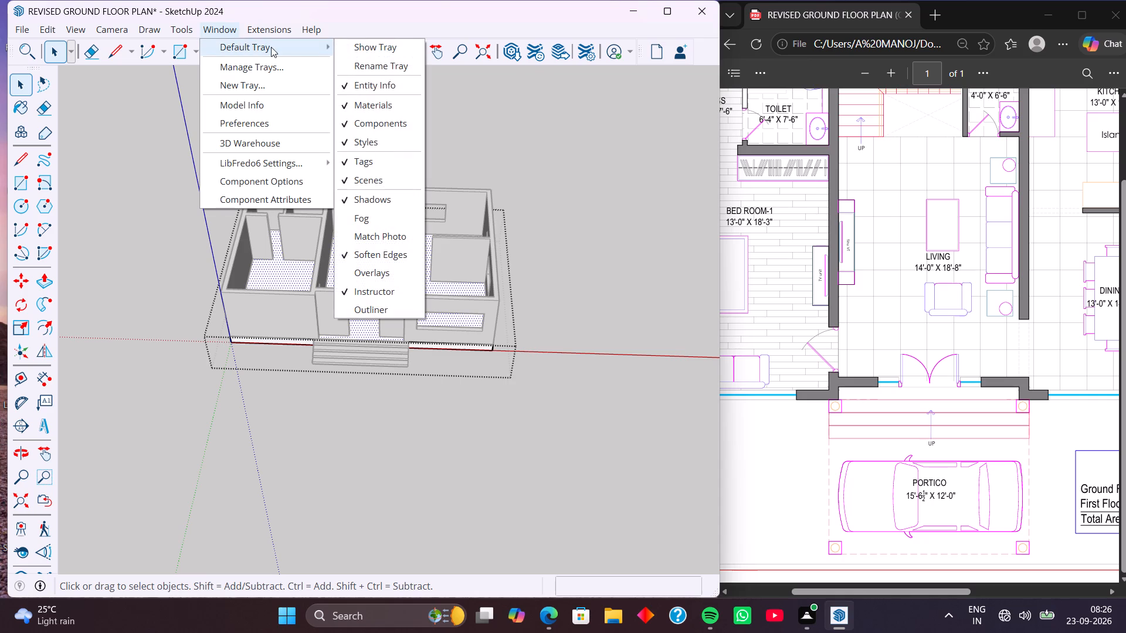
click(377, 43)
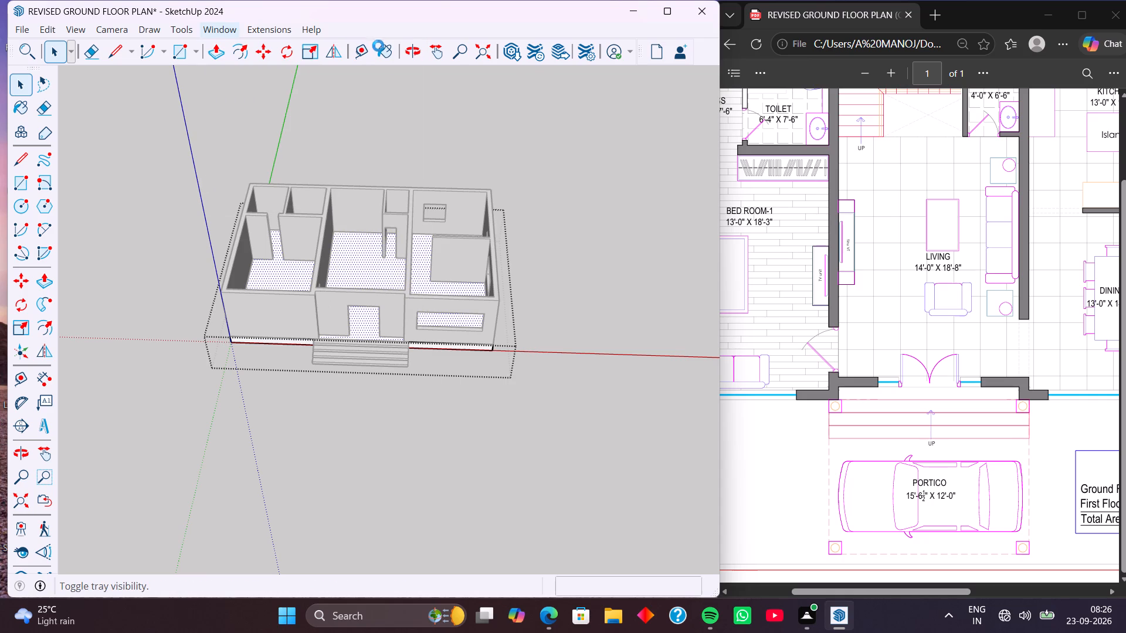
Paint the floor face across all rooms with the Roofing Slate Tan material from the Tile collection.
scroll(886, 444, down, 2)
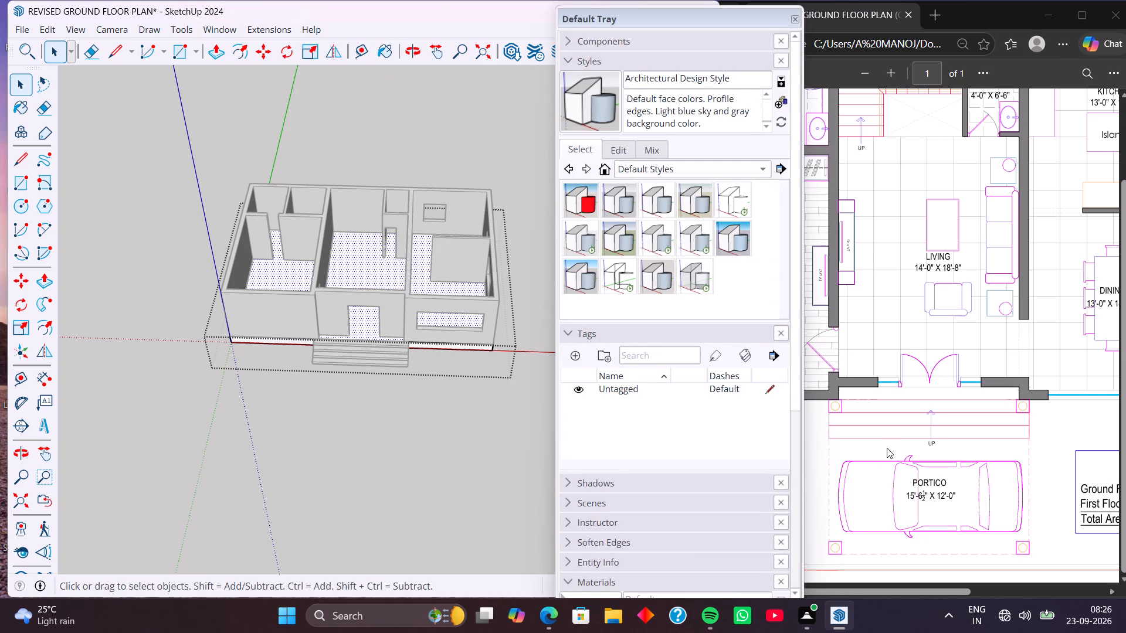
scroll(887, 448, down, 3)
scroll(731, 392, down, 4)
scroll(721, 440, down, 2)
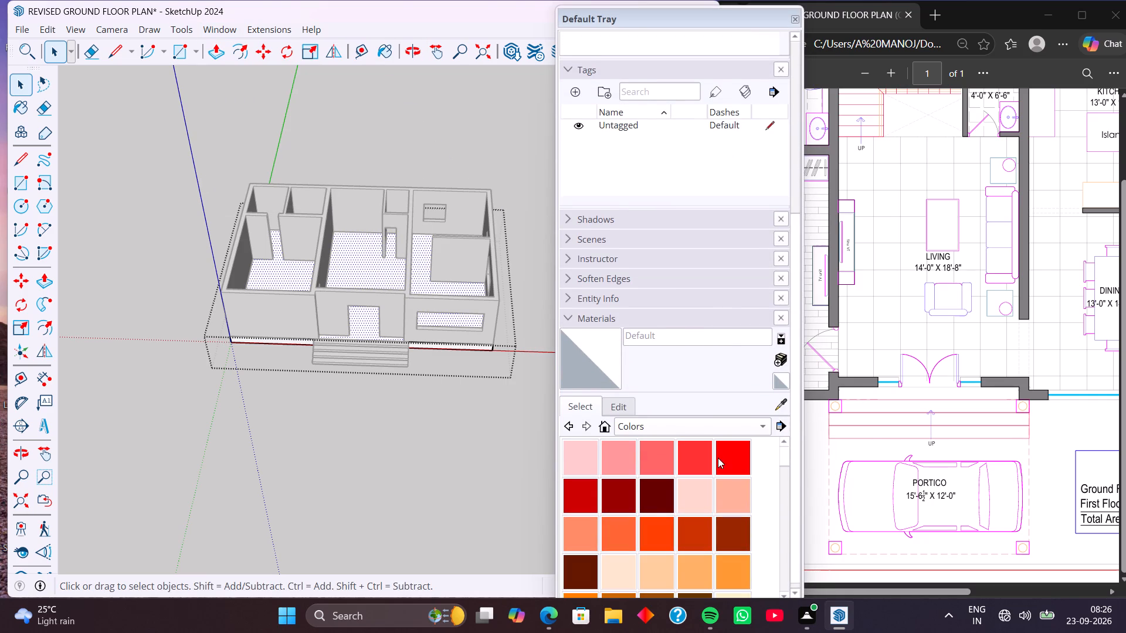
click(715, 428)
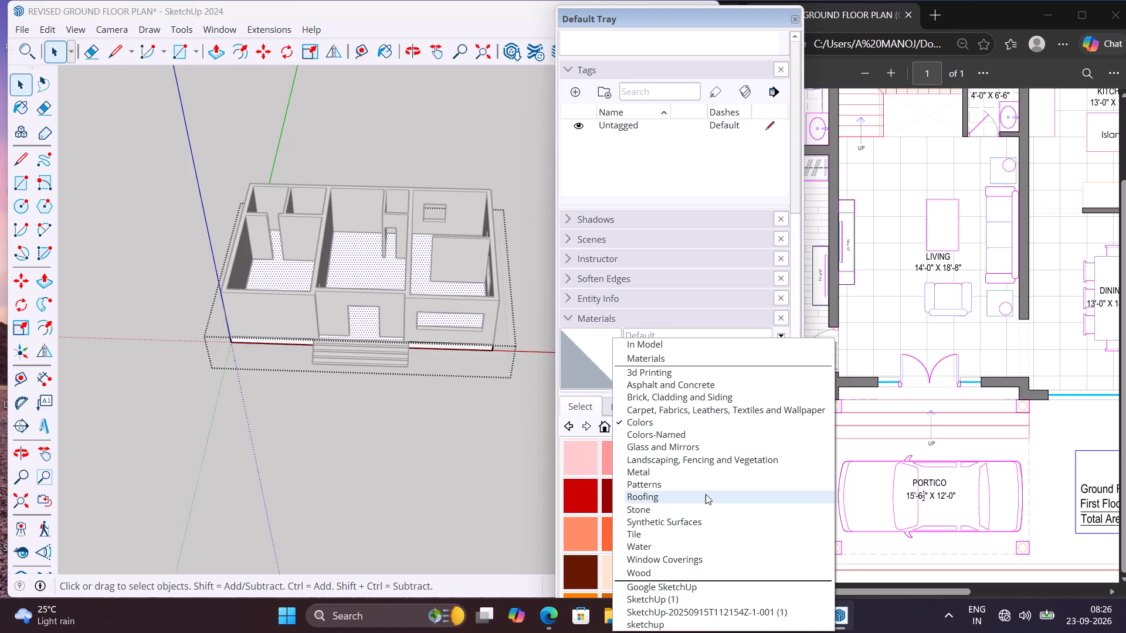
click(707, 533)
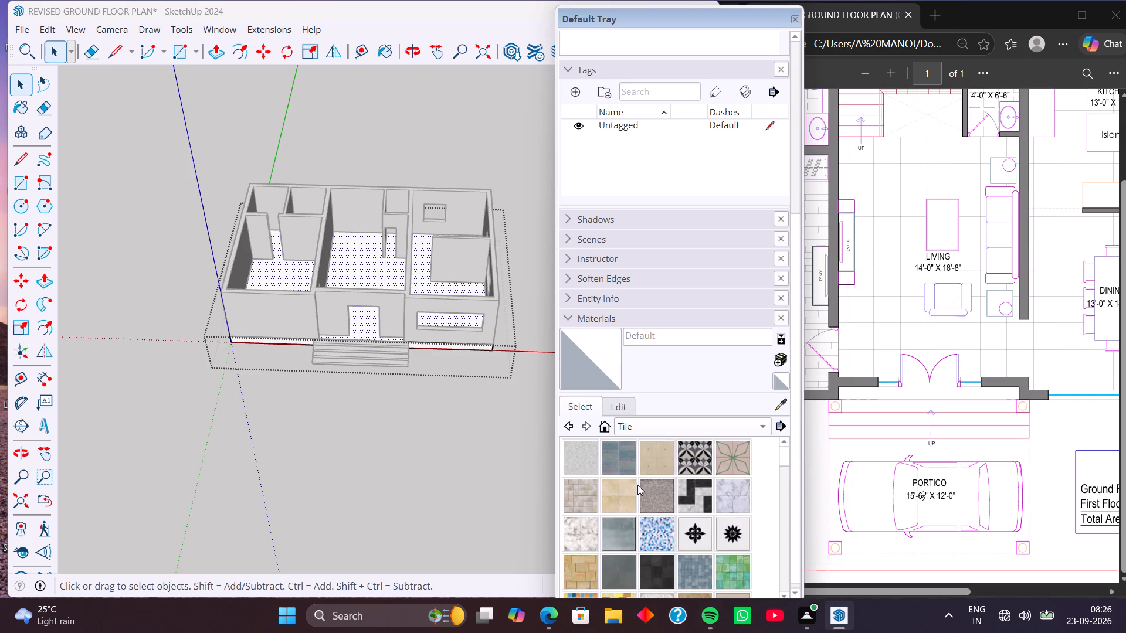
click(575, 569)
click(385, 274)
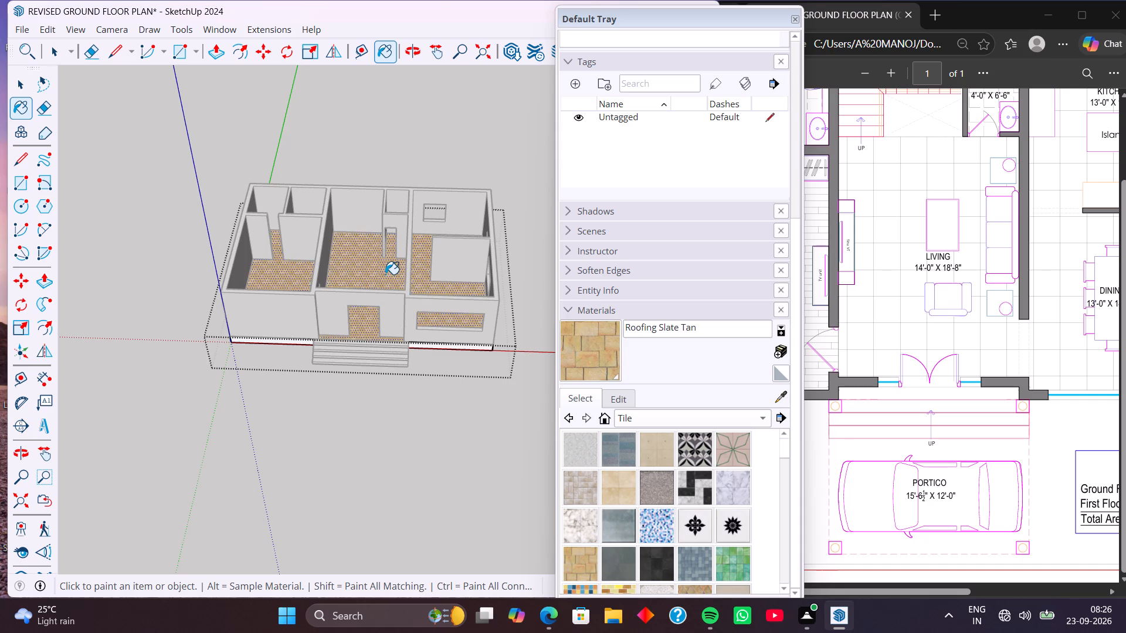
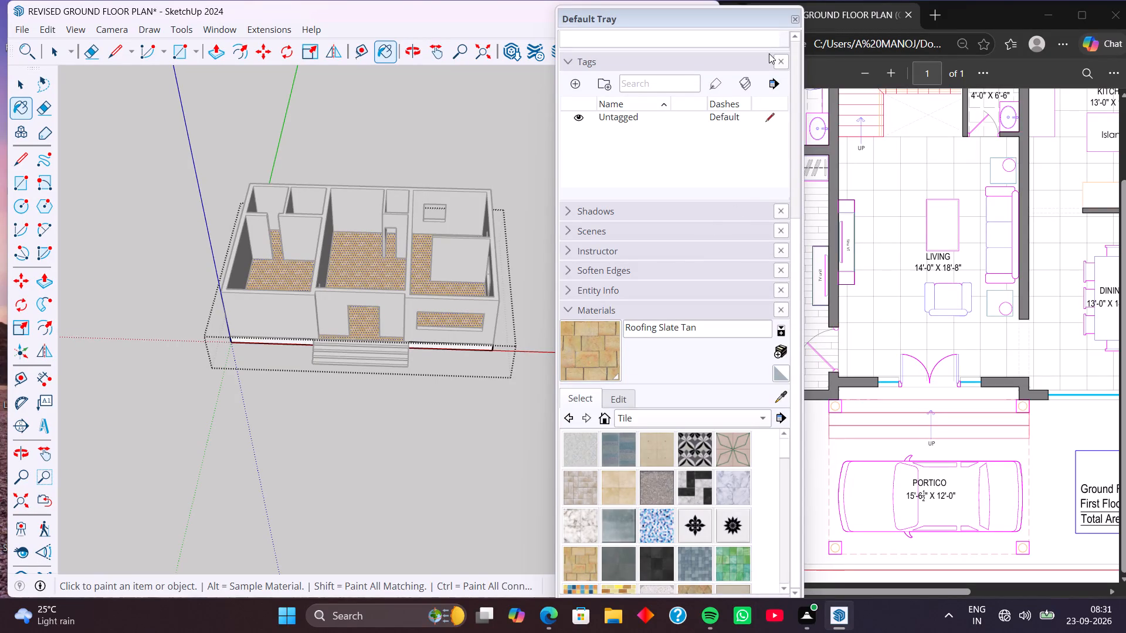
Hide the Default Tray, then close the house model, saving the changes to REVISED GROUND FLOOR PLAN.
click(794, 18)
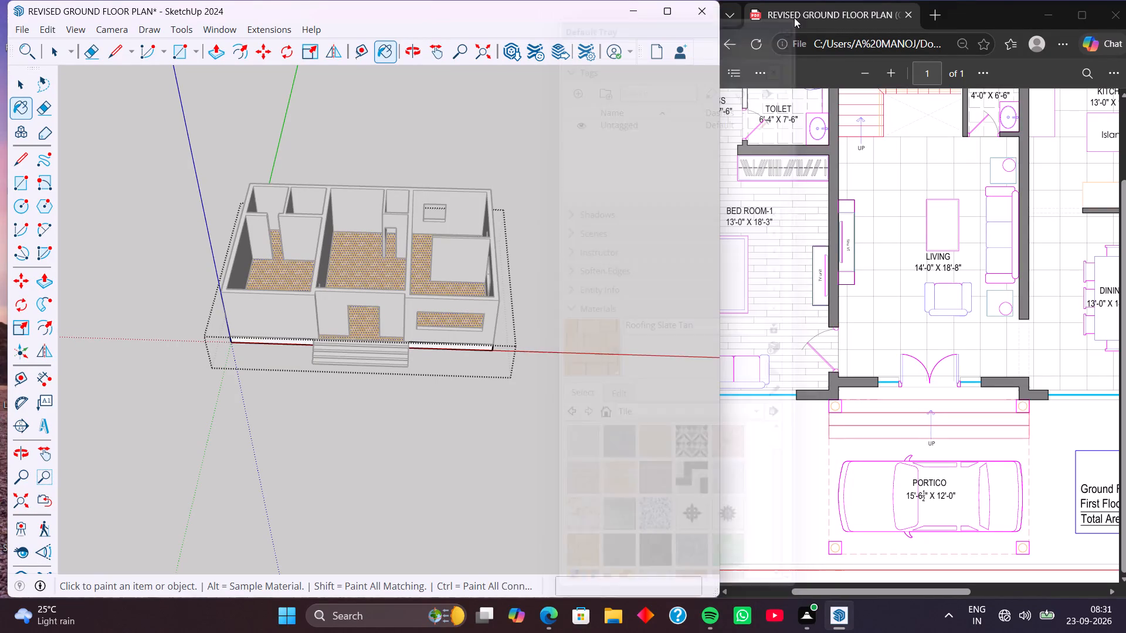
click(700, 6)
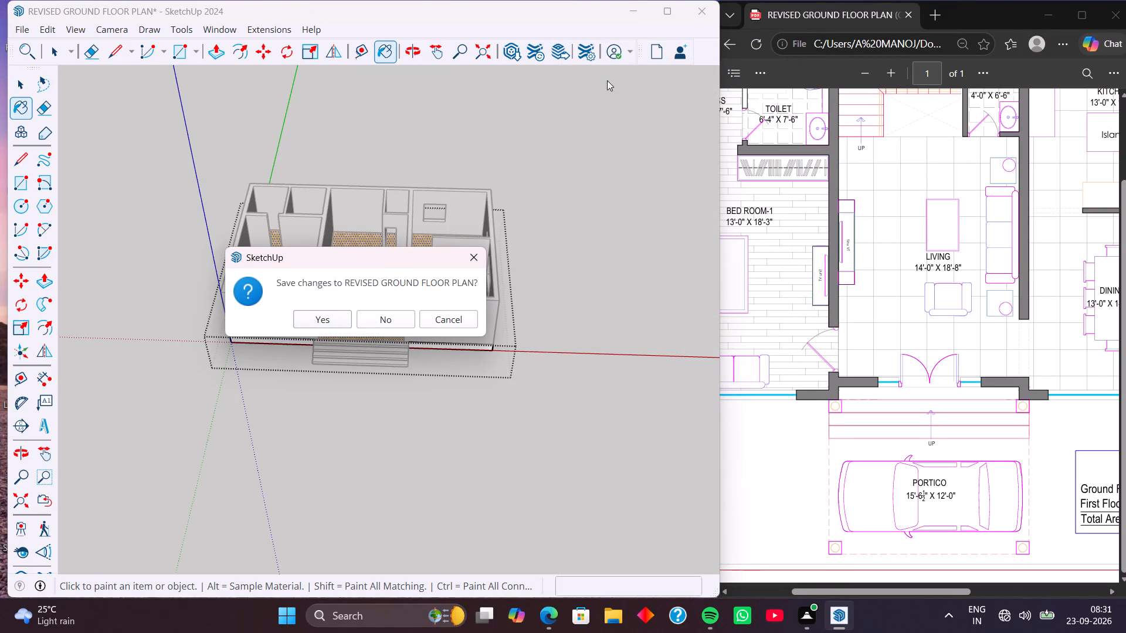
click(326, 318)
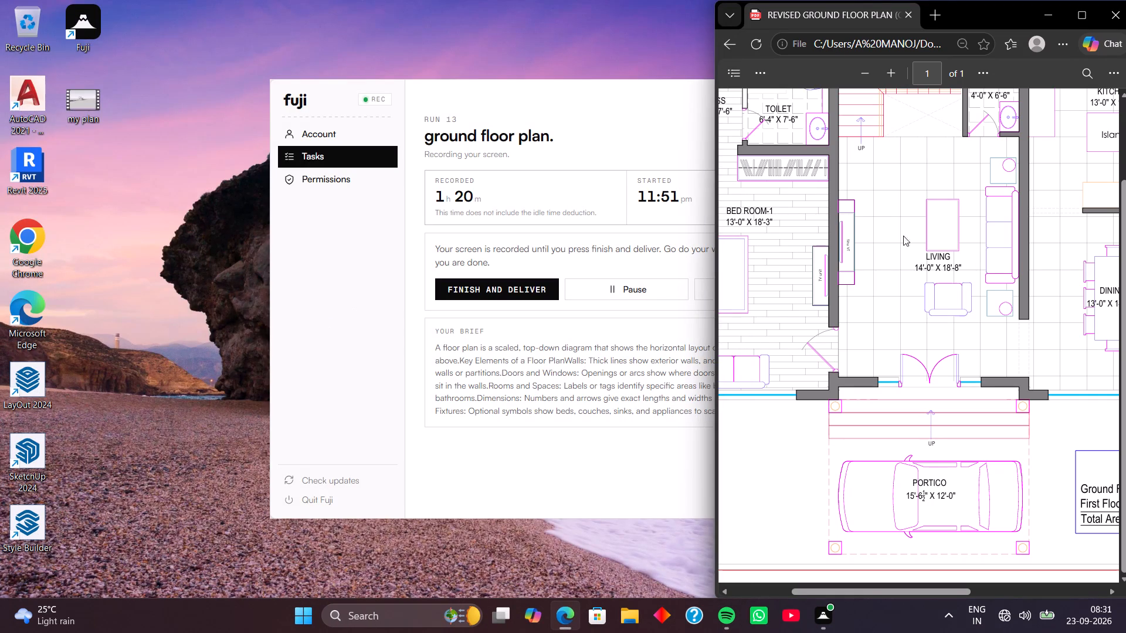
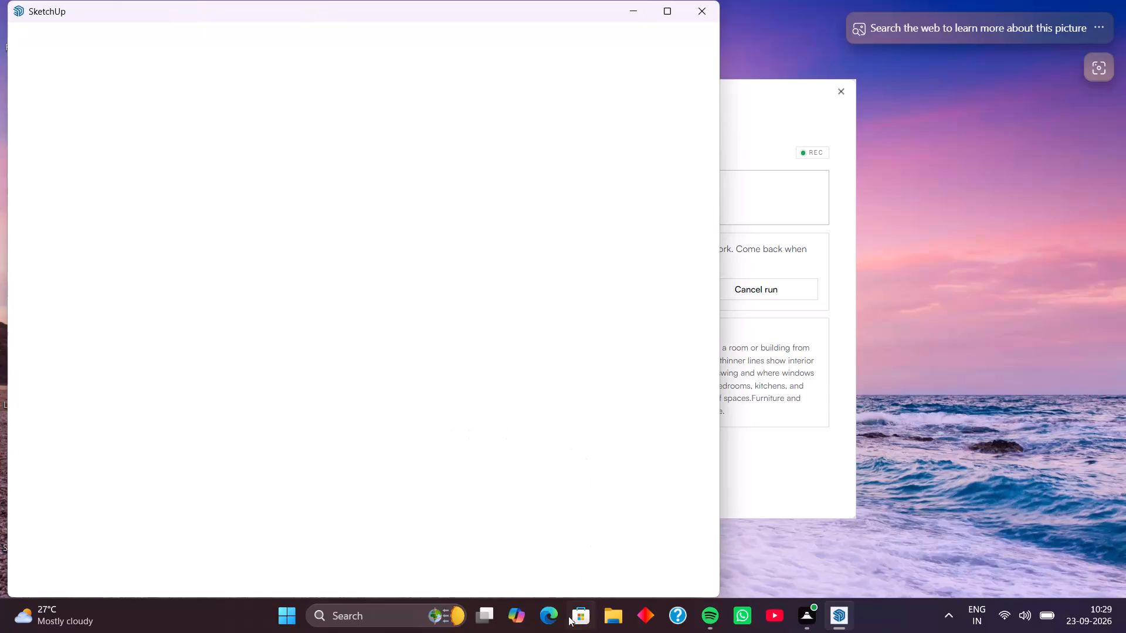
Open the REVISED GROUND FLOOR PLAN PDF from the Downloads folder beside the model, and close the file browser.
click(606, 616)
click(622, 208)
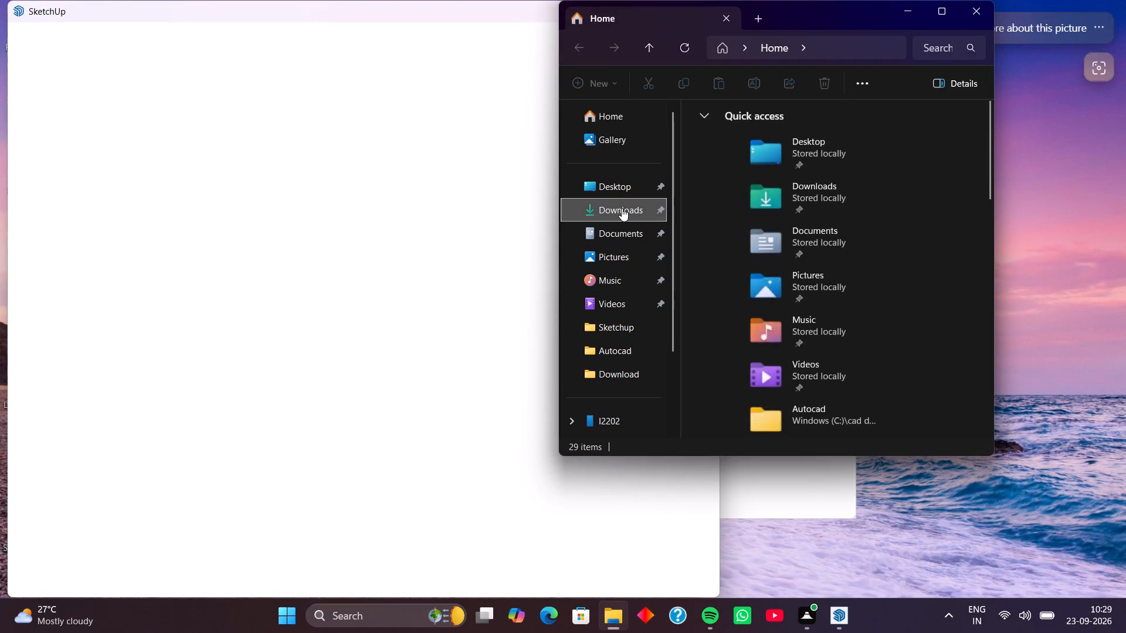
double_click(849, 142)
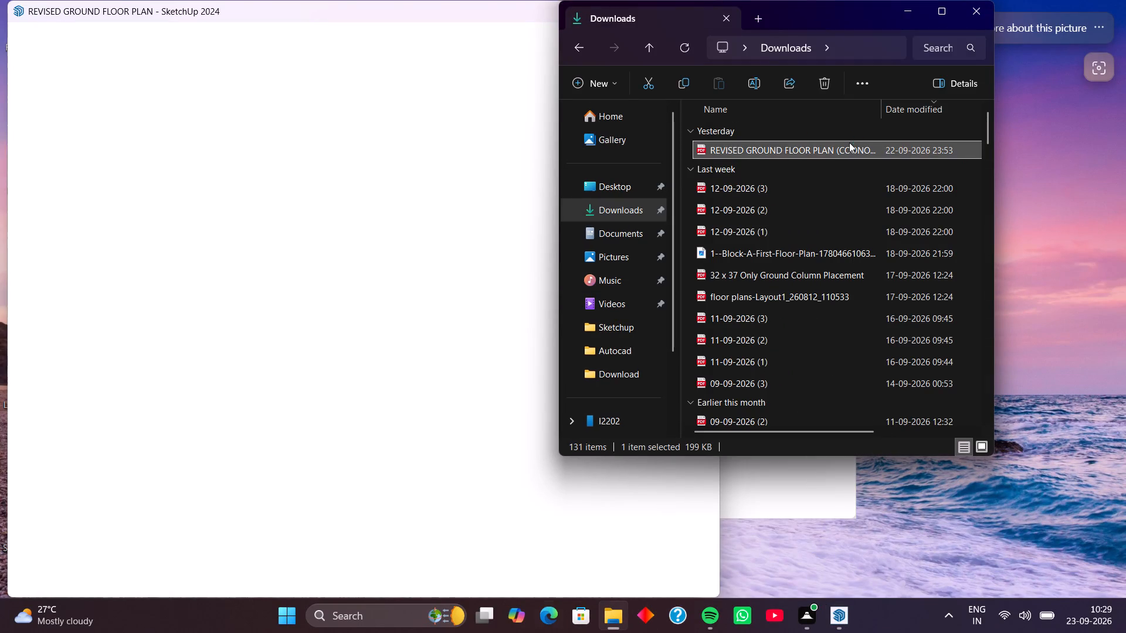
click(666, 10)
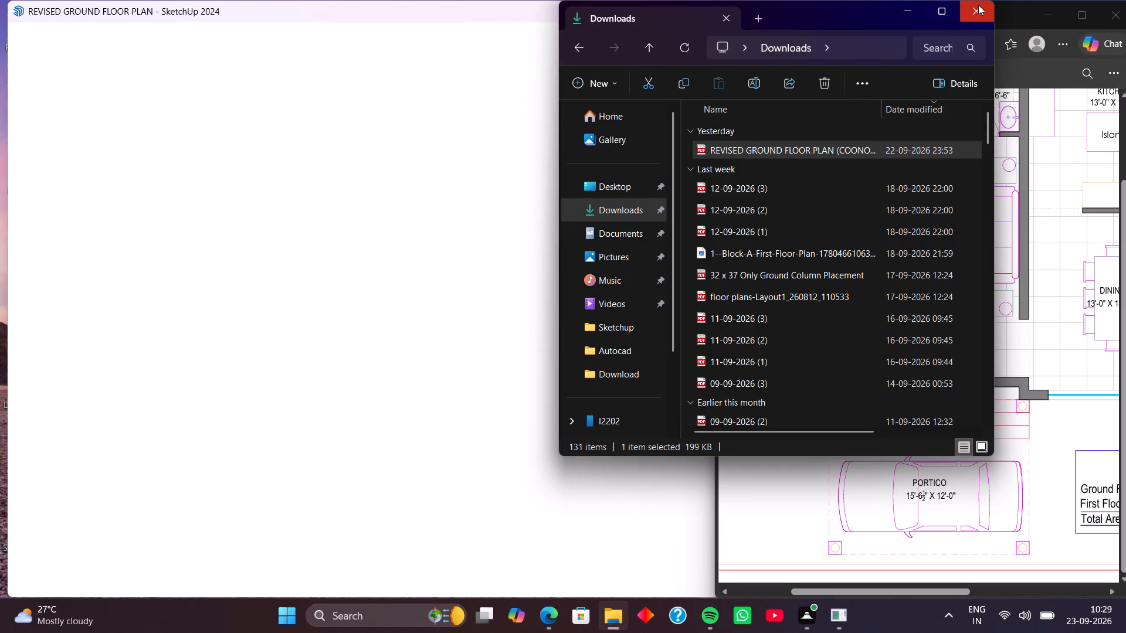
click(978, 5)
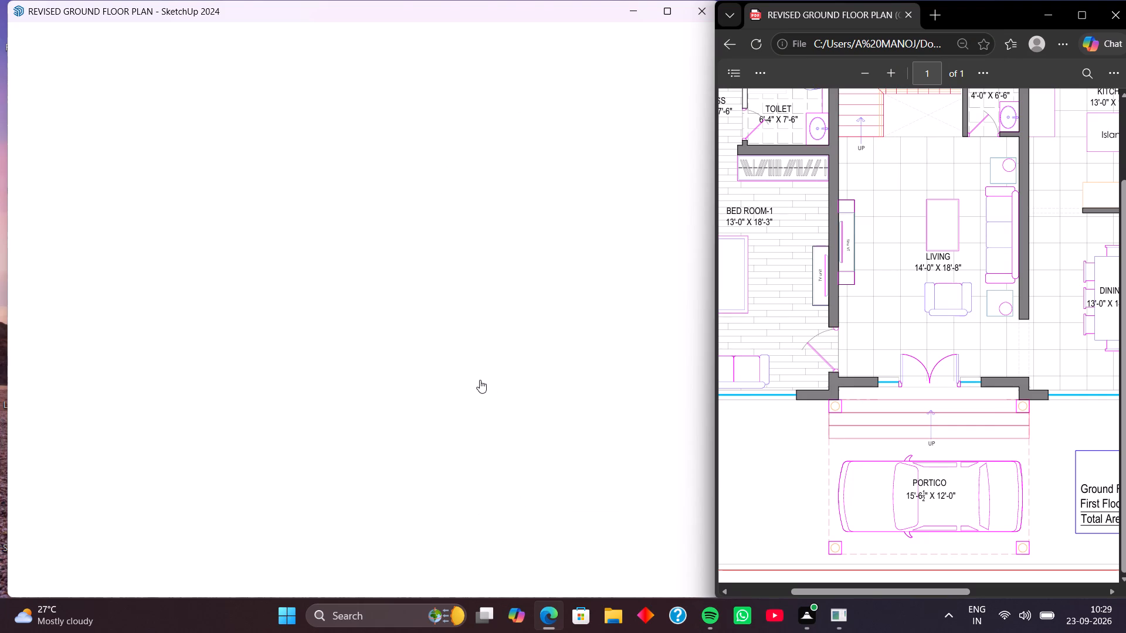
Close the unresponsive SketchUp program.
click(480, 380)
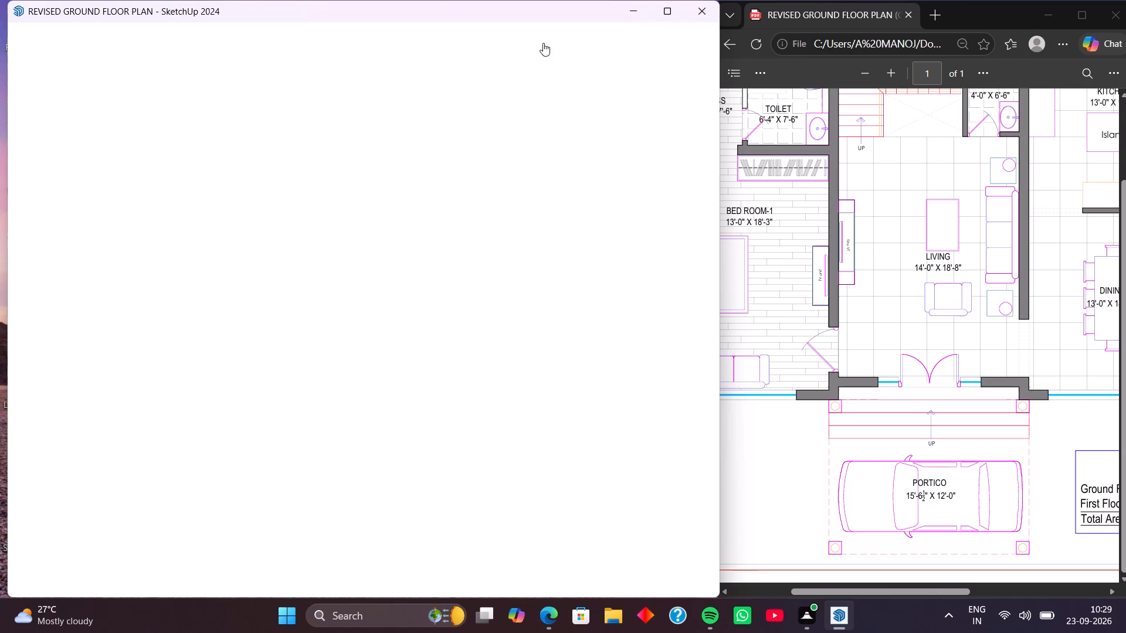
click(579, 162)
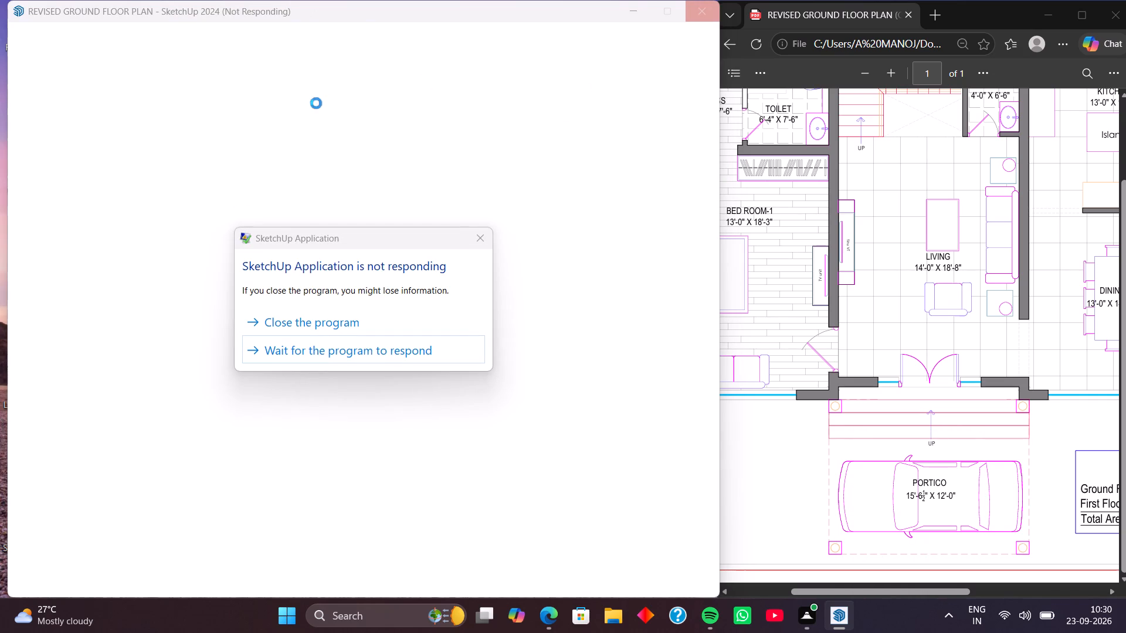
click(344, 326)
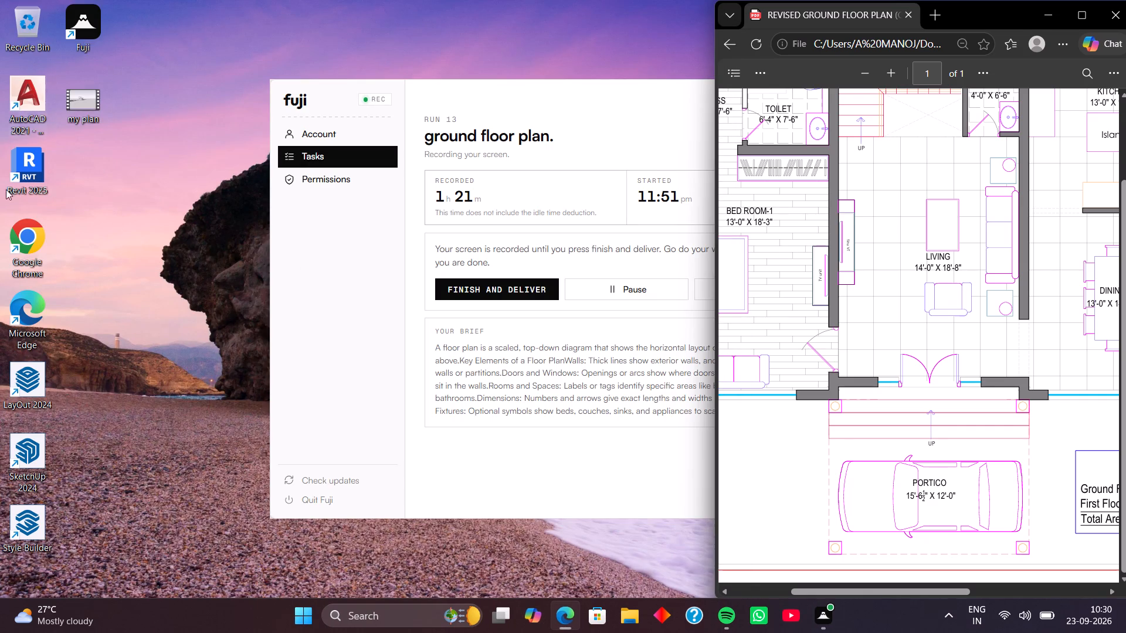
Relaunch SketchUp and reopen the REVISED GROUND FLOOR PLAN model.
double_click(22, 448)
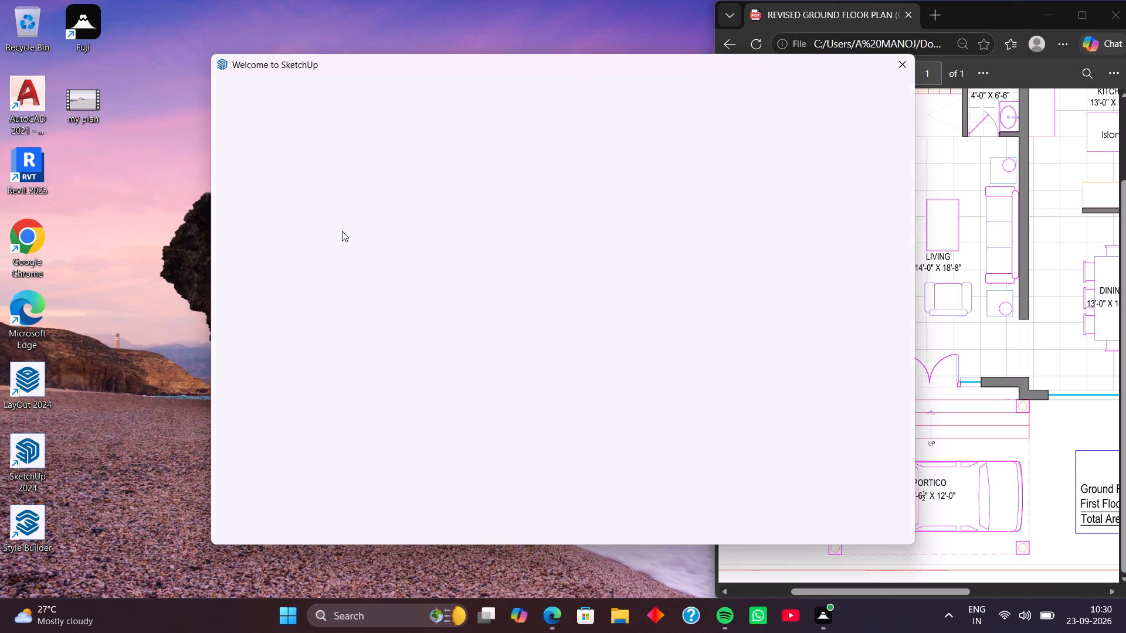
click(457, 414)
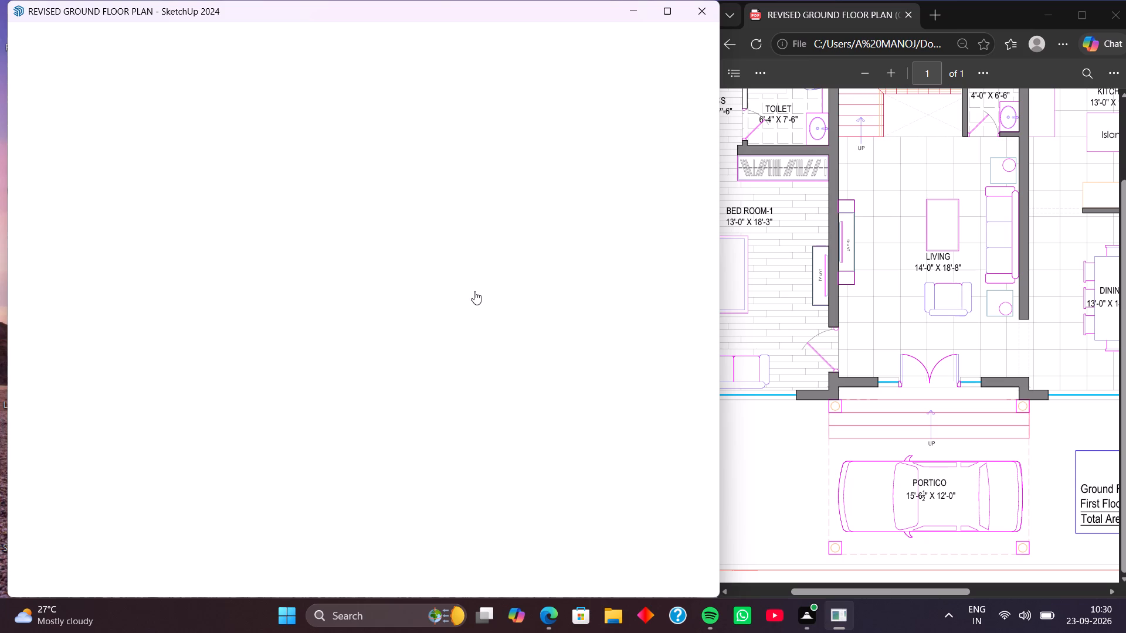
click(547, 234)
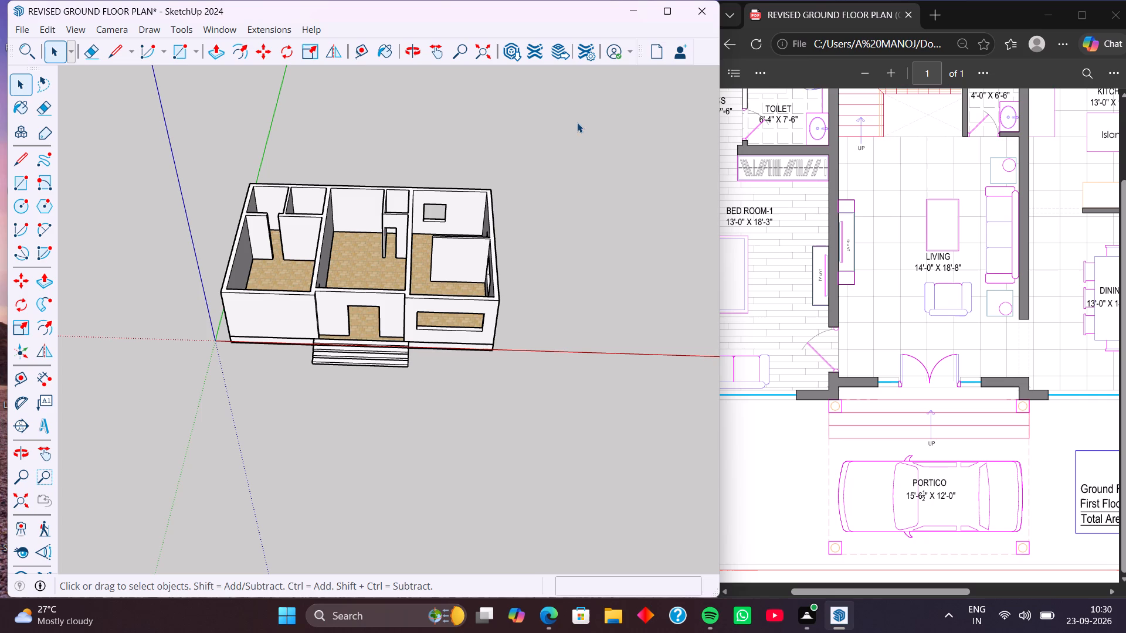
Examine the house model from above and compare it with the staircase area behind the living room in the plan PDF.
click(747, 157)
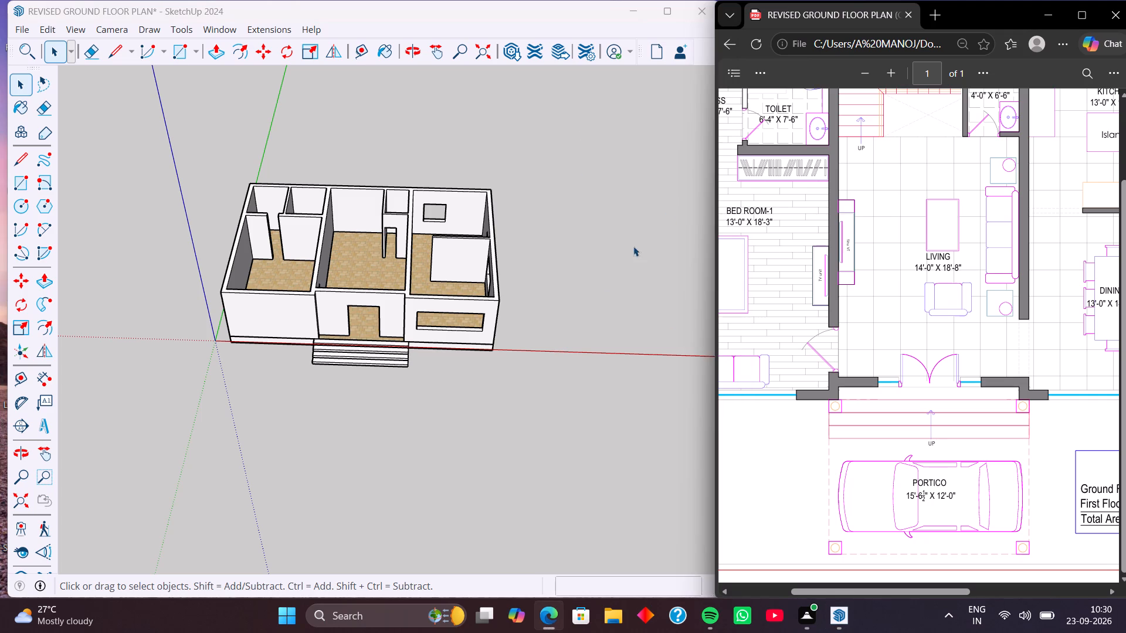
middle_drag(416, 284, 461, 369)
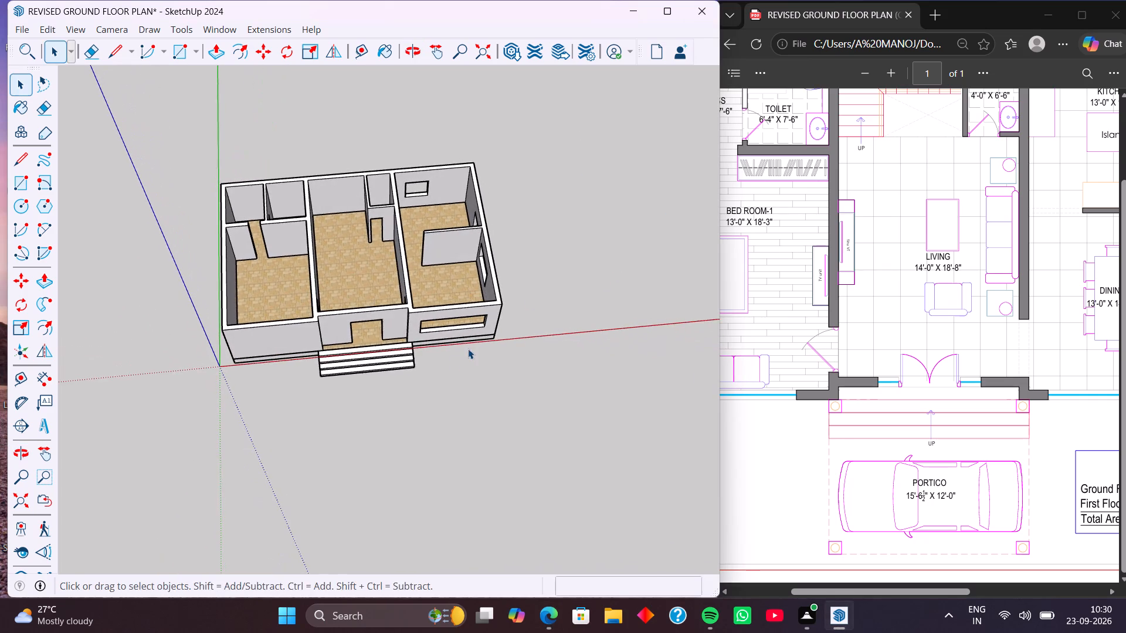
middle_drag(456, 350, 354, 381)
middle_drag(385, 308, 392, 373)
middle_drag(389, 314, 399, 337)
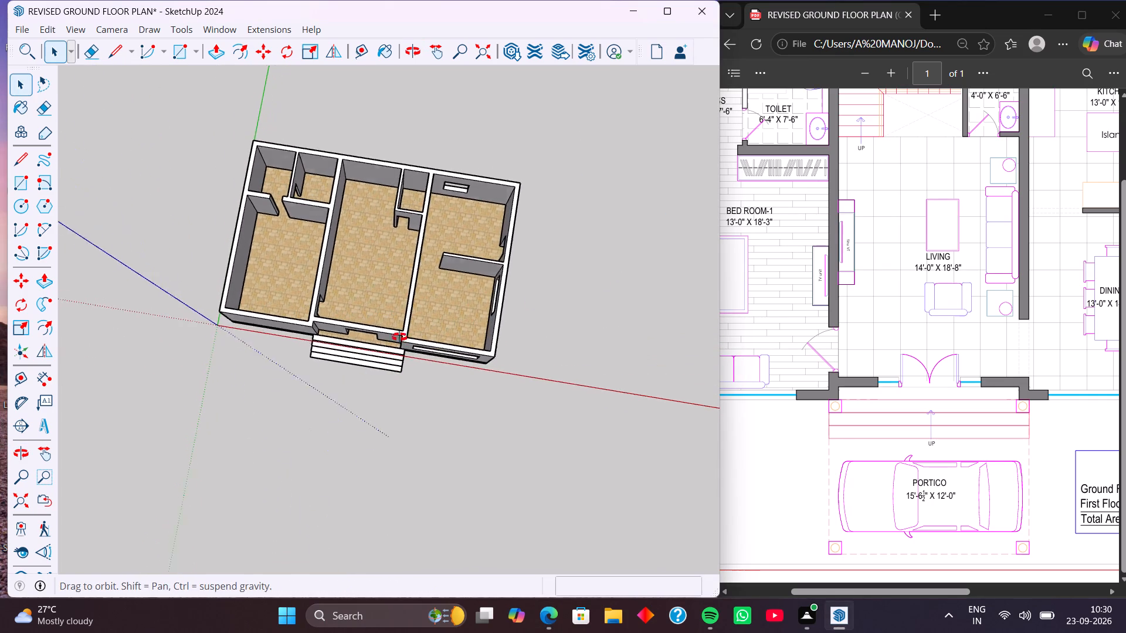
middle_drag(399, 337, 402, 341)
scroll(858, 276, down, 1)
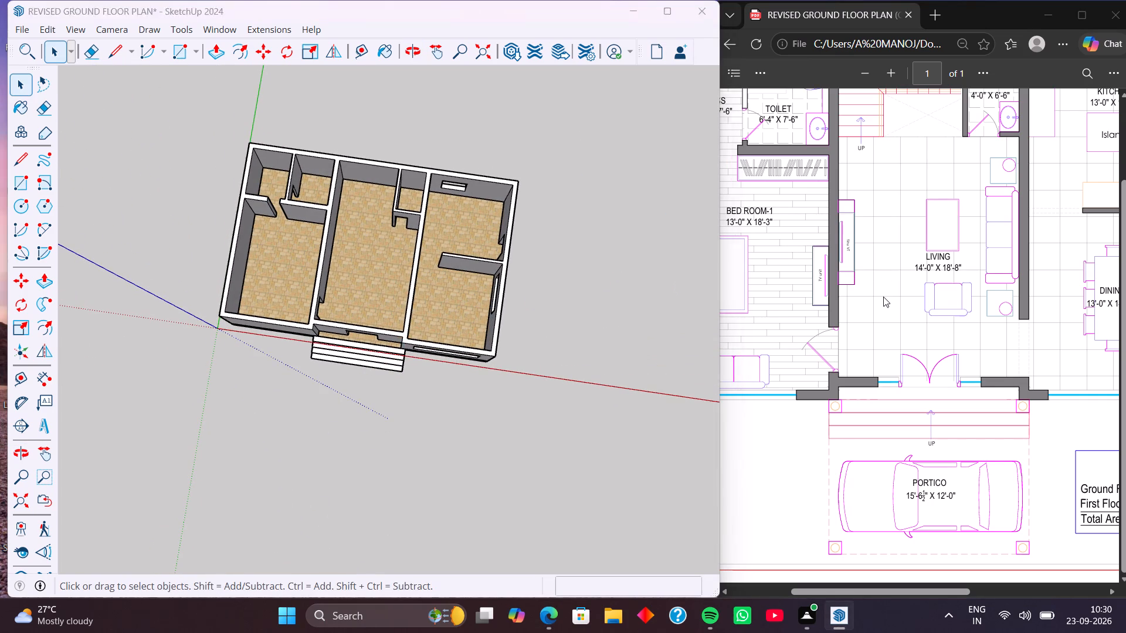
scroll(883, 294, down, 1)
scroll(883, 294, up, 3)
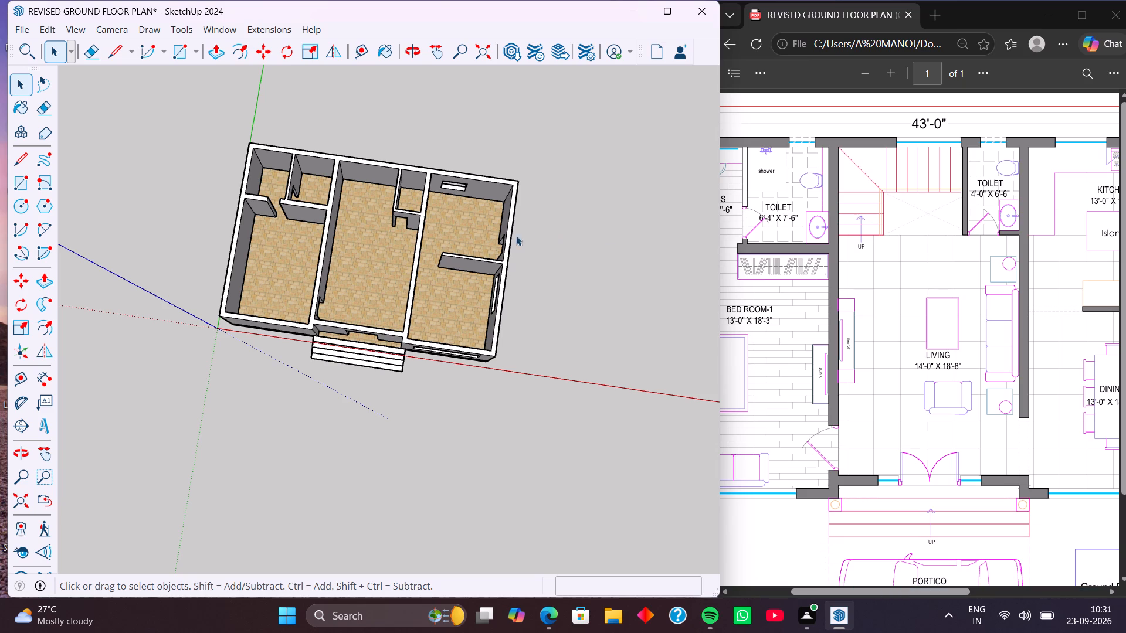
Place Tape Measure guides on the living room floor, 3' from the rear wall and 3' from the bedroom-side wall.
scroll(381, 219, up, 9)
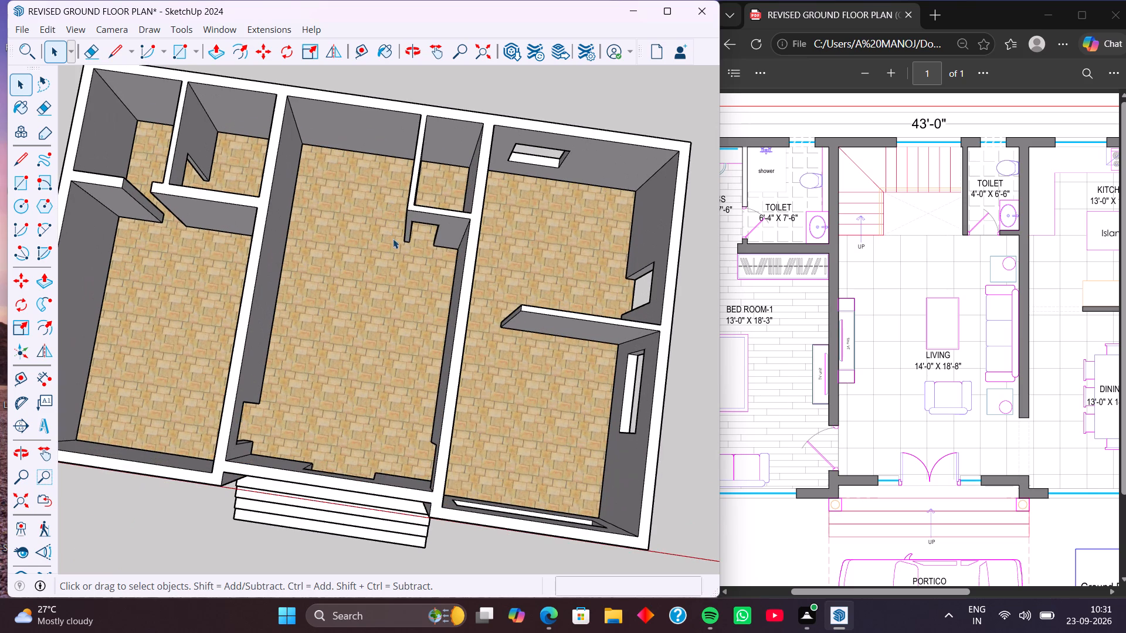
middle_drag(417, 296, 463, 292)
middle_drag(486, 284, 489, 284)
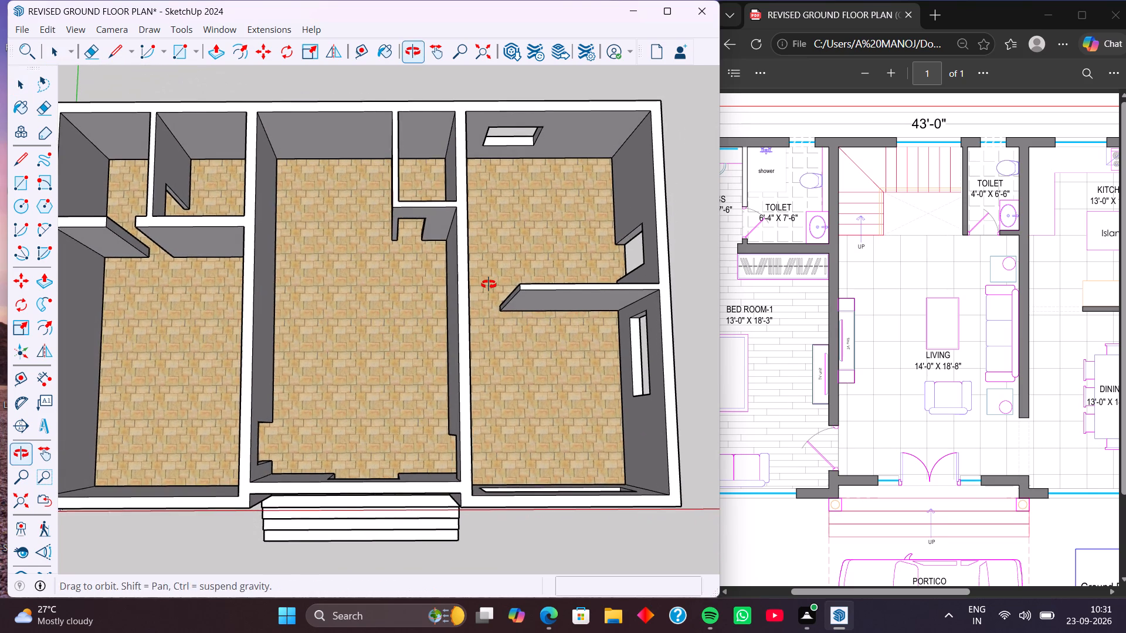
middle_drag(489, 284, 491, 284)
click(364, 53)
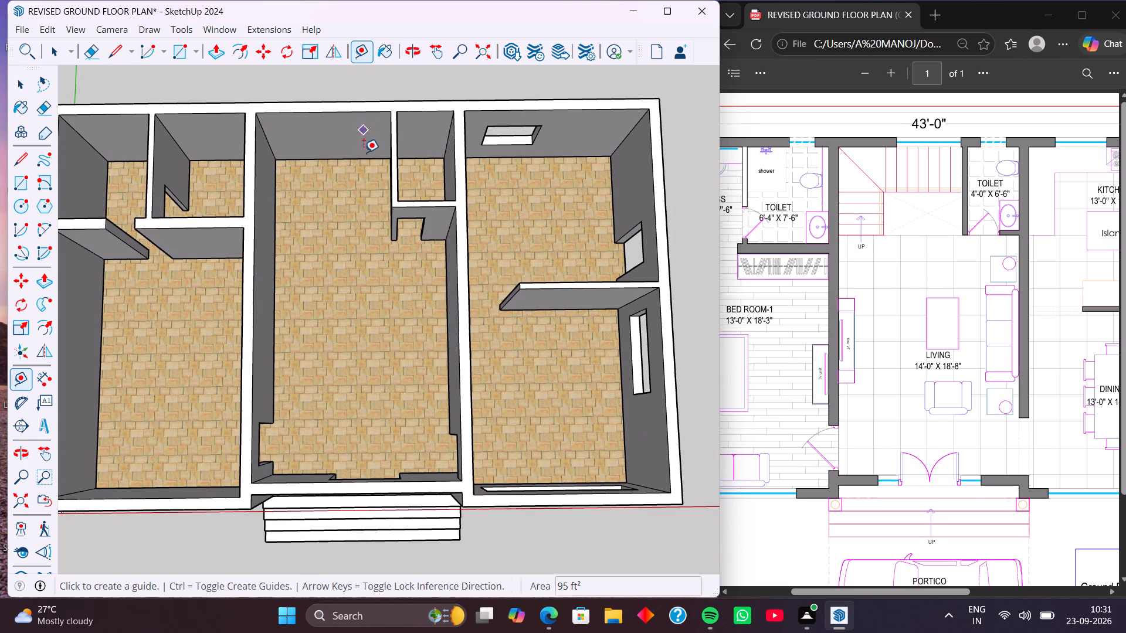
click(361, 156)
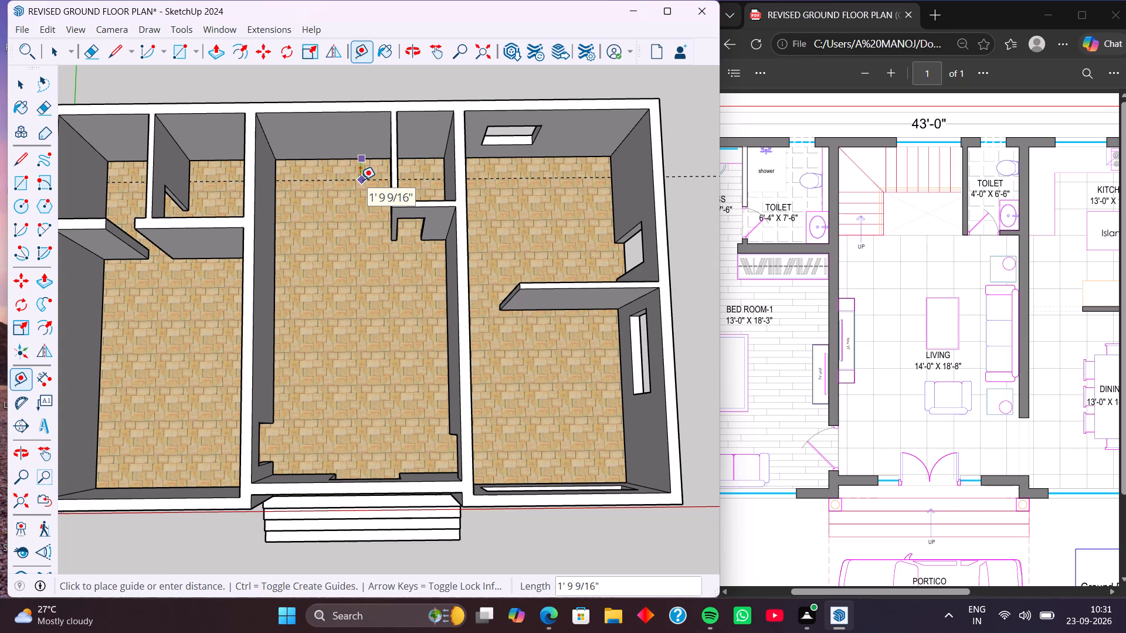
text(3')
key(Return)
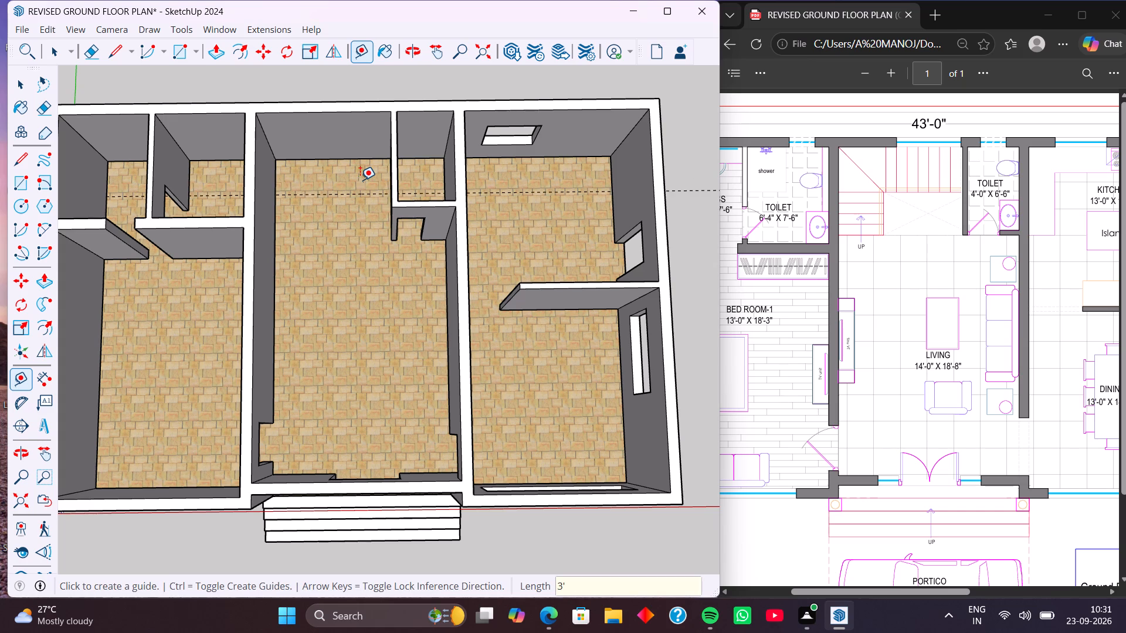
click(279, 219)
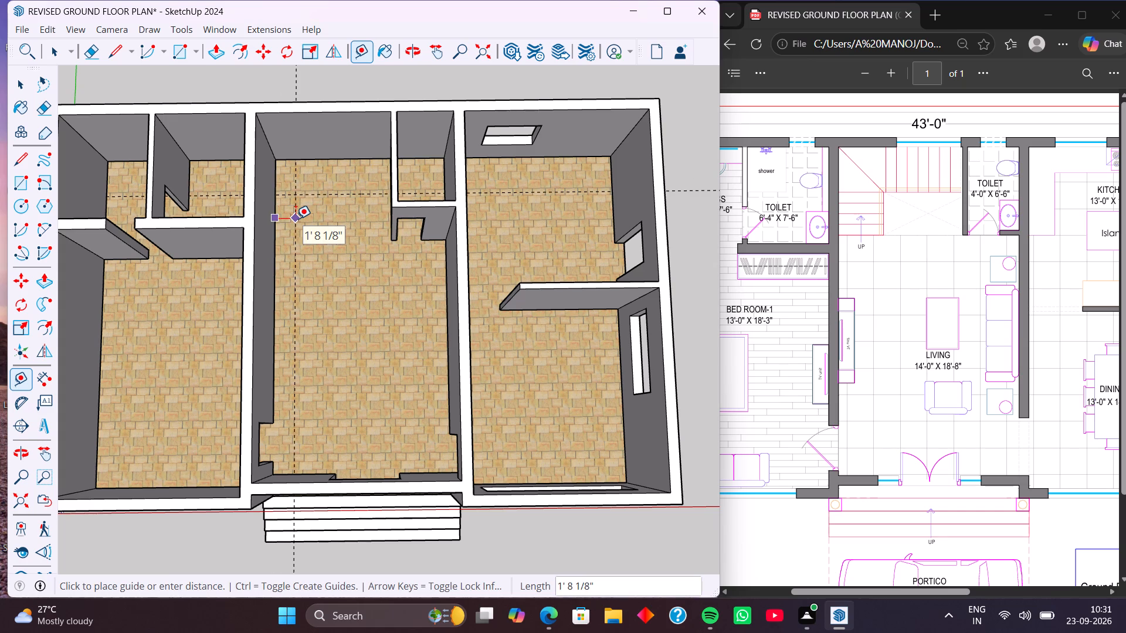
text(3')
key(Return)
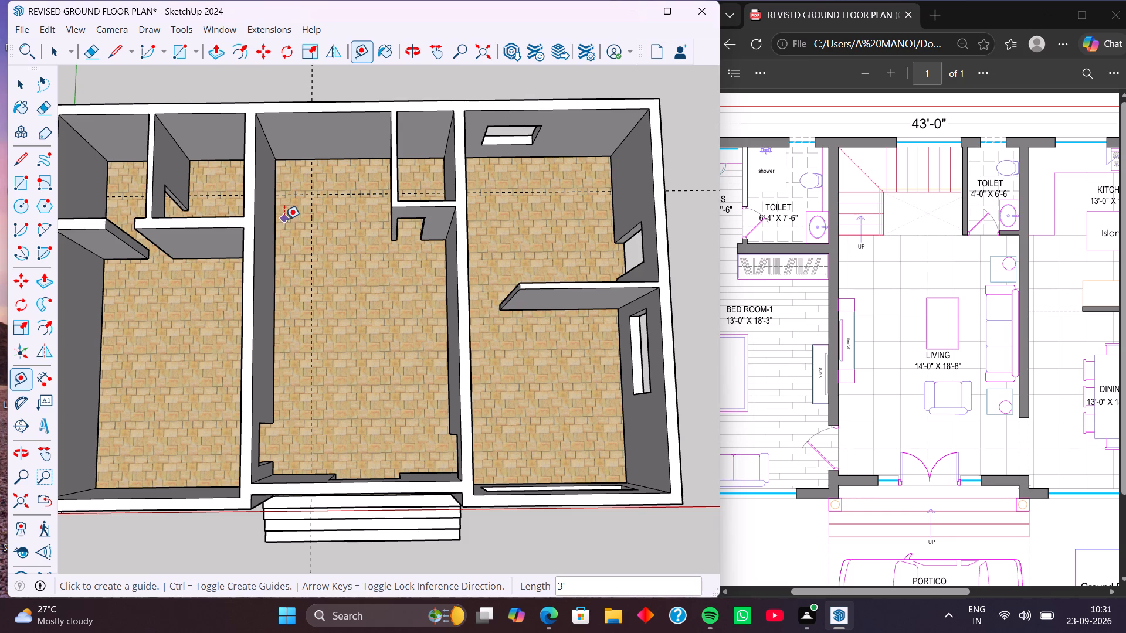
Place a guide 3' 11" in front of the rear guide, aligned with the end of the small toilet's side wall.
click(300, 195)
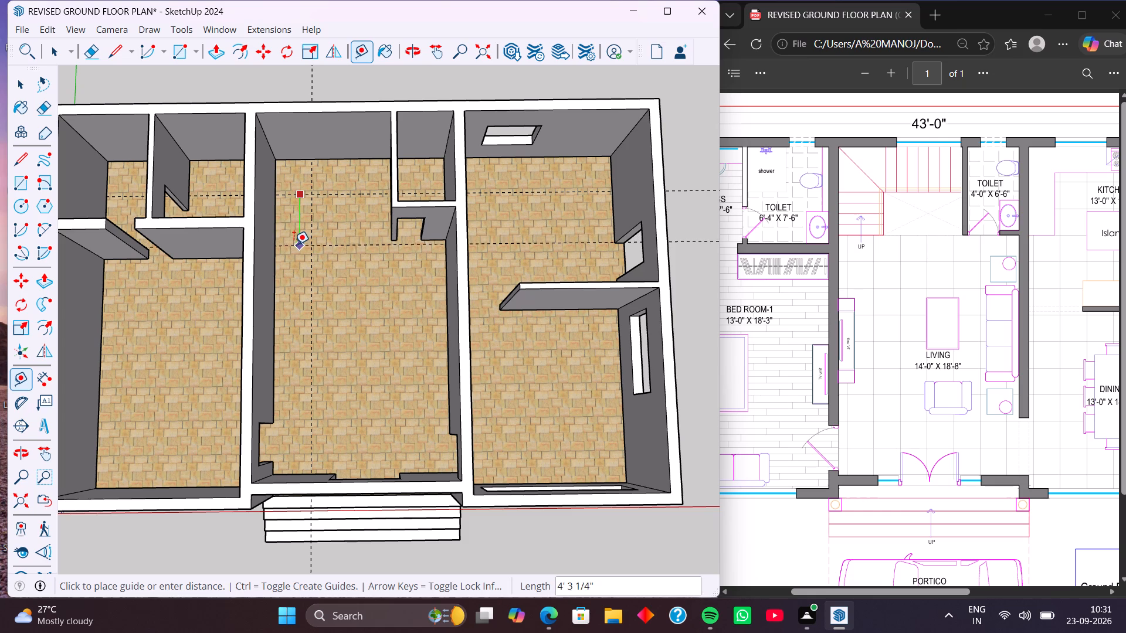
middle_drag(294, 241, 301, 173)
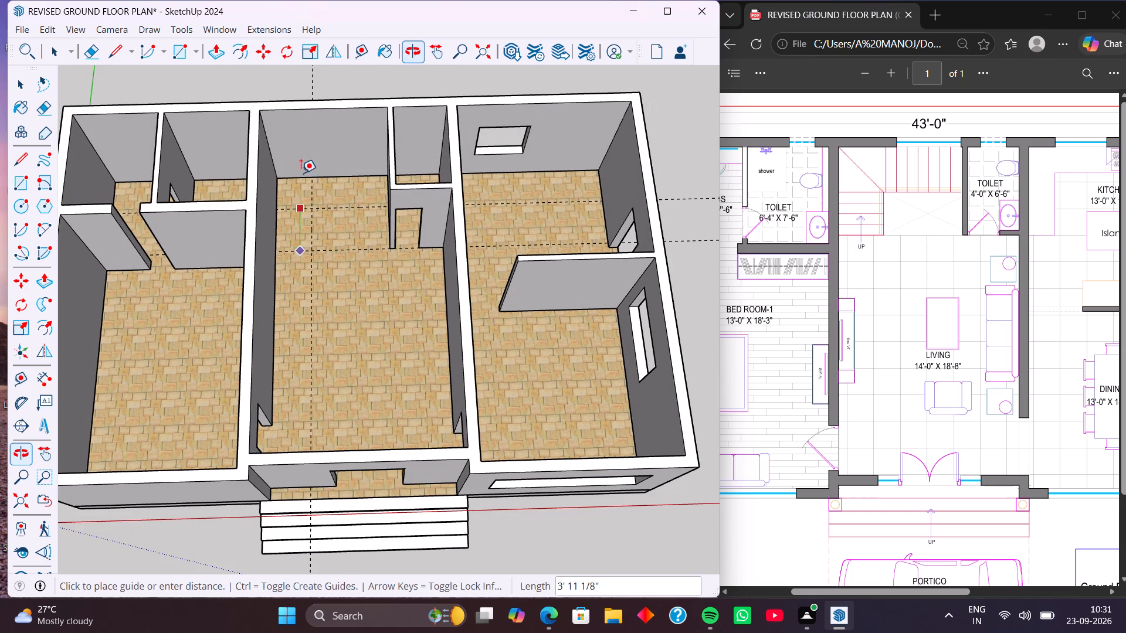
click(392, 249)
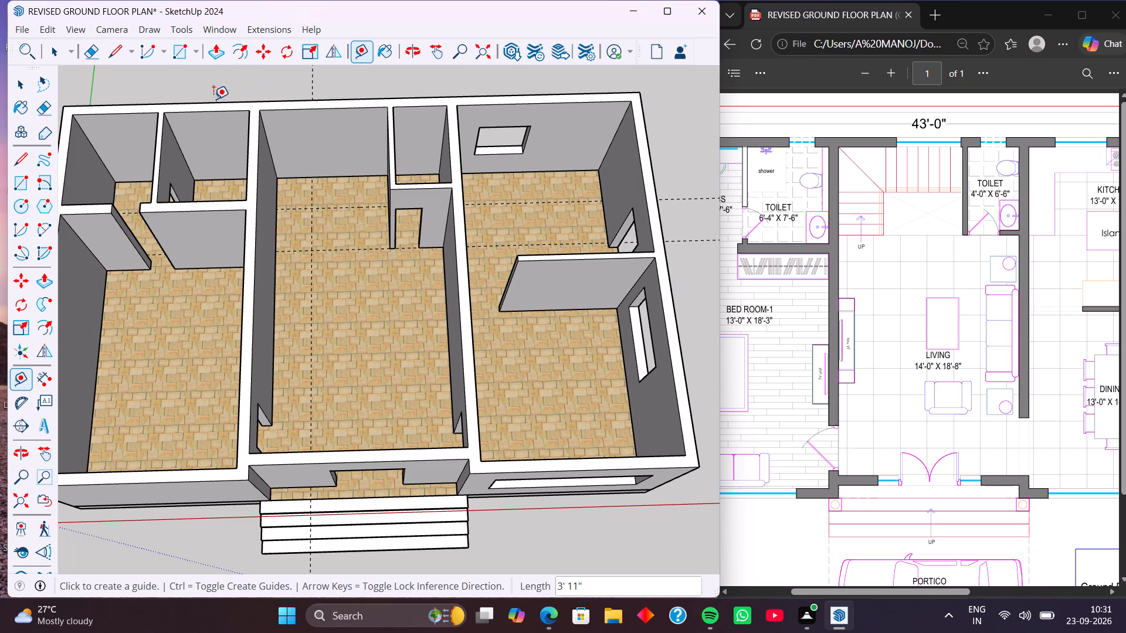
Trace the L-shaped stair outline on the floor along the guides: 3' wide flights, front flight 3' 11" long, rear flight 6' 6" long.
click(118, 47)
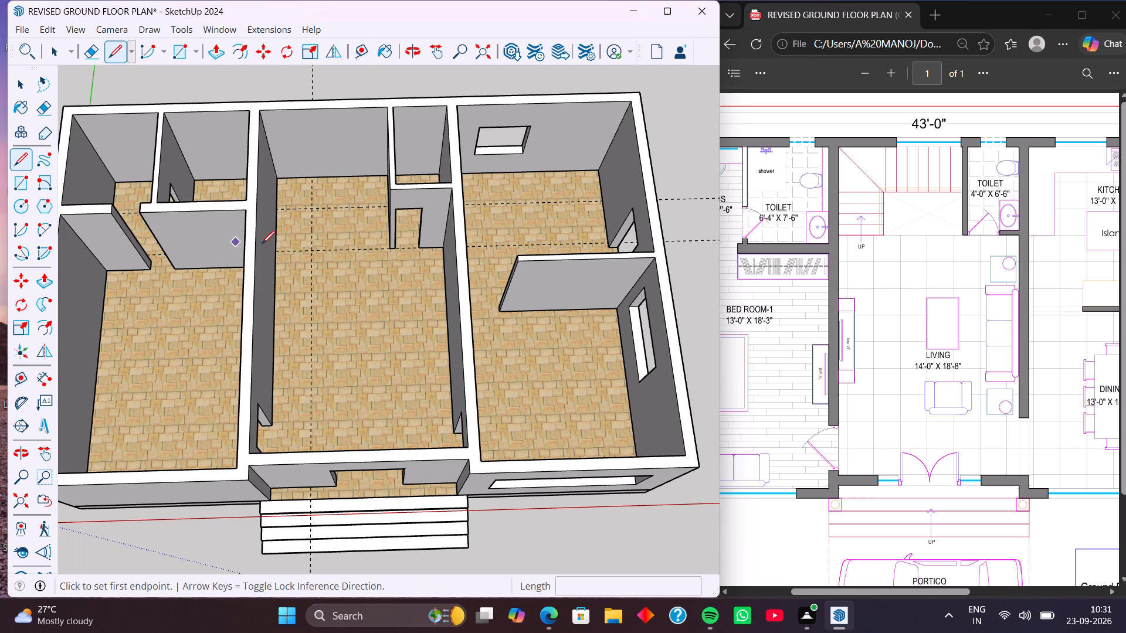
click(276, 250)
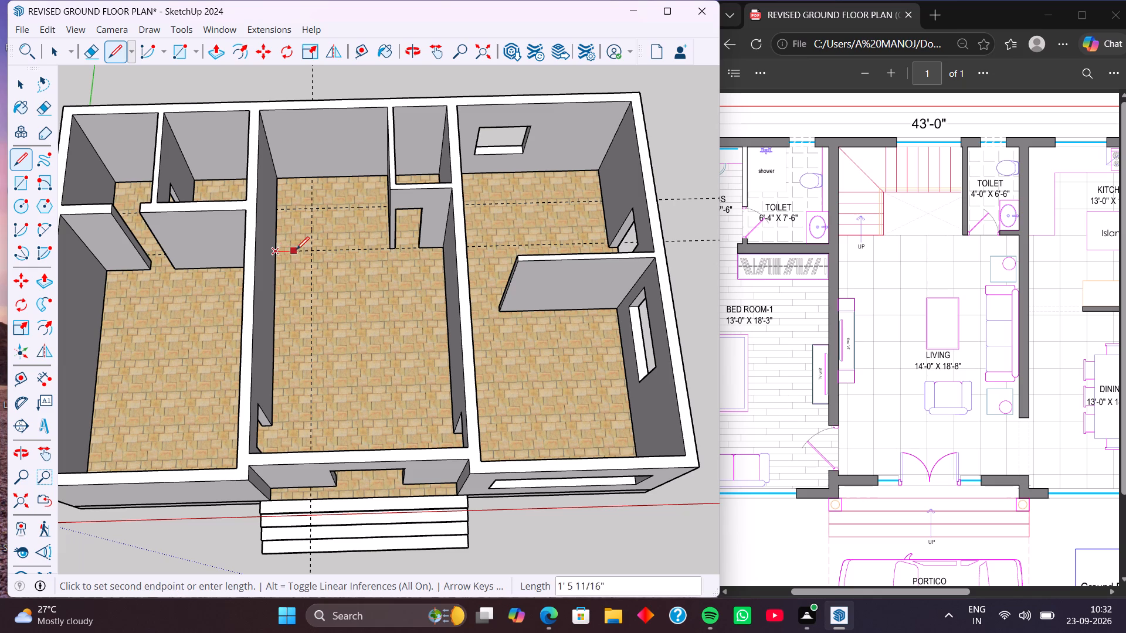
click(313, 251)
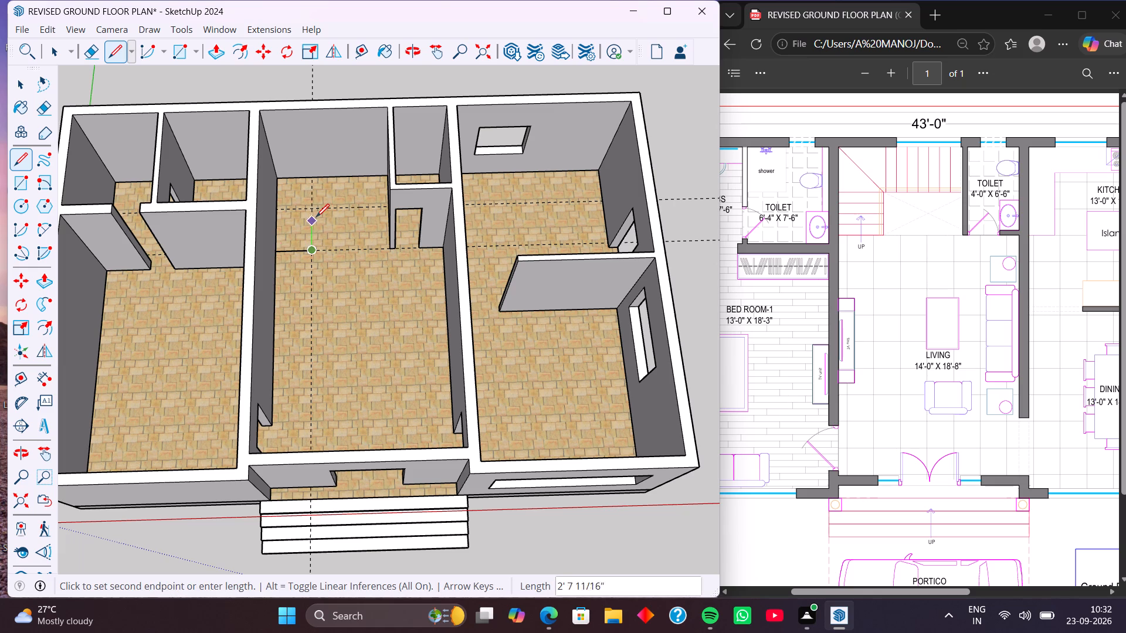
click(313, 207)
click(309, 180)
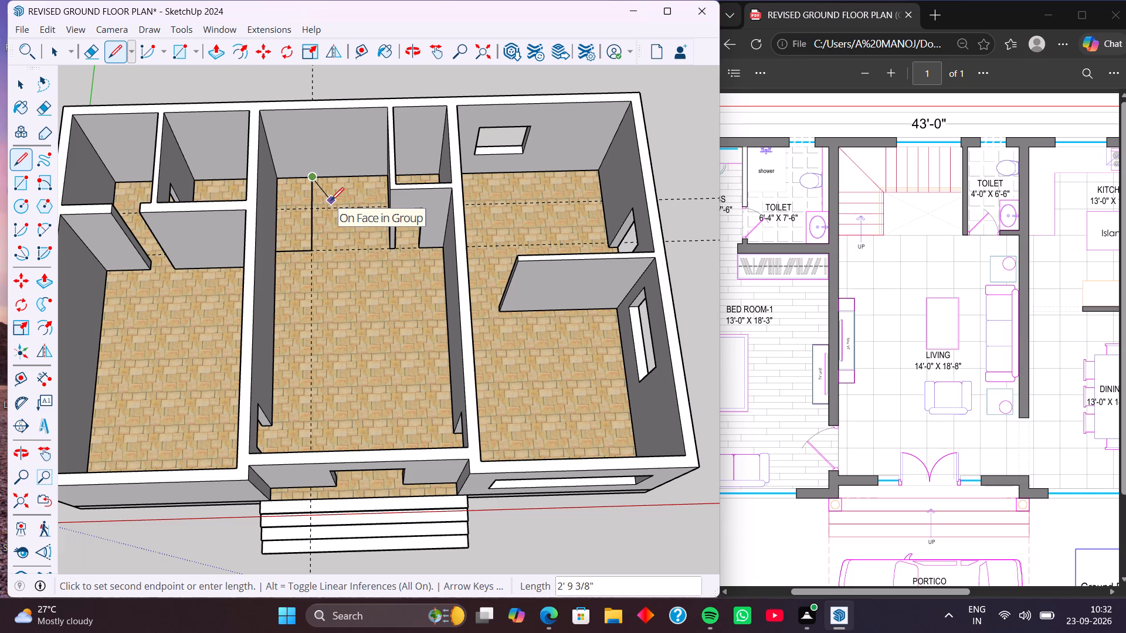
key(l)
click(314, 206)
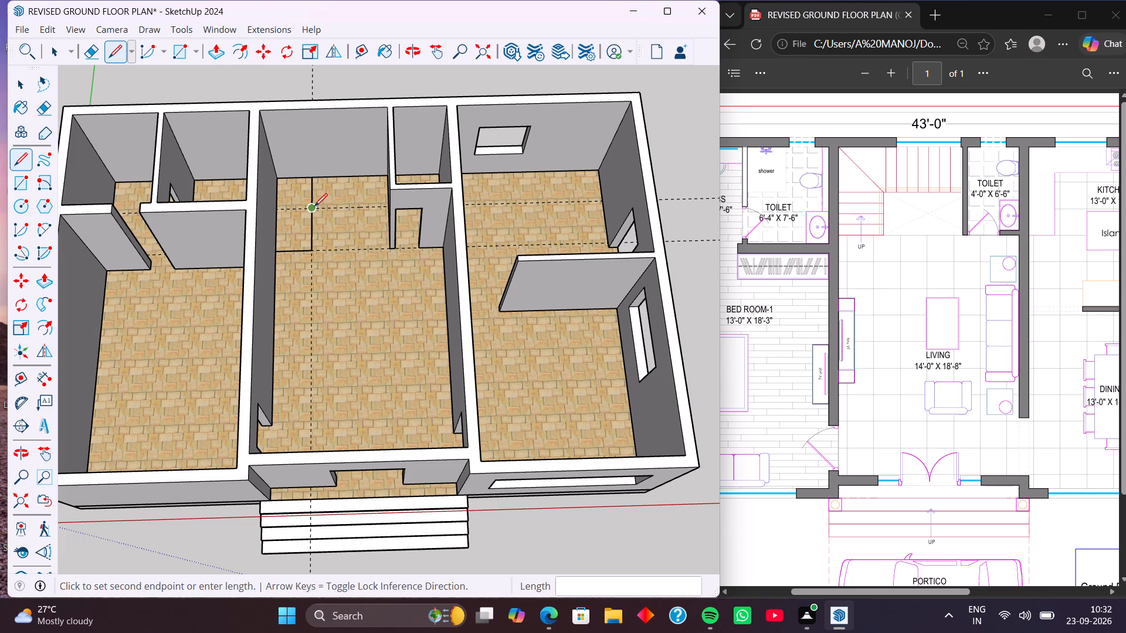
click(386, 206)
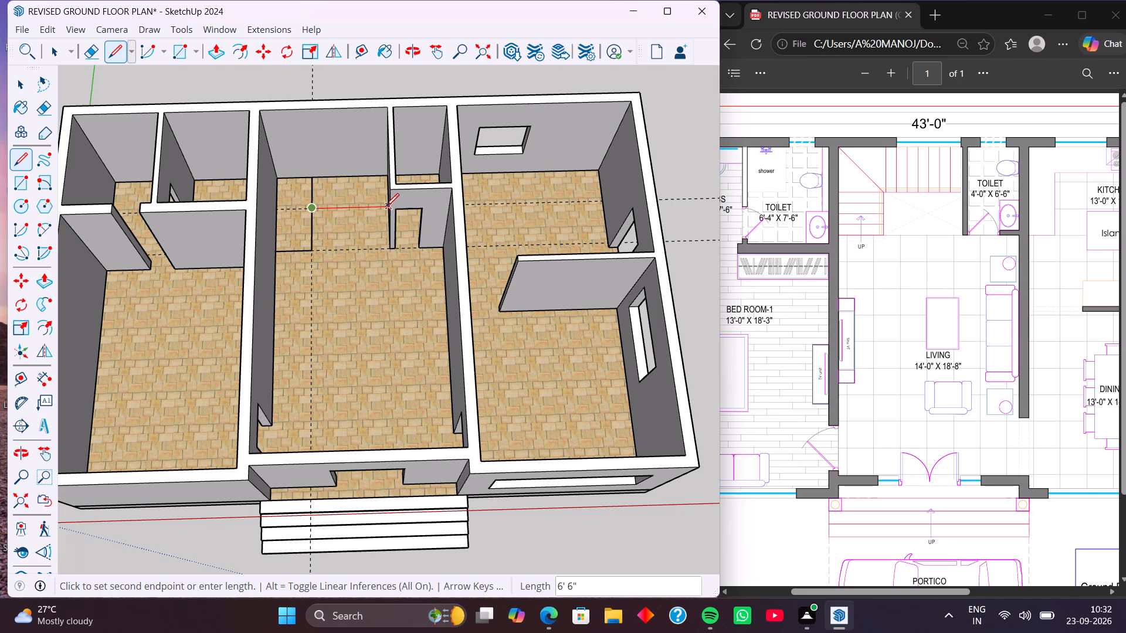
key(l)
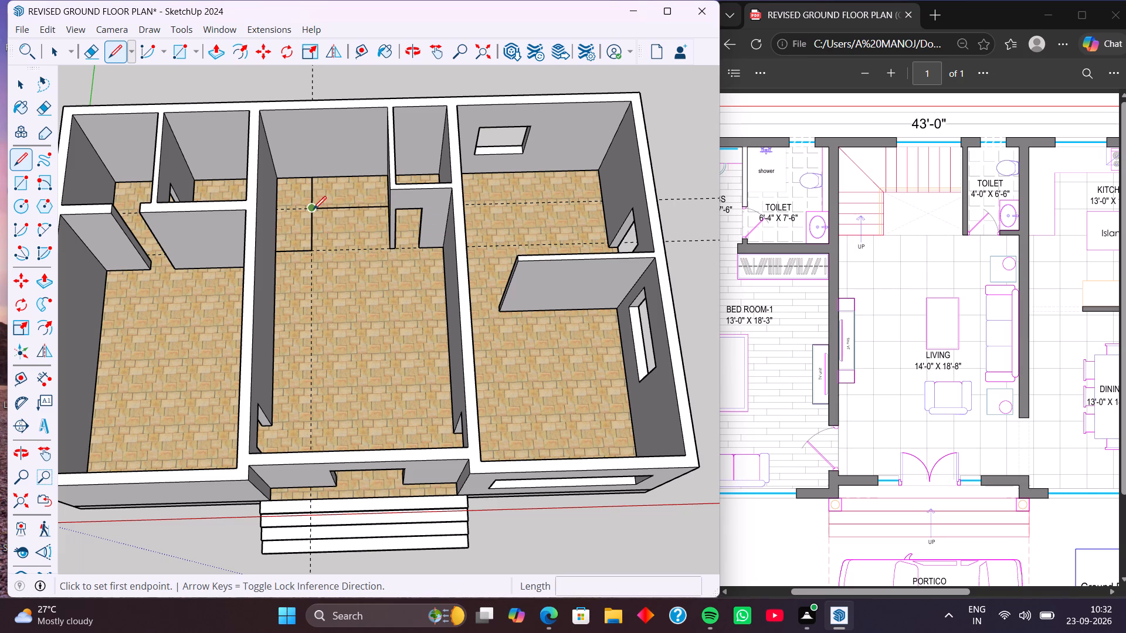
click(311, 209)
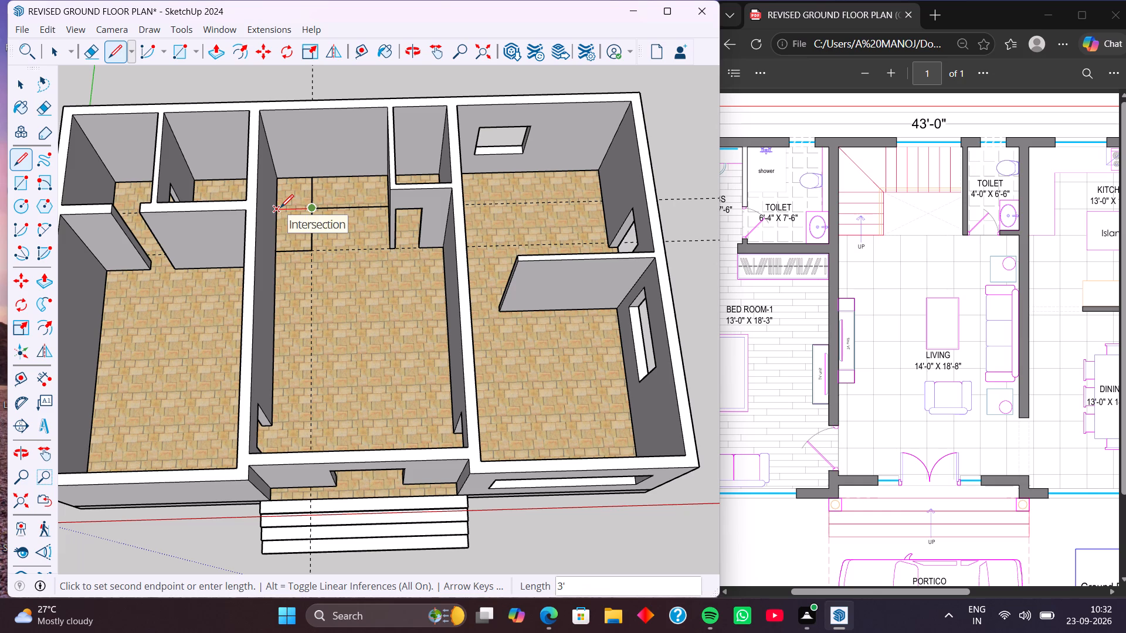
click(280, 207)
key(l)
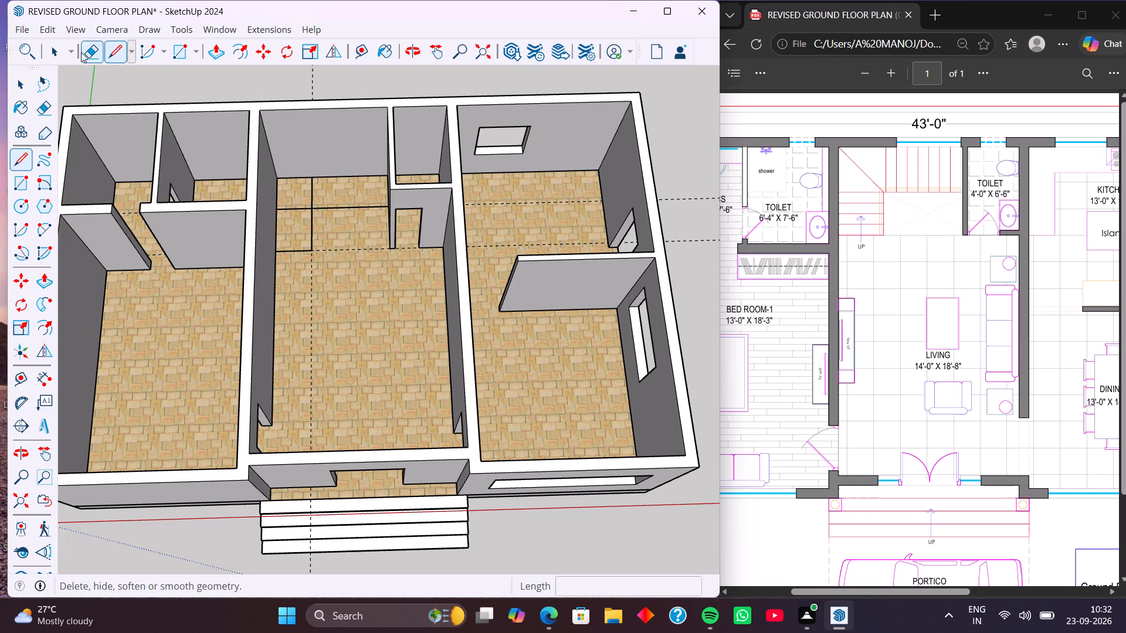
Delete all construction guides from the model.
click(57, 29)
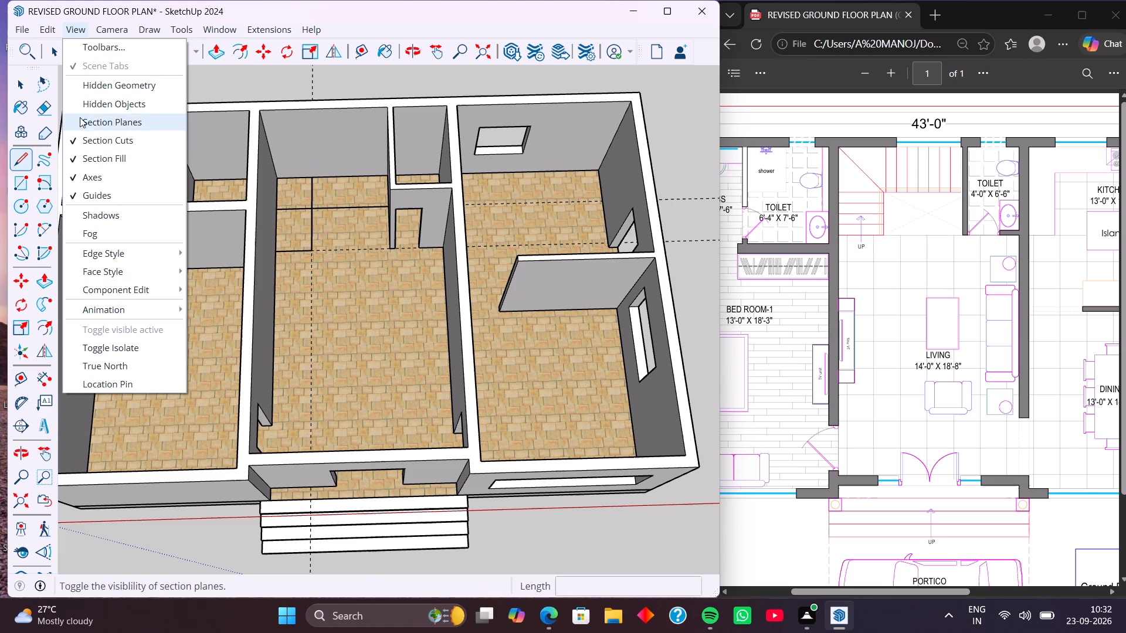
click(104, 177)
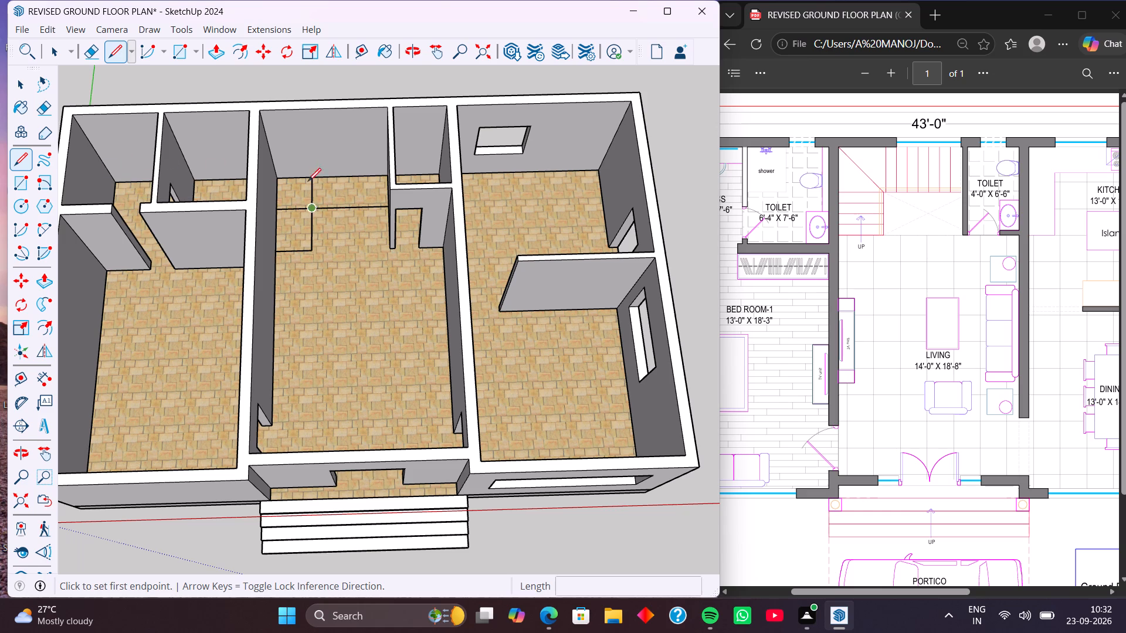
Copy the front flight's front edge 3' 11" back to the corner landing and divide the distance into 4 equal treads.
scroll(330, 220, up, 5)
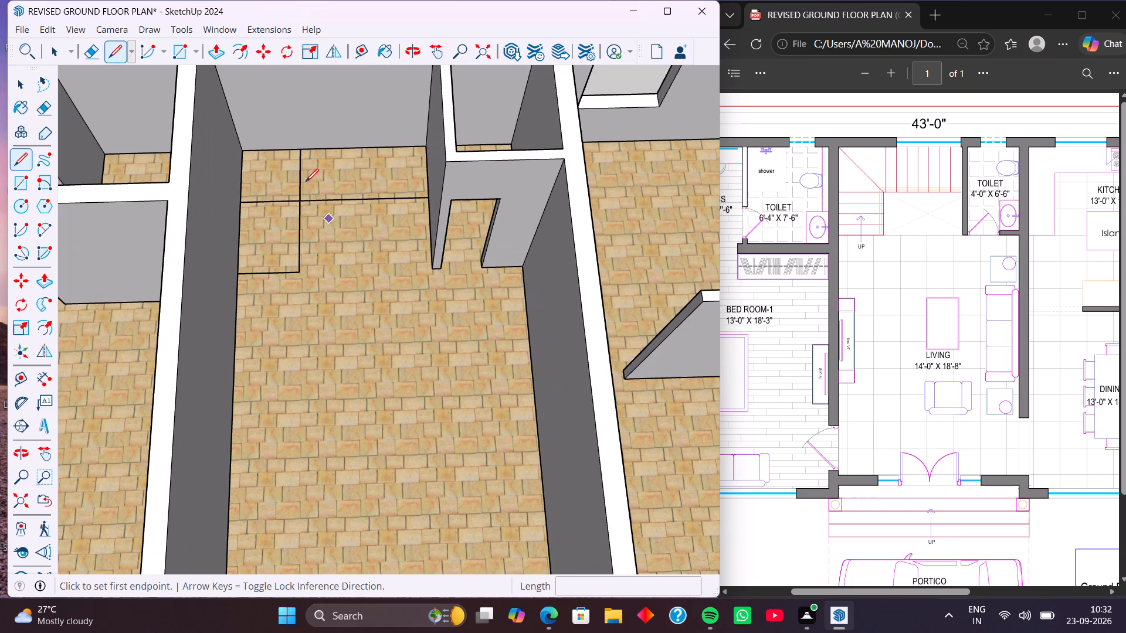
click(56, 50)
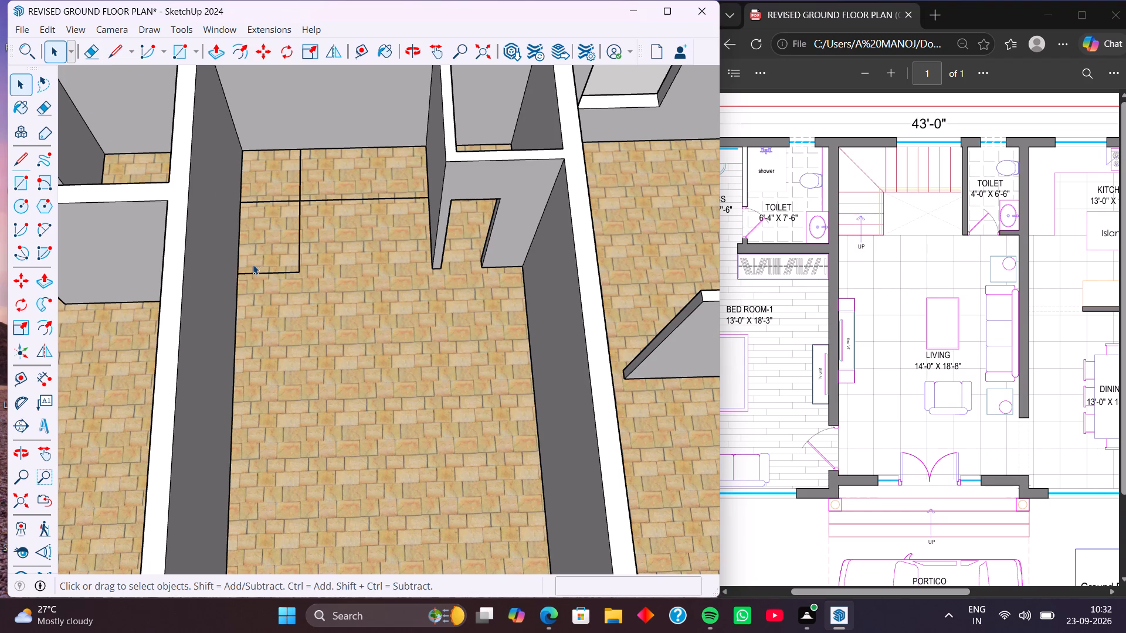
click(279, 273)
key(m)
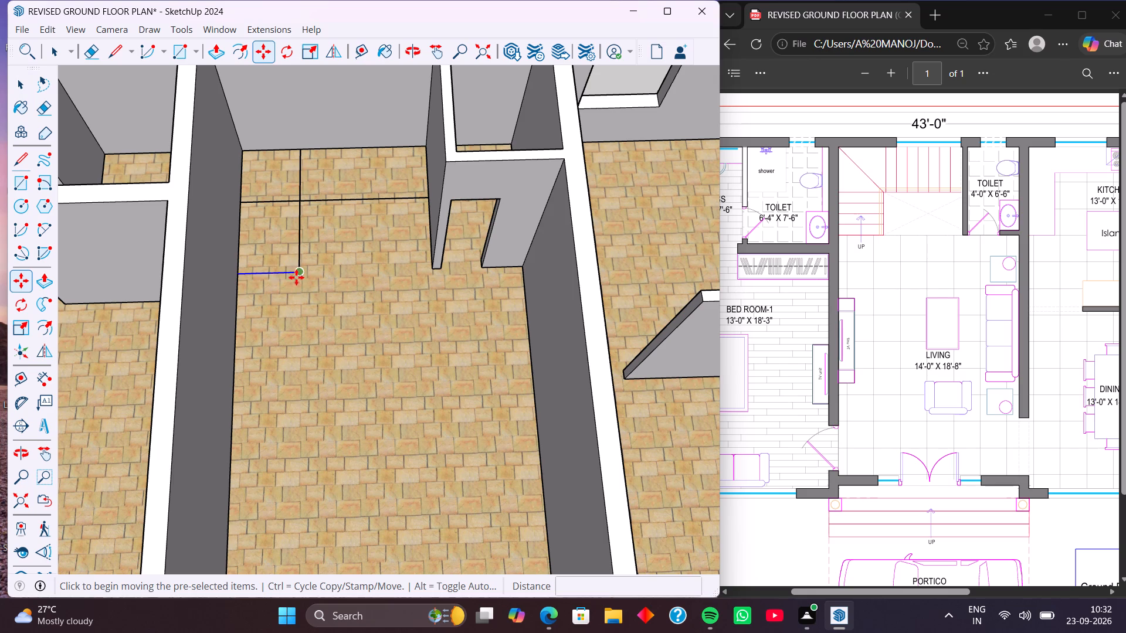
click(299, 271)
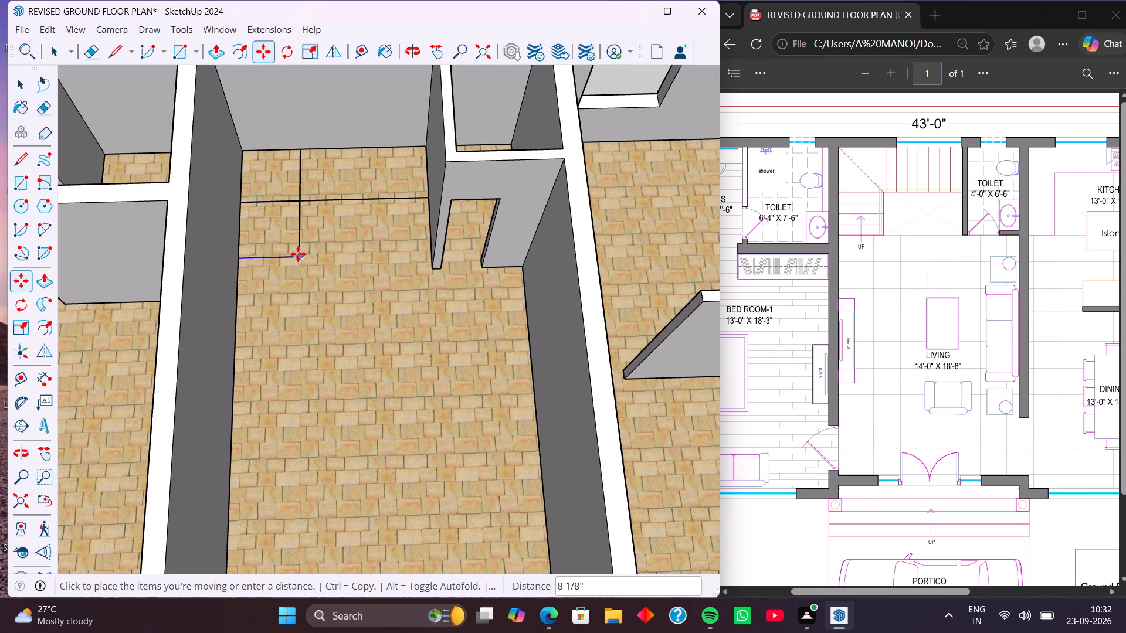
click(300, 199)
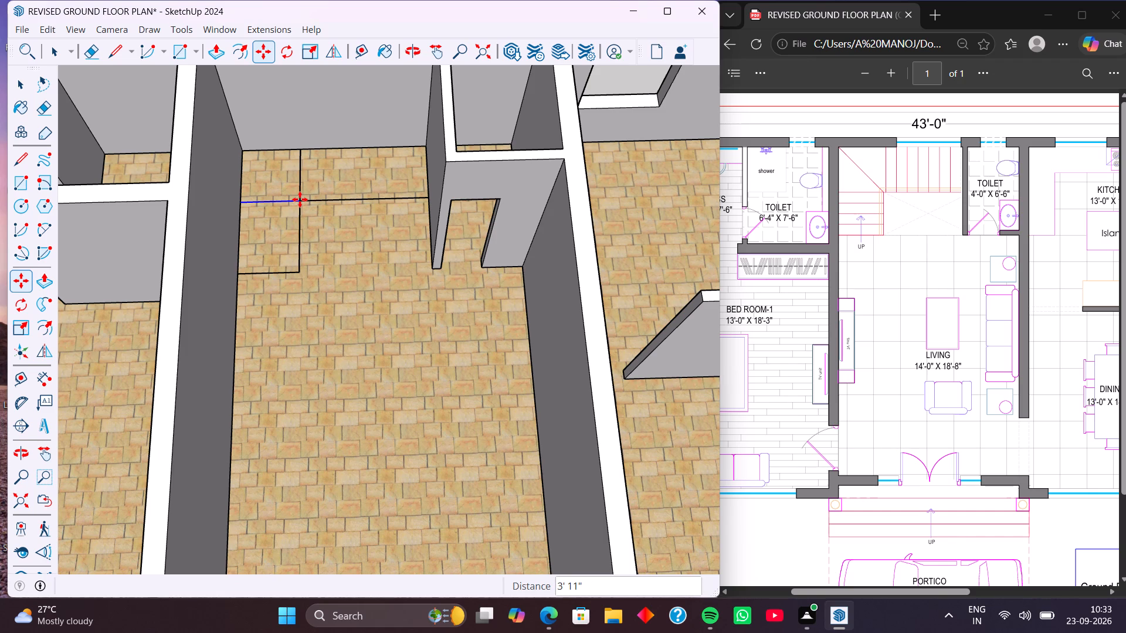
text(4/)
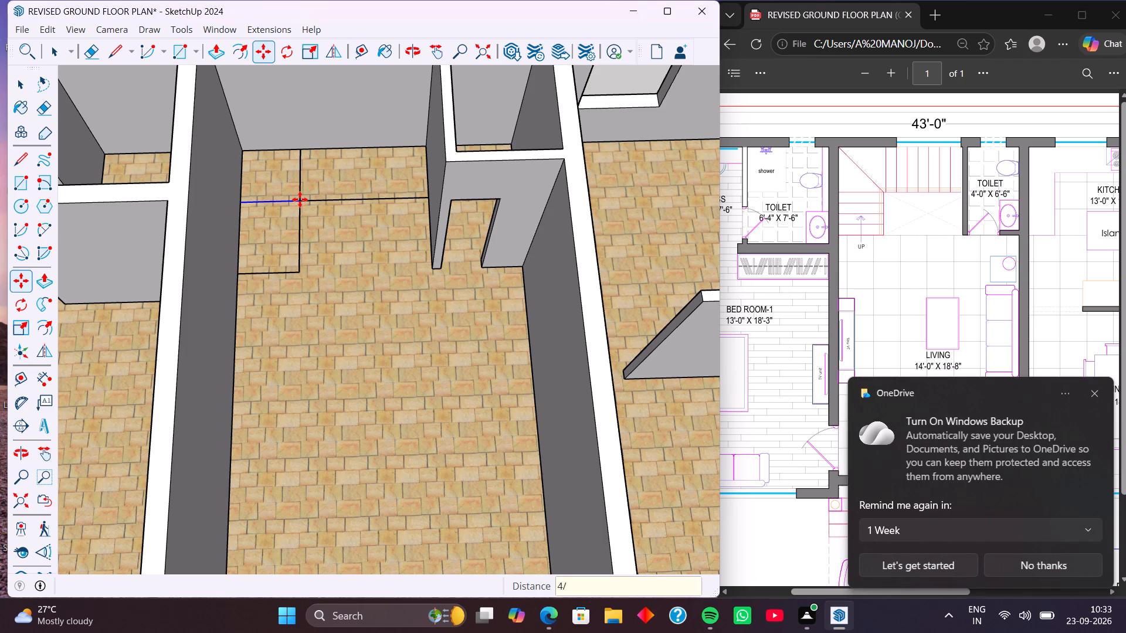
key(Return)
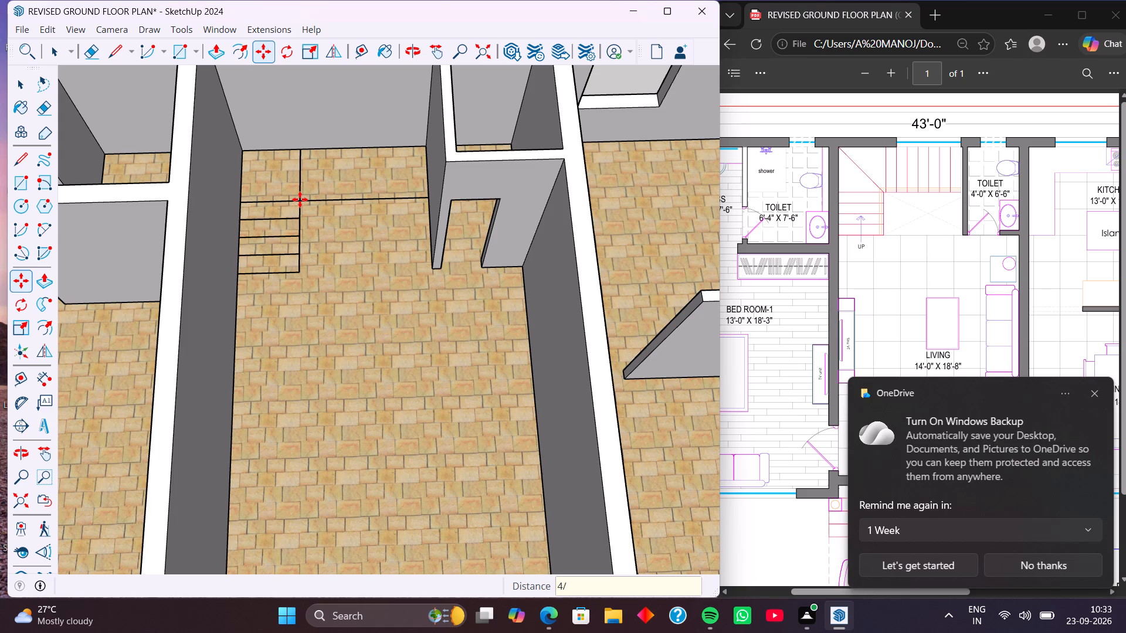
click(300, 199)
key(space)
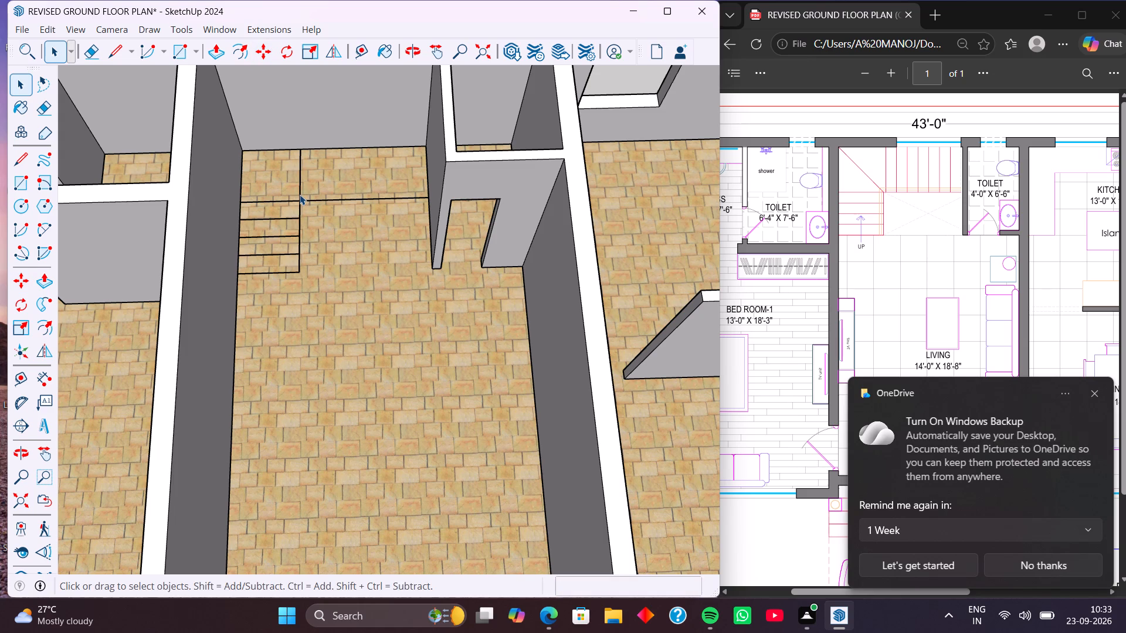
Copy the corner landing's edge line 6' 6" along the rear flight to the small toilet's wall and divide the distance into 7 equal treads.
click(300, 195)
key(m)
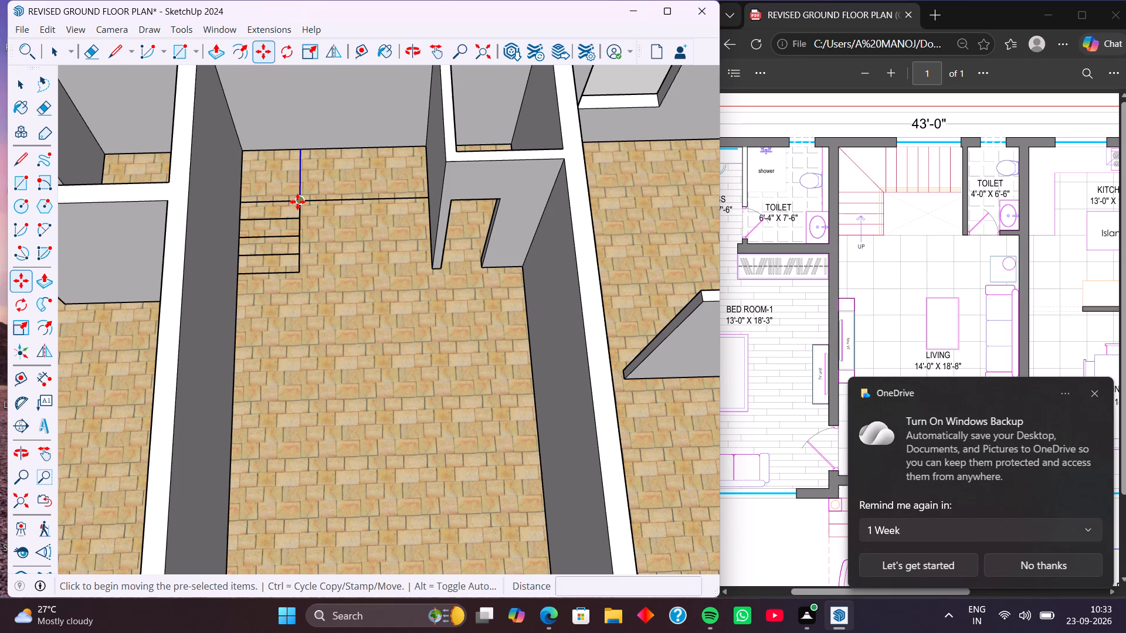
click(299, 201)
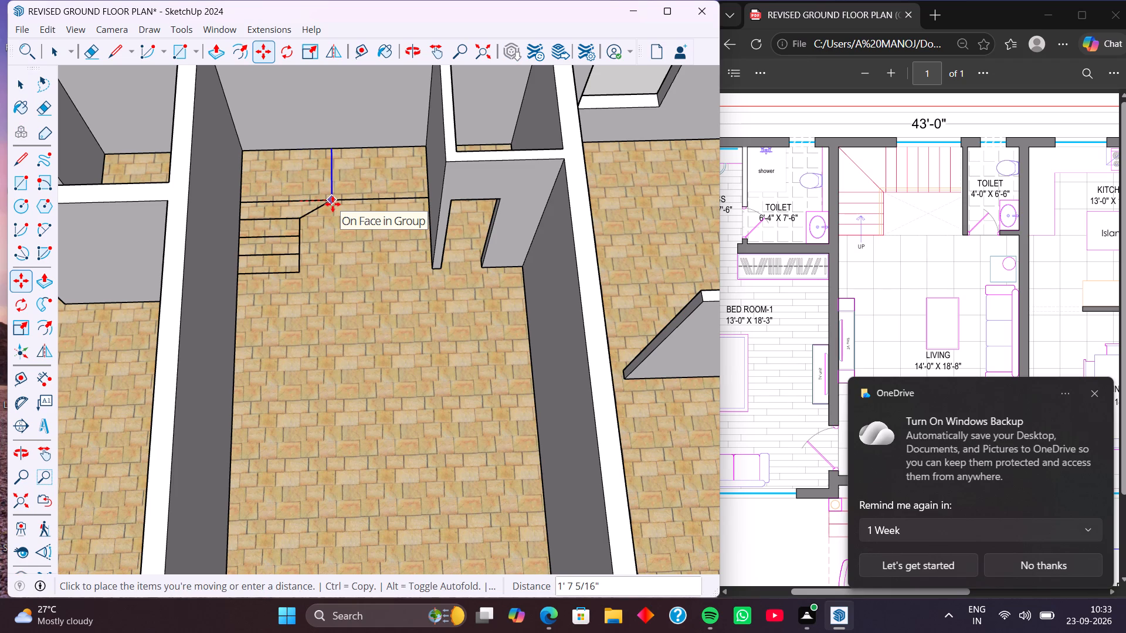
click(427, 195)
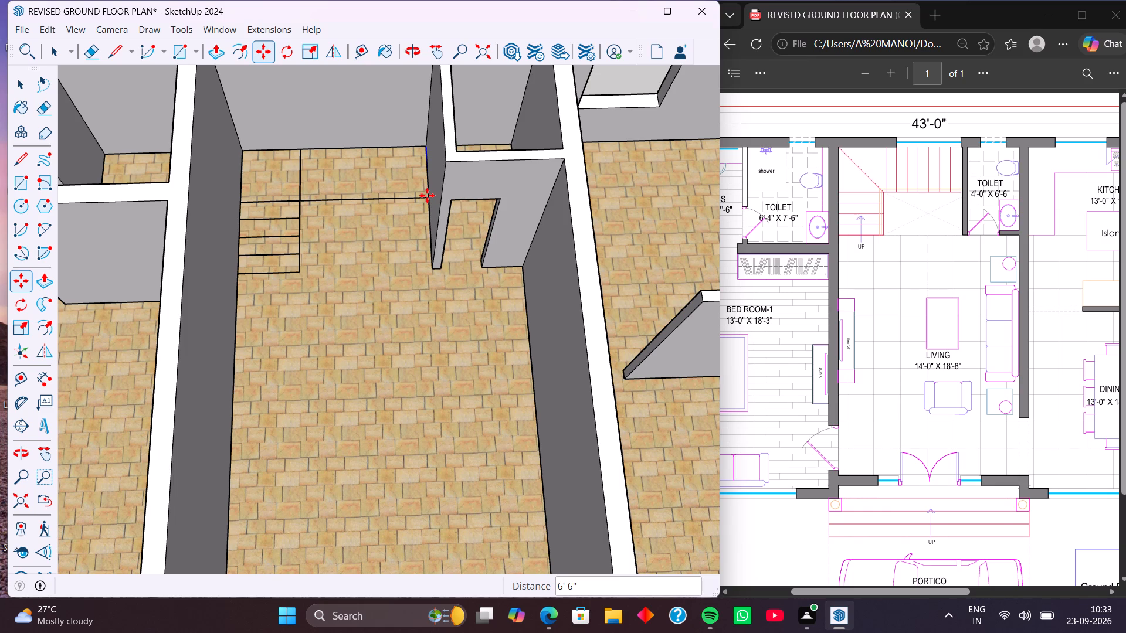
key(7)
key(slash)
key(Return)
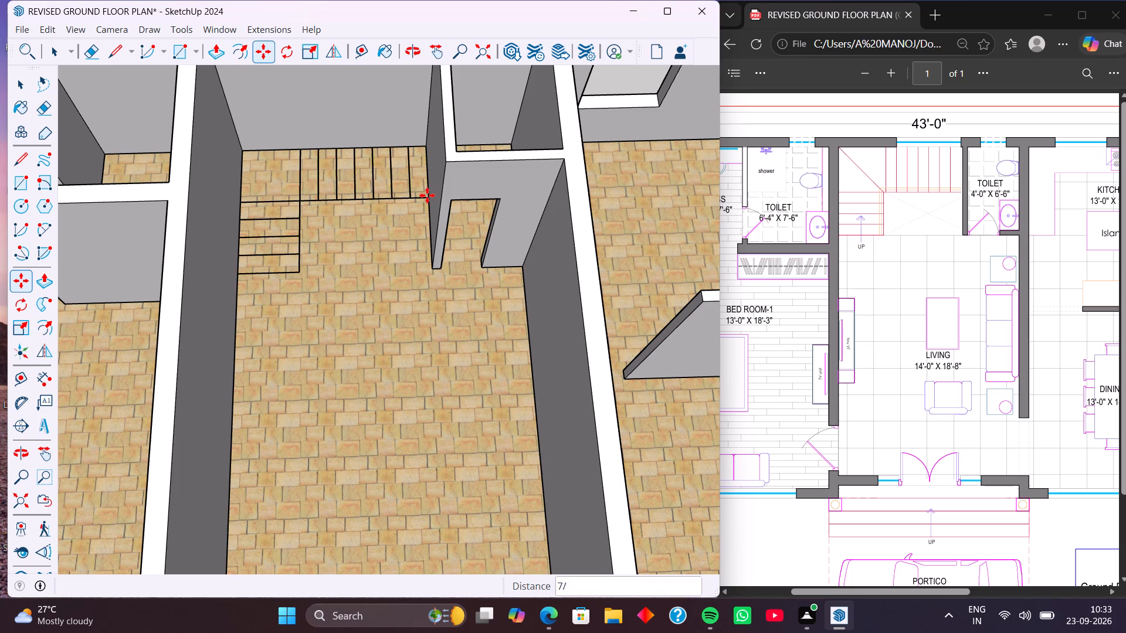
key(space)
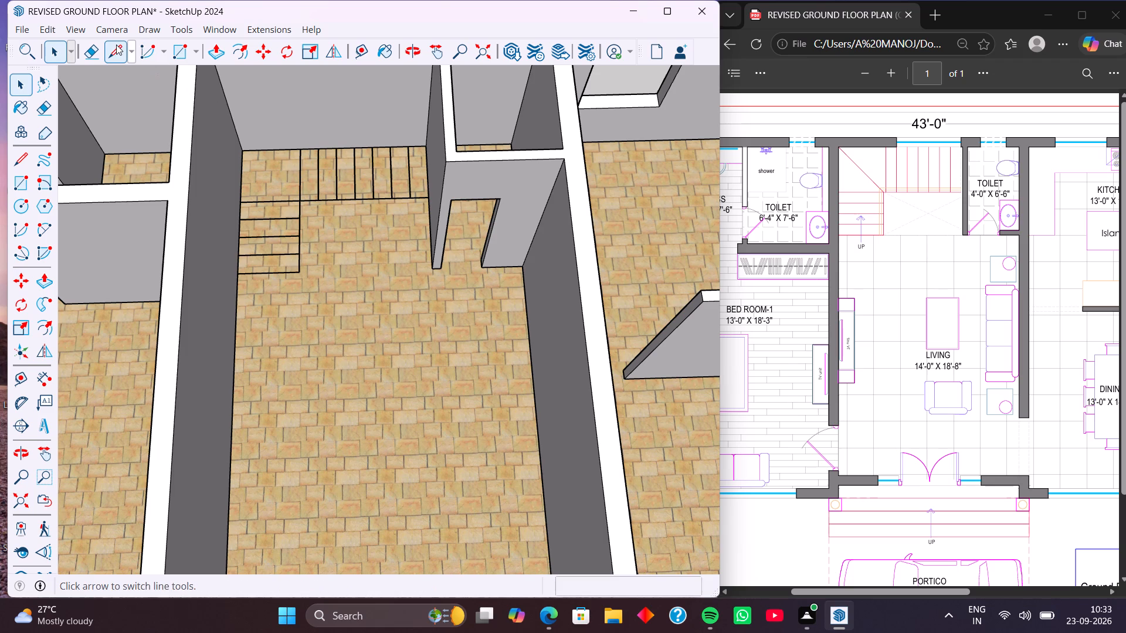
Draw a diagonal winder line across the stair's corner landing, from the room's rear corner to the inner corner of the two flights.
click(116, 45)
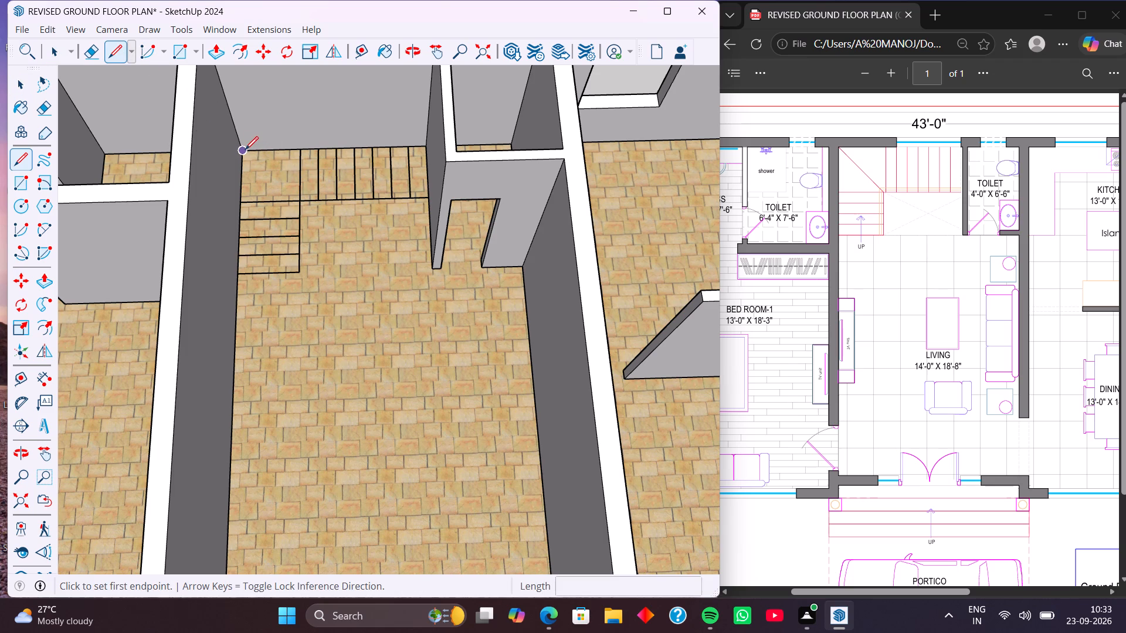
click(245, 149)
click(297, 201)
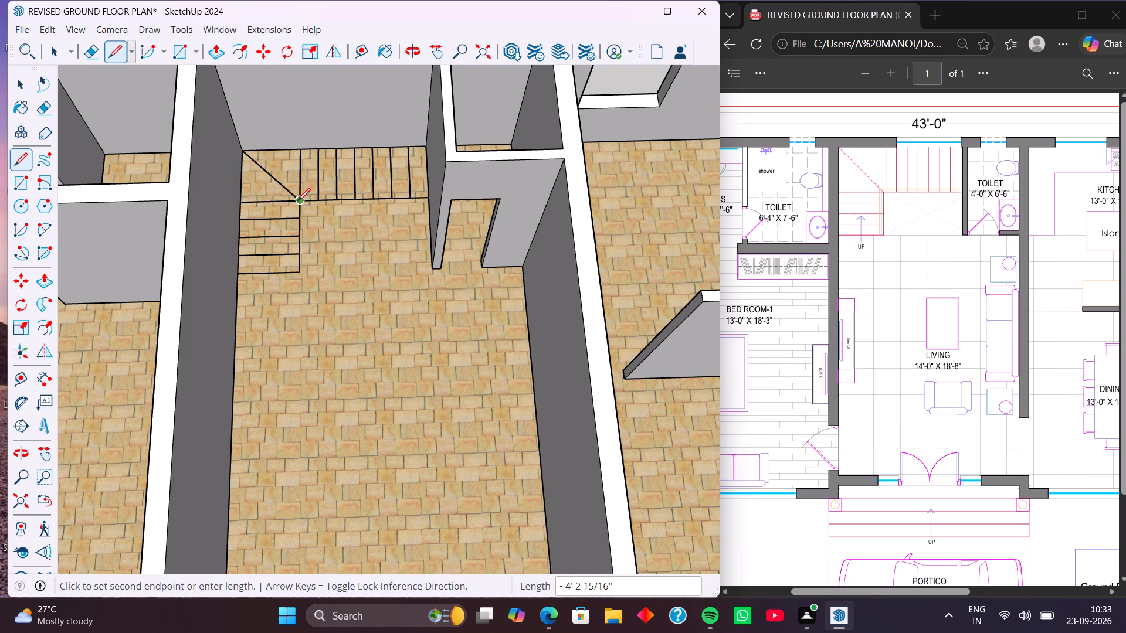
key(space)
Select all connected staircase outline and tread lines and make them a group.
triple_click(298, 198)
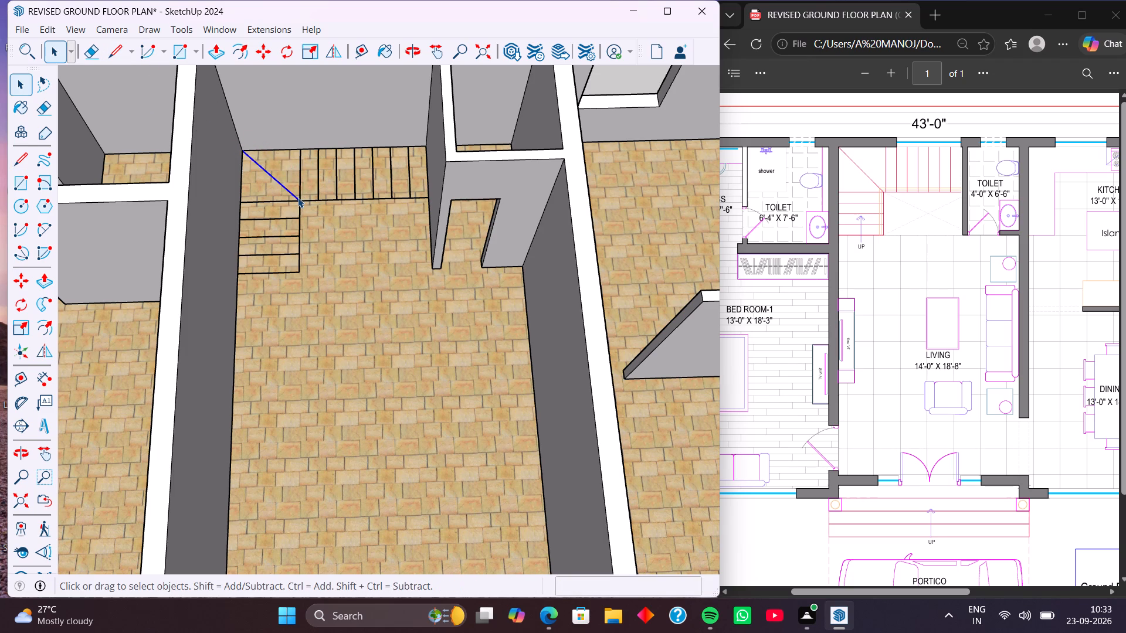
triple_click(298, 198)
right_click(298, 198)
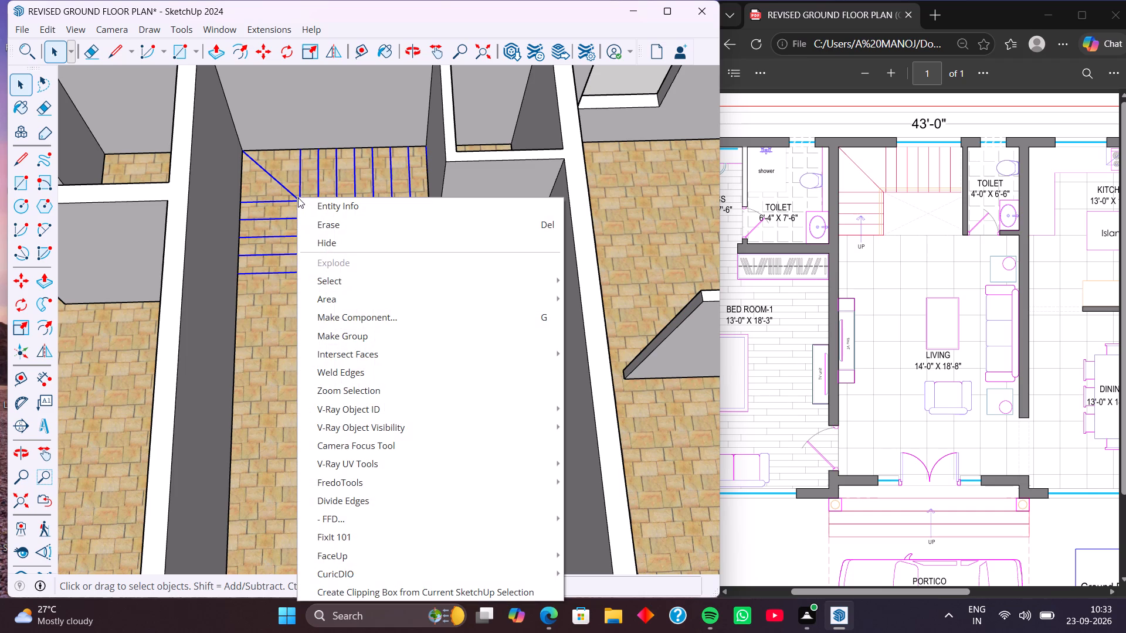
click(381, 338)
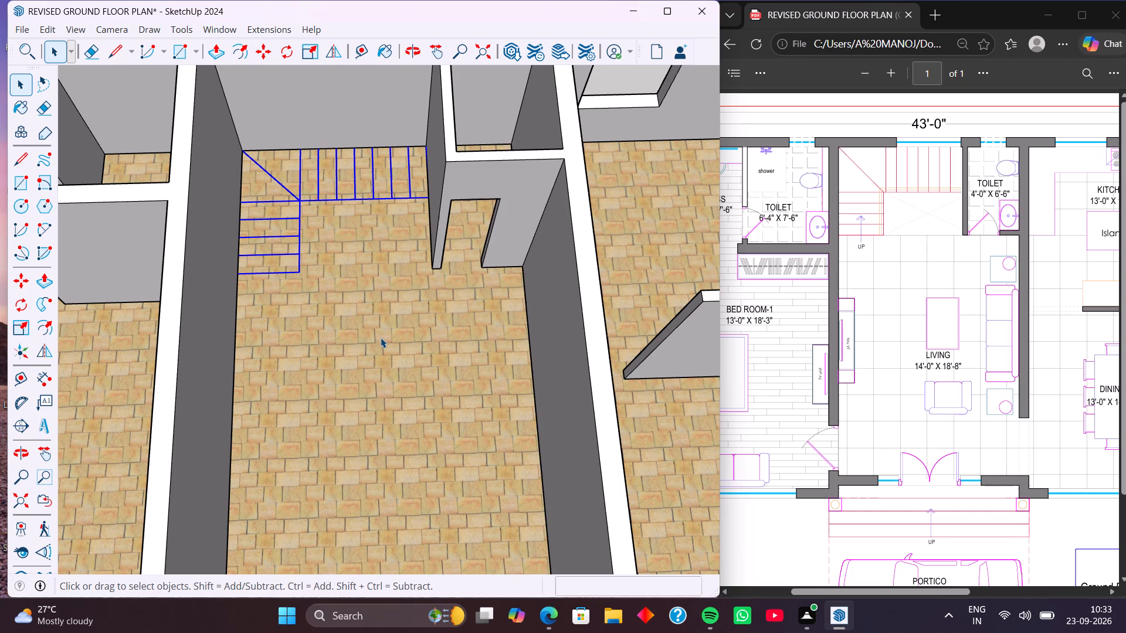
click(341, 311)
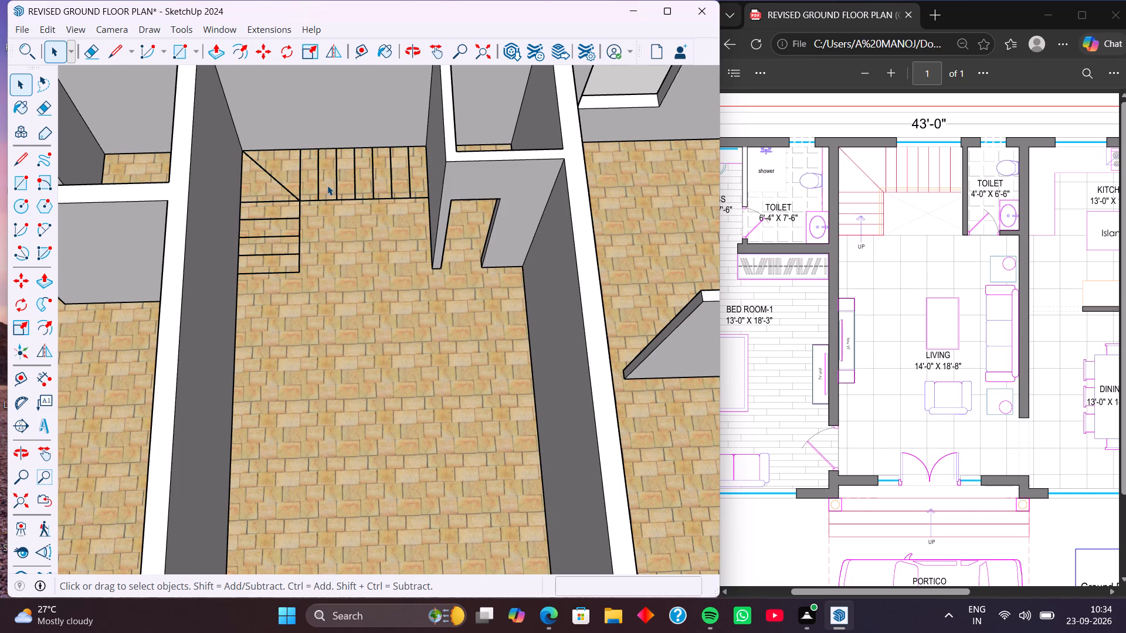
scroll(323, 192, down, 5)
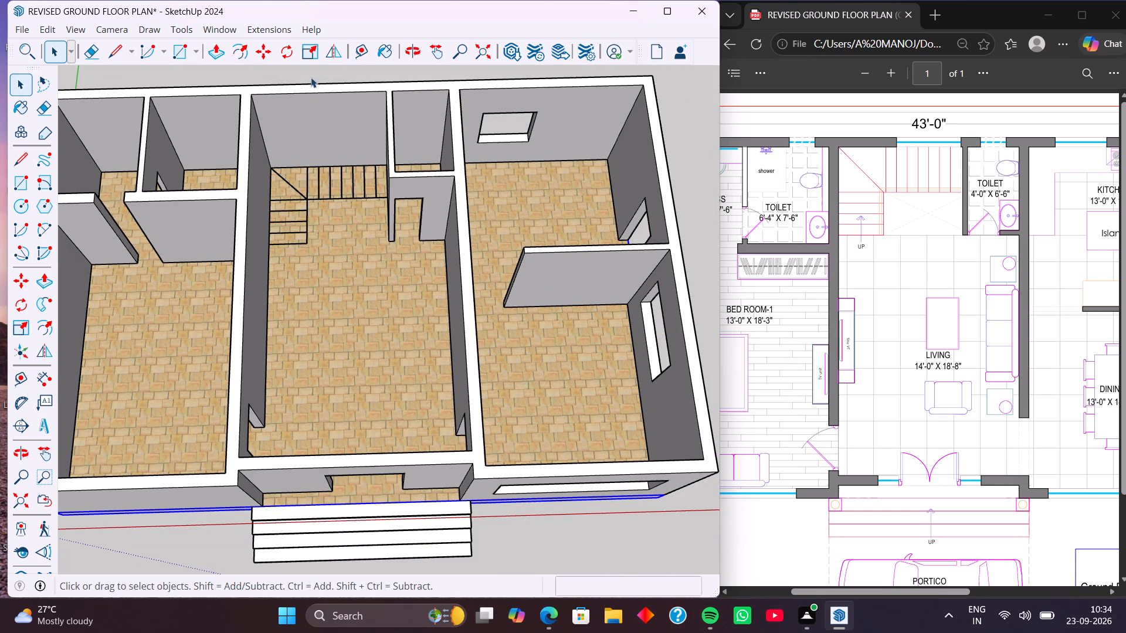
Draw a 3' by 11 3/4" rectangle over the first tread of the staircase's front flight.
click(311, 74)
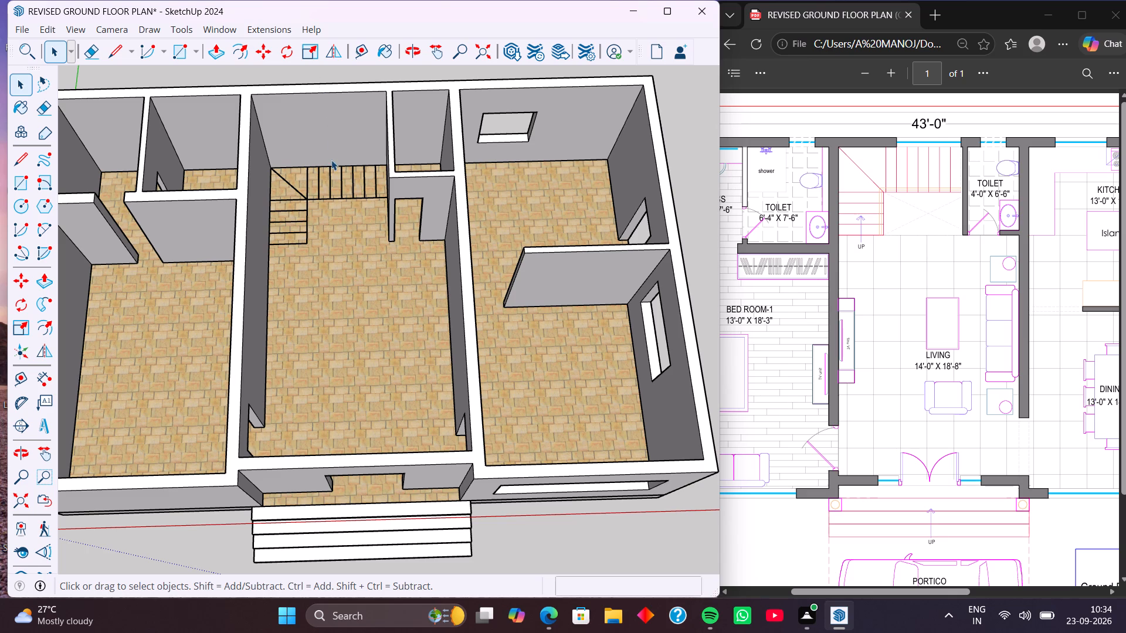
scroll(330, 162, up, 4)
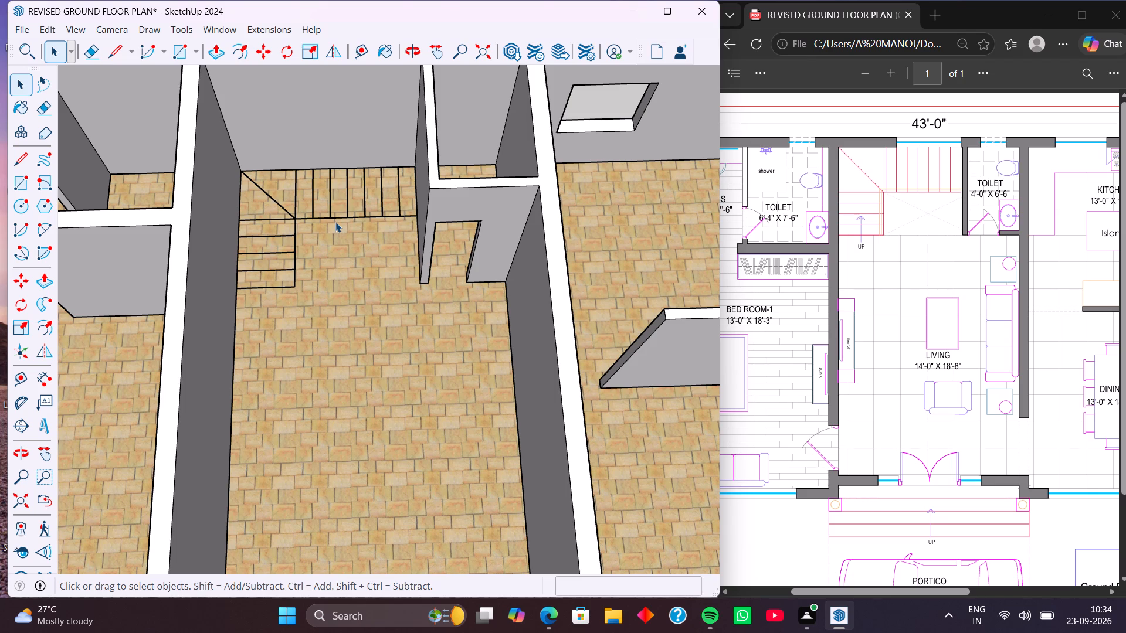
scroll(278, 260, up, 9)
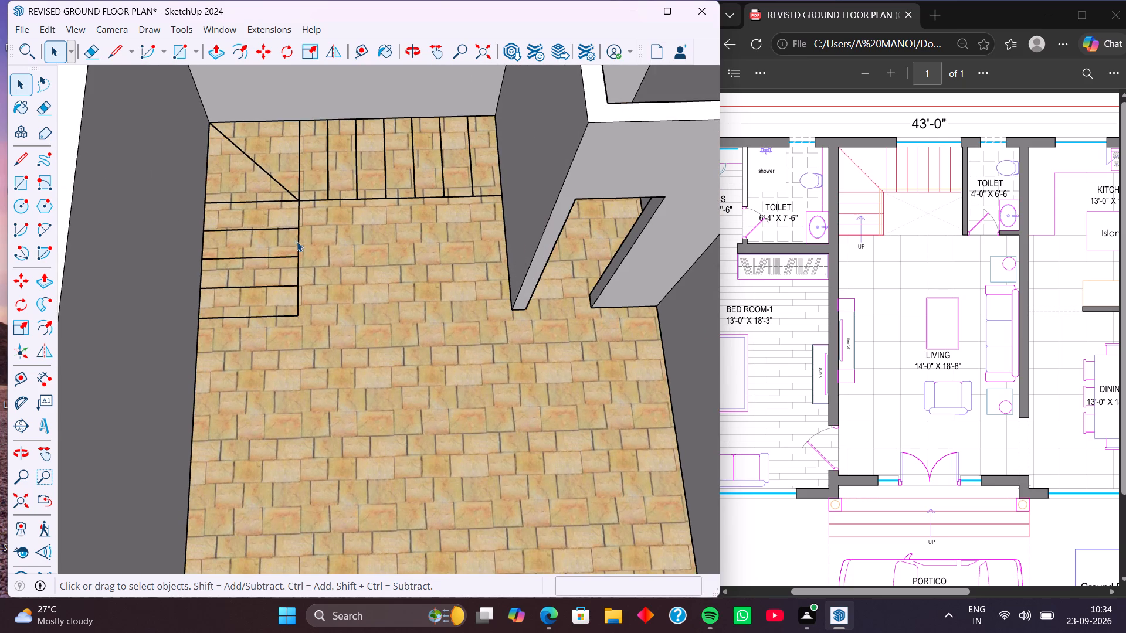
middle_drag(297, 243, 311, 244)
middle_drag(313, 246, 300, 248)
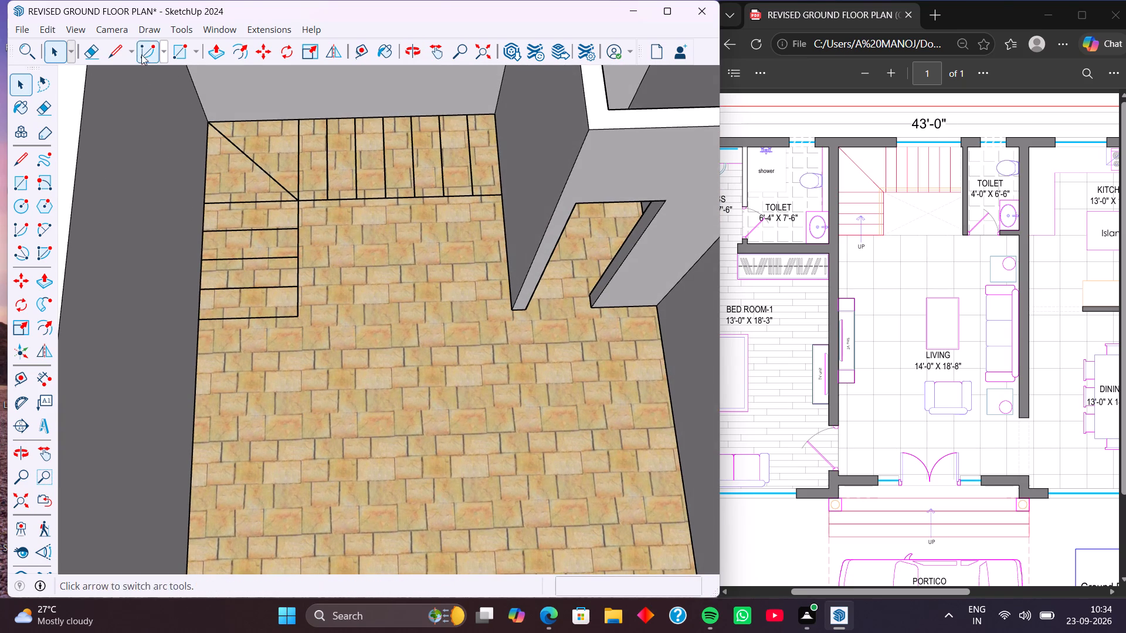
click(181, 53)
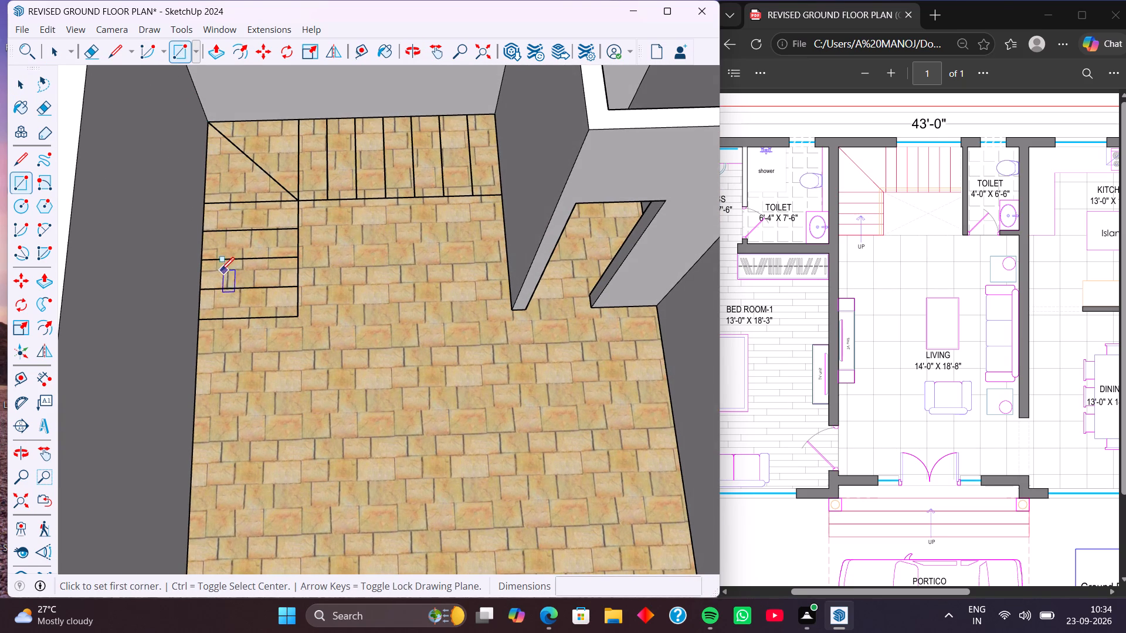
click(202, 287)
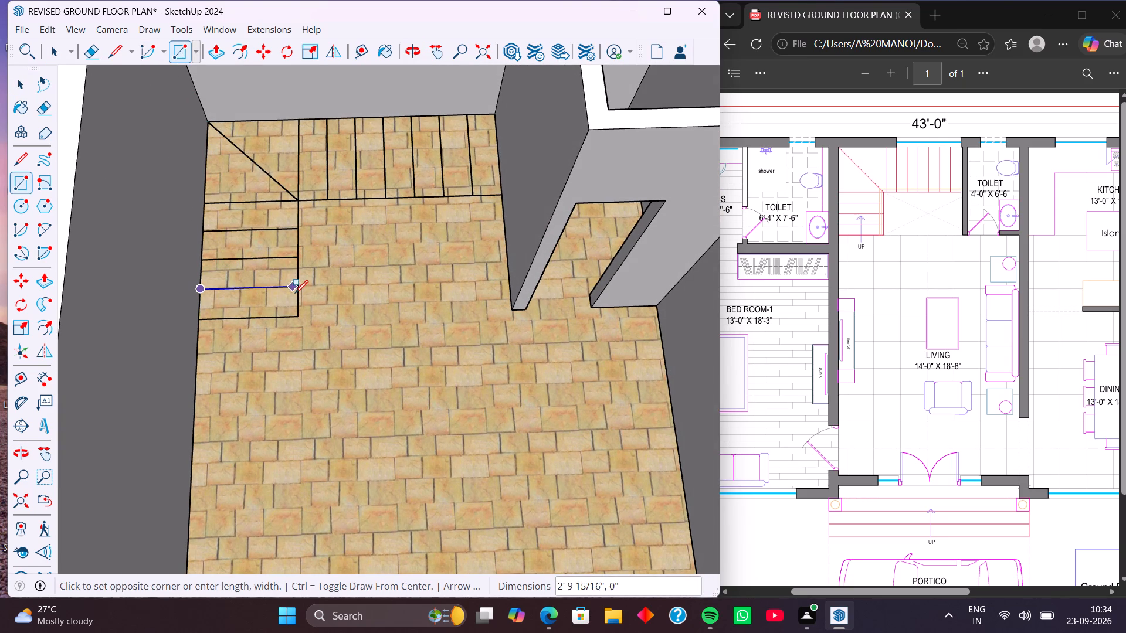
click(298, 315)
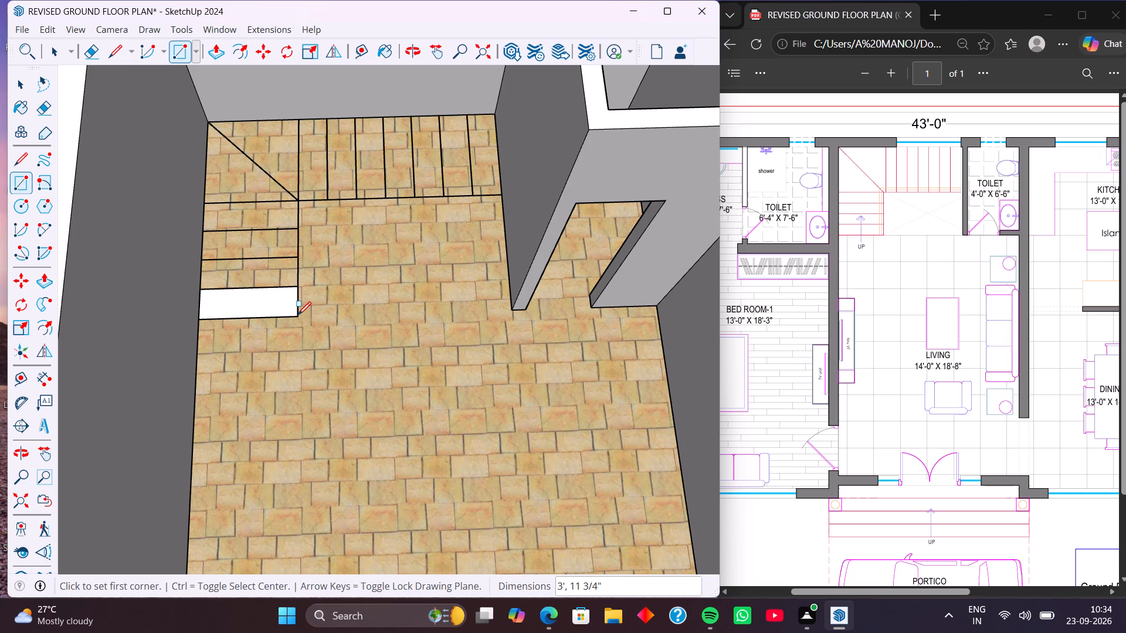
Extrude the first tread's rectangle upward 7" to form a solid step.
key(p)
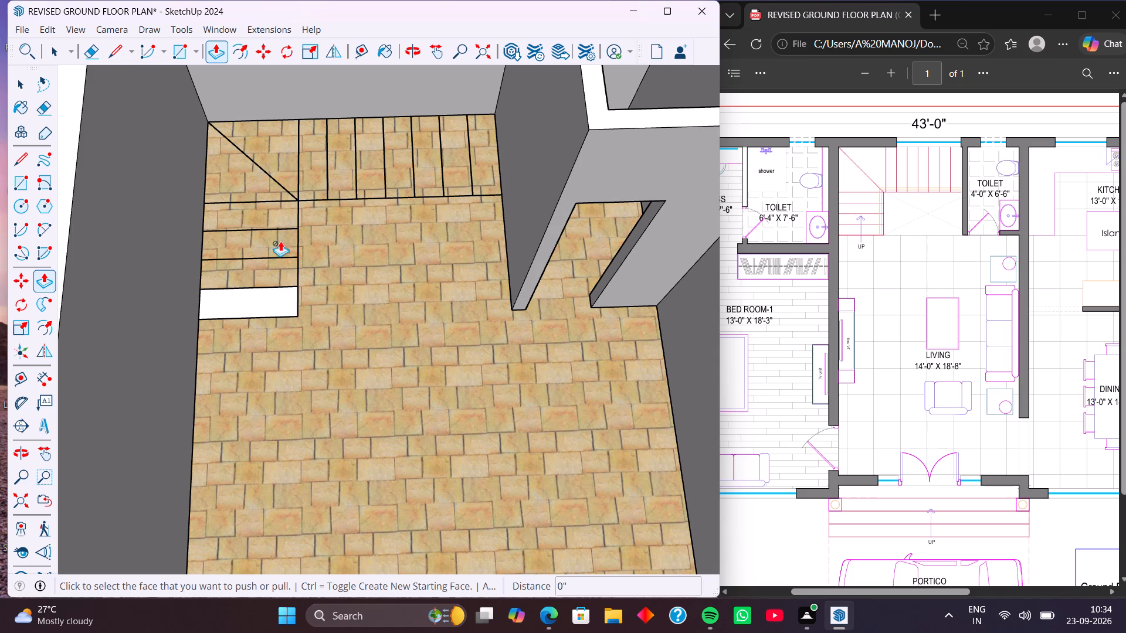
click(269, 290)
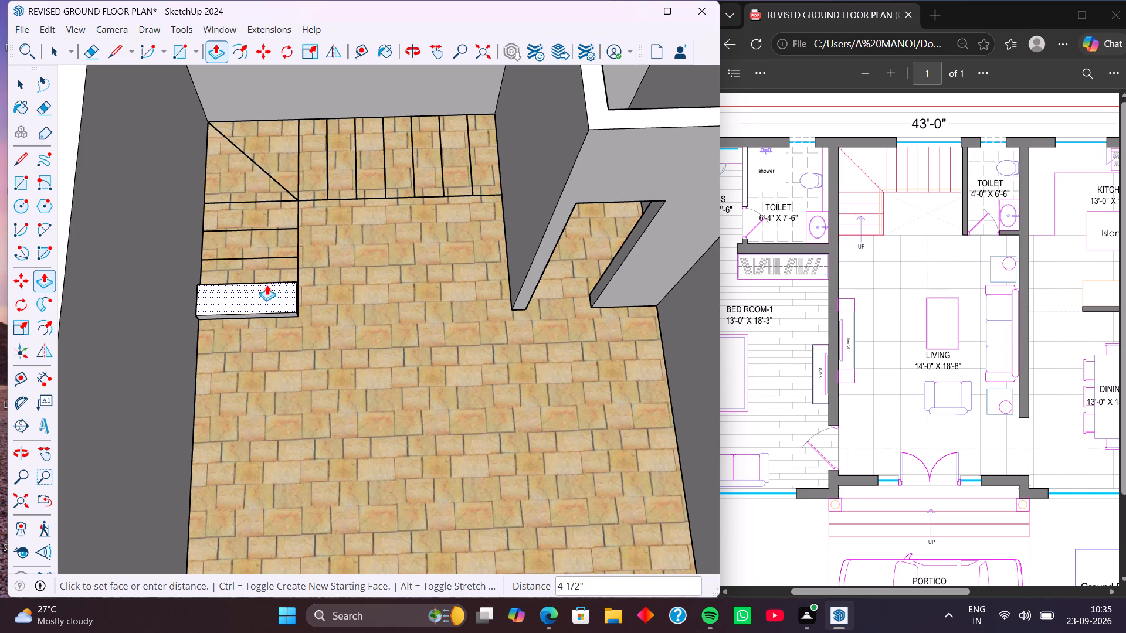
key(6)
key(Return)
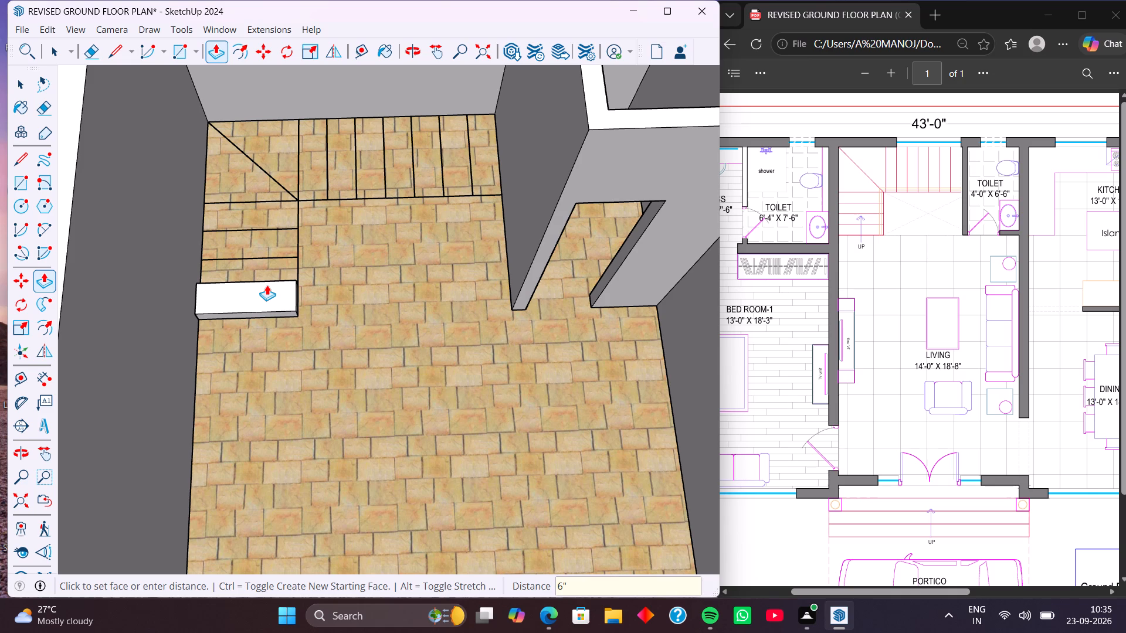
key(7)
key(Return)
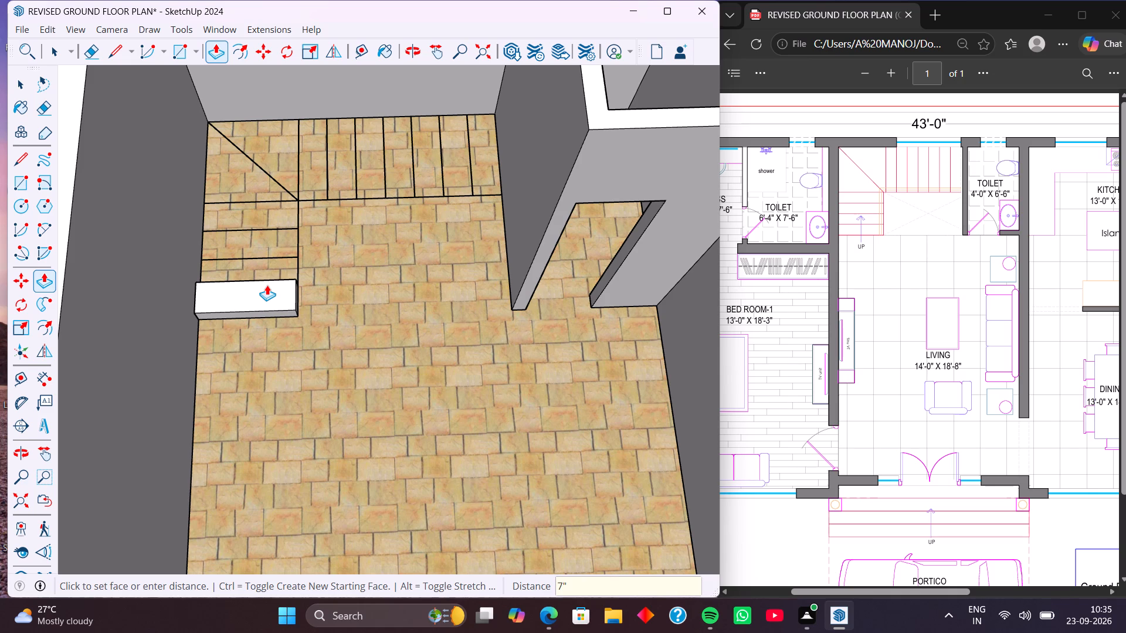
Select the whole first step block and make it a group.
key(space)
triple_click(267, 298)
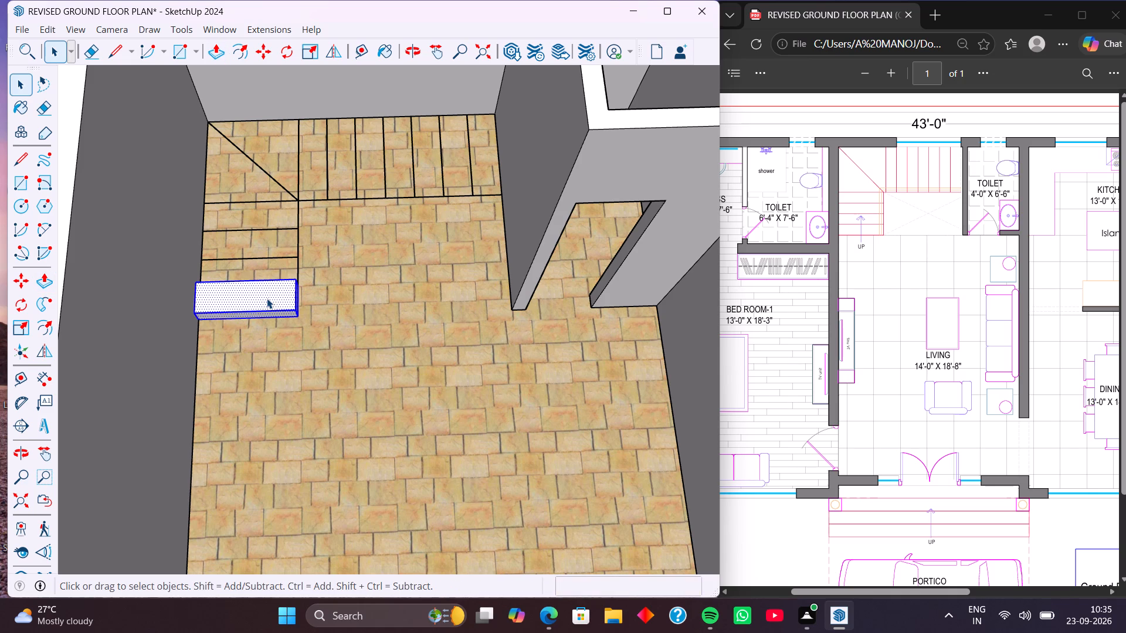
triple_click(267, 298)
double_click(267, 298)
right_click(267, 298)
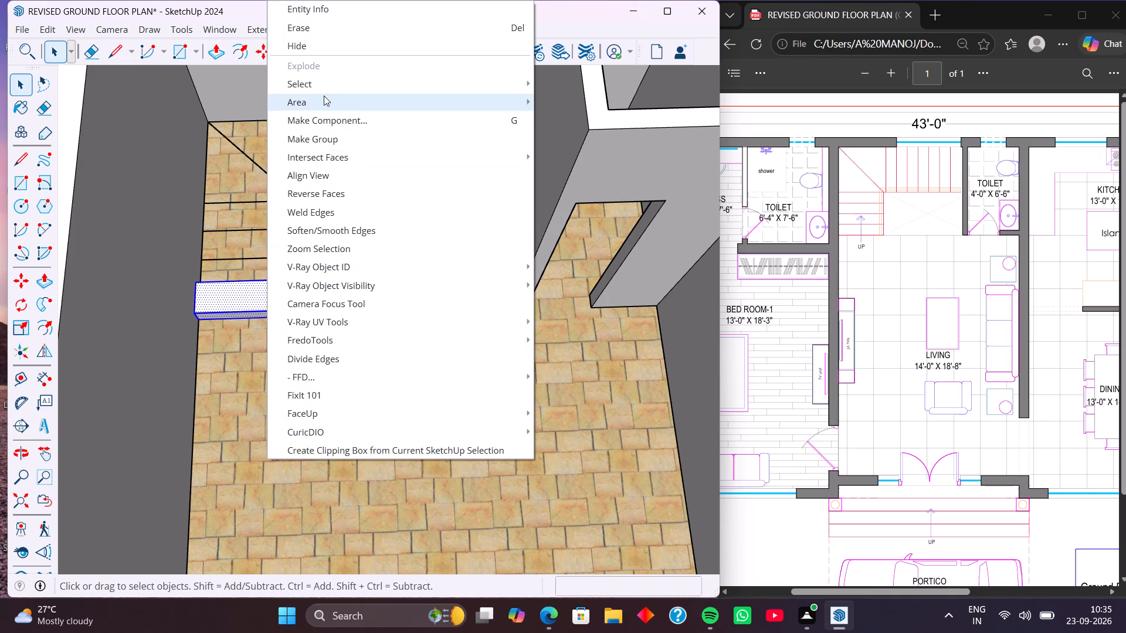
click(333, 135)
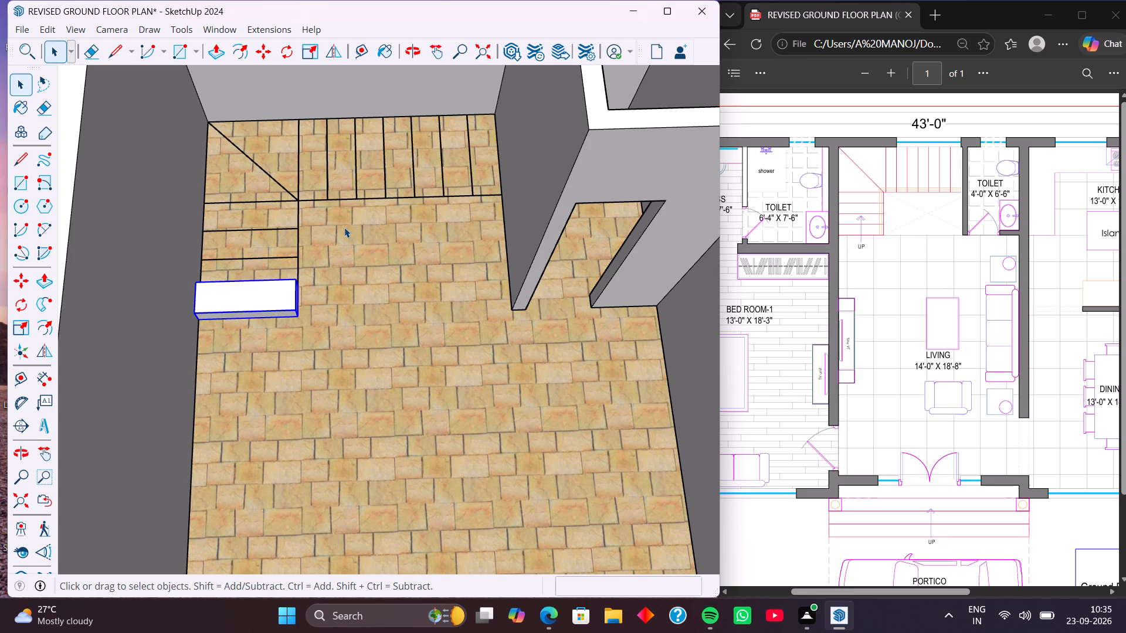
Copy the step block back one tread and up one riser, repeating it for 3 copies up the front flight.
middle_drag(342, 228, 270, 250)
middle_drag(347, 287, 256, 261)
middle_drag(297, 273, 272, 264)
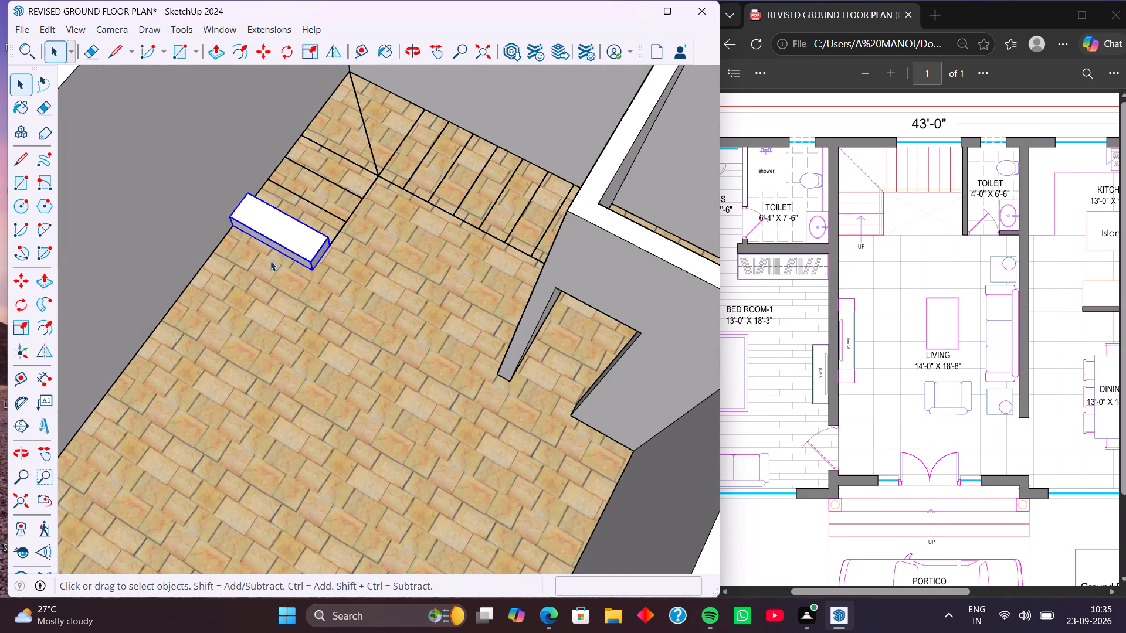
scroll(326, 220, up, 3)
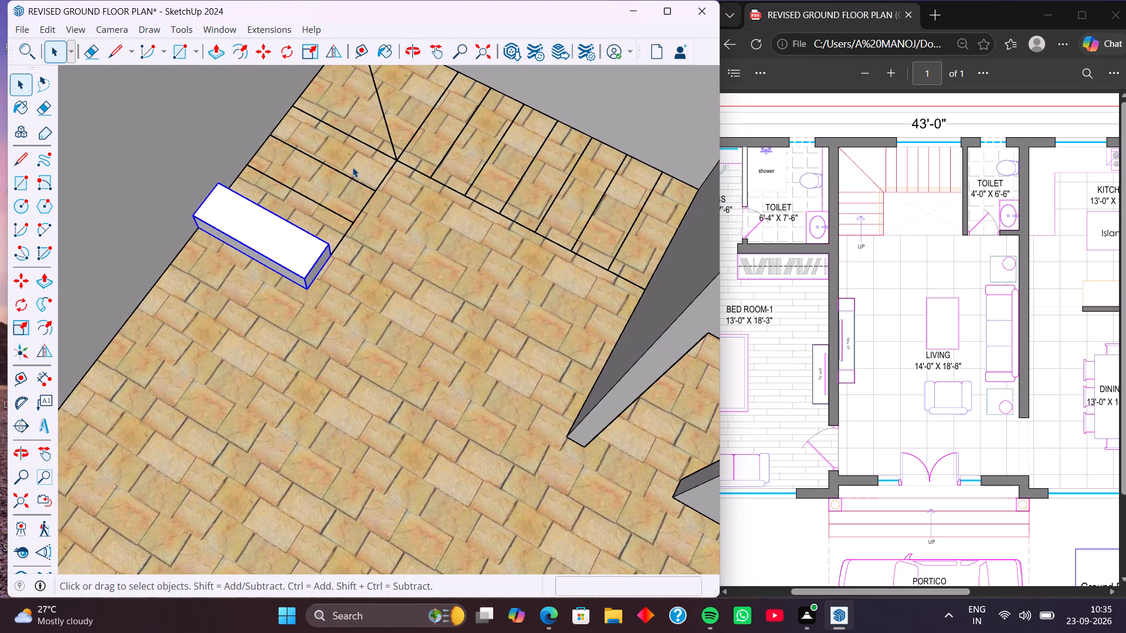
key(m)
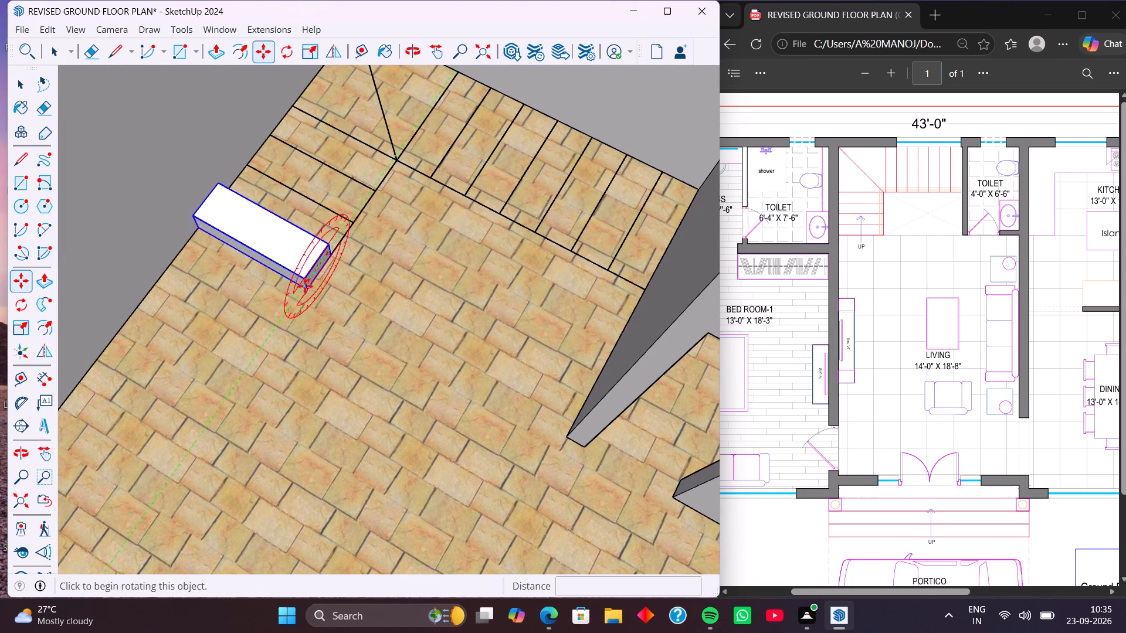
click(307, 288)
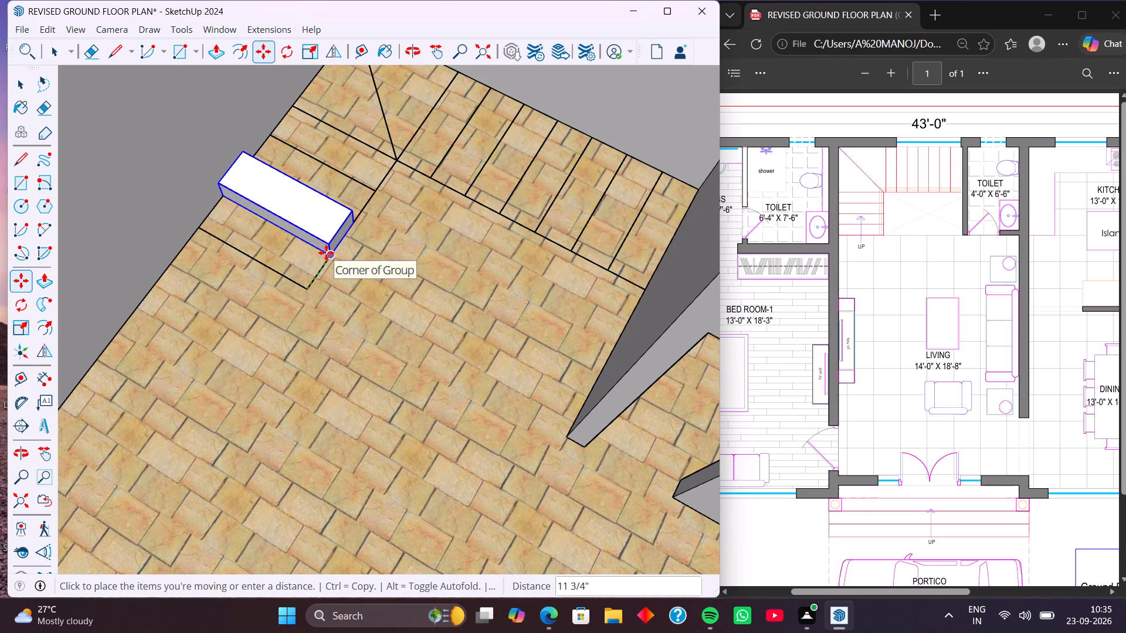
click(330, 246)
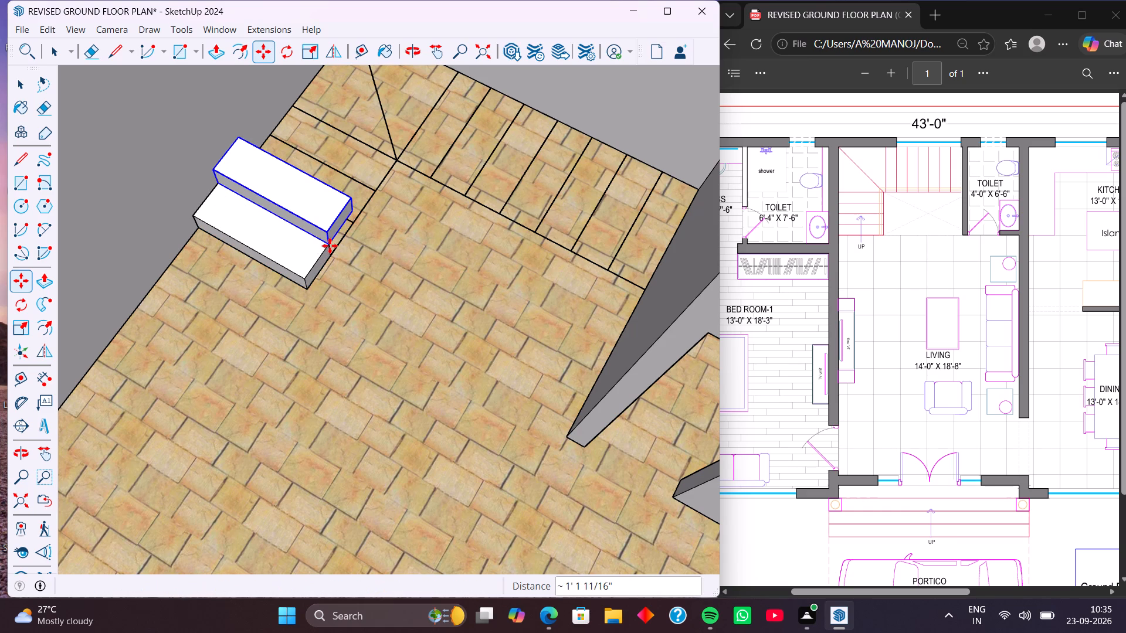
text(3x)
key(Return)
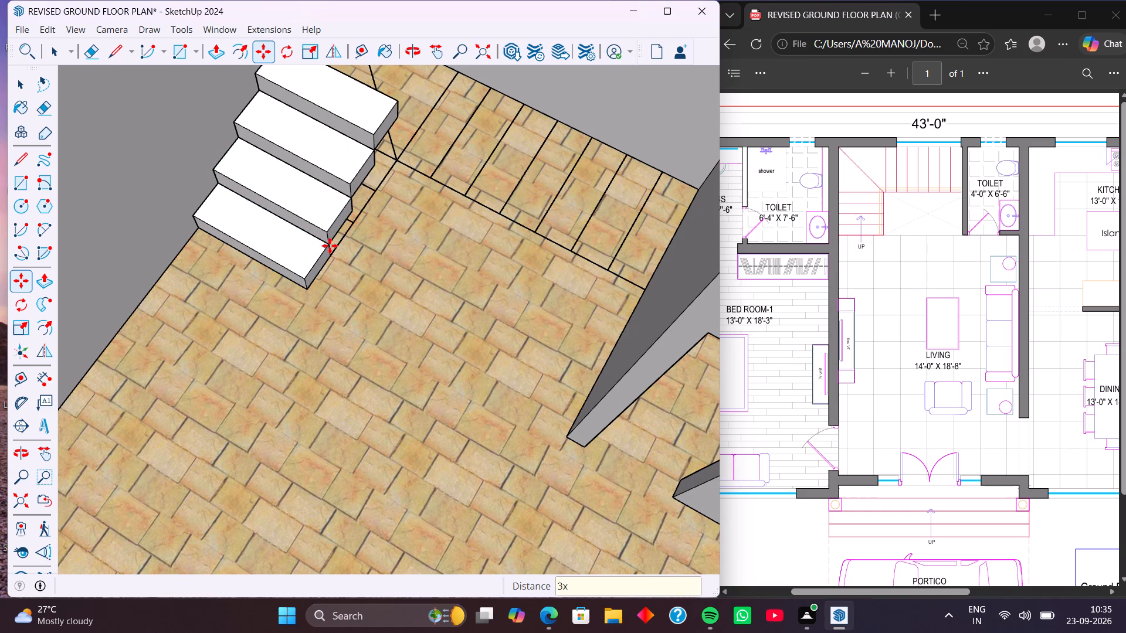
Outline the corner landing's triangular winder half beside the front flight, with two 3' sides joined along the diagonal.
middle_drag(429, 189, 542, 169)
middle_drag(371, 204, 413, 196)
middle_drag(406, 199, 450, 188)
middle_drag(398, 199, 437, 191)
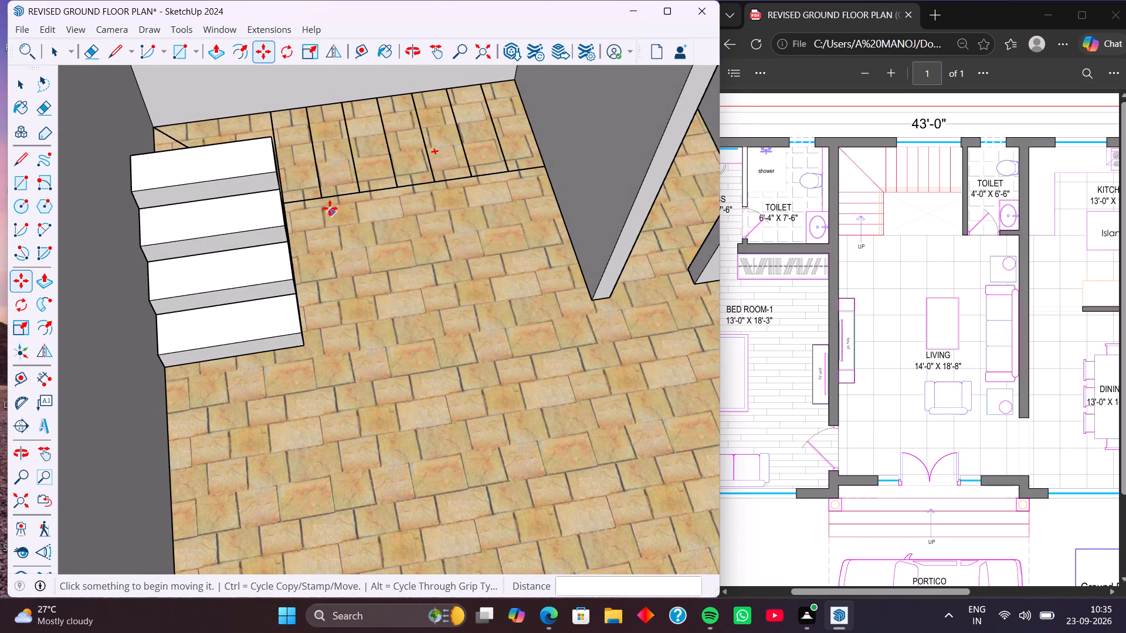
middle_drag(307, 217, 204, 249)
middle_drag(390, 220, 272, 206)
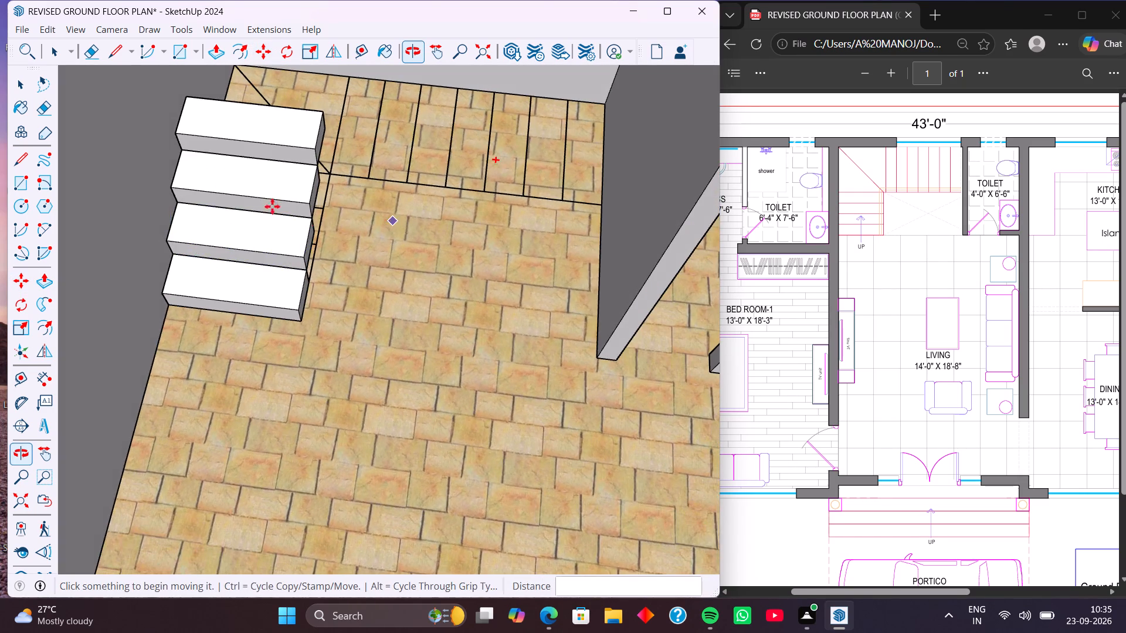
middle_drag(272, 206, 270, 205)
middle_drag(369, 216, 297, 219)
middle_drag(408, 237, 277, 222)
scroll(347, 224, down, 2)
middle_drag(397, 243, 379, 247)
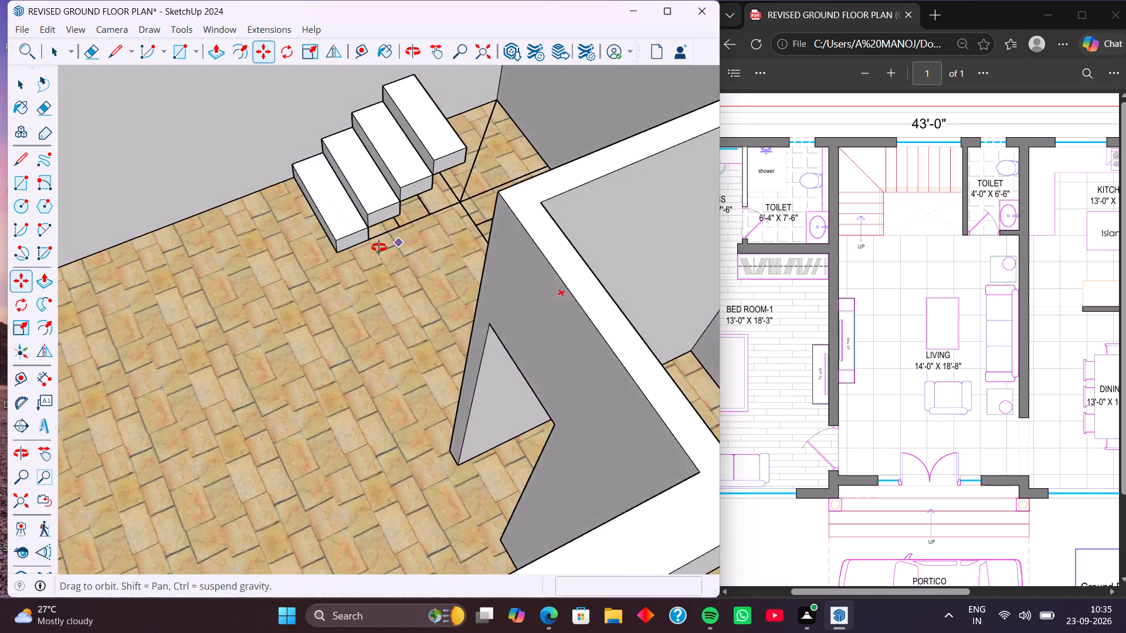
middle_drag(379, 247, 323, 274)
middle_drag(457, 230, 399, 245)
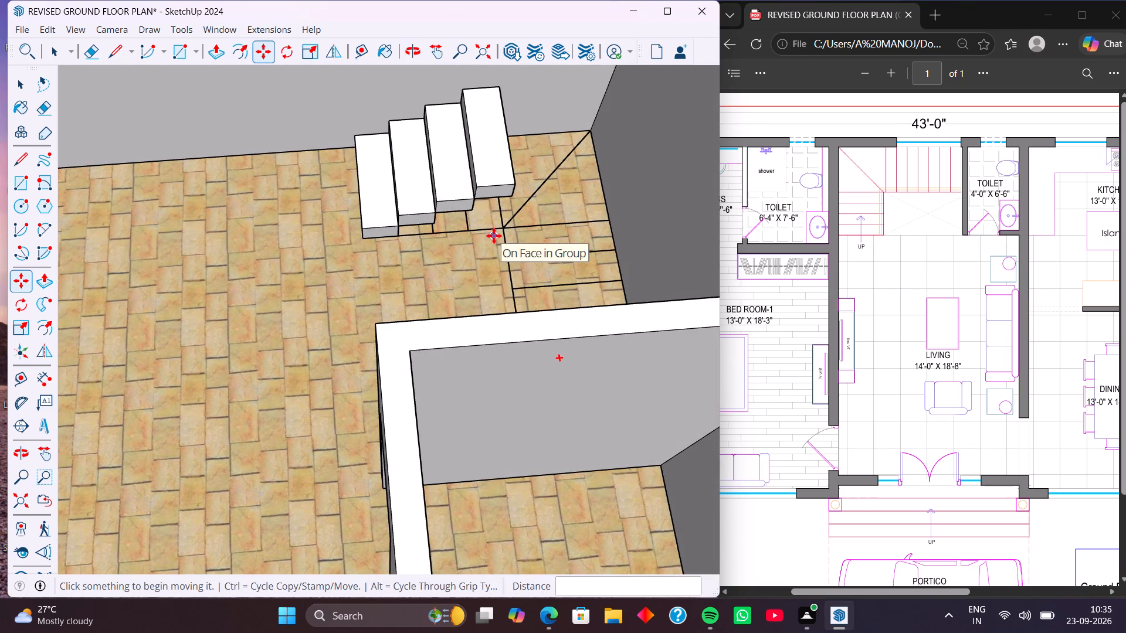
middle_drag(495, 234, 439, 275)
middle_drag(466, 266, 415, 263)
middle_drag(489, 252, 418, 231)
scroll(412, 223, up, 2)
shift+middle_drag(412, 223, 393, 226)
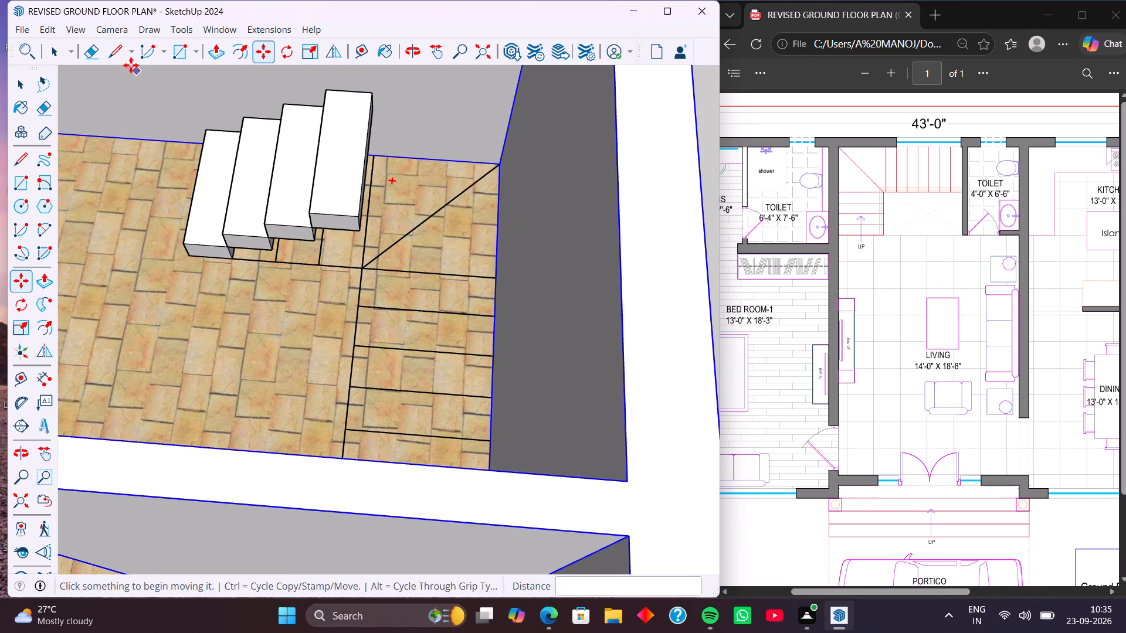
click(111, 49)
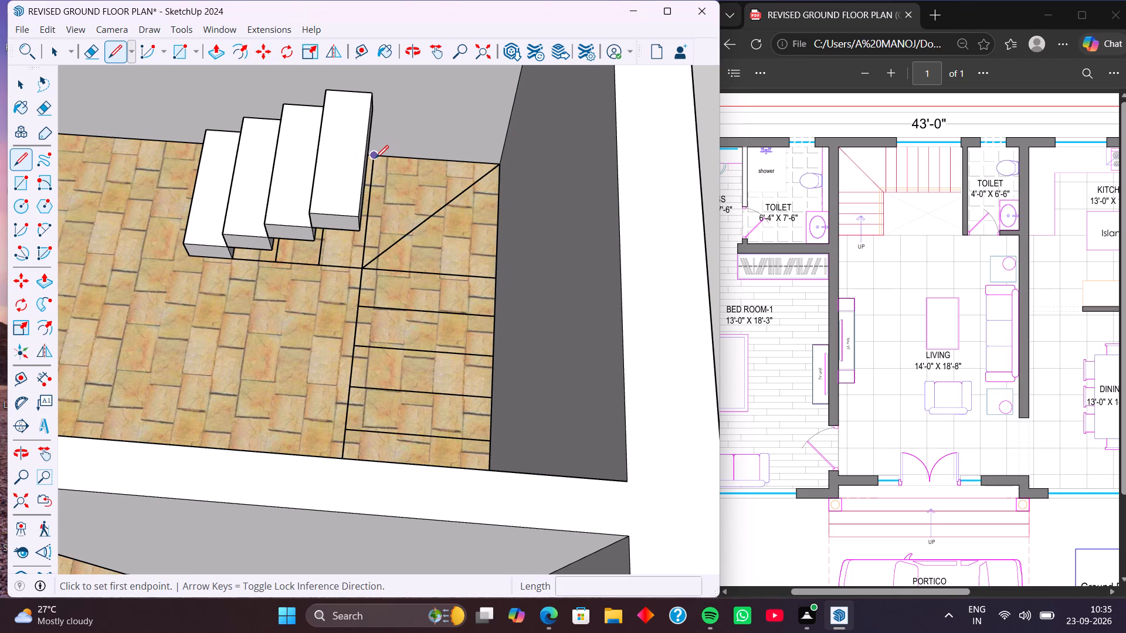
click(375, 158)
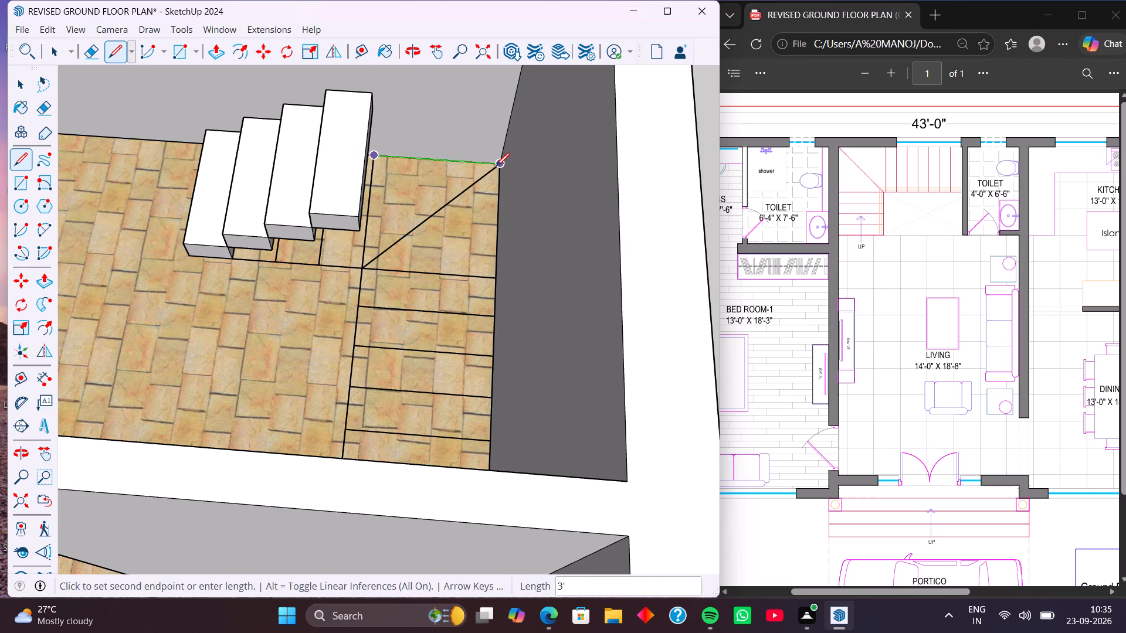
click(497, 165)
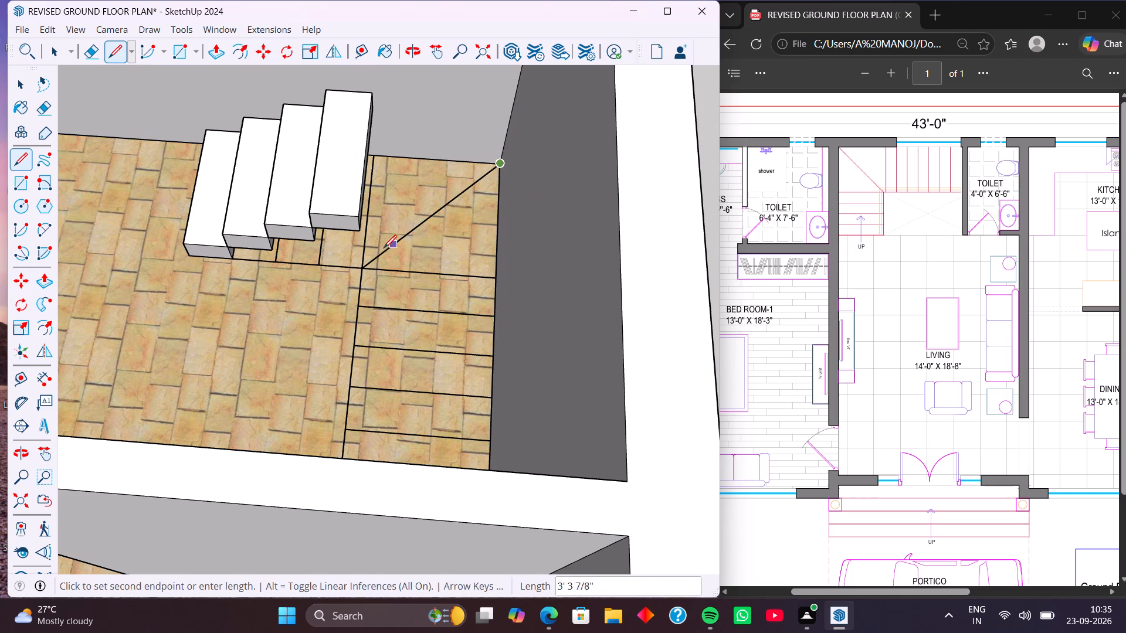
click(359, 269)
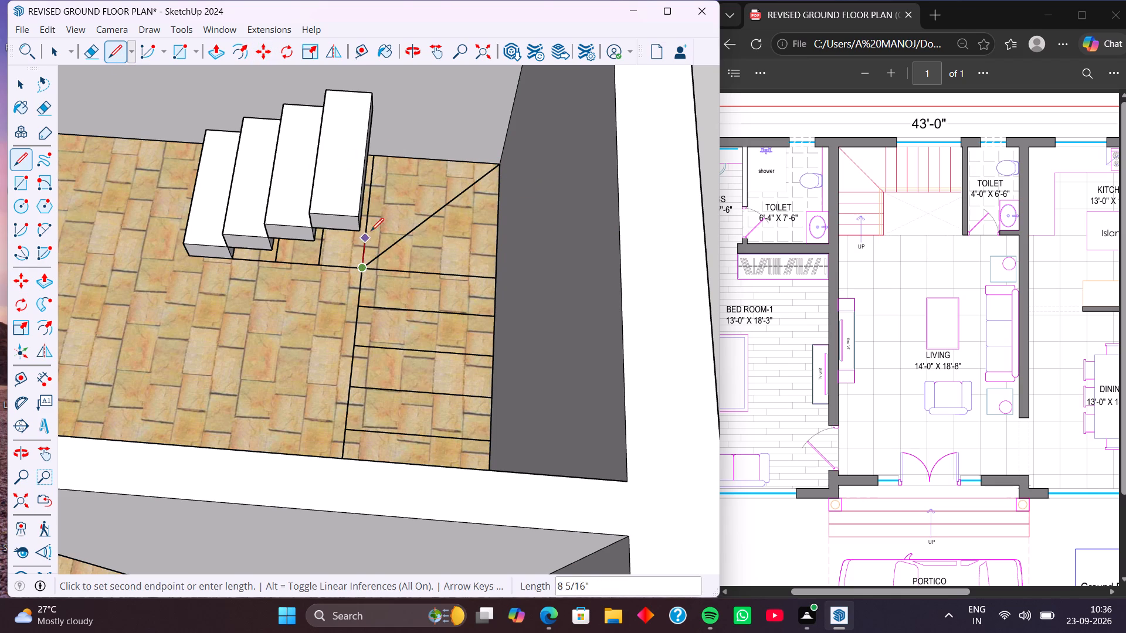
click(374, 159)
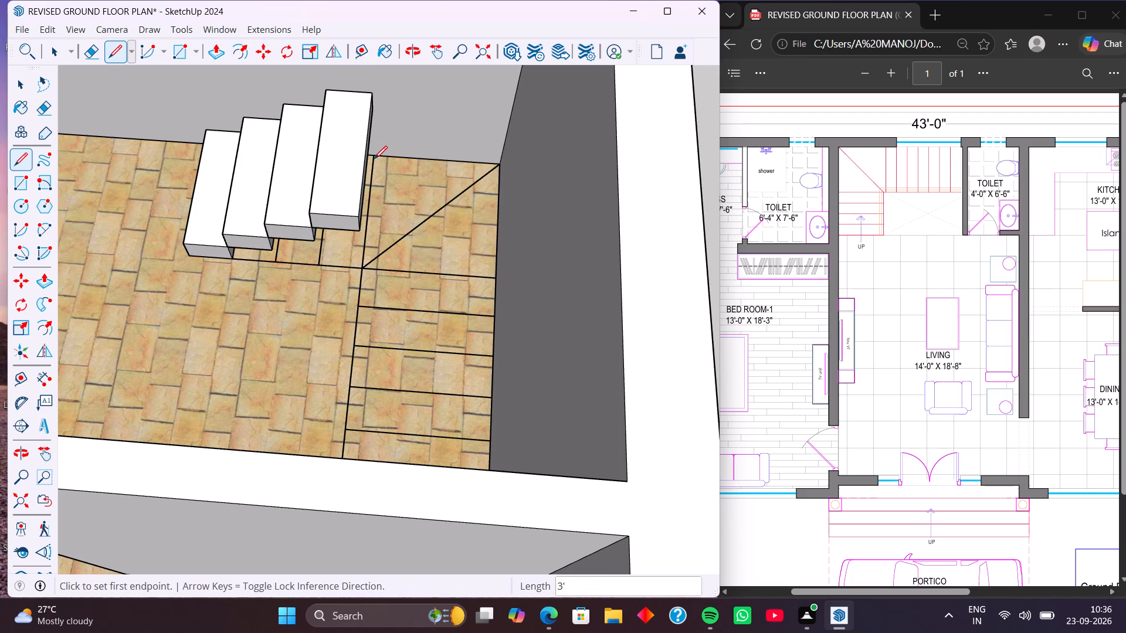
Extrude the triangular winder face upward 7".
click(213, 52)
click(412, 196)
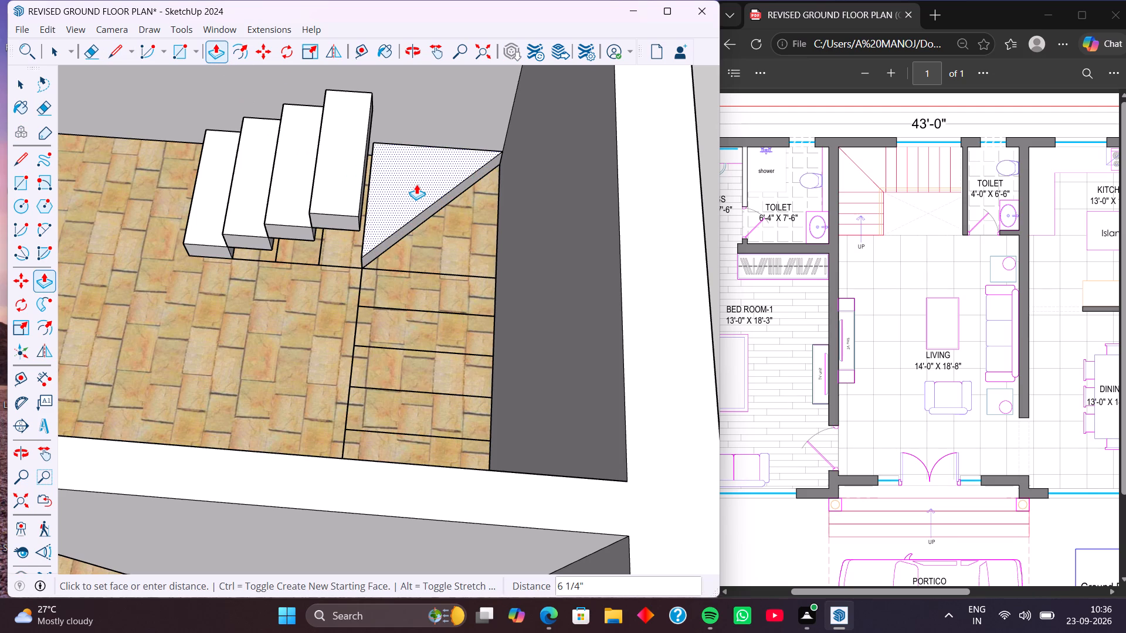
key(7)
key(Return)
Select the whole triangular winder block beside the front flight and make it a group.
key(space)
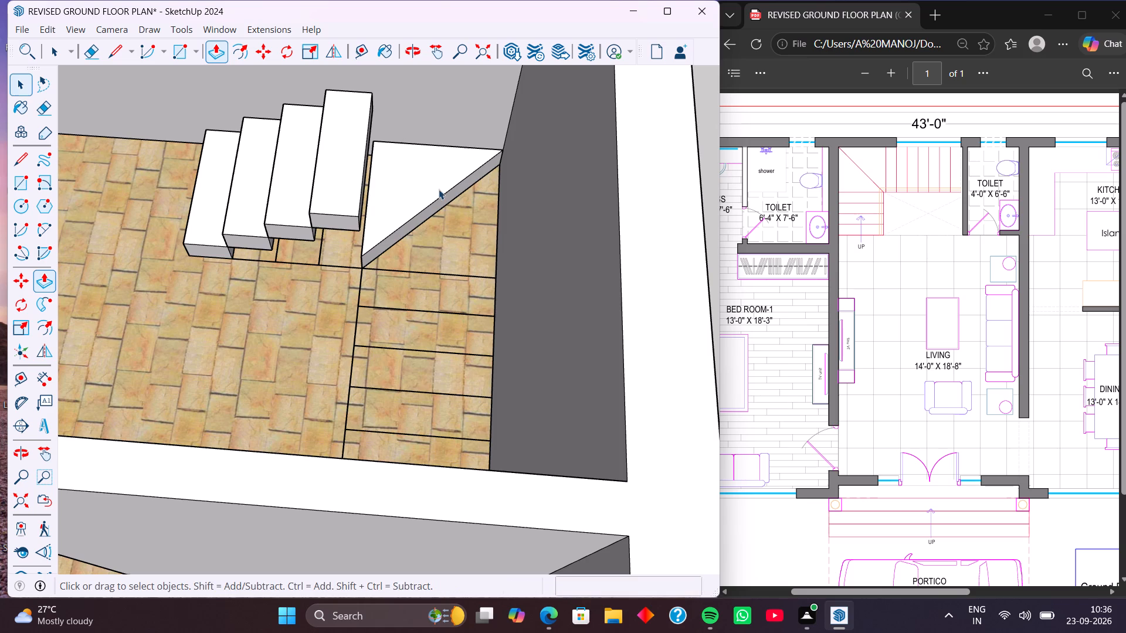
triple_click(443, 185)
triple_click(443, 185)
triple_click(443, 185)
double_click(443, 185)
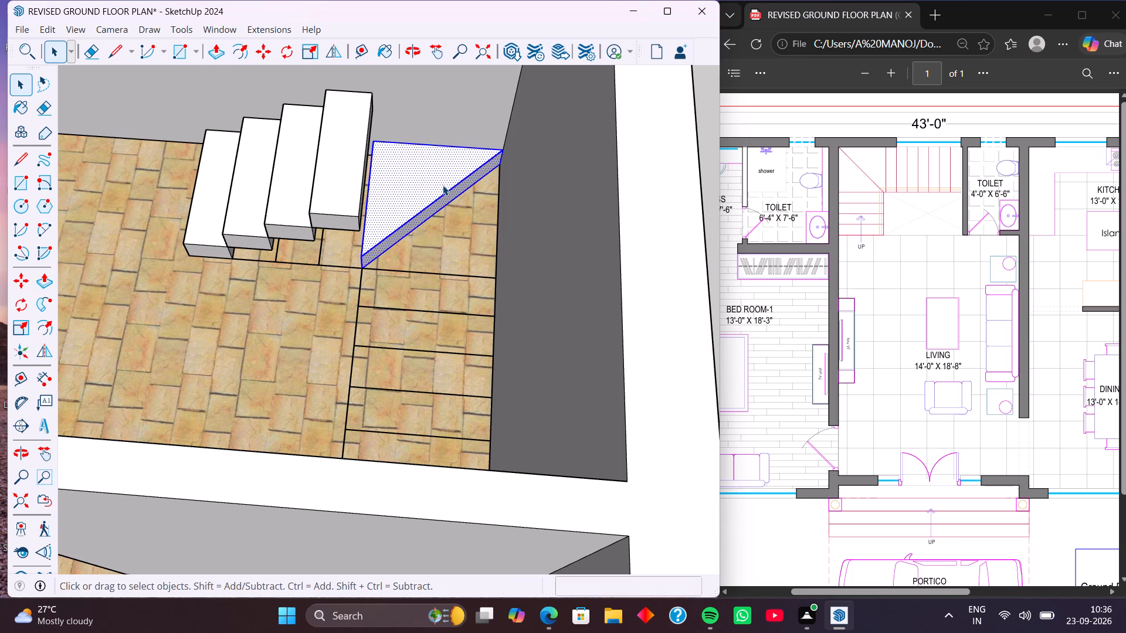
right_click(443, 185)
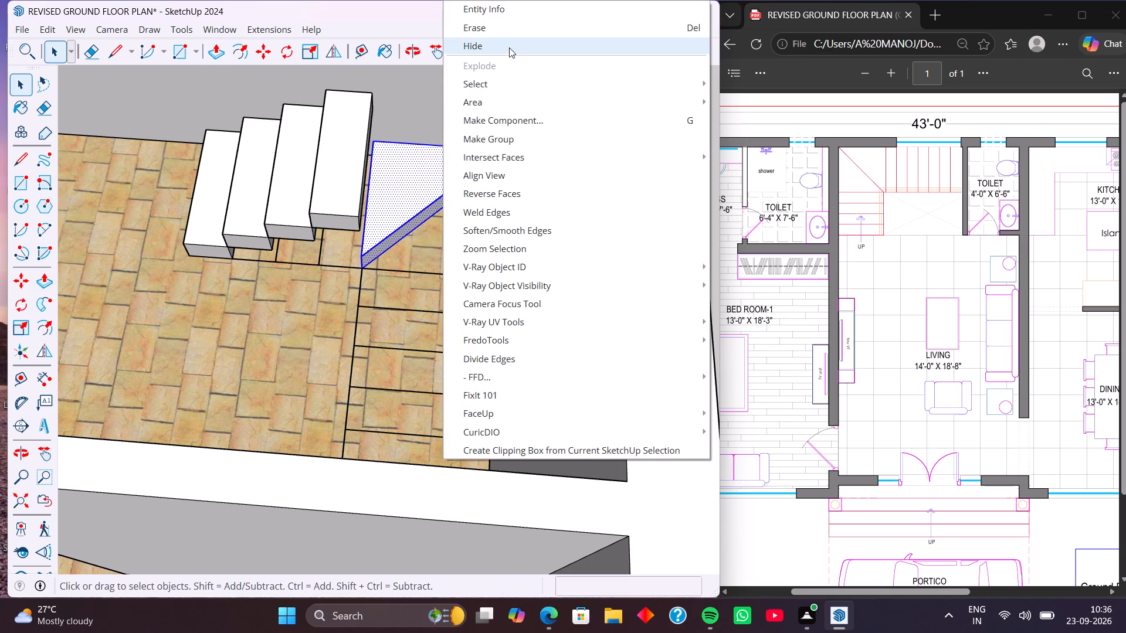
click(512, 135)
Move the winder block up from its inner bottom corner onto the top back corner of the front flight's highest step.
middle_drag(427, 220, 473, 212)
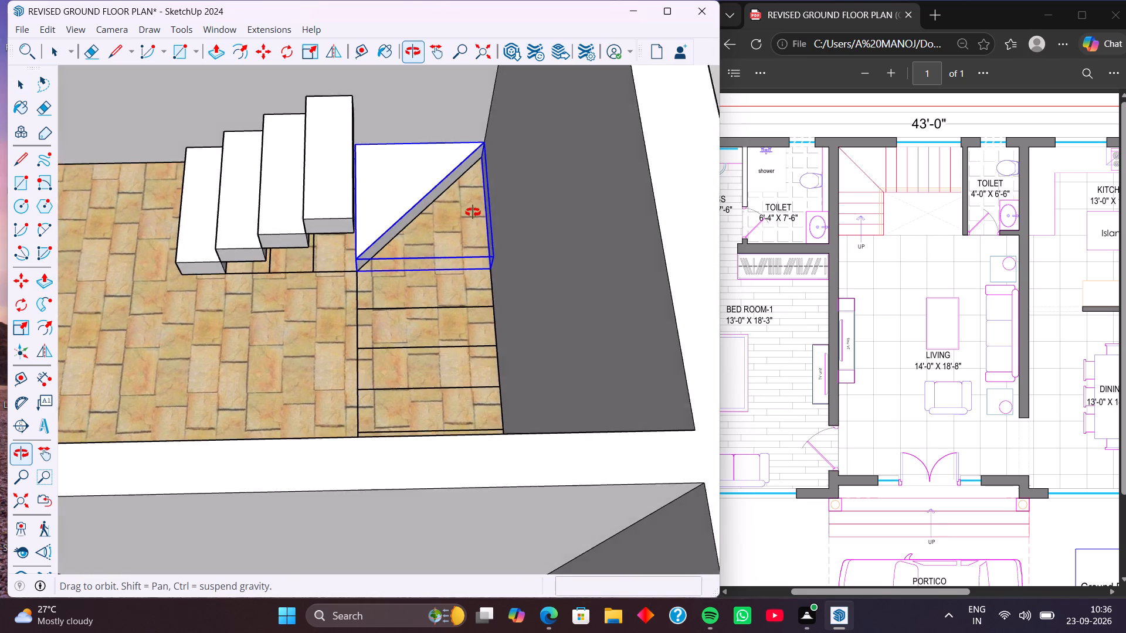
middle_drag(473, 212, 551, 196)
middle_drag(373, 249, 537, 213)
middle_drag(388, 274, 487, 255)
scroll(373, 302, up, 1)
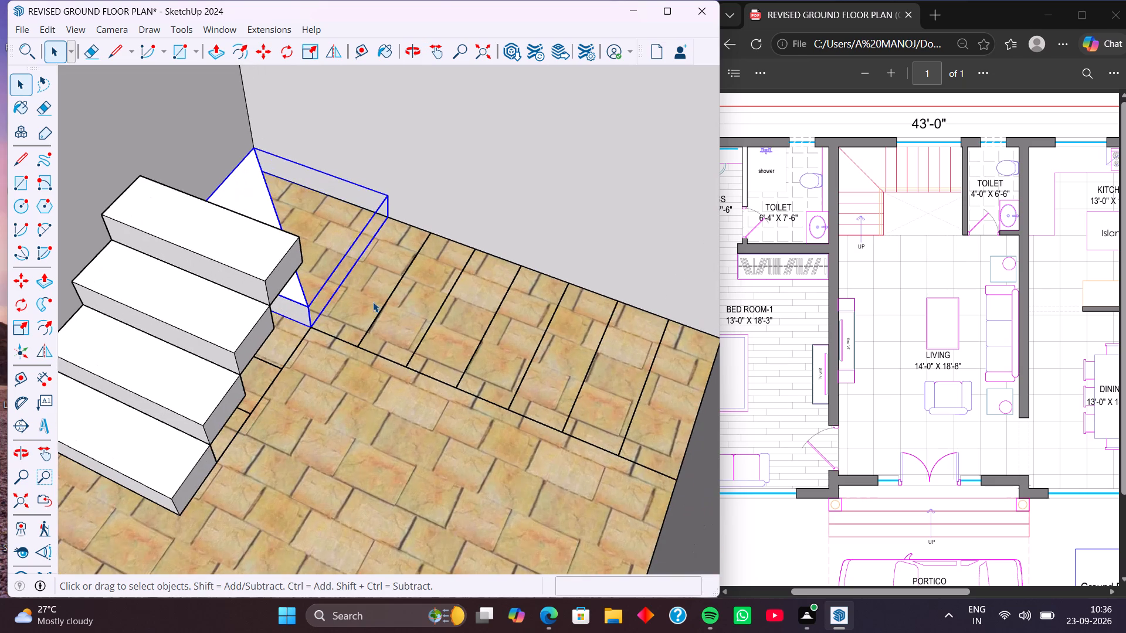
scroll(373, 302, up, 1)
middle_drag(396, 311, 432, 304)
scroll(431, 304, up, 1)
key(m)
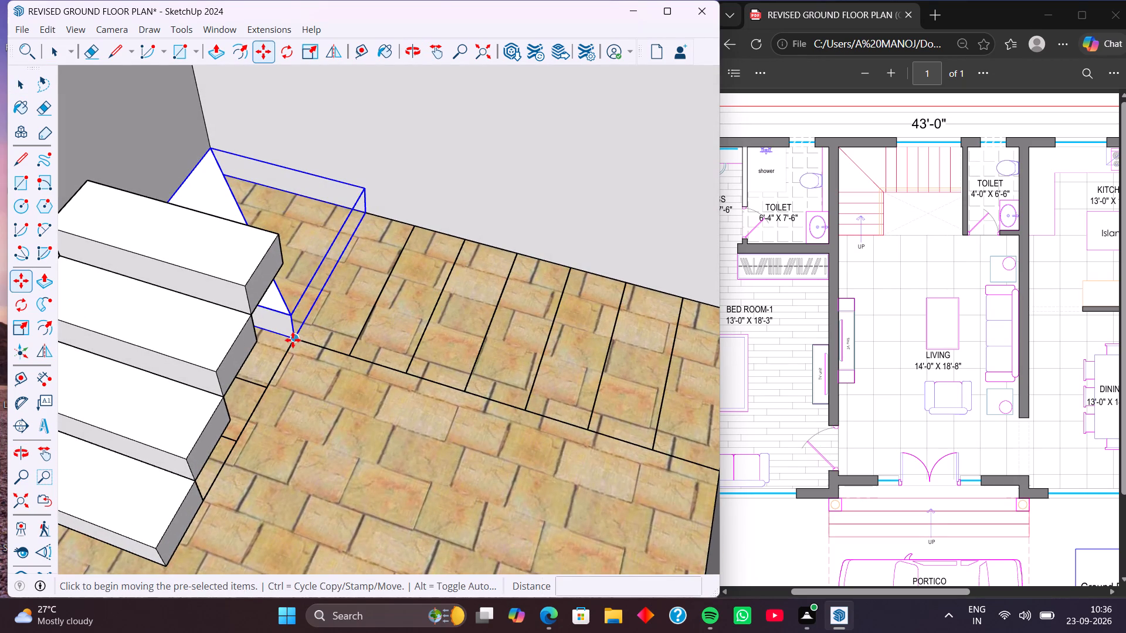
click(293, 337)
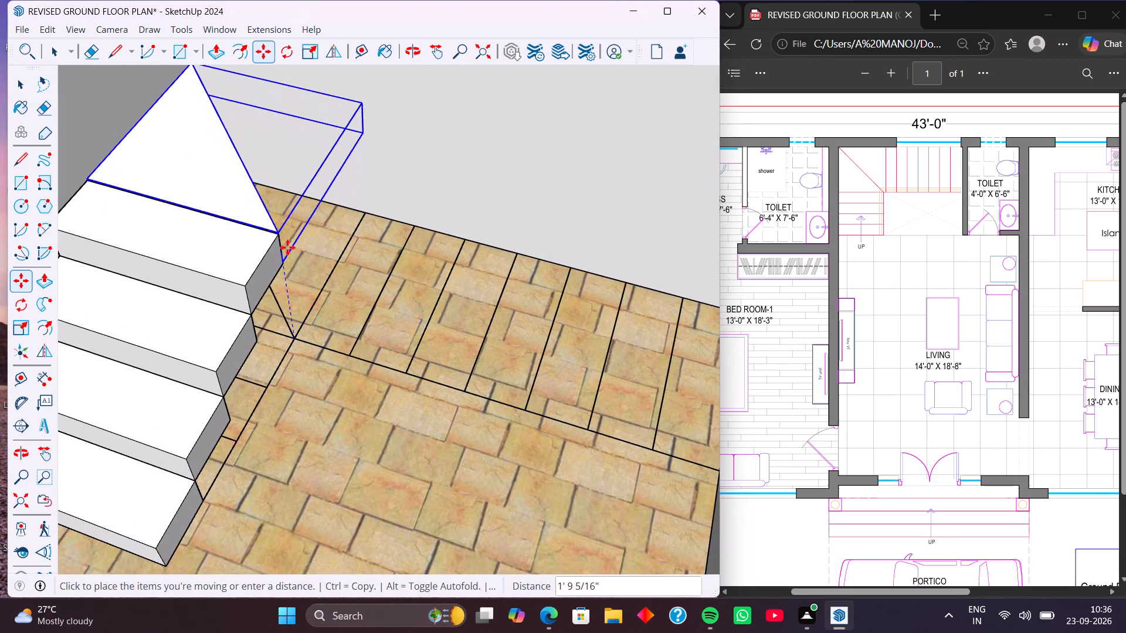
click(280, 234)
middle_drag(291, 257, 264, 264)
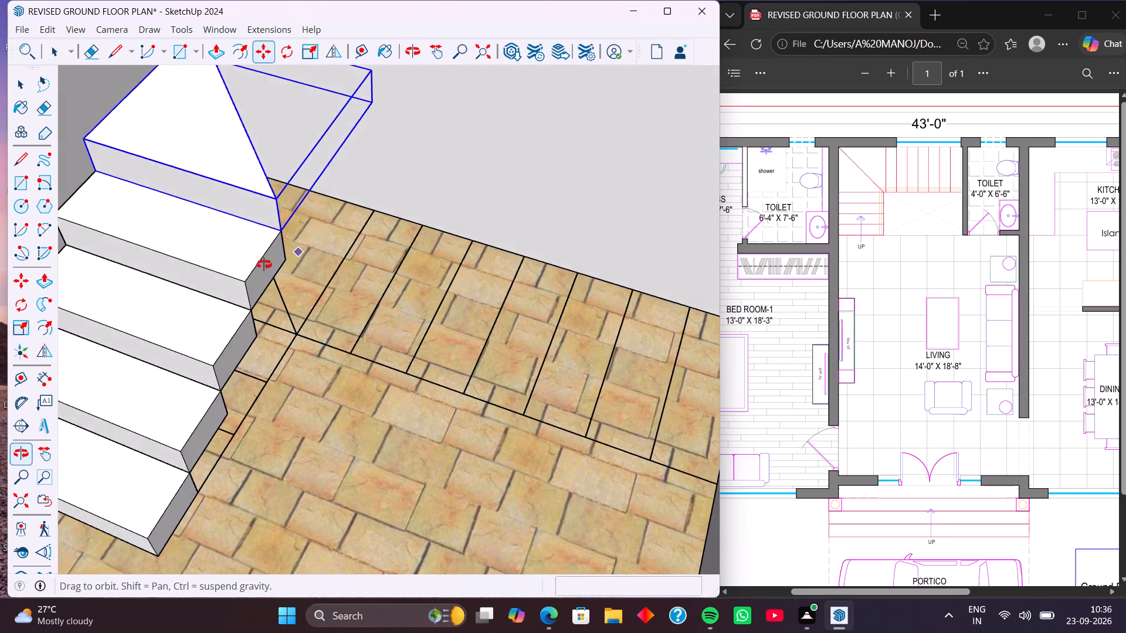
middle_drag(264, 264, 239, 279)
middle_drag(291, 278, 256, 281)
key(space)
click(316, 349)
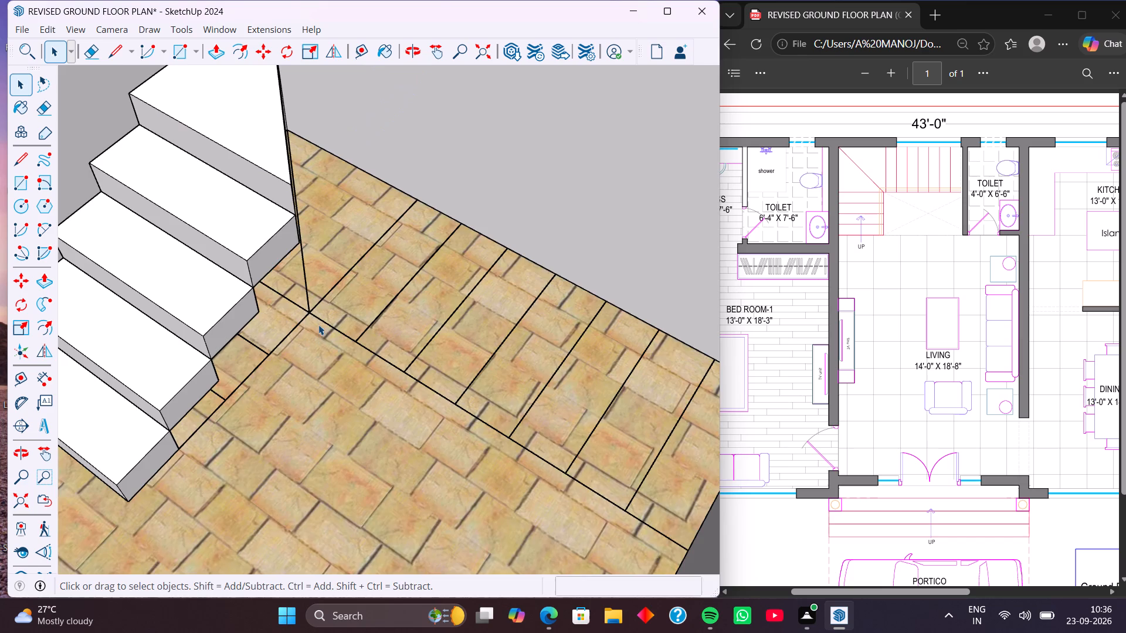
Outline the corner landing's second triangular winder half on the floor along the diagonal, with 3' sides meeting at the rear flight.
scroll(326, 293, down, 3)
middle_drag(338, 288, 272, 363)
scroll(344, 297, down, 11)
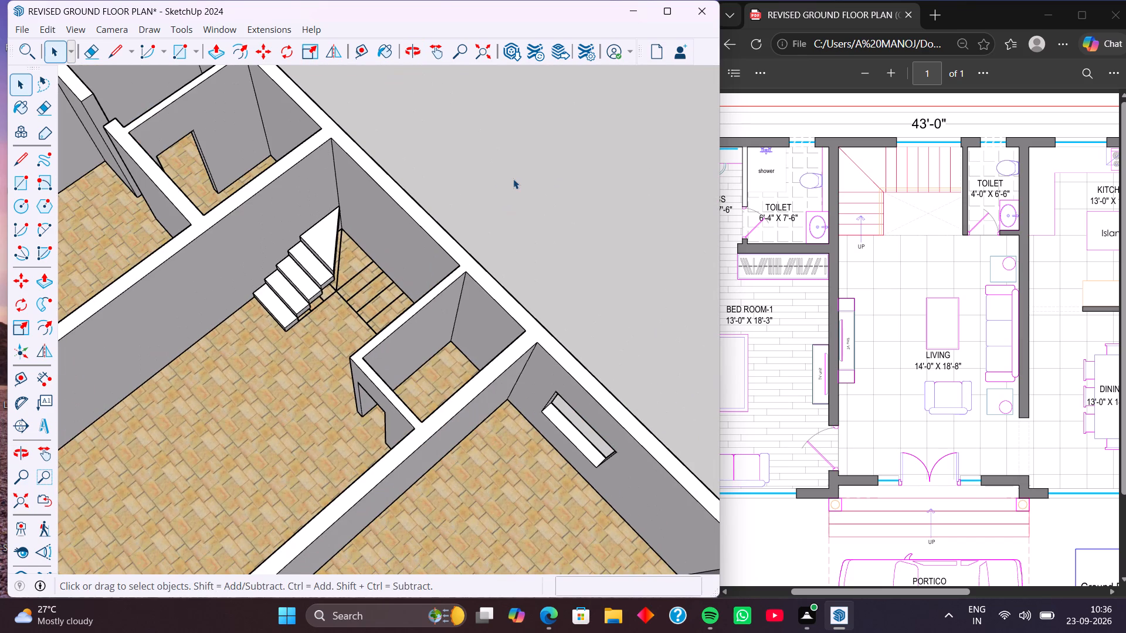
click(513, 179)
middle_drag(426, 302, 348, 304)
scroll(367, 257, up, 7)
middle_drag(369, 257, 380, 257)
scroll(377, 257, up, 1)
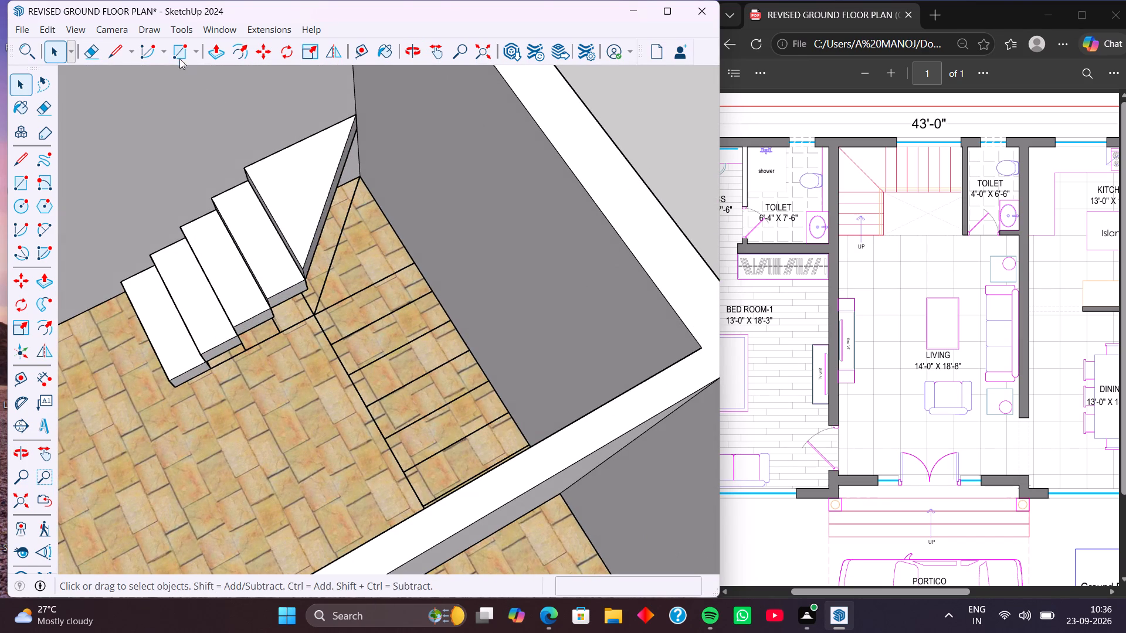
click(118, 52)
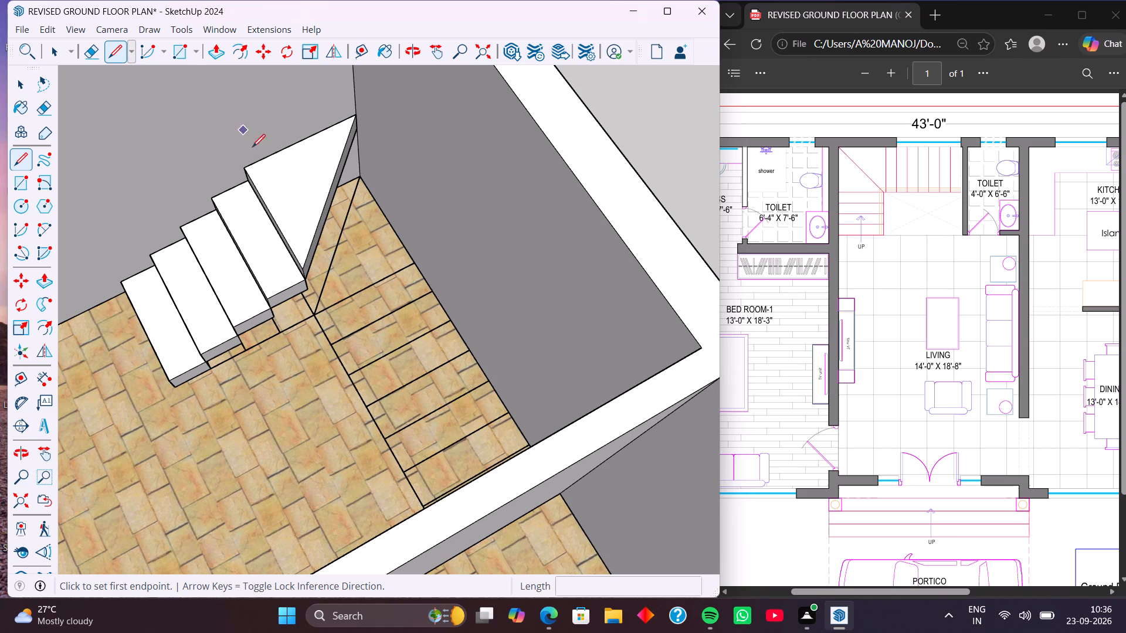
click(362, 175)
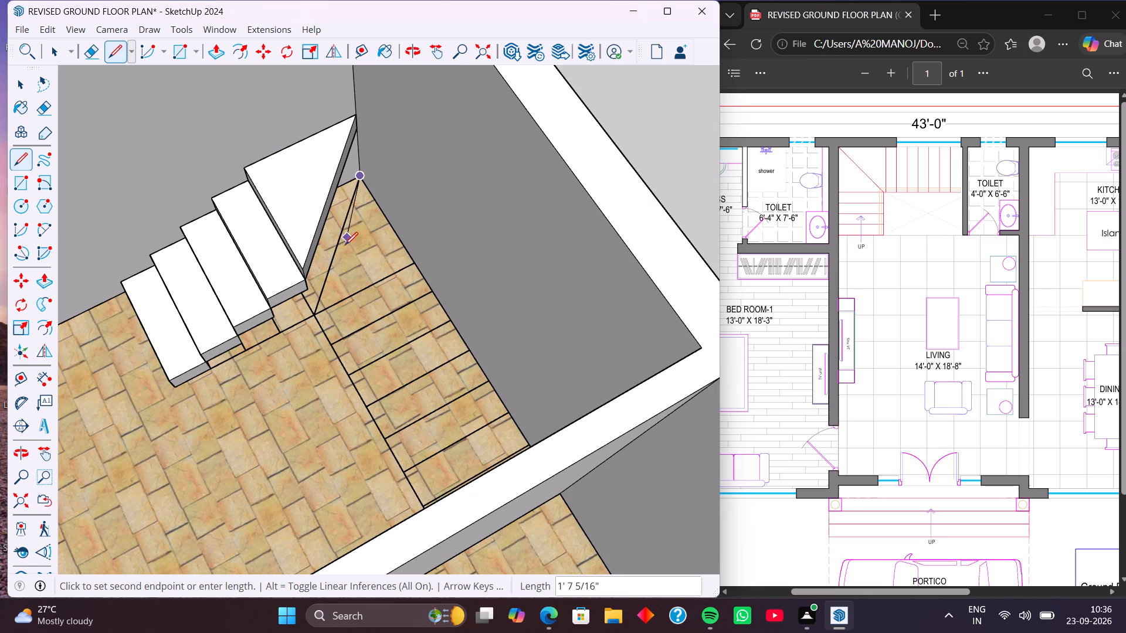
click(313, 315)
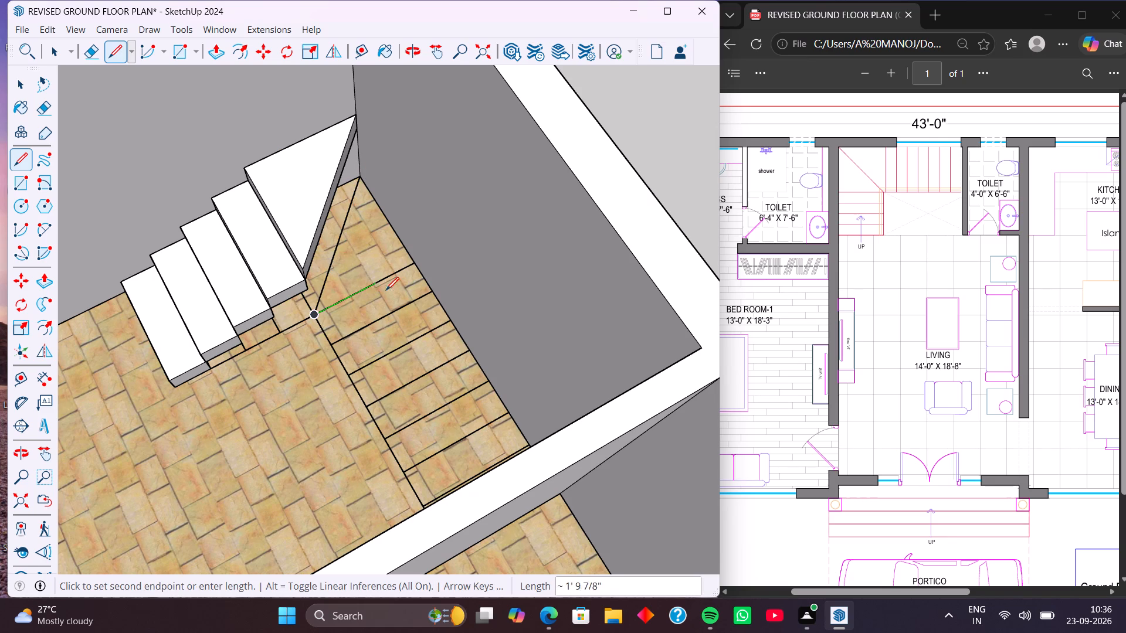
click(412, 263)
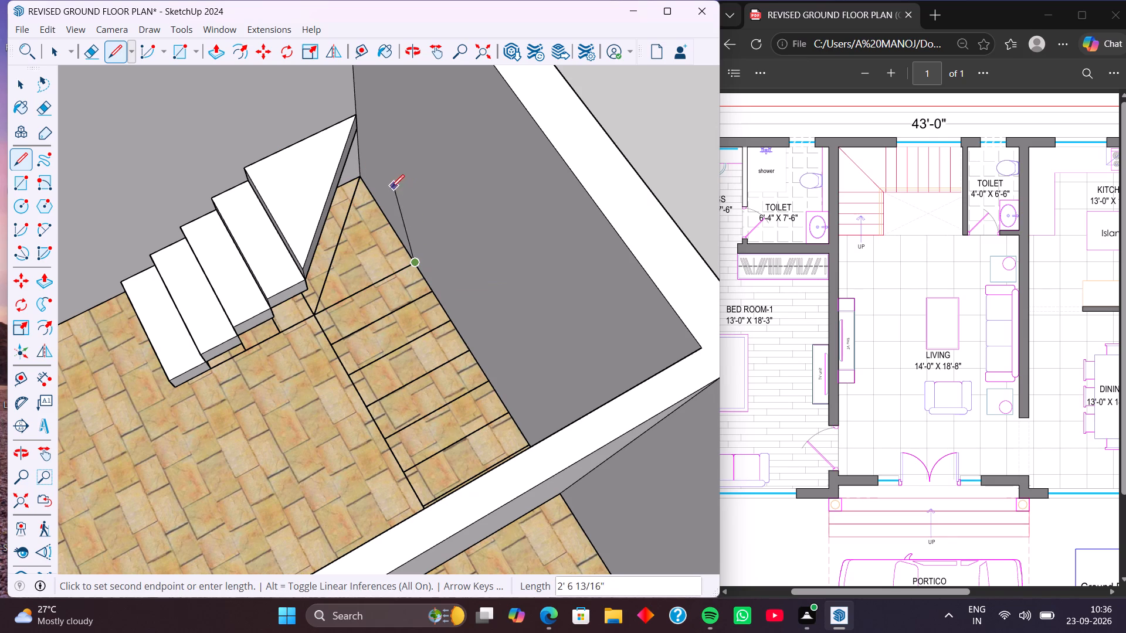
click(358, 178)
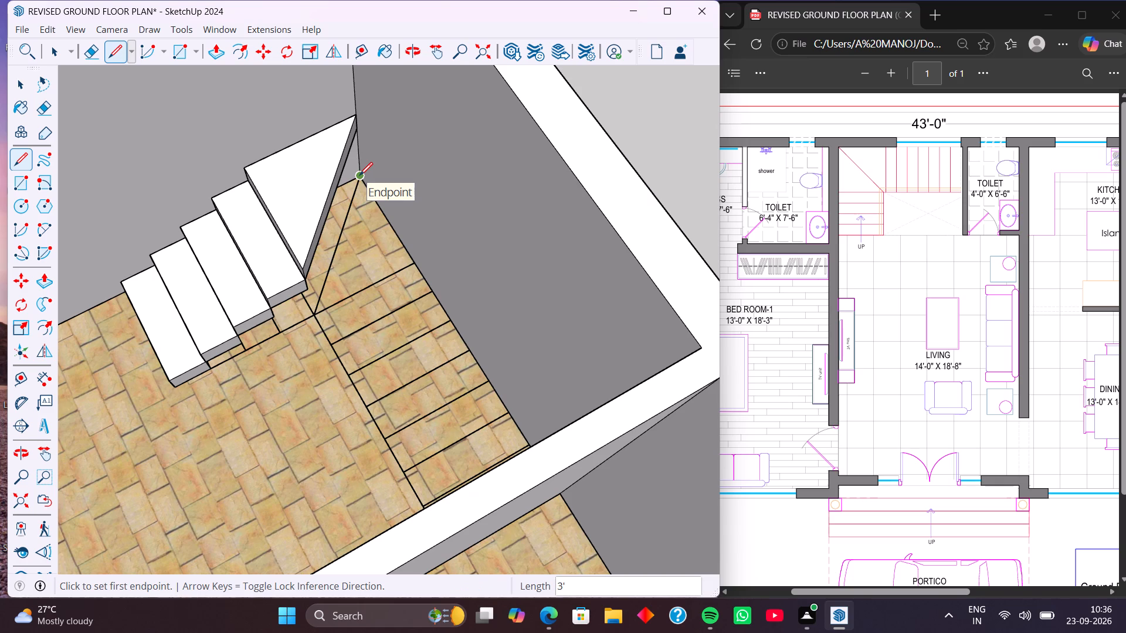
Extrude the second triangular winder face upward 7".
key(p)
click(370, 235)
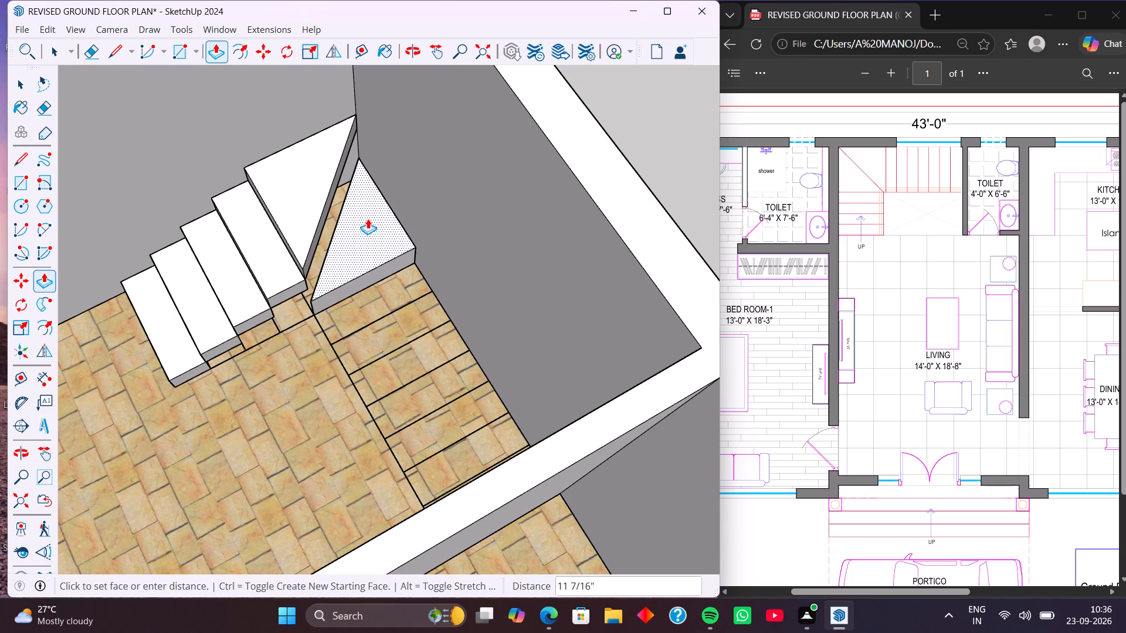
key(7)
key(Return)
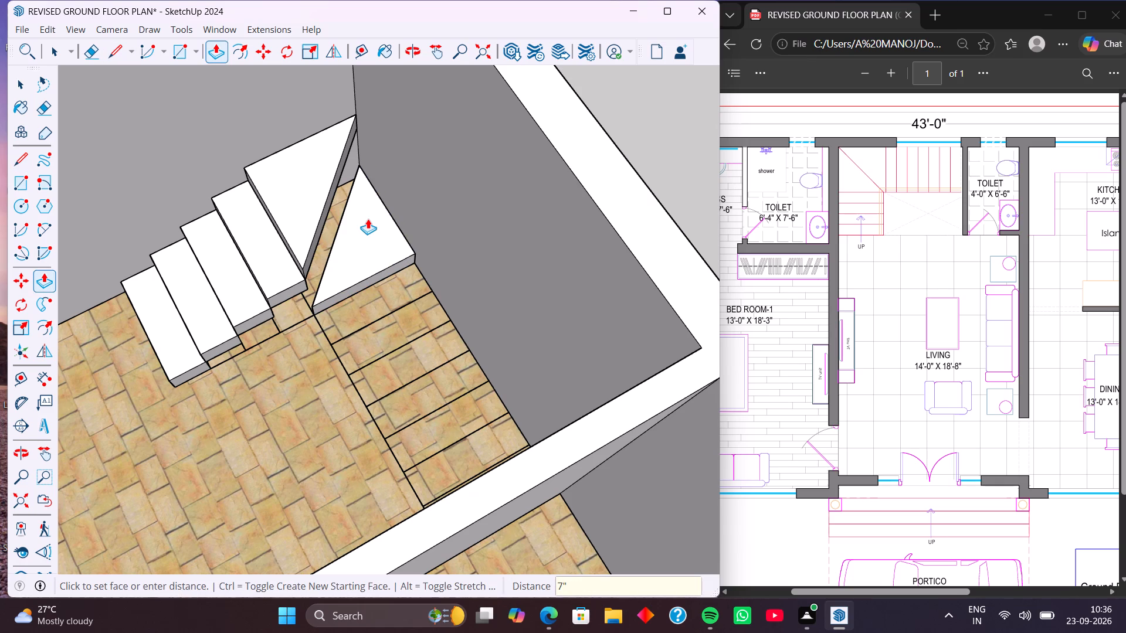
Select the whole second winder block and make it a group.
key(space)
triple_click(368, 219)
triple_click(368, 219)
right_click(368, 219)
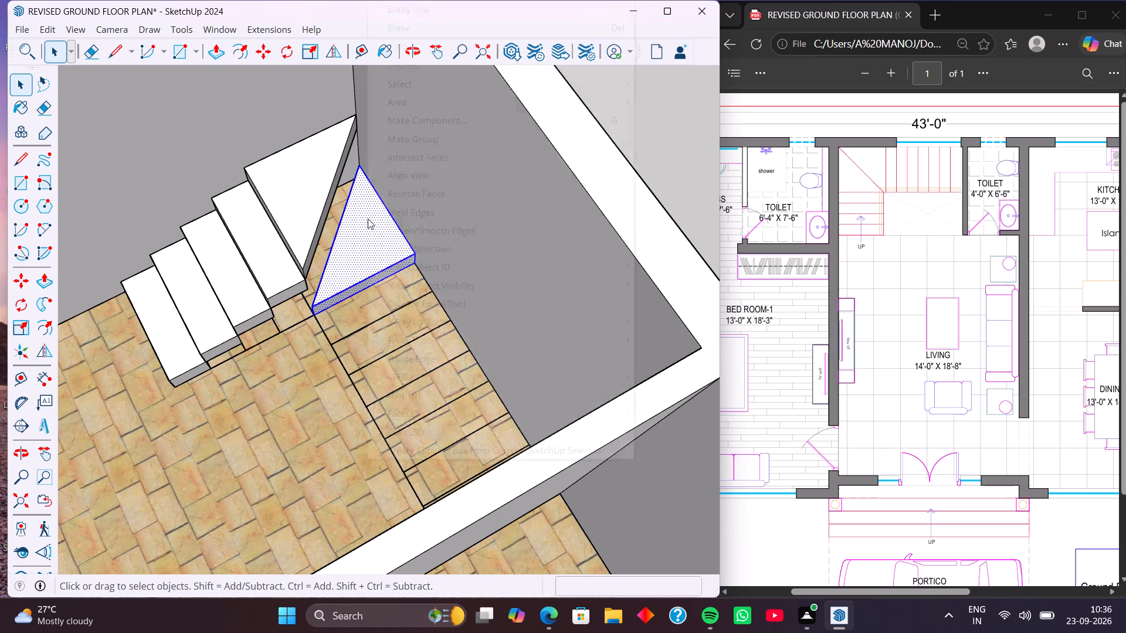
click(432, 139)
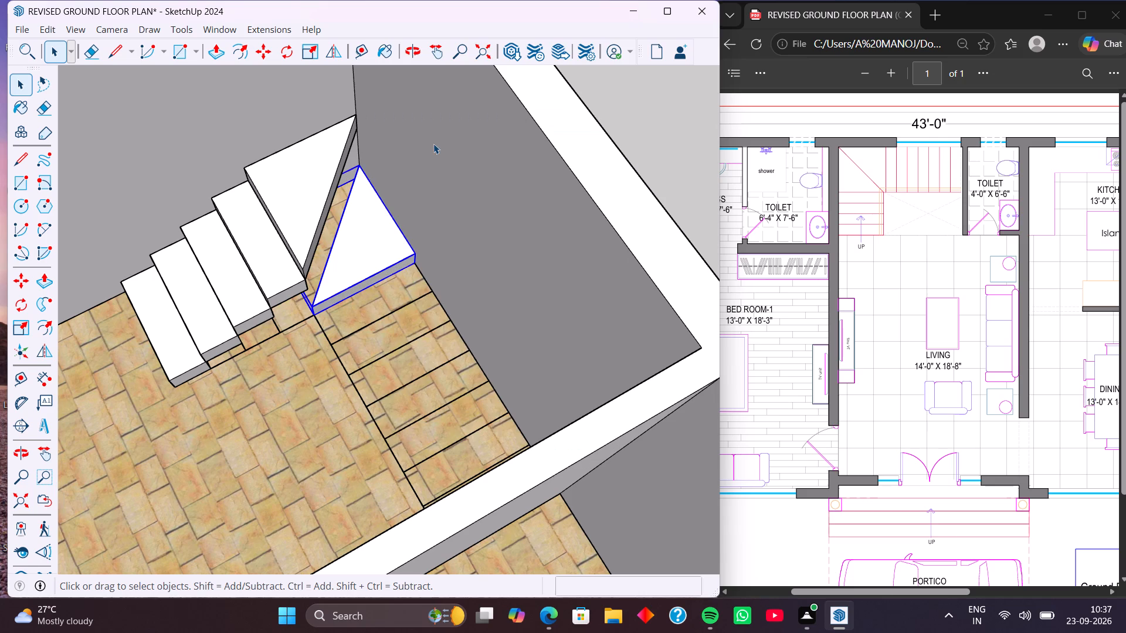
Move the second winder block straight up 2' 11" from its inner bottom corner to the first winder's top inner corner.
middle_drag(398, 263, 459, 230)
middle_drag(348, 295, 419, 267)
scroll(327, 343, up, 3)
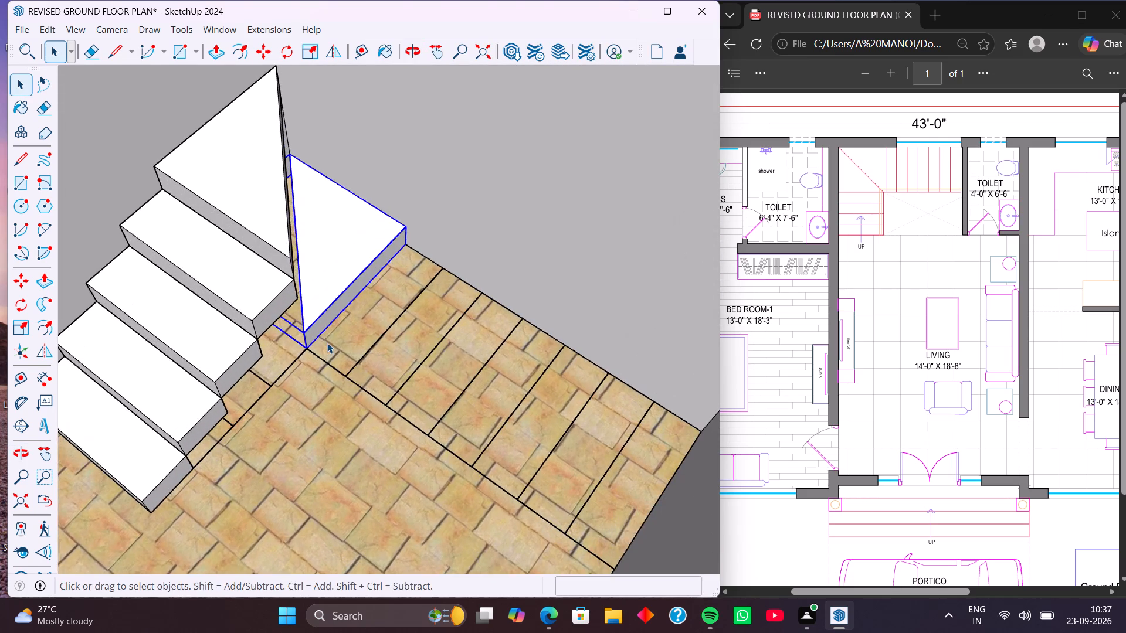
middle_drag(318, 353, 346, 349)
key(m)
middle_drag(304, 386, 374, 365)
scroll(366, 372, up, 1)
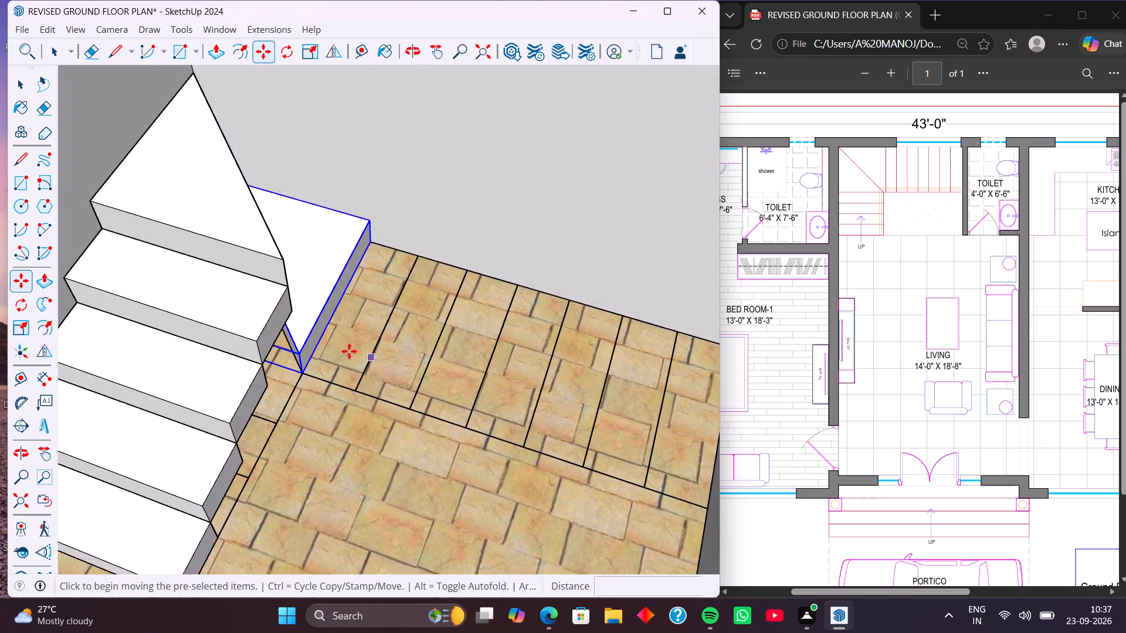
scroll(325, 355, up, 9)
click(262, 403)
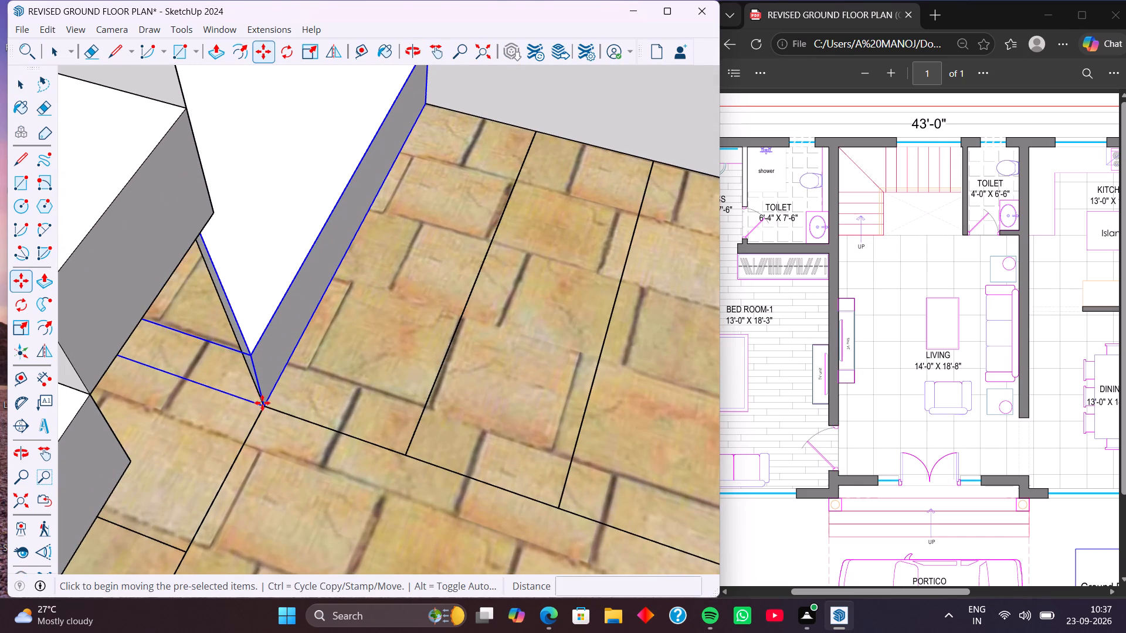
scroll(280, 179, down, 10)
click(223, 127)
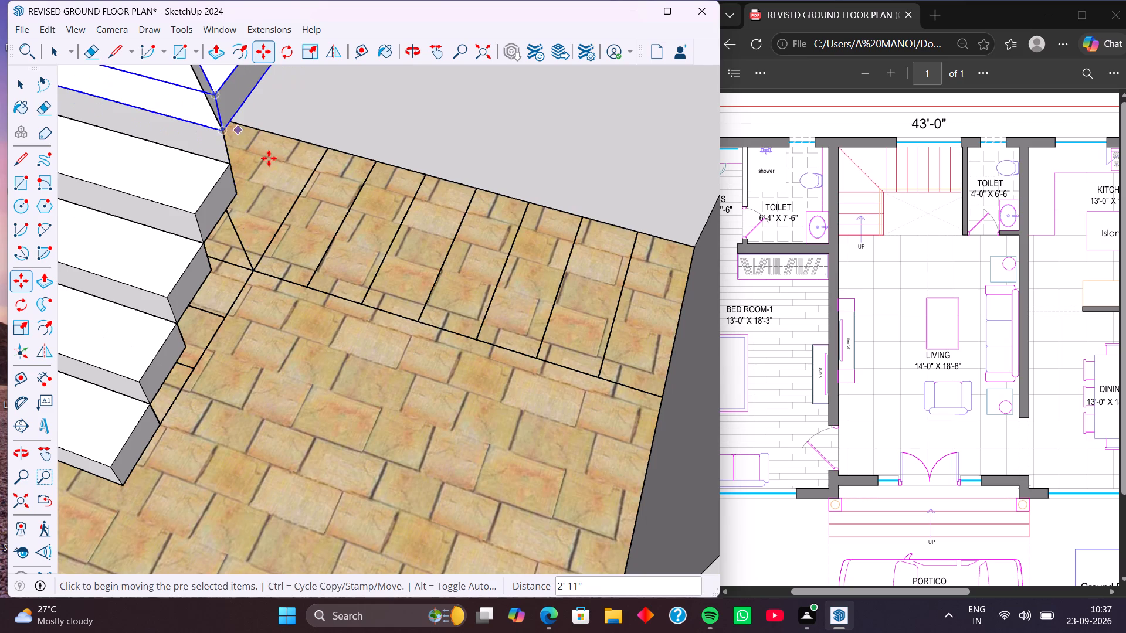
scroll(209, 216, down, 9)
middle_drag(187, 223, 260, 224)
middle_drag(207, 230, 219, 230)
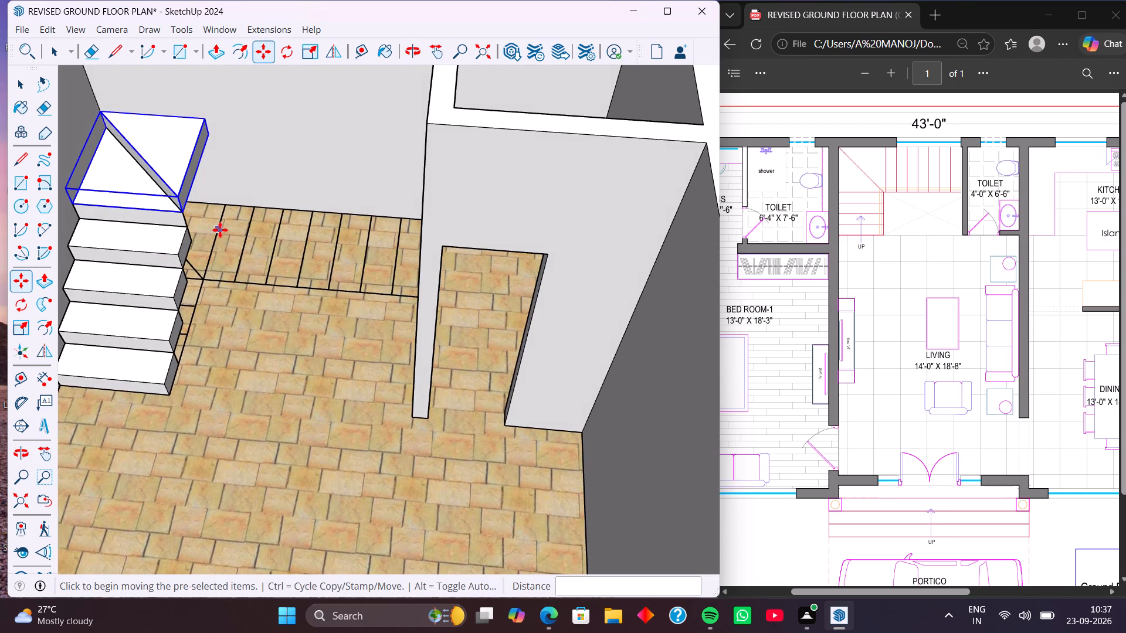
key(space)
click(211, 321)
Draw a rectangle of about 11 1/8" by 3' over the rear flight's first tread outline, next to the corner landing.
scroll(216, 280, down, 4)
middle_drag(208, 296, 260, 297)
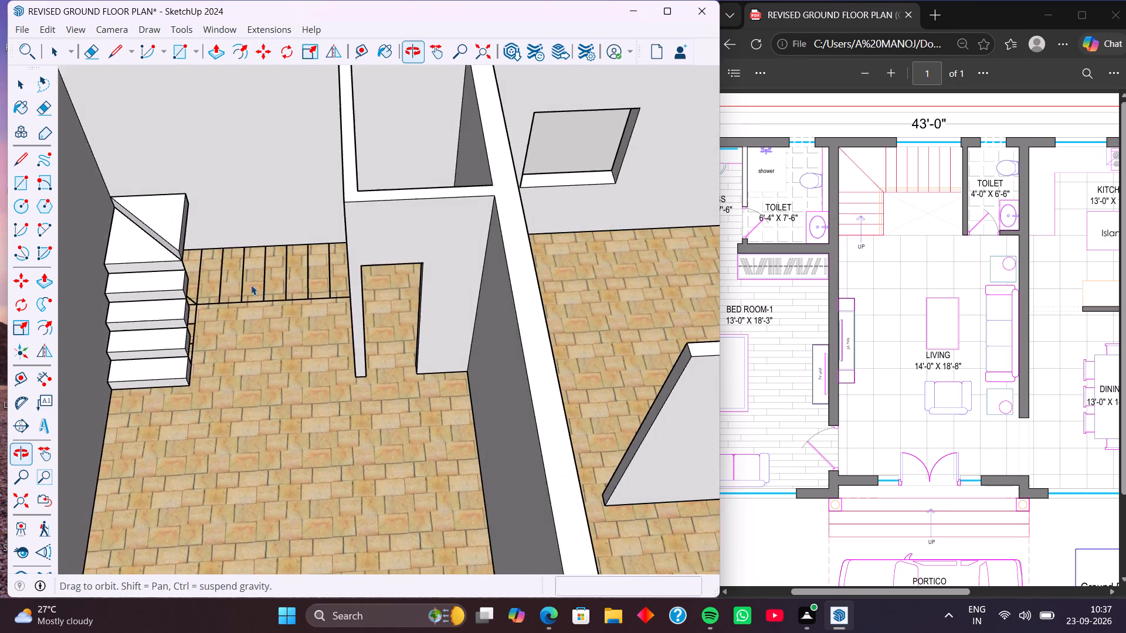
scroll(200, 285, up, 8)
middle_drag(210, 306, 253, 298)
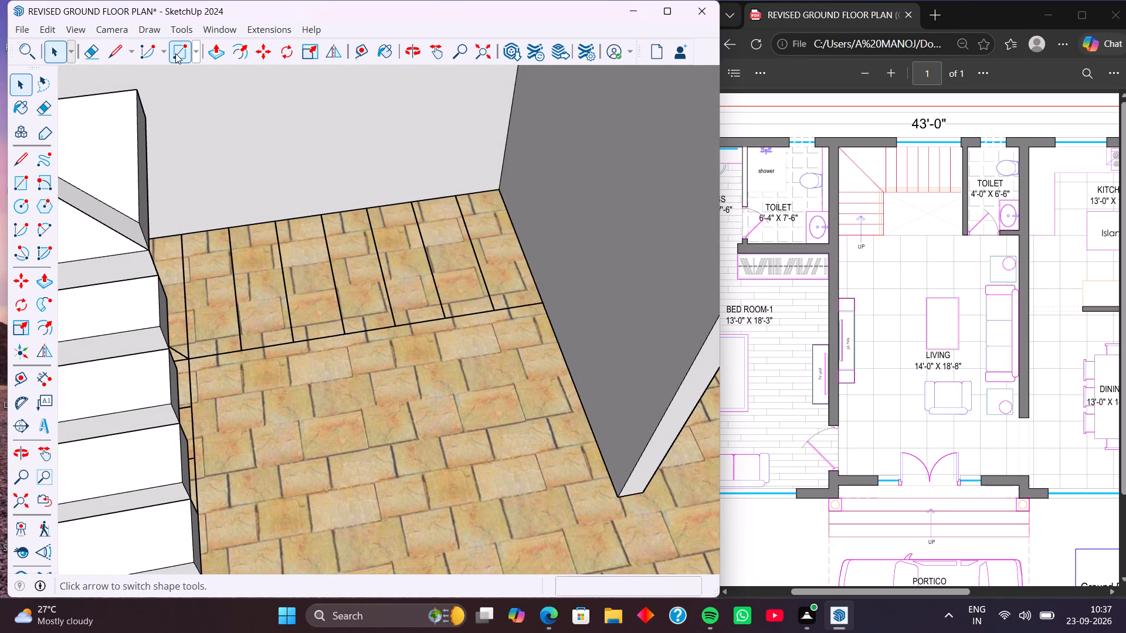
click(175, 53)
click(182, 236)
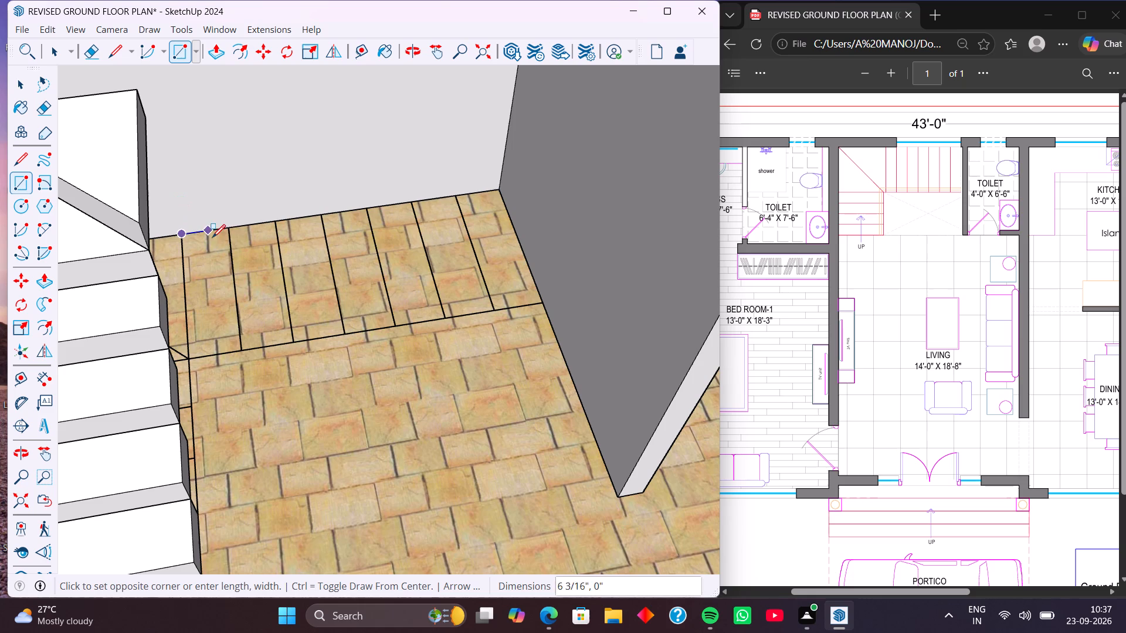
click(239, 355)
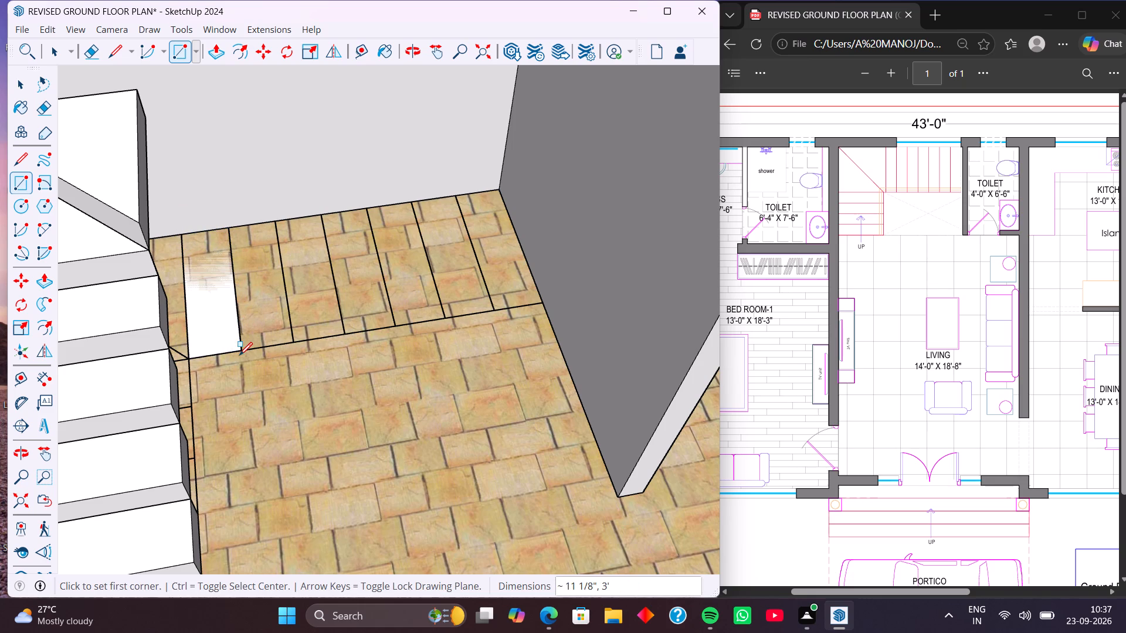
Extrude the rear flight's first tread rectangle upward 7".
key(p)
click(222, 315)
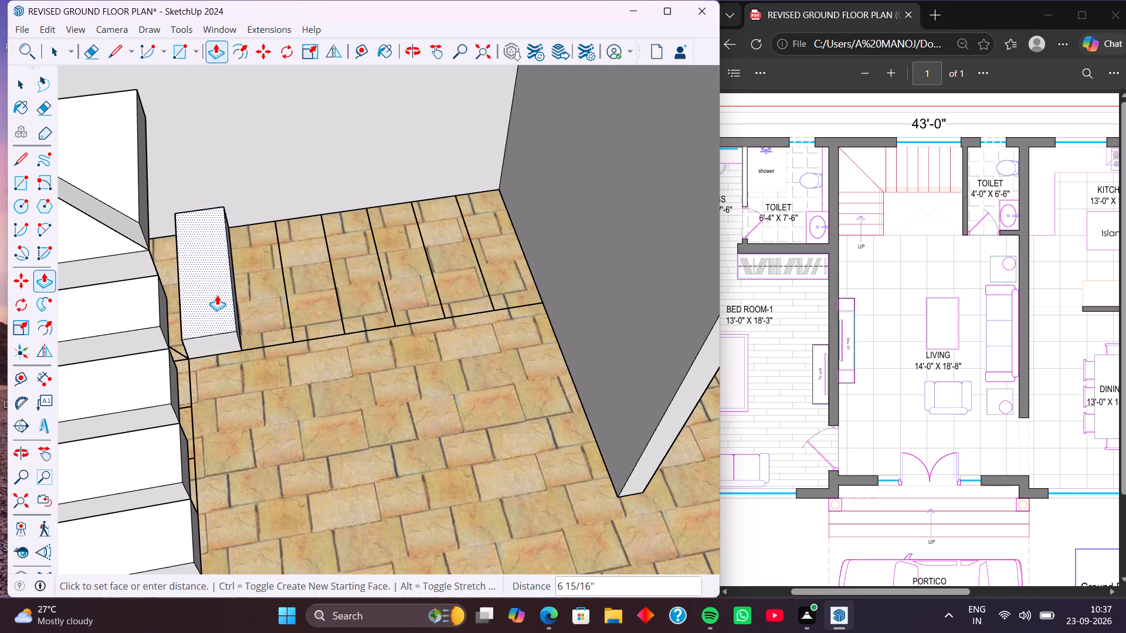
key(7)
key(Return)
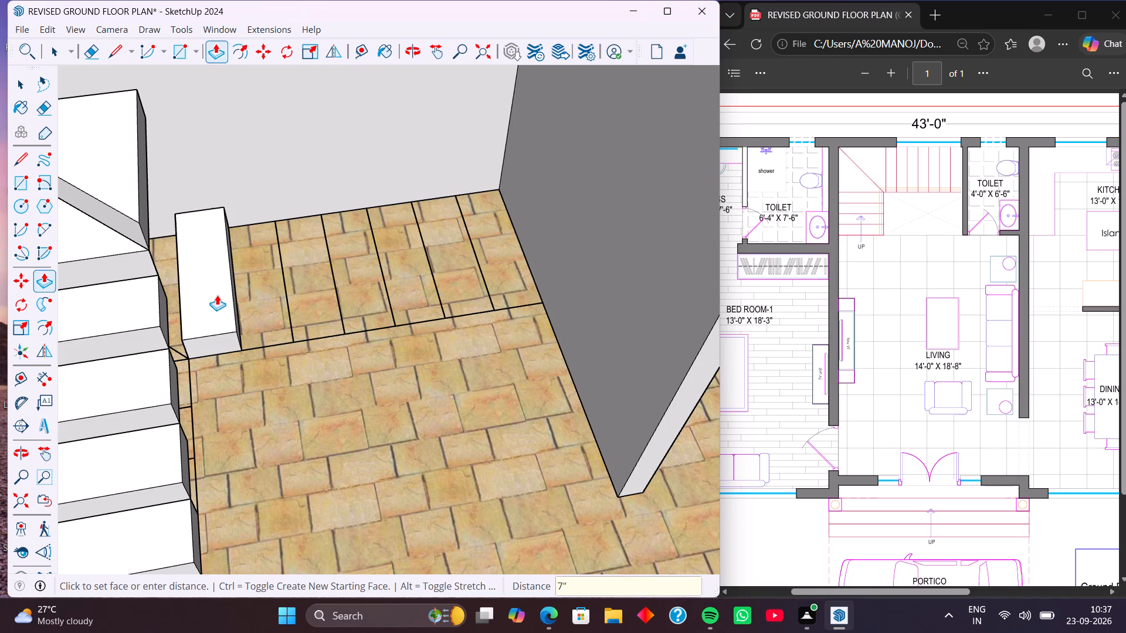
Select the whole first step block of the rear flight and make it a group.
key(space)
triple_click(217, 295)
triple_click(217, 295)
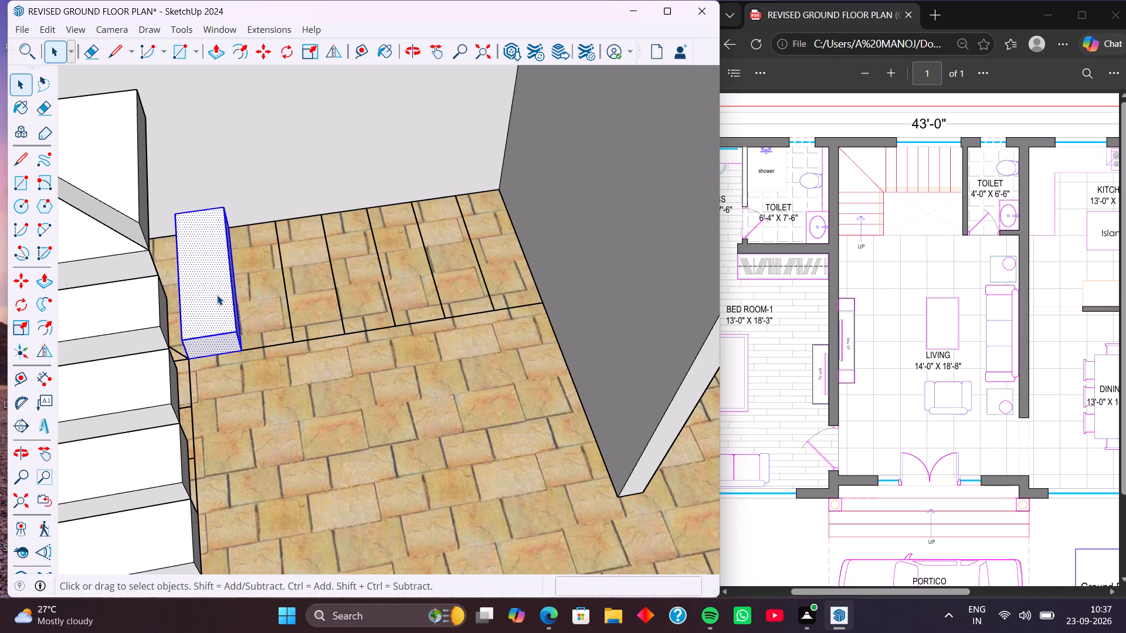
triple_click(217, 295)
right_click(217, 295)
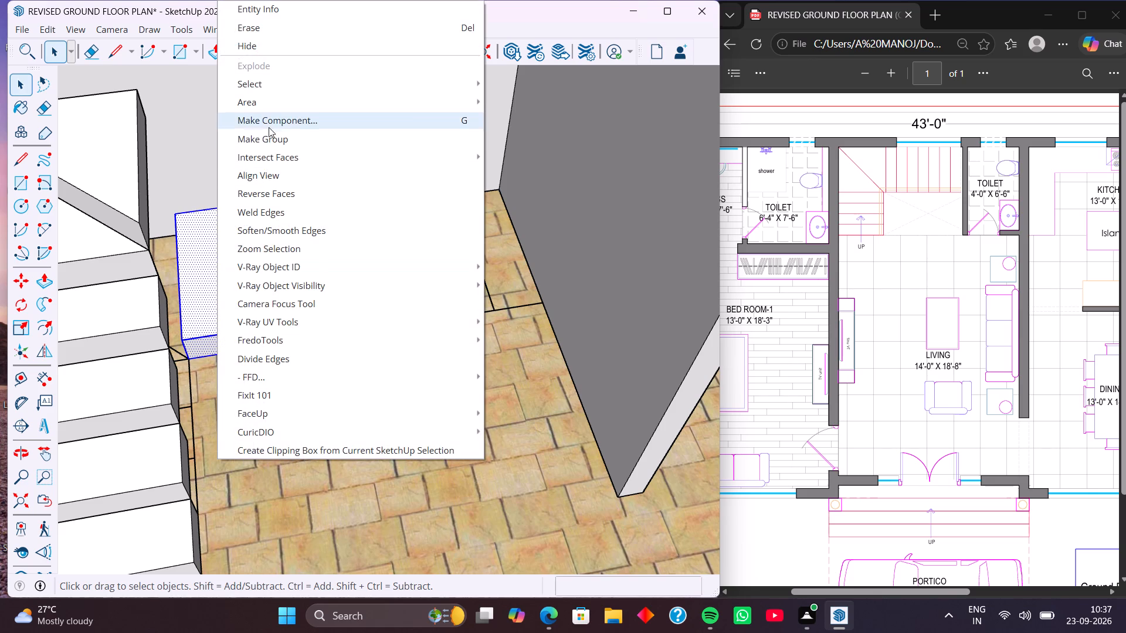
click(270, 139)
Move the rear flight's first step group from its bottom front corner to the second winder's top inner corner.
middle_drag(290, 263, 267, 258)
middle_click(253, 305)
scroll(248, 304, up, 1)
scroll(248, 304, down, 3)
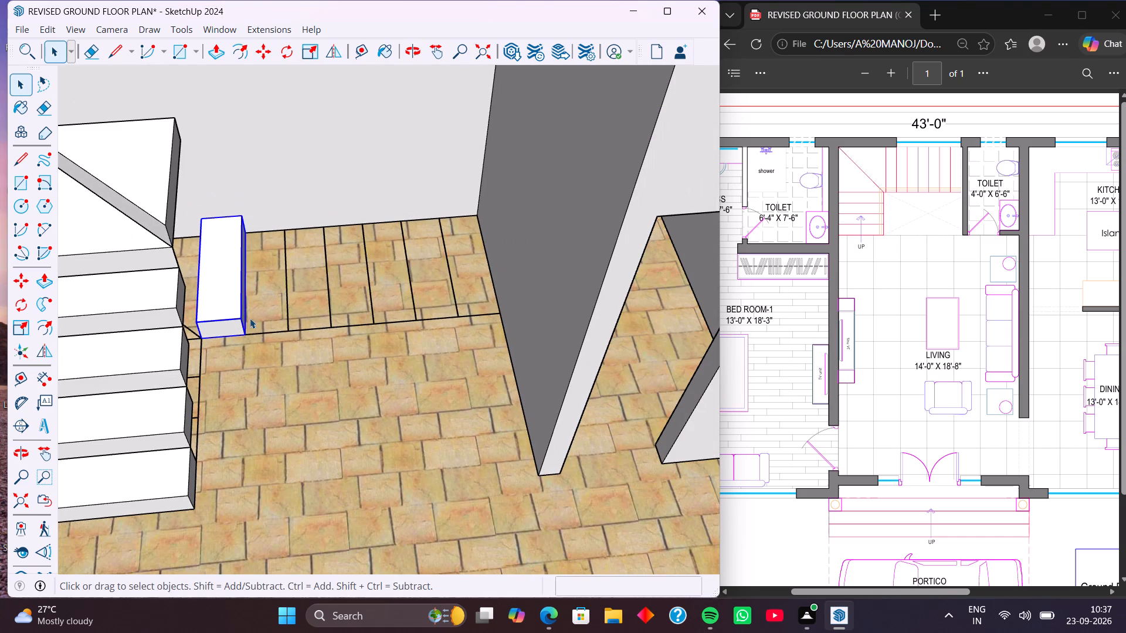
key(m)
scroll(212, 356, up, 4)
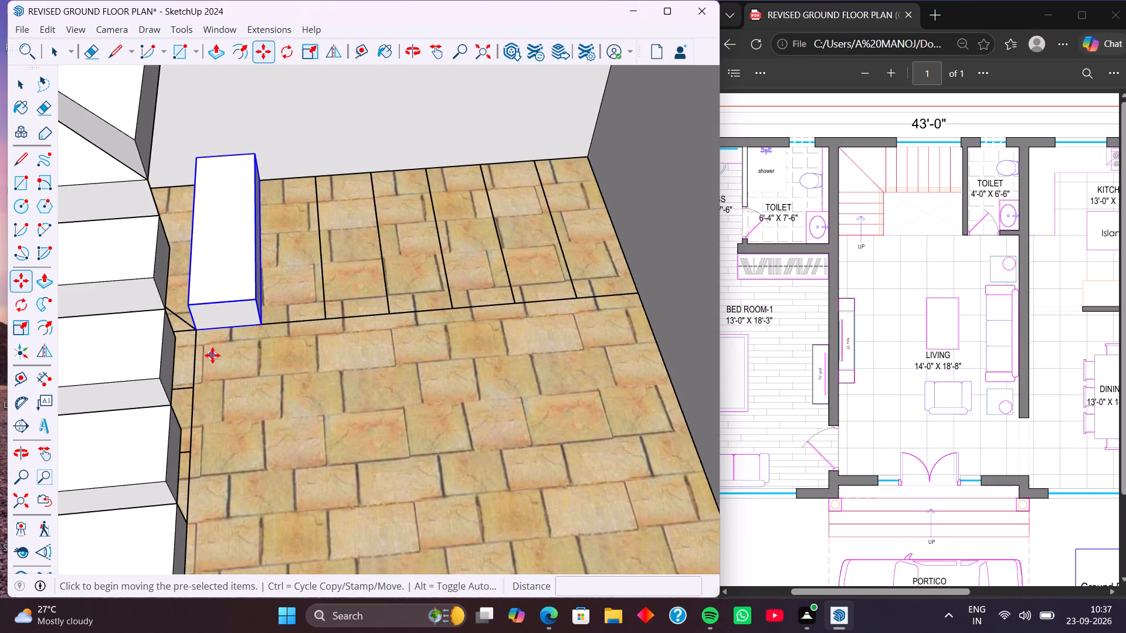
scroll(206, 341, up, 3)
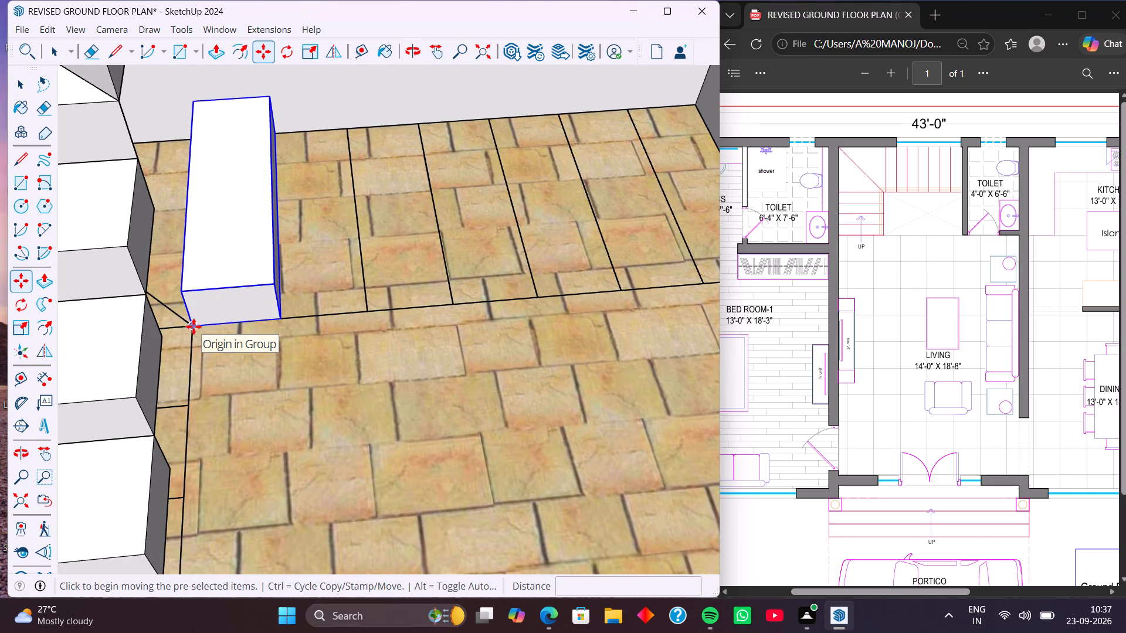
click(192, 325)
scroll(205, 263, down, 12)
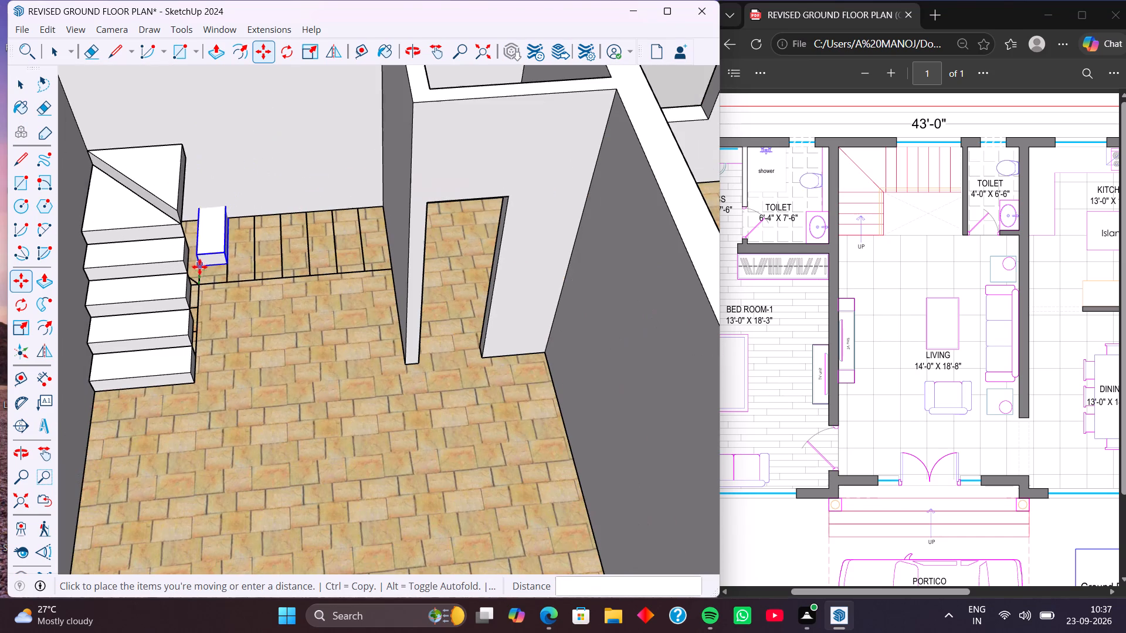
scroll(171, 214, up, 9)
middle_drag(175, 224, 238, 224)
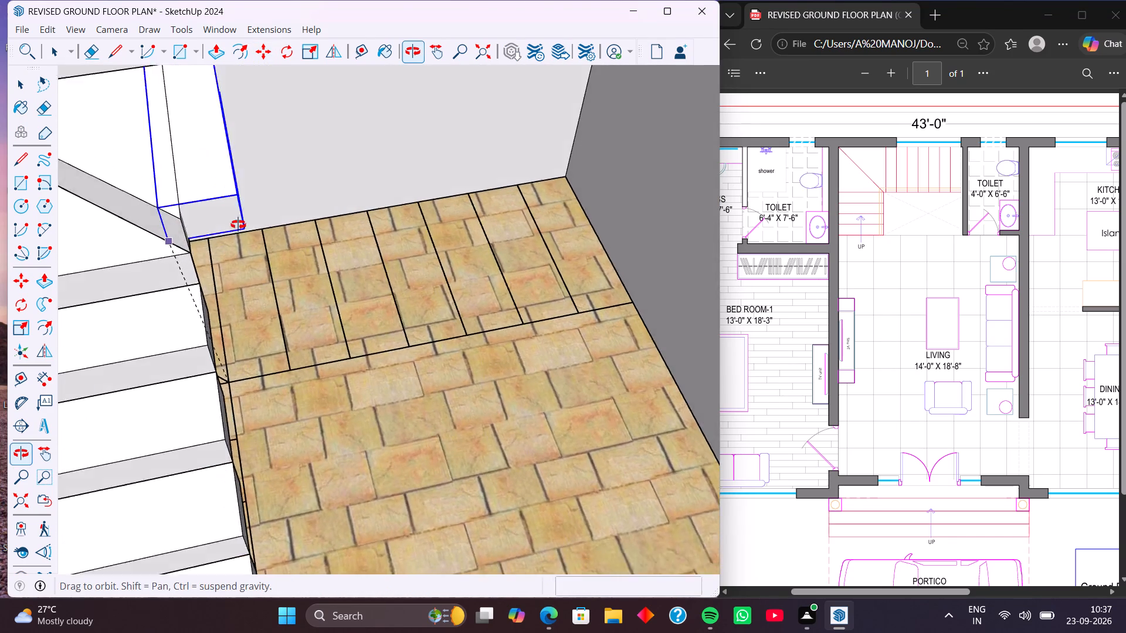
middle_drag(238, 224, 252, 220)
click(177, 233)
Copy the first rear step about 1' 1 3/16" diagonally onto its own top far corner and array it as 6 copies.
scroll(171, 237, down, 7)
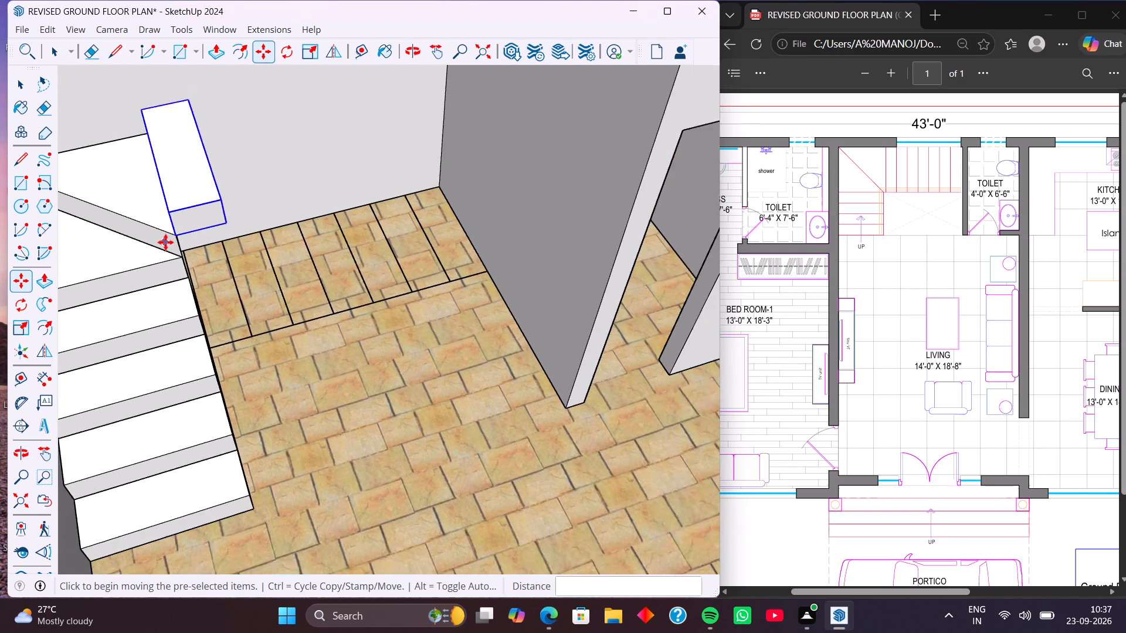
scroll(165, 242, down, 1)
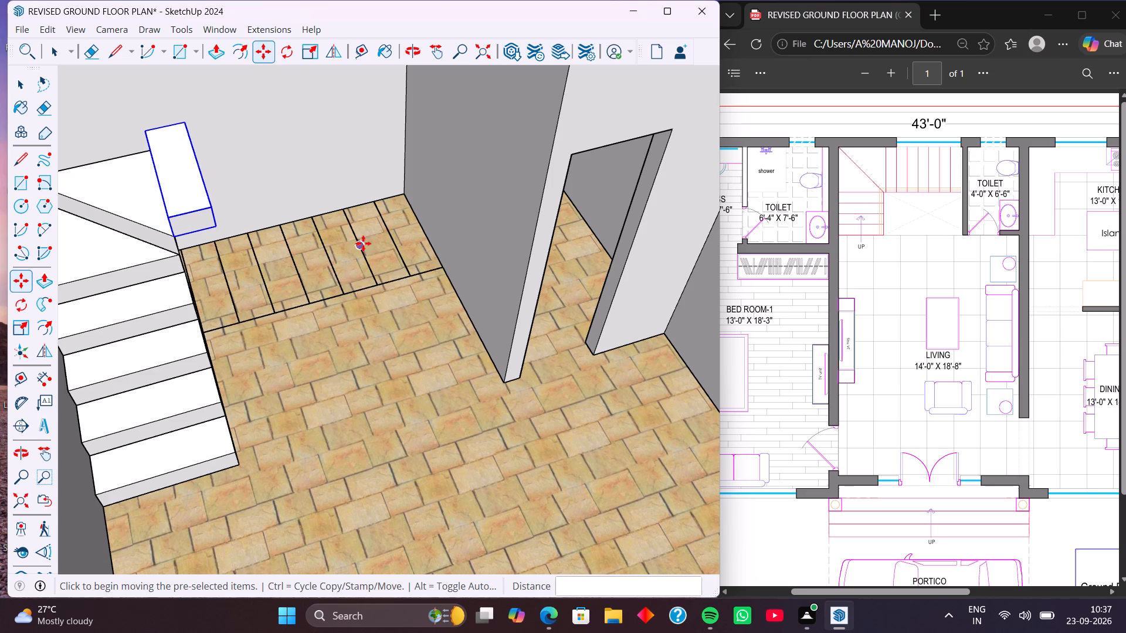
click(174, 237)
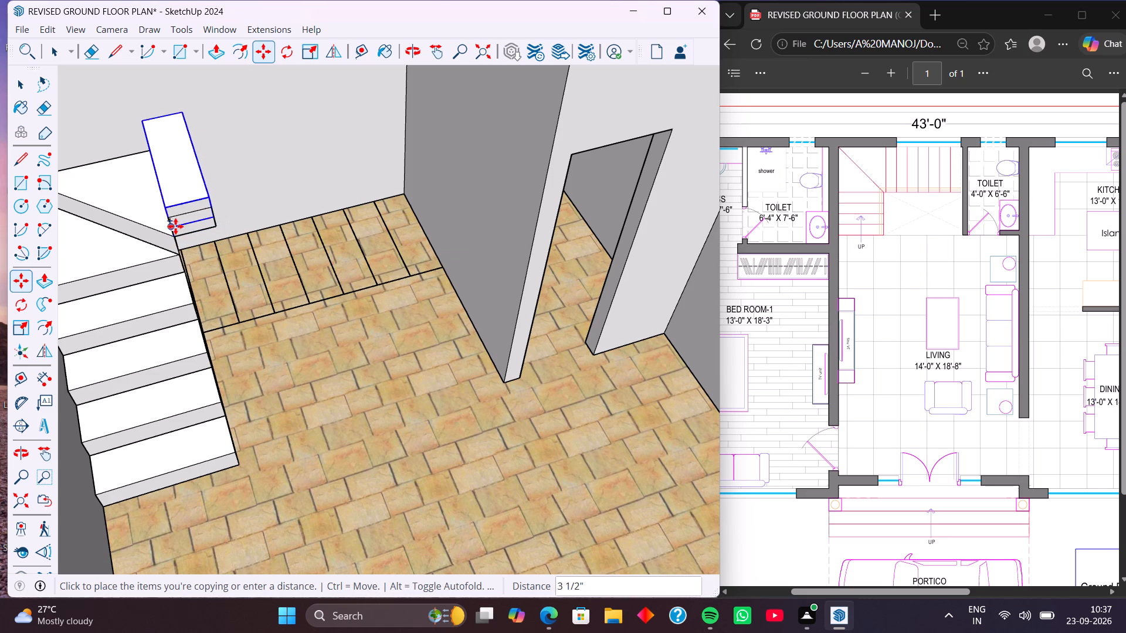
click(211, 206)
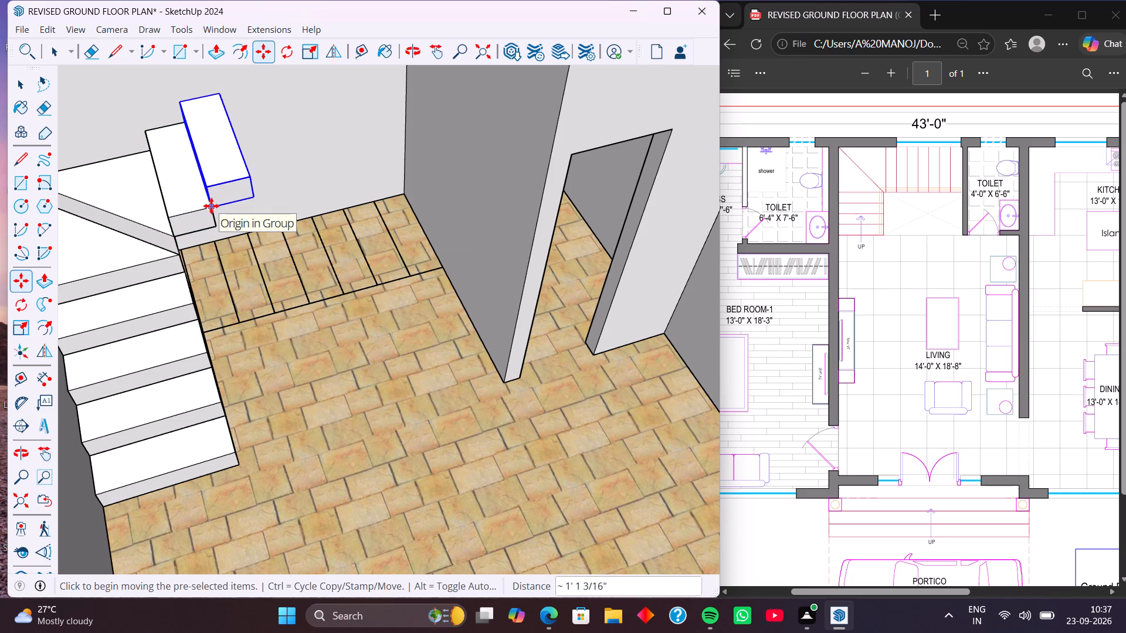
text(6x)
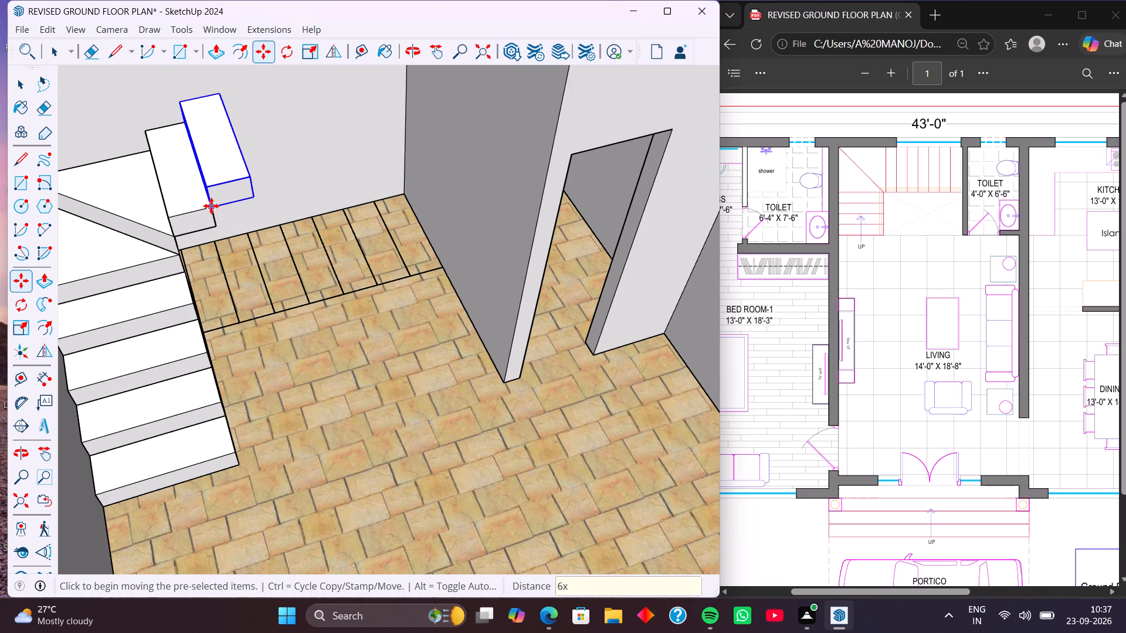
key(Return)
scroll(211, 206, down, 6)
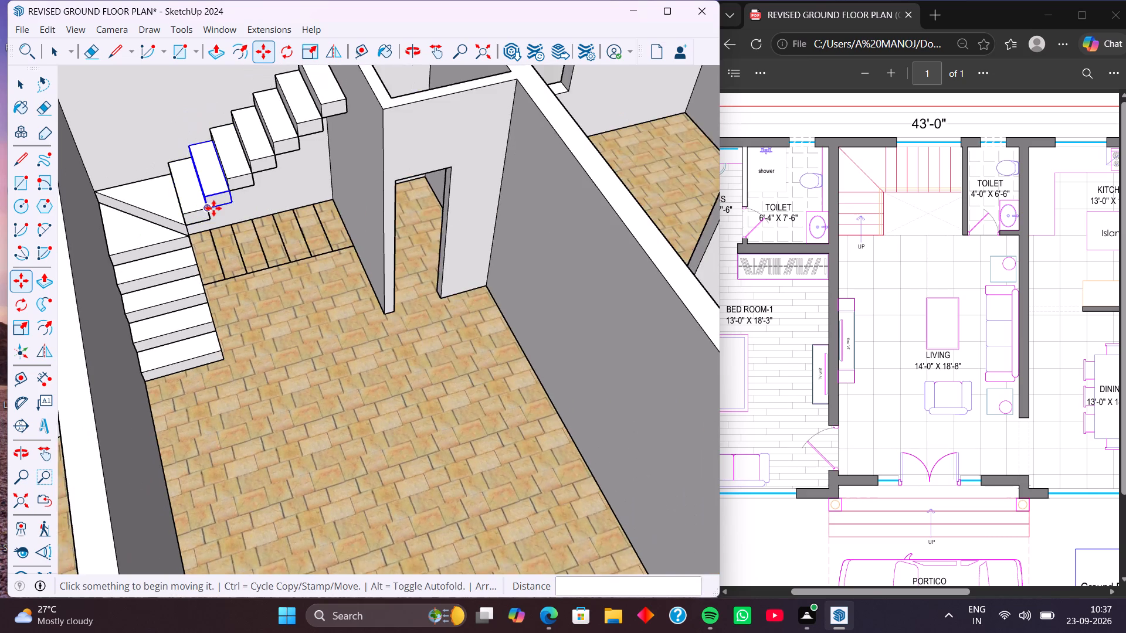
scroll(213, 208, down, 2)
middle_drag(270, 184, 179, 221)
scroll(242, 210, down, 4)
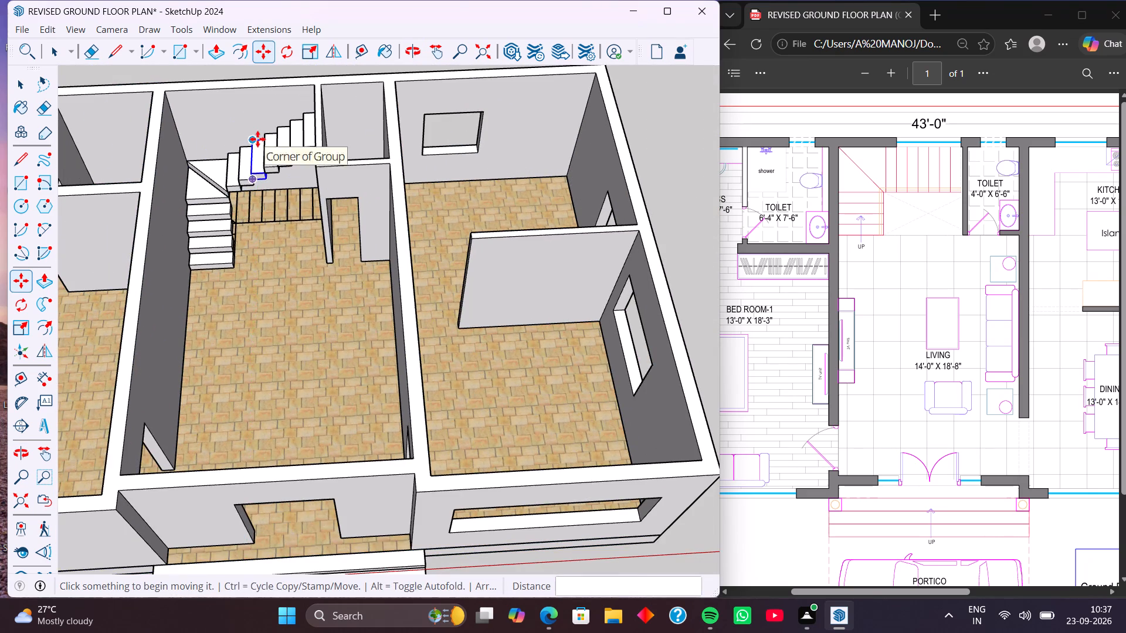
key(space)
Examine the full staircase from several angles, including how the rear flight's top step meets the toilet wall.
scroll(260, 142, down, 4)
shift+middle_drag(257, 243, 246, 376)
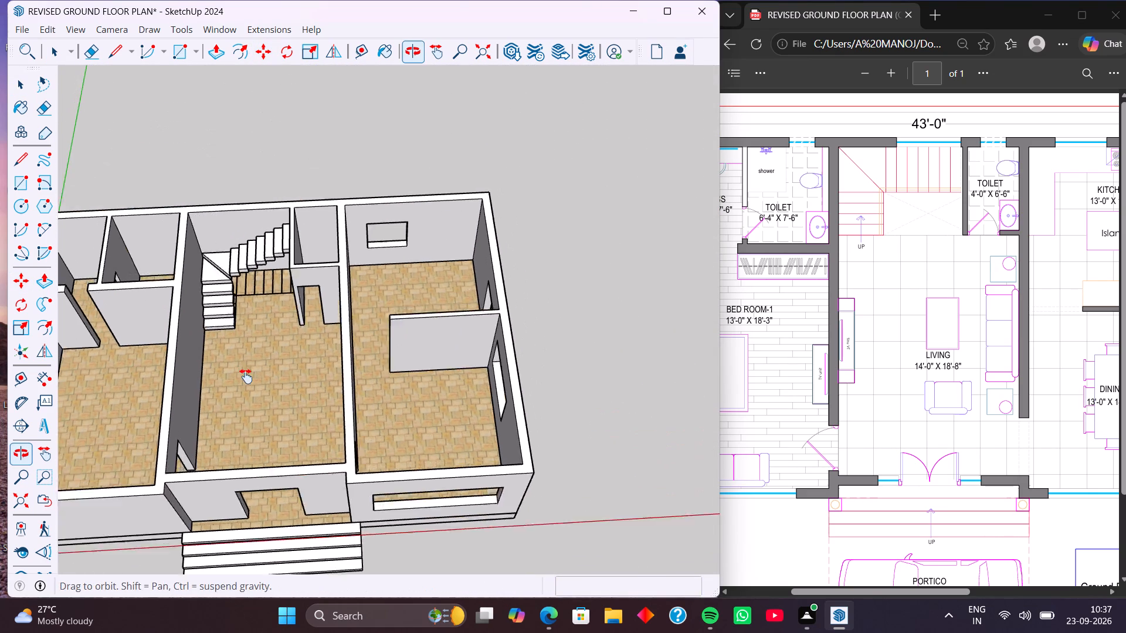
shift+middle_drag(246, 376, 245, 387)
middle_drag(228, 316, 390, 270)
middle_drag(269, 314, 347, 300)
scroll(347, 300, up, 1)
scroll(241, 359, up, 7)
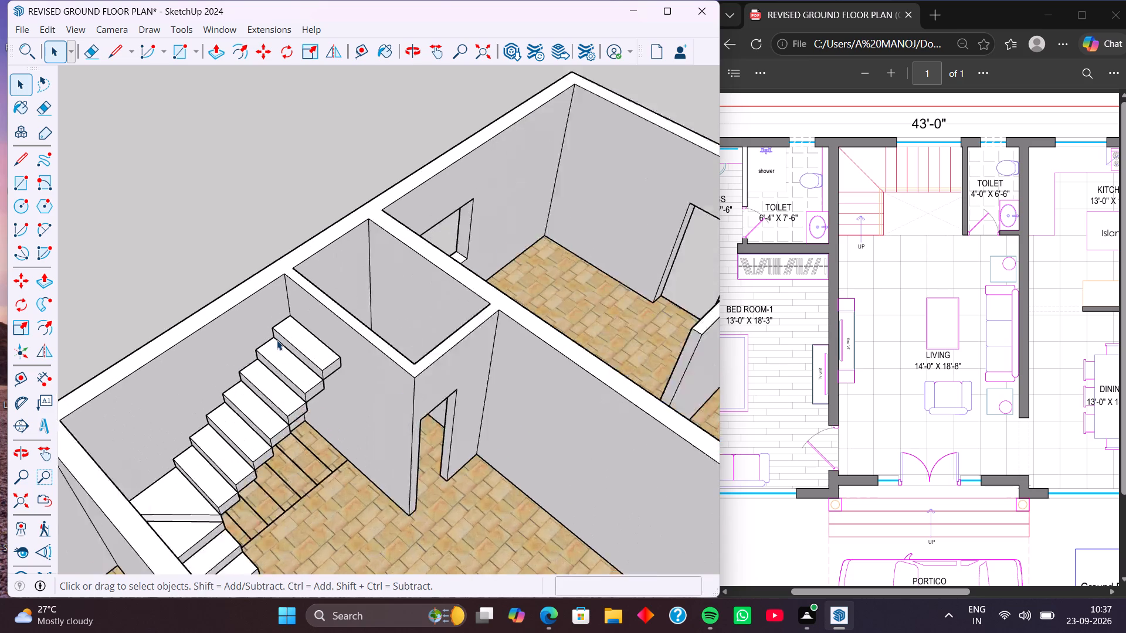
scroll(277, 340, up, 5)
middle_drag(286, 349, 246, 199)
middle_drag(307, 304, 226, 304)
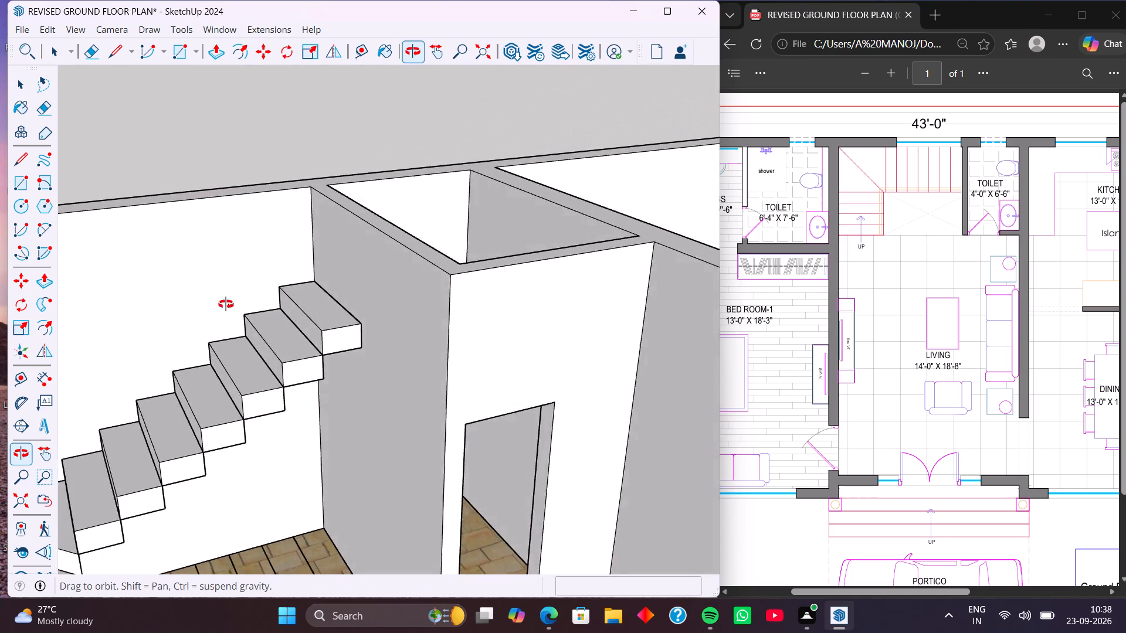
middle_drag(226, 304, 134, 318)
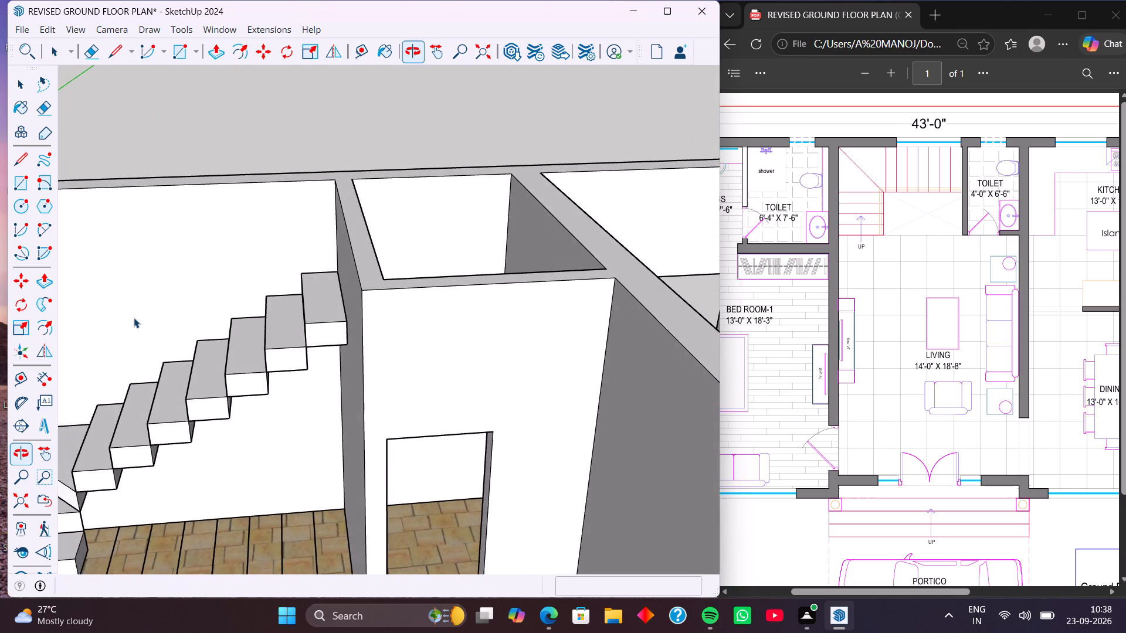
scroll(139, 313, down, 11)
middle_drag(184, 321, 199, 400)
scroll(195, 375, down, 5)
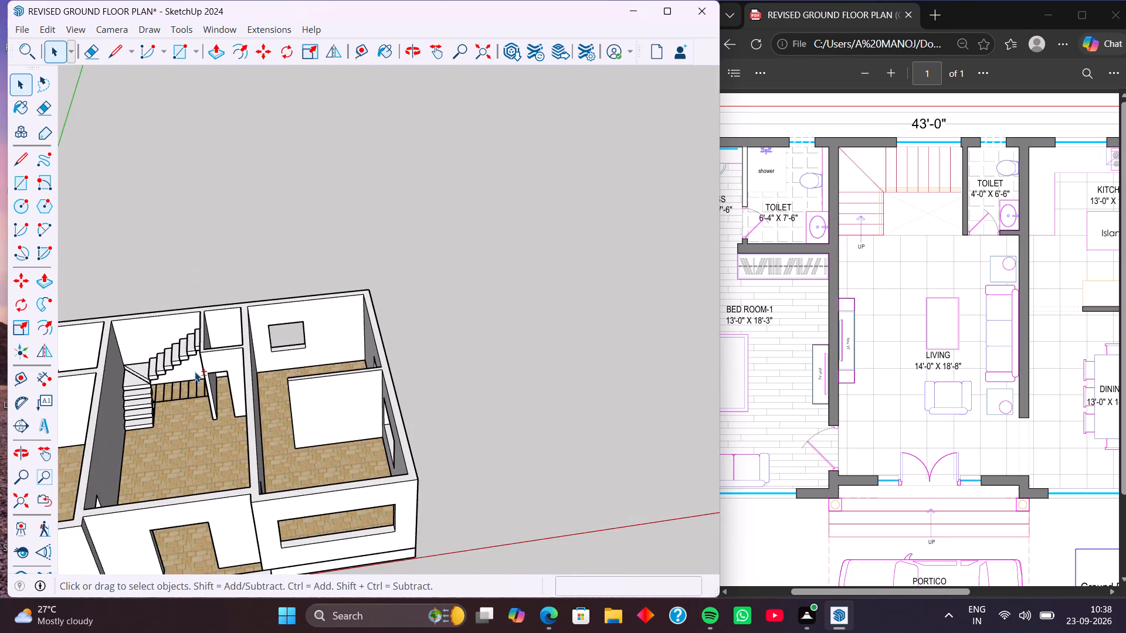
shift+middle_drag(195, 371, 231, 345)
middle_drag(249, 368, 246, 460)
shift+middle_drag(186, 348, 202, 447)
scroll(183, 449, up, 7)
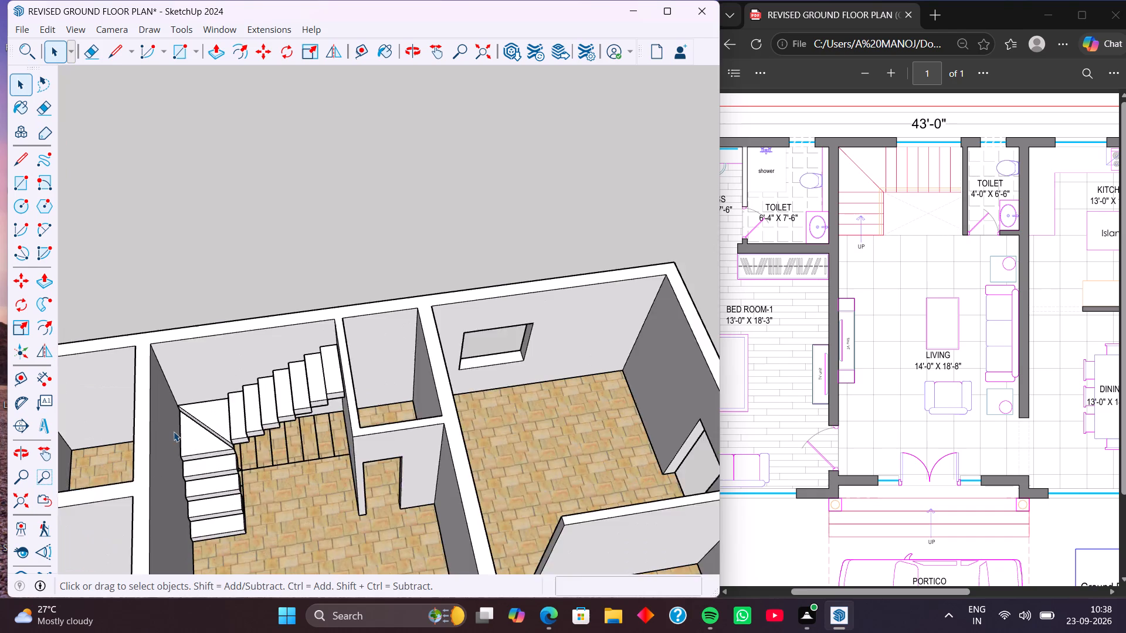
scroll(174, 431, up, 2)
shift+middle_drag(209, 443, 208, 365)
middle_drag(247, 392, 214, 393)
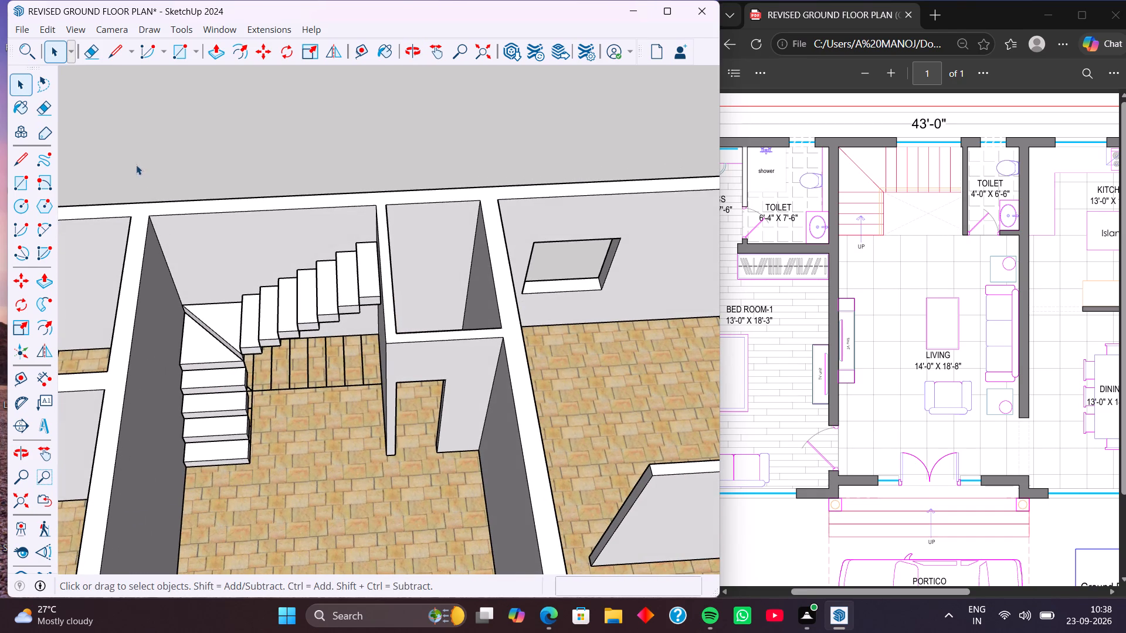
Paint the four front flight steps and both corner winders with Stone Vein Gray from the Stone materials.
click(27, 108)
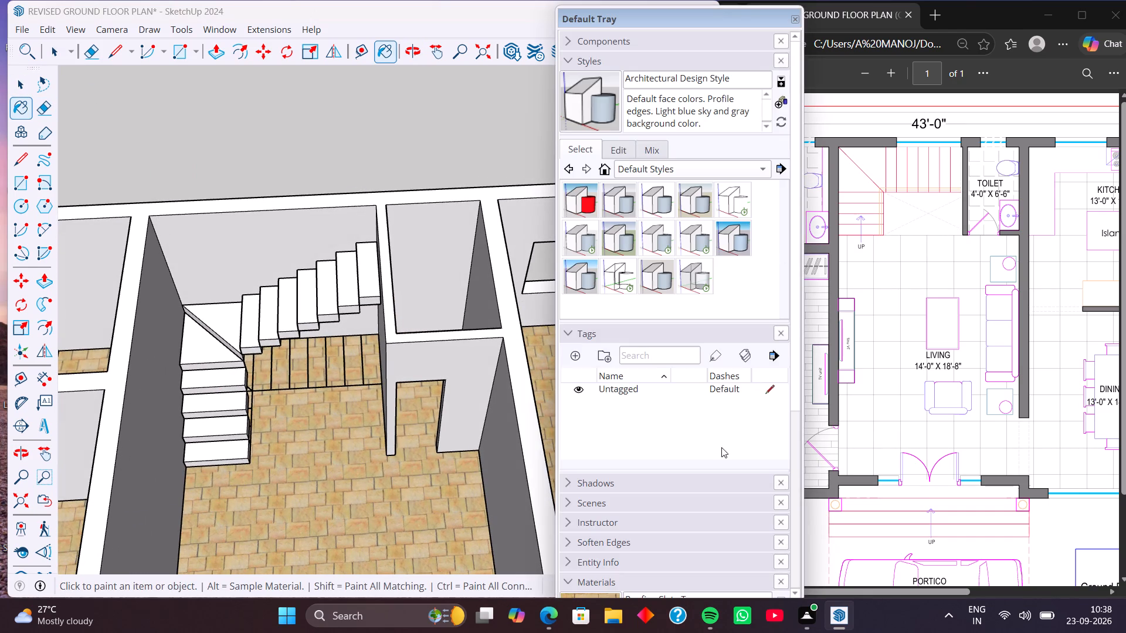
scroll(720, 447, down, 6)
scroll(656, 389, down, 9)
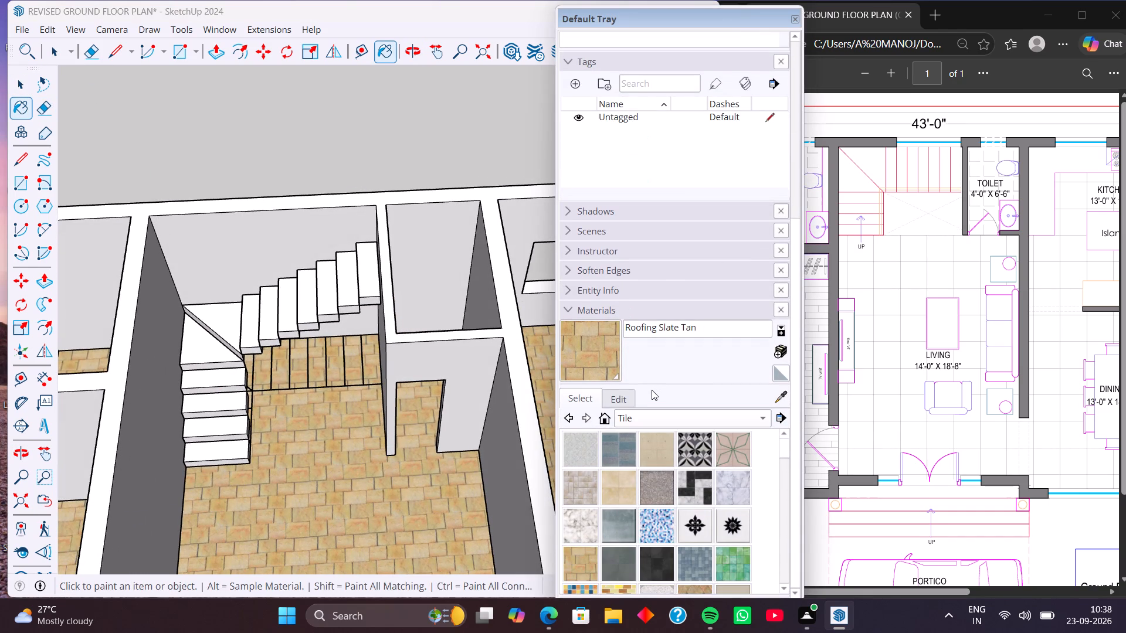
click(761, 421)
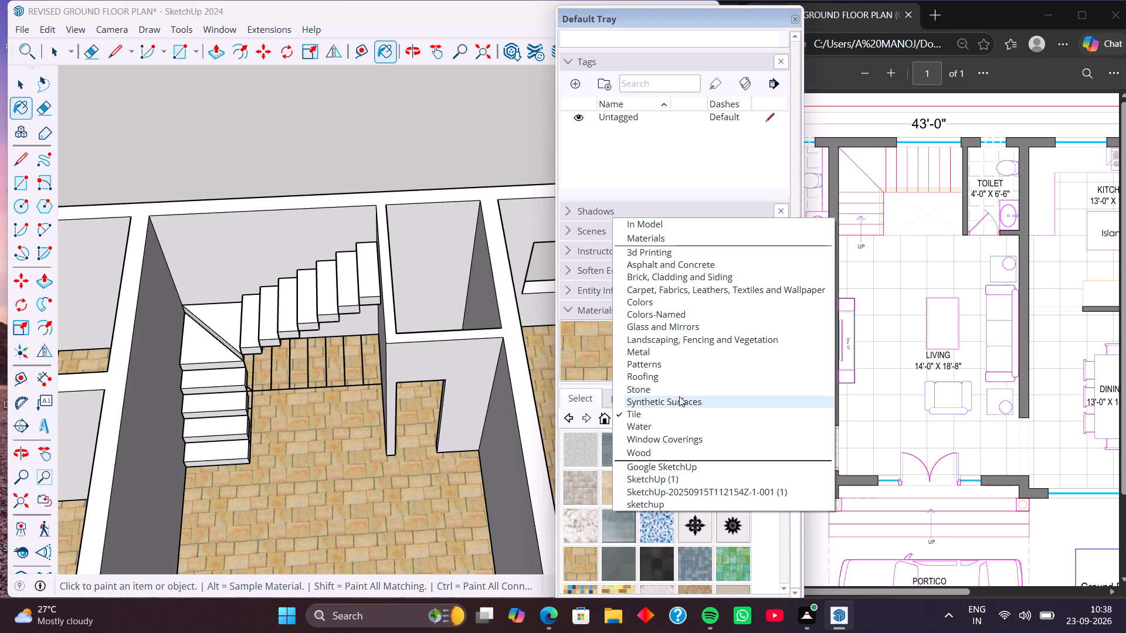
click(658, 389)
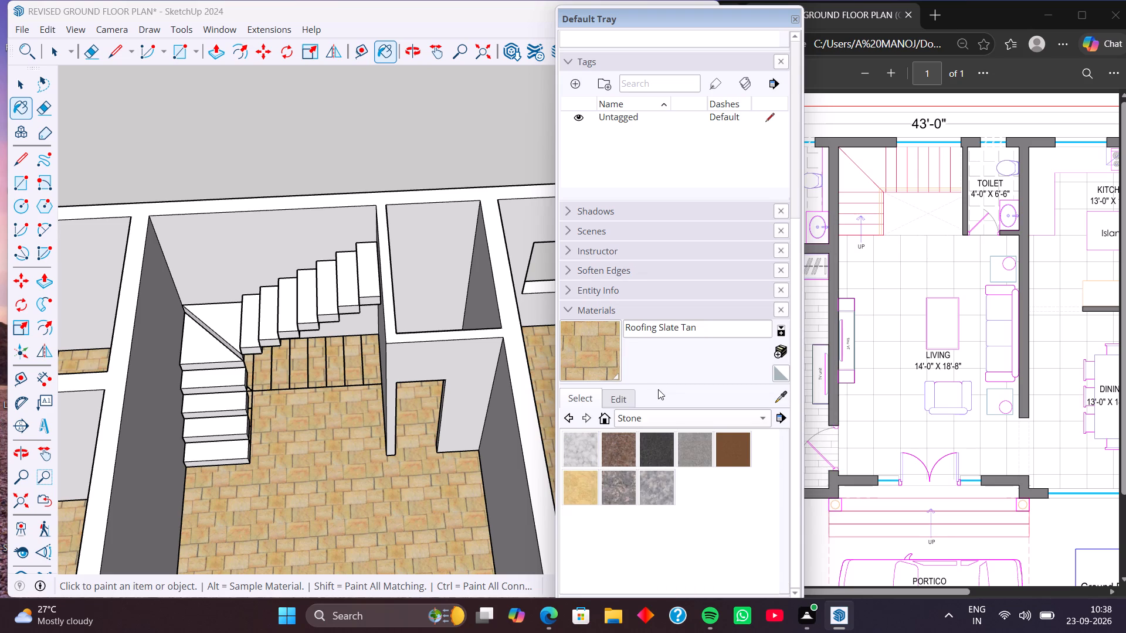
click(660, 476)
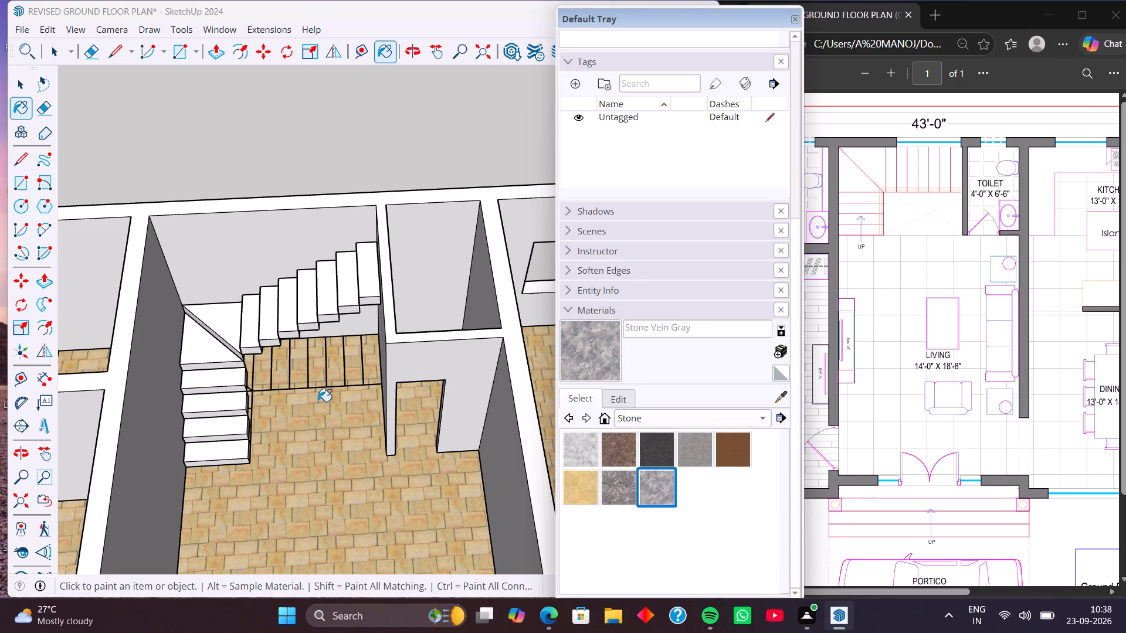
click(209, 447)
click(214, 435)
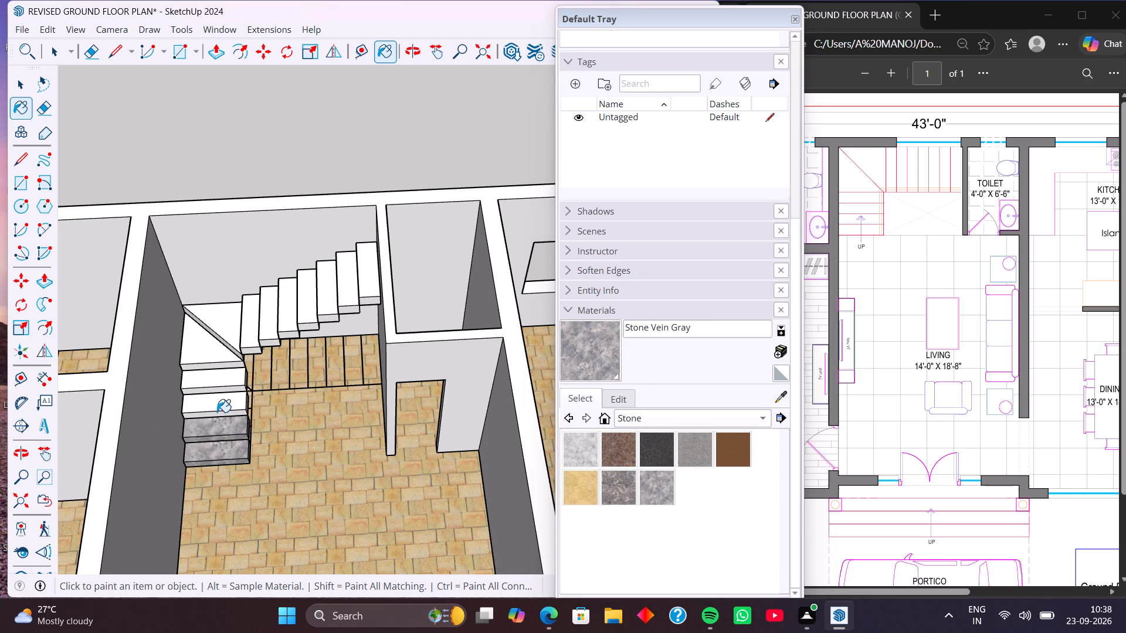
click(218, 407)
click(215, 387)
click(207, 354)
click(221, 325)
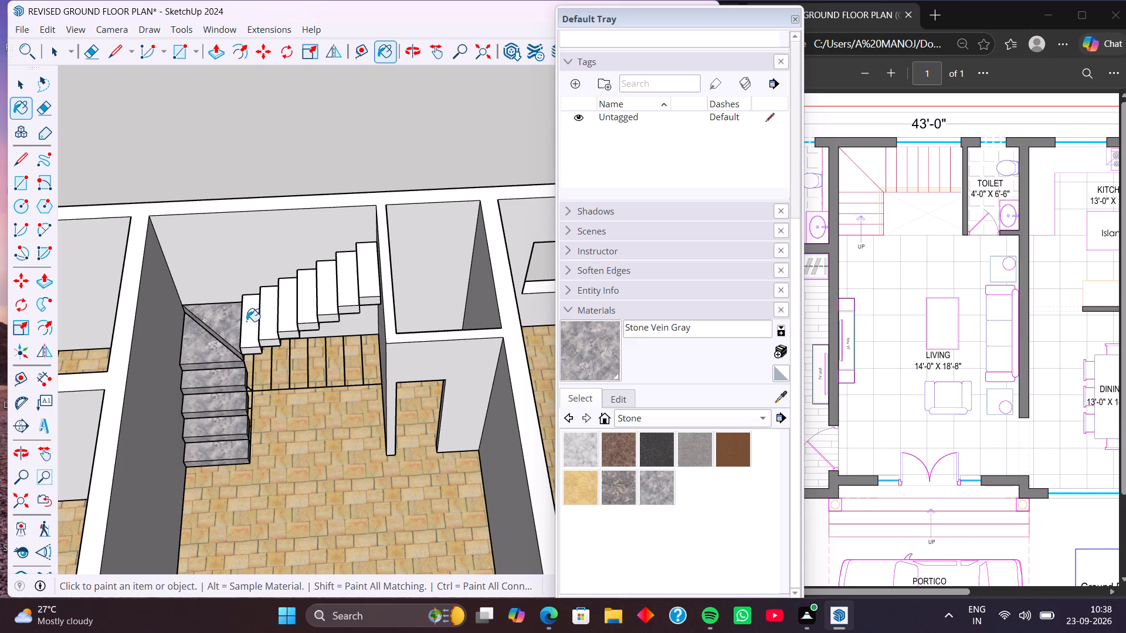
Paint all seven steps of the rear flight with Stone Vein Gray.
click(248, 322)
click(270, 319)
click(284, 316)
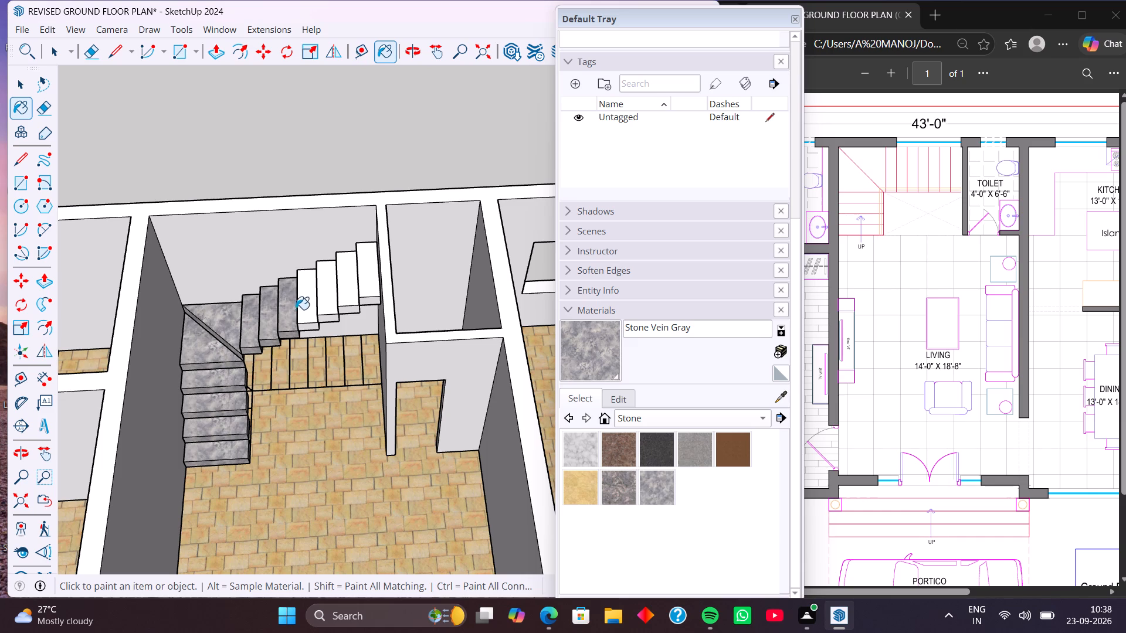
click(301, 307)
click(321, 301)
click(344, 294)
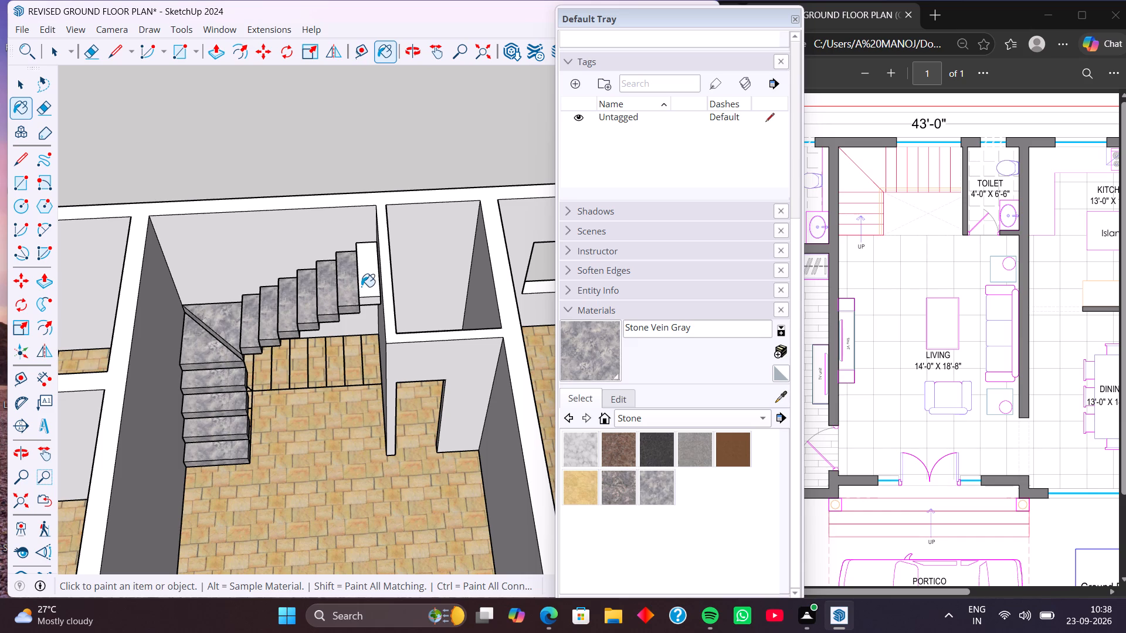
click(364, 287)
Repaint both corner winders with the Carrera Marble stone material.
click(588, 457)
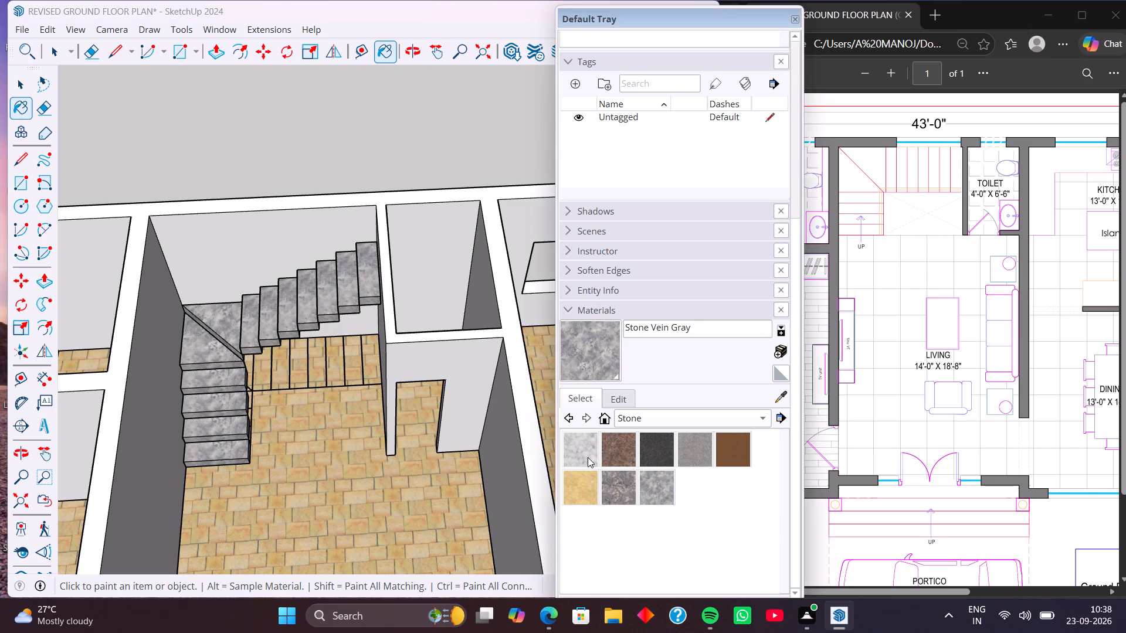
click(233, 320)
click(208, 353)
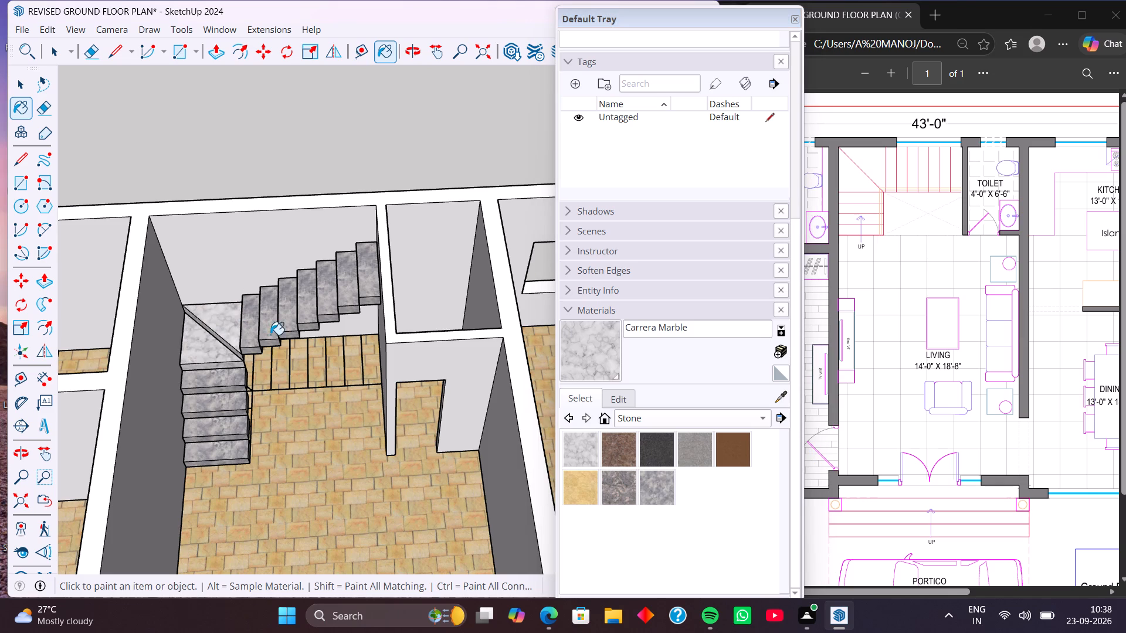
scroll(264, 349, down, 6)
middle_drag(284, 409, 301, 478)
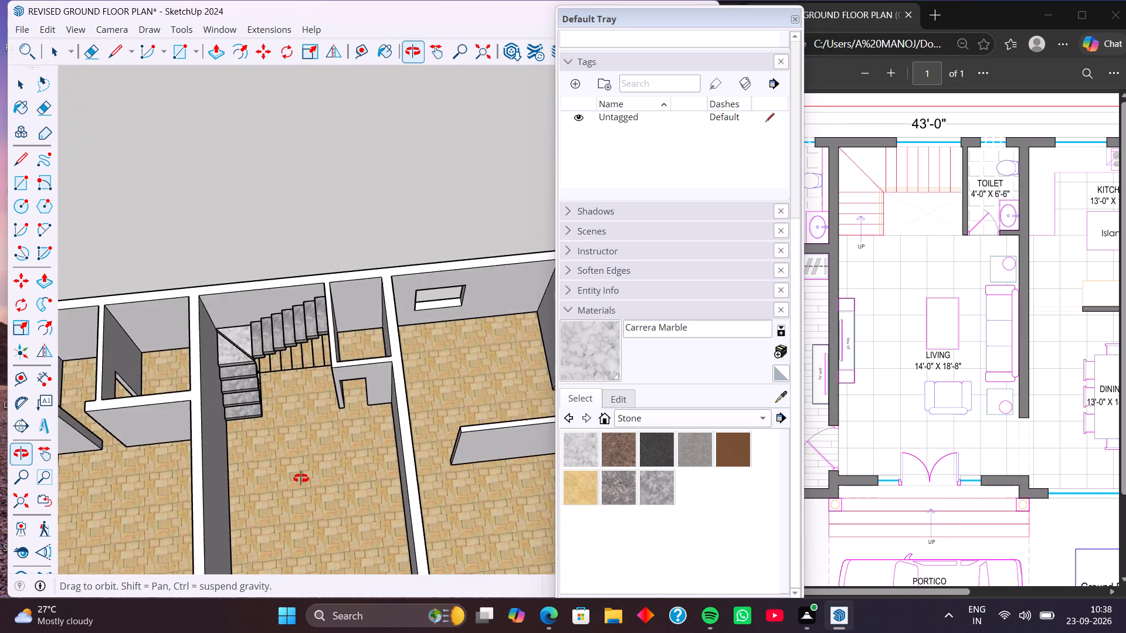
middle_drag(301, 478, 300, 485)
middle_drag(310, 431, 284, 431)
scroll(287, 417, down, 3)
key(space)
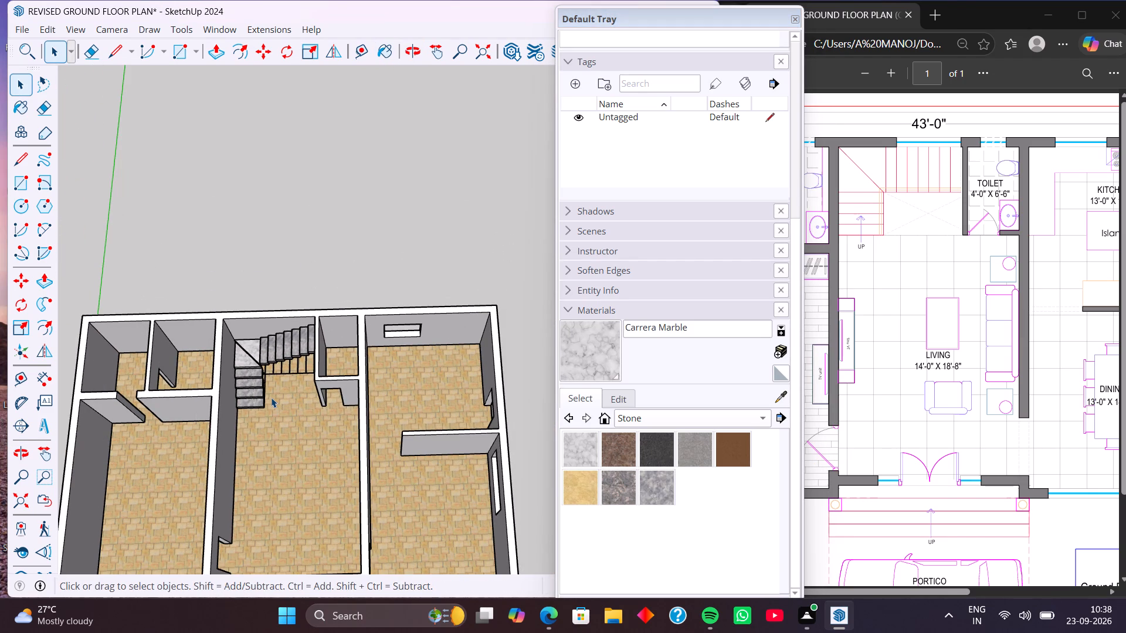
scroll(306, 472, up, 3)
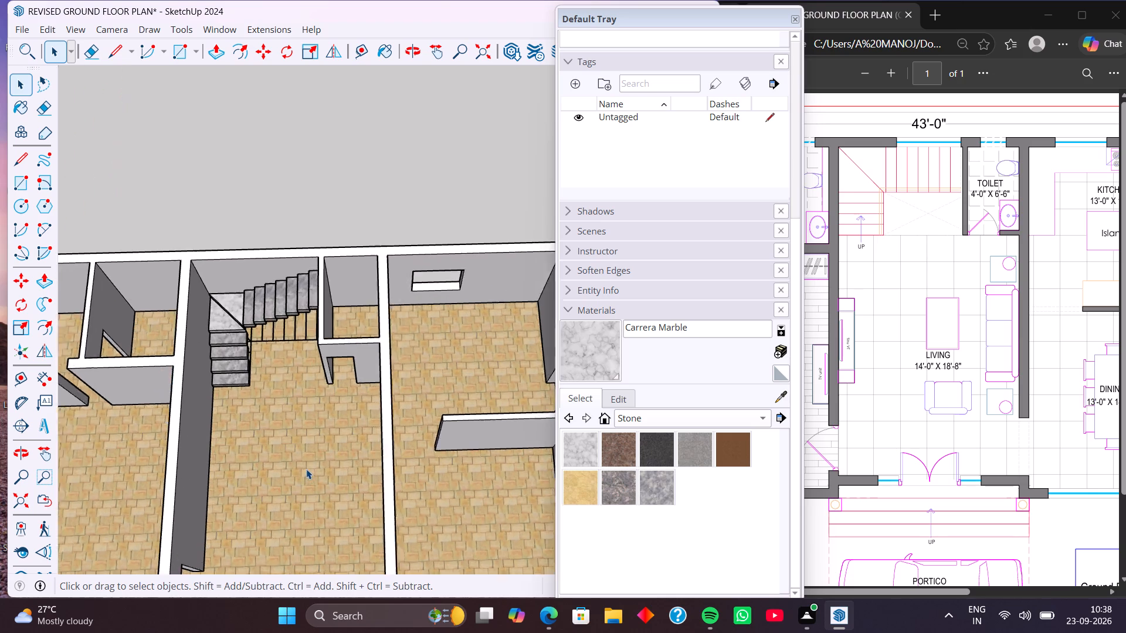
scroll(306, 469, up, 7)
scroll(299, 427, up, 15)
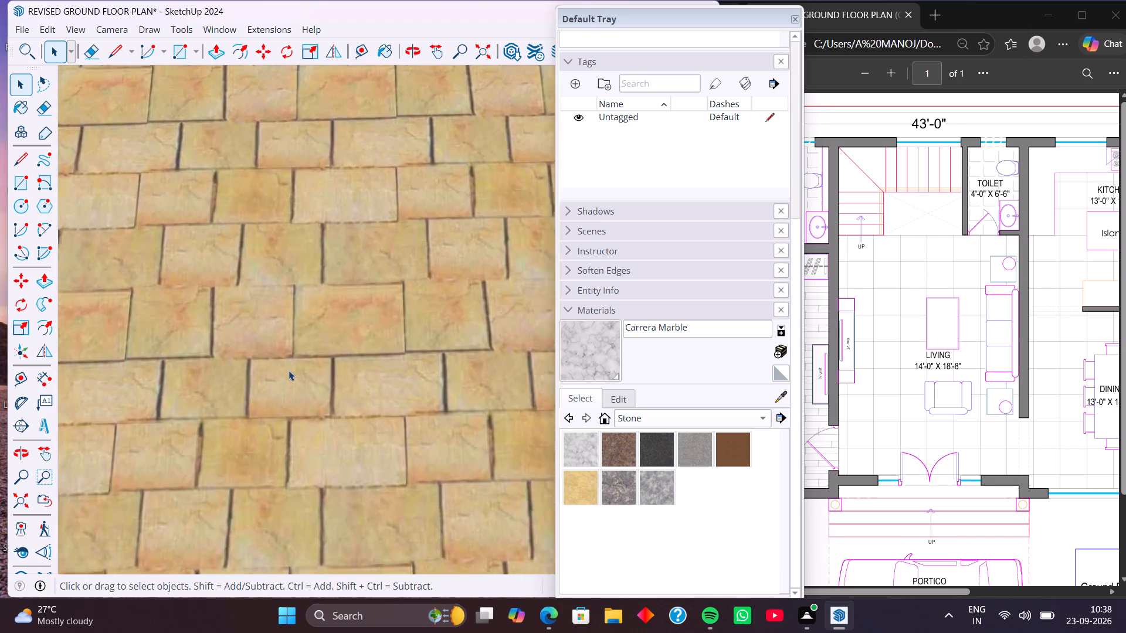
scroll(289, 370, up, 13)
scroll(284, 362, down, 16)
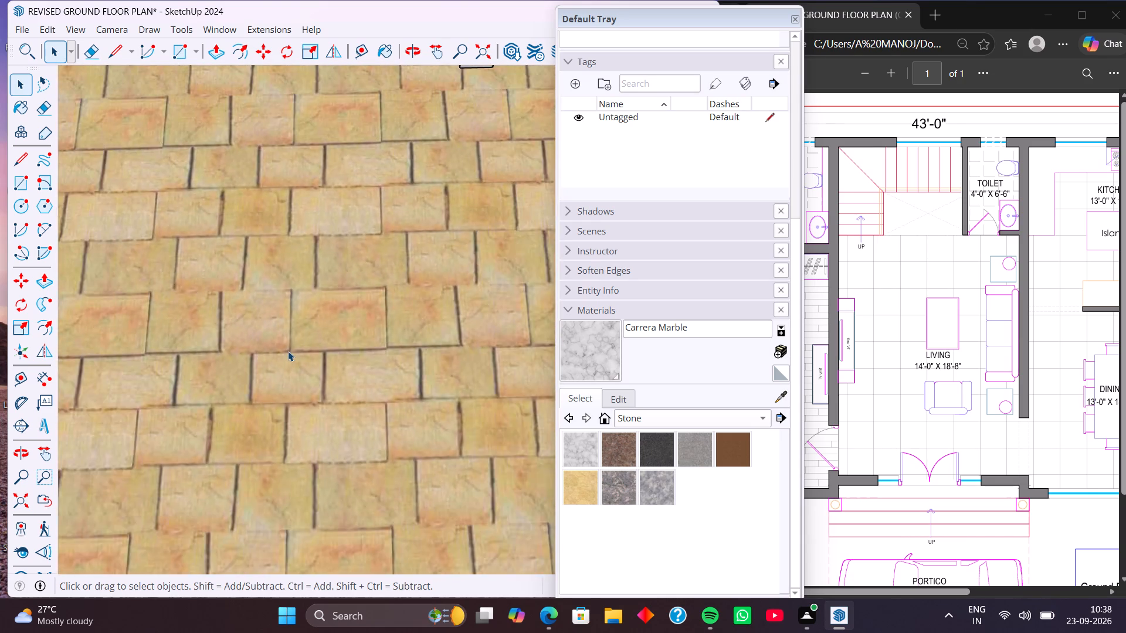
Paint all four front entrance steps with Granite Brown from the Stone materials.
scroll(288, 351, down, 20)
scroll(288, 351, down, 8)
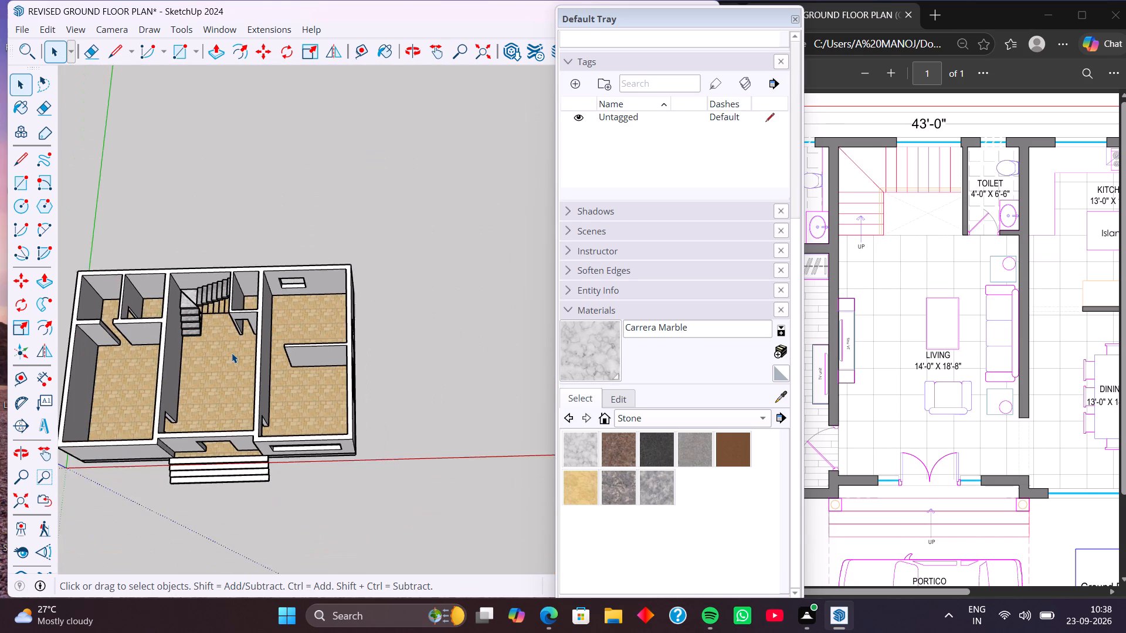
scroll(232, 353, down, 3)
middle_drag(231, 369, 331, 312)
middle_drag(323, 370, 327, 312)
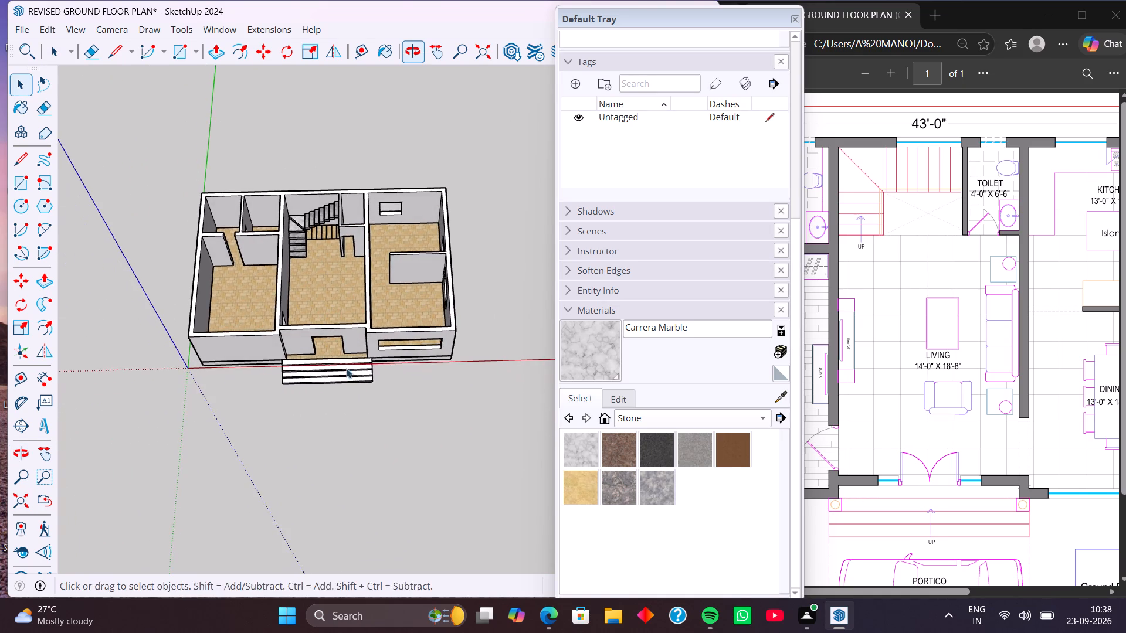
middle_drag(345, 368, 328, 367)
scroll(328, 356, up, 2)
middle_drag(330, 363, 331, 348)
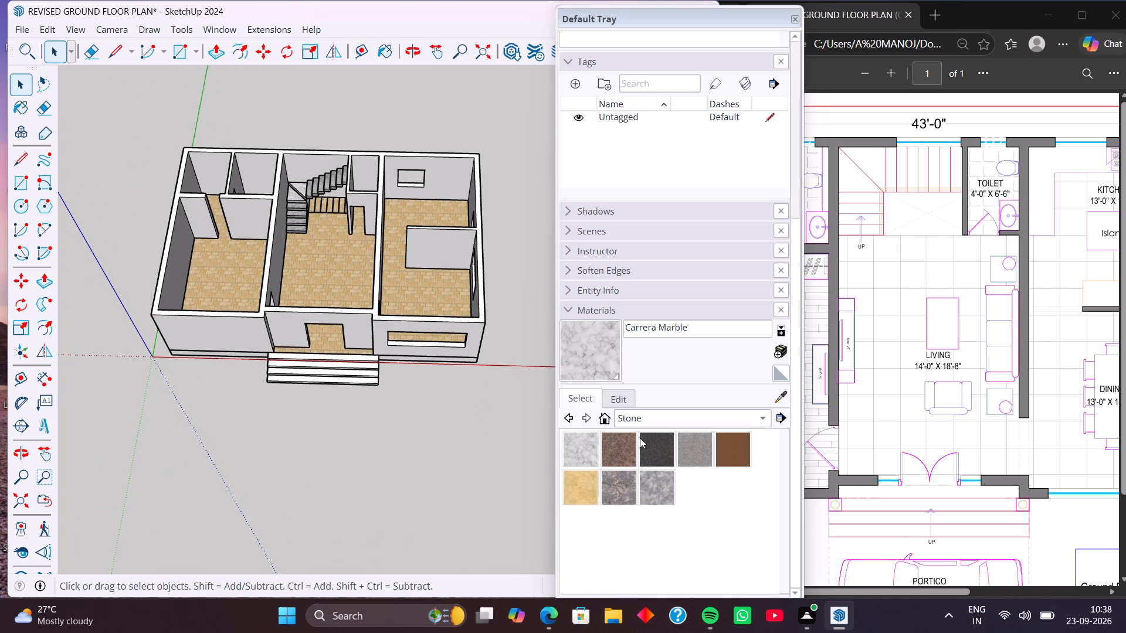
click(620, 451)
scroll(346, 386, up, 9)
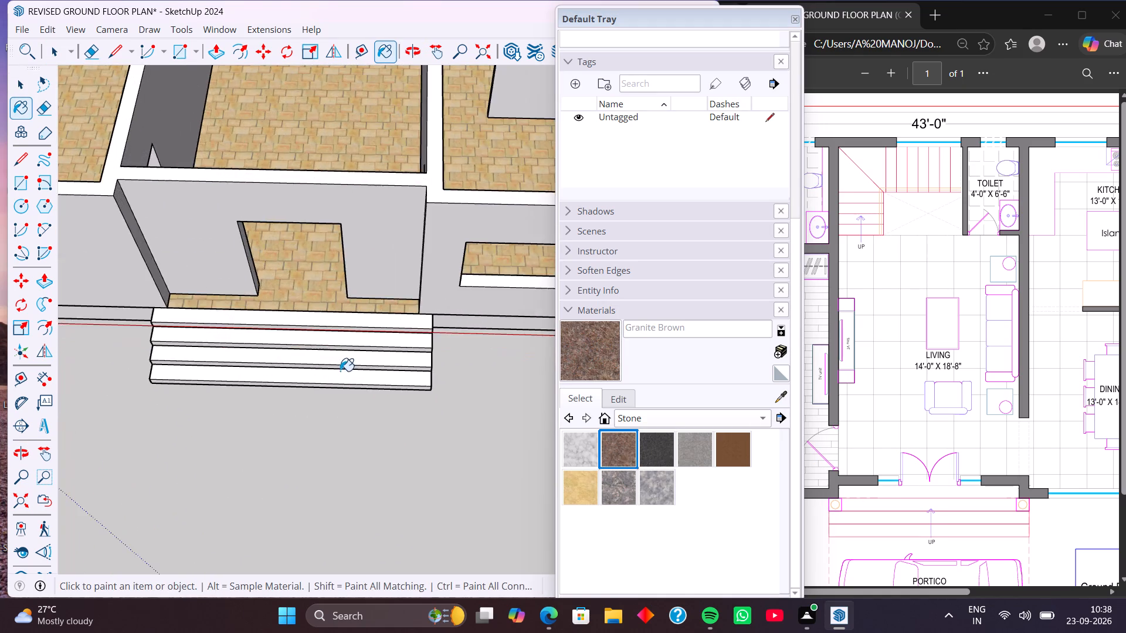
scroll(340, 371, up, 4)
click(351, 300)
click(350, 328)
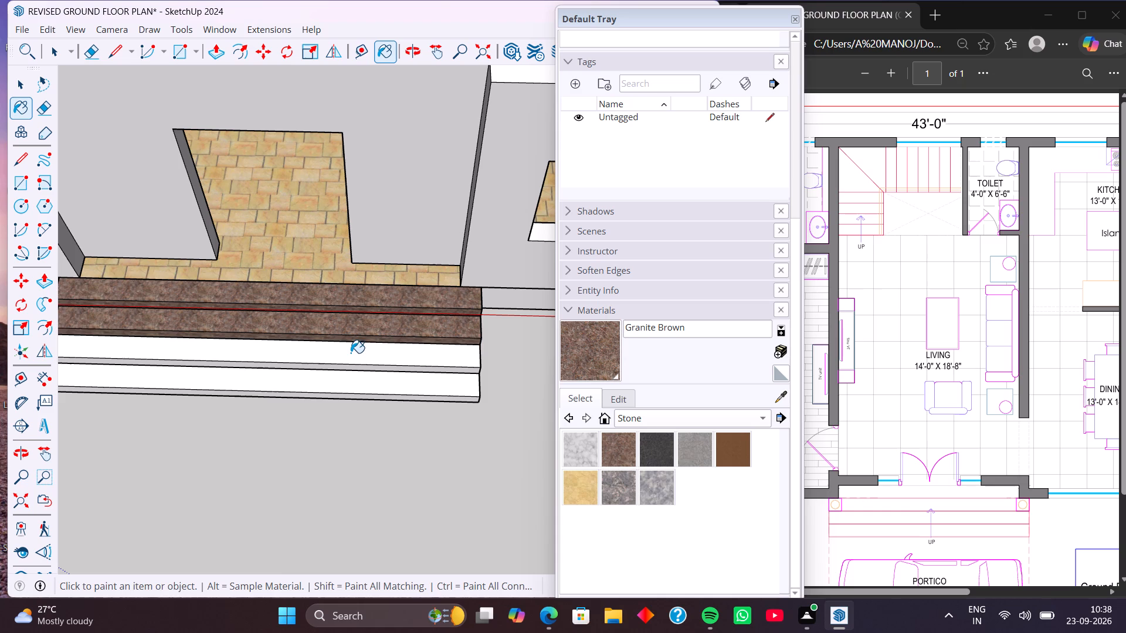
click(351, 353)
click(358, 380)
Examine the painted entrance steps and the whole house model from several angles.
scroll(346, 323, down, 3)
middle_drag(347, 335, 372, 251)
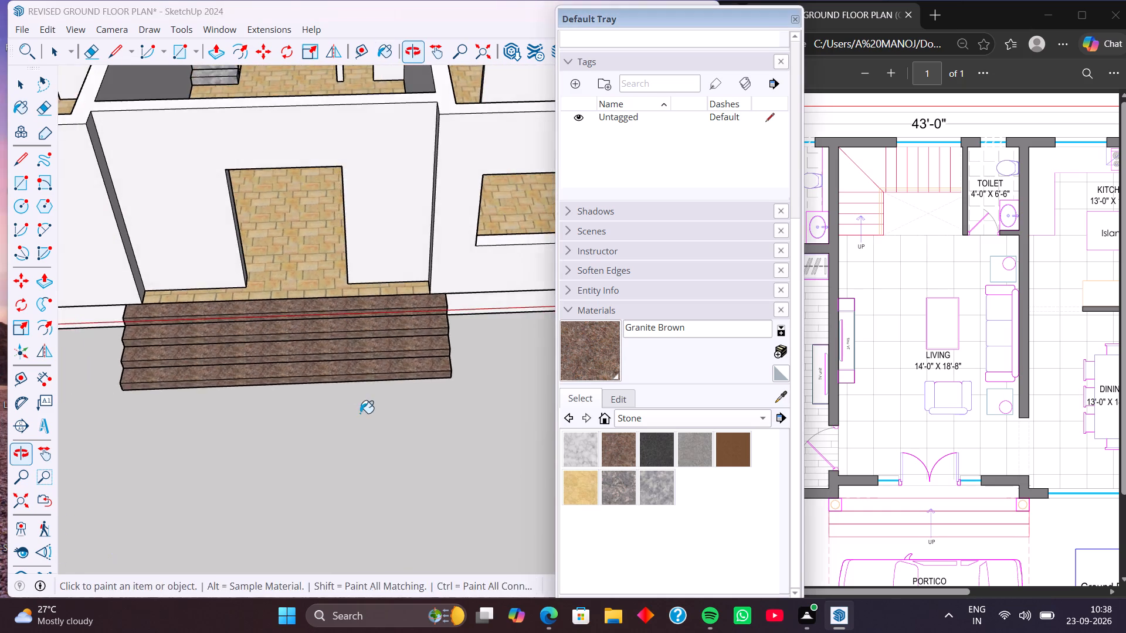
middle_drag(354, 406, 355, 267)
middle_drag(350, 329, 372, 196)
middle_drag(358, 218, 378, 131)
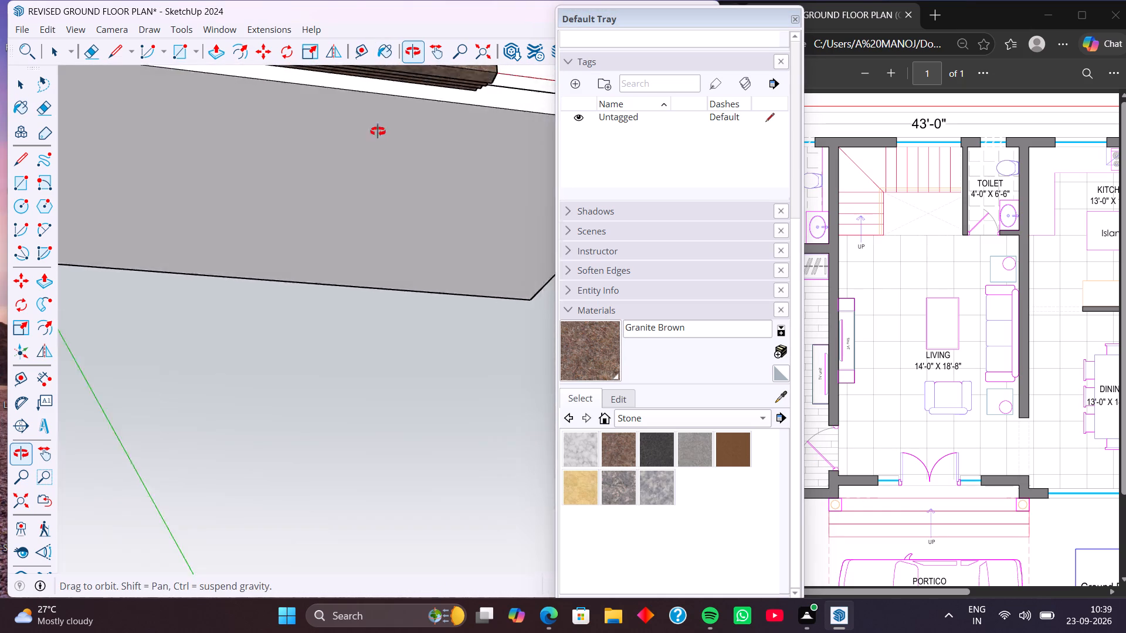
middle_drag(378, 131, 377, 321)
scroll(378, 300, down, 3)
middle_drag(378, 267, 370, 416)
middle_drag(359, 345, 338, 402)
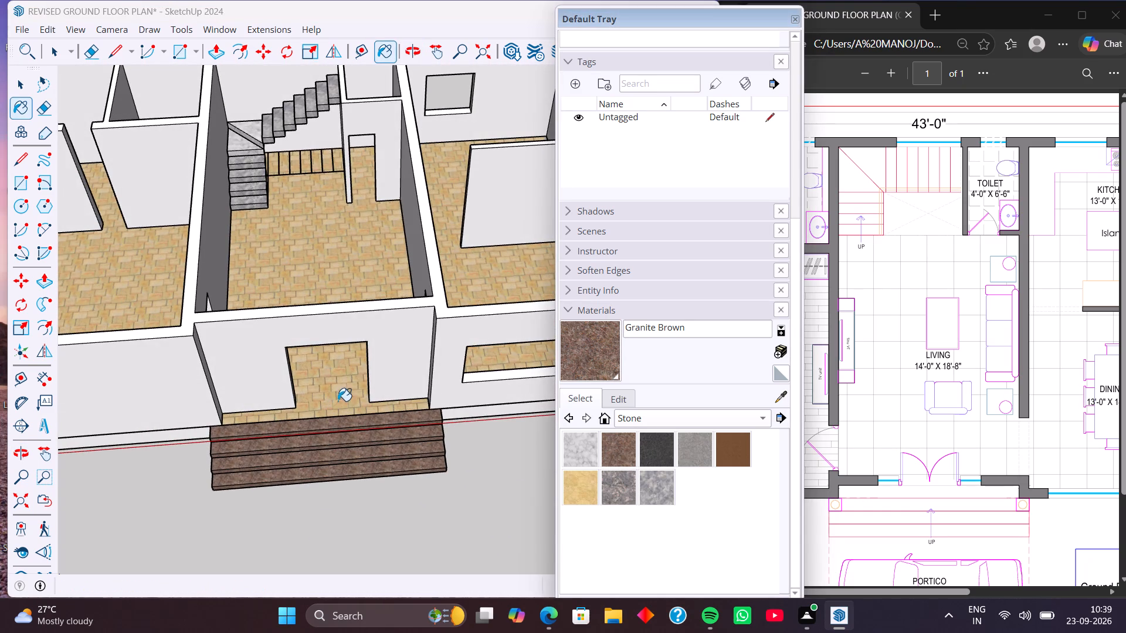
key(space)
scroll(335, 396, down, 8)
shift+middle_drag(313, 376, 331, 478)
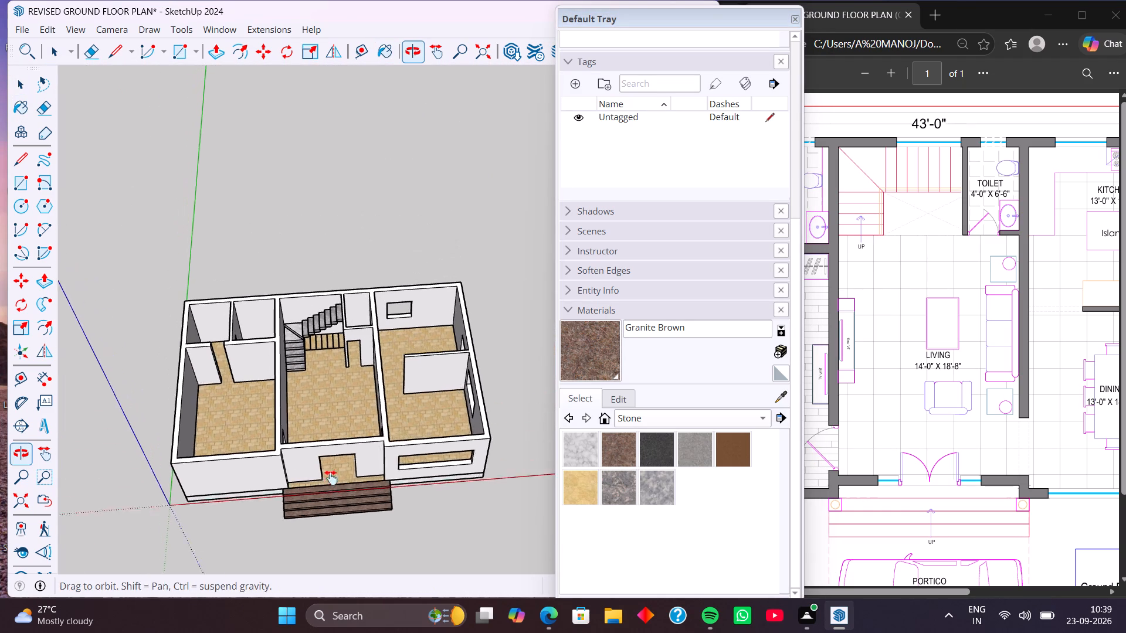
shift+middle_drag(331, 478, 331, 482)
scroll(331, 482, down, 1)
middle_click(342, 465)
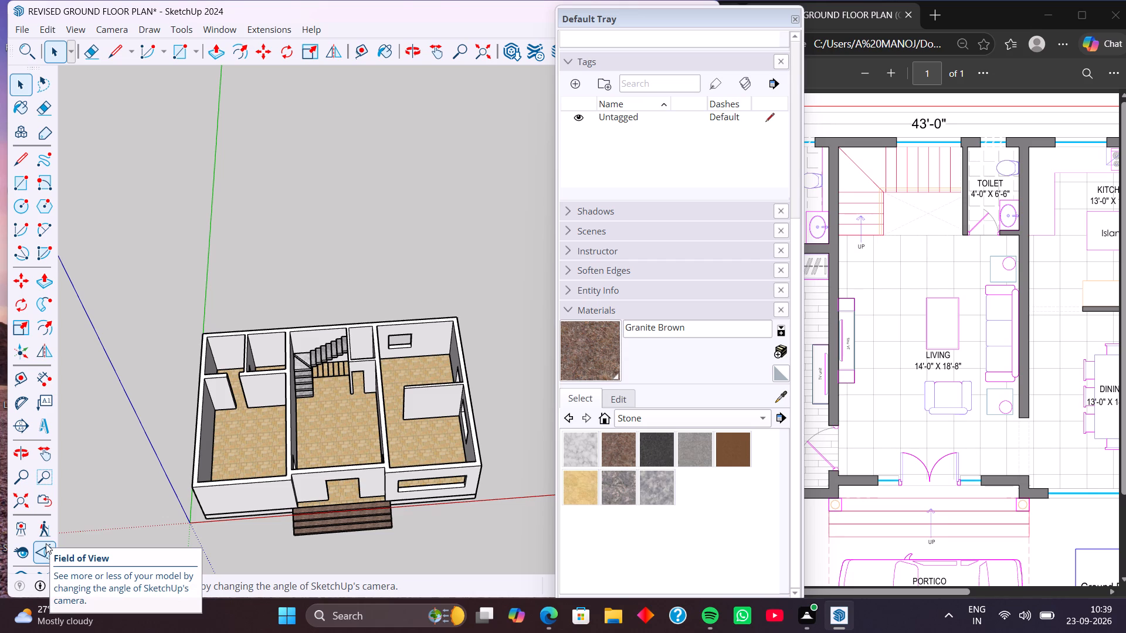
Try wider and narrower camera field of view angles on the house model.
click(46, 543)
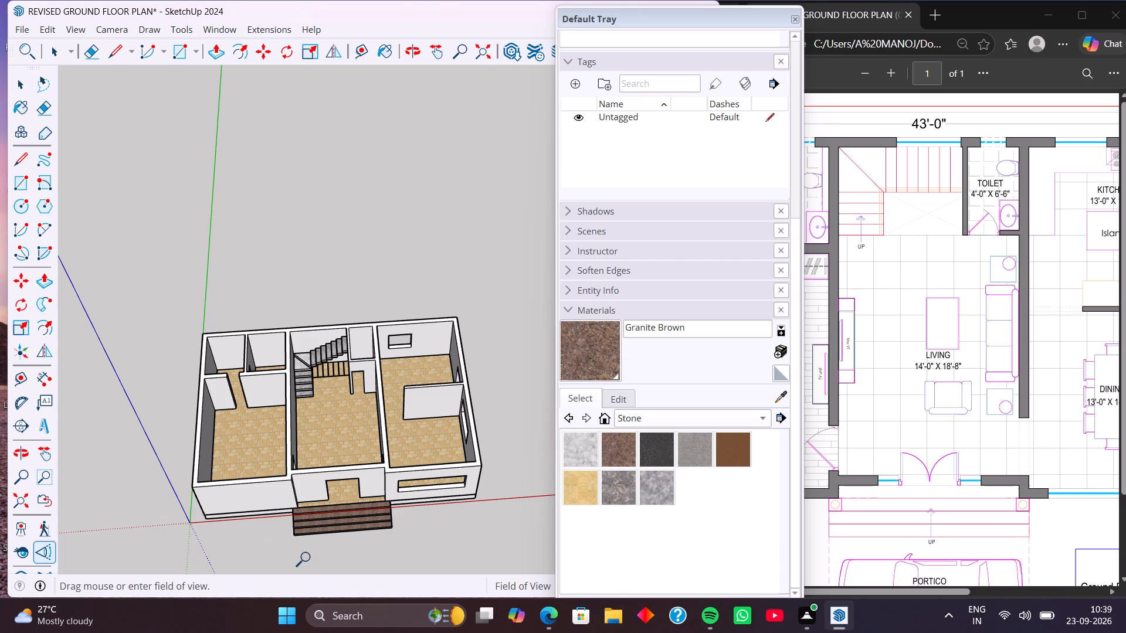
drag(313, 554, 318, 510)
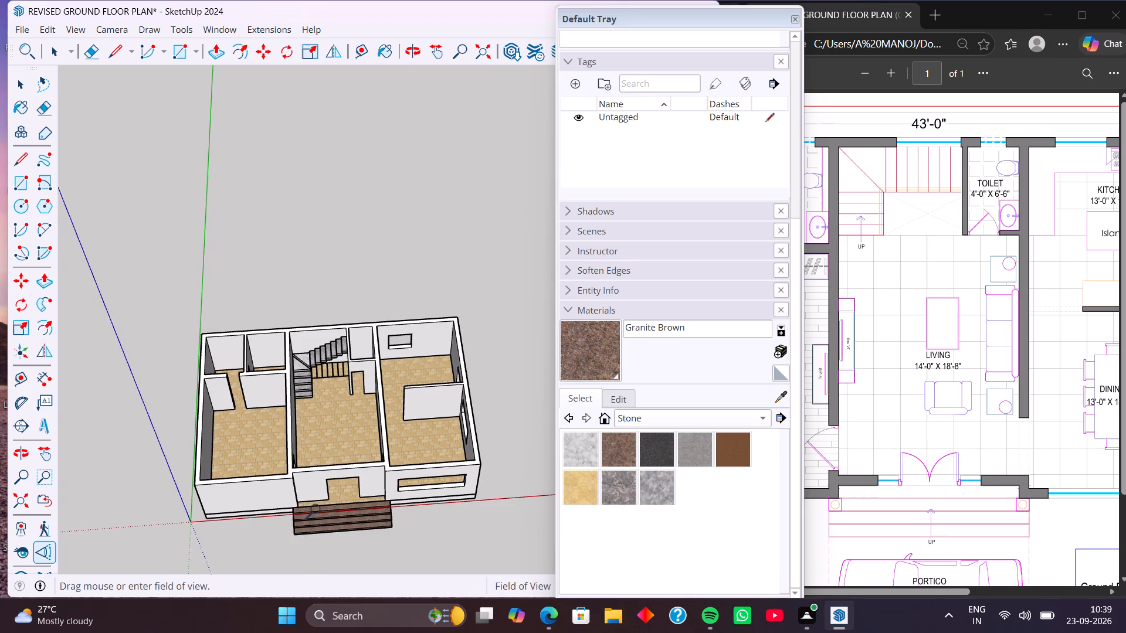
drag(318, 510, 283, 564)
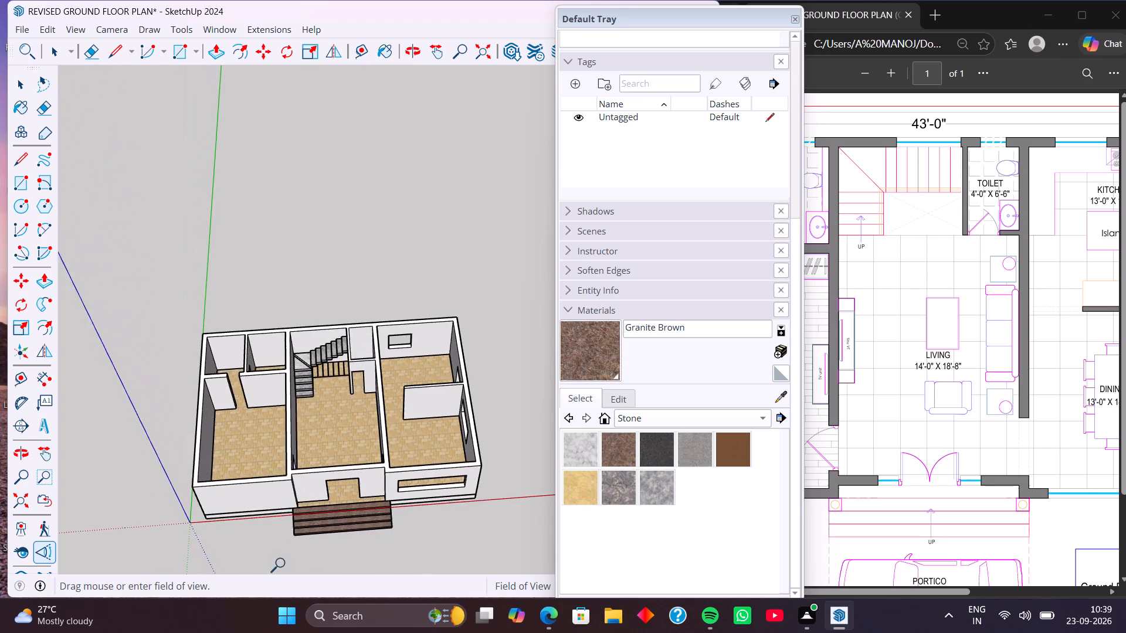
drag(283, 564, 252, 489)
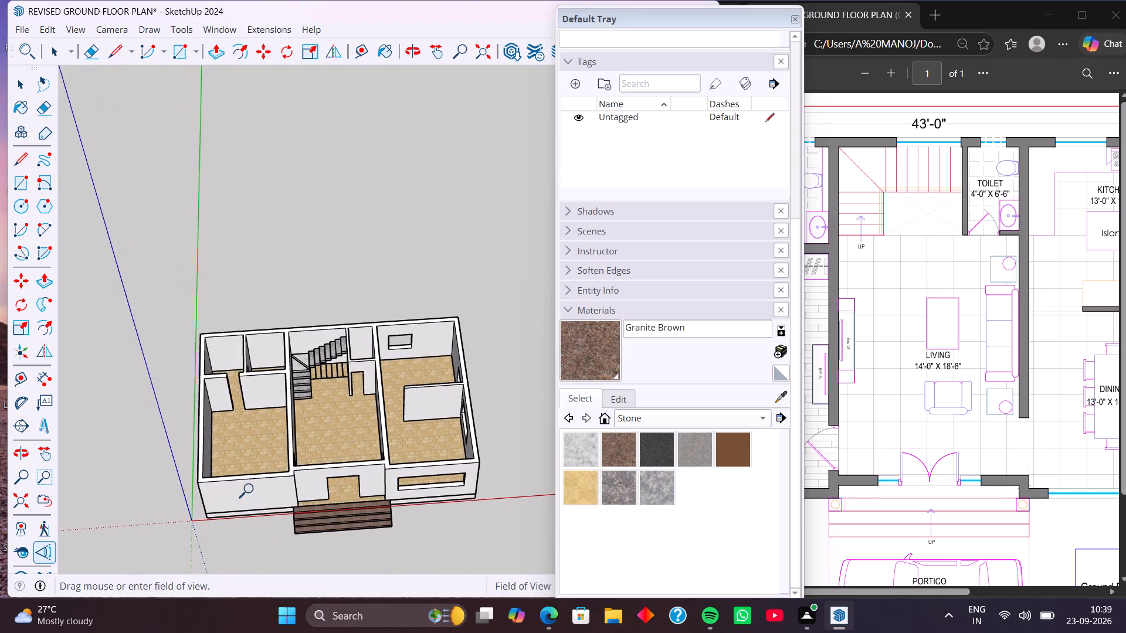
drag(252, 489, 275, 437)
drag(318, 364, 302, 403)
drag(281, 443, 260, 517)
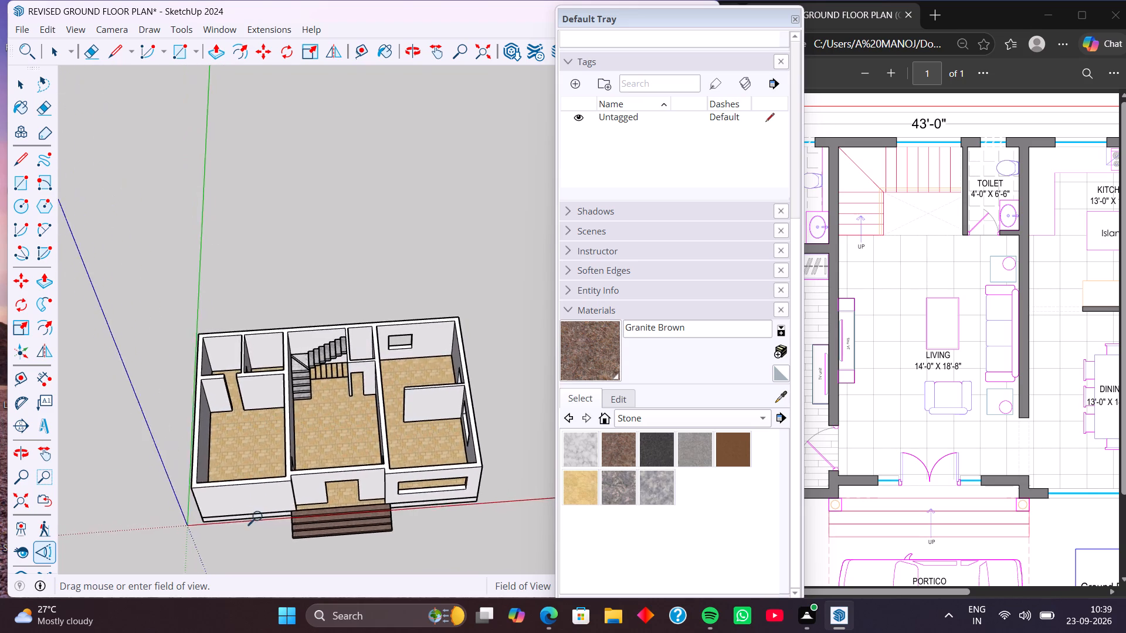
drag(260, 517, 284, 486)
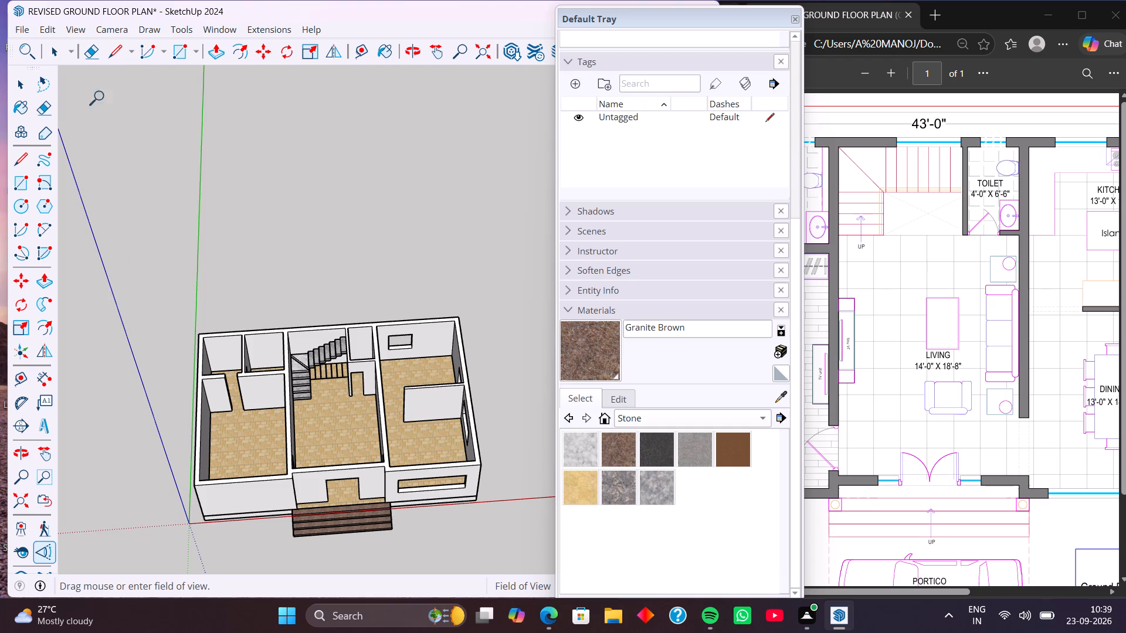
click(50, 55)
Examine the whole house model from the front, including the entrance steps and the interior staircase.
scroll(348, 350, down, 2)
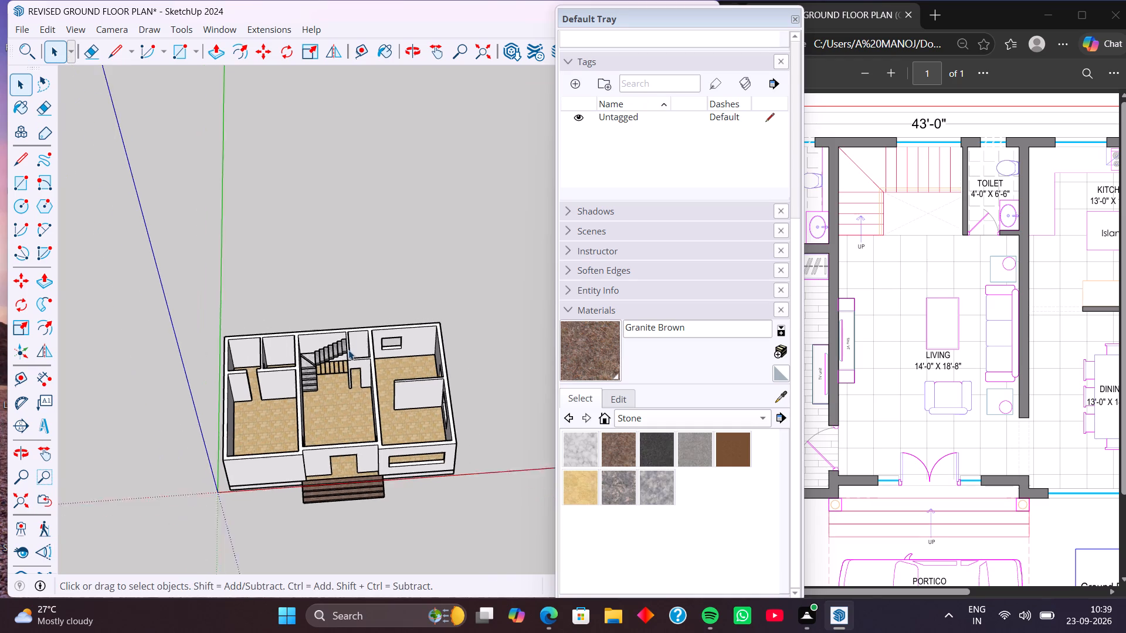
scroll(348, 350, down, 2)
middle_drag(364, 409, 345, 364)
scroll(316, 426, up, 10)
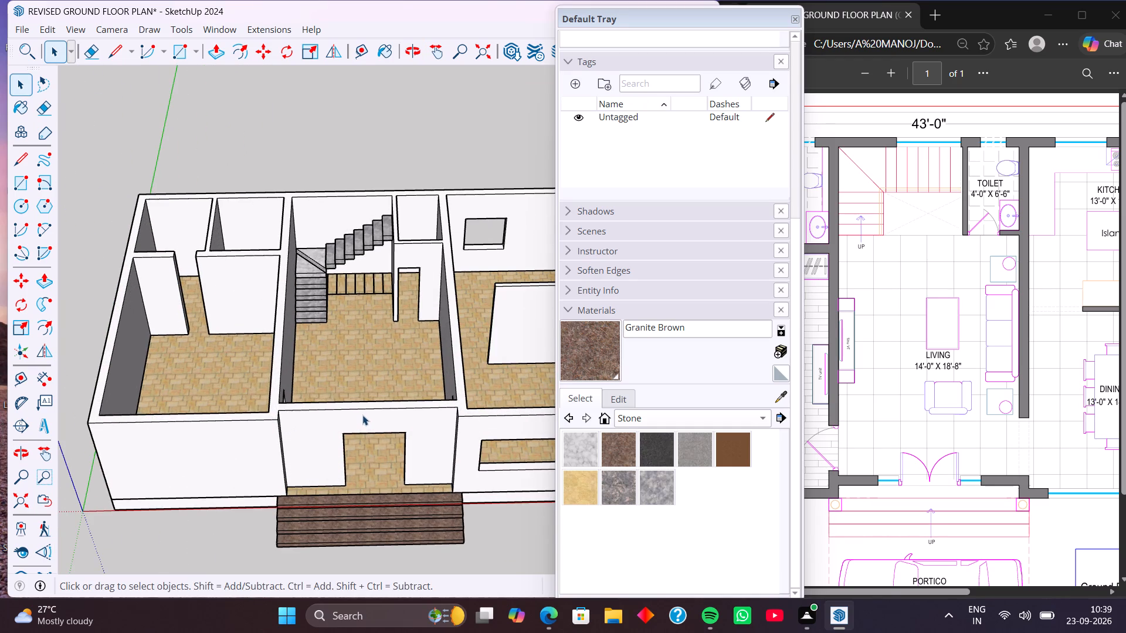
scroll(363, 415, down, 2)
shift+middle_drag(364, 414, 246, 381)
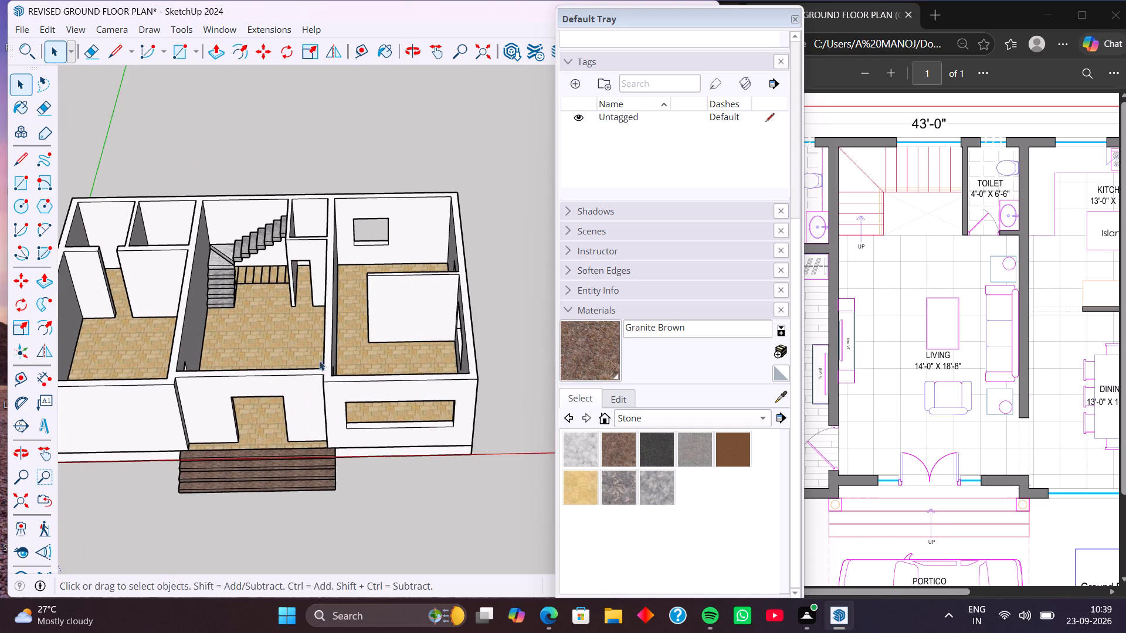
shift+middle_drag(320, 335, 368, 323)
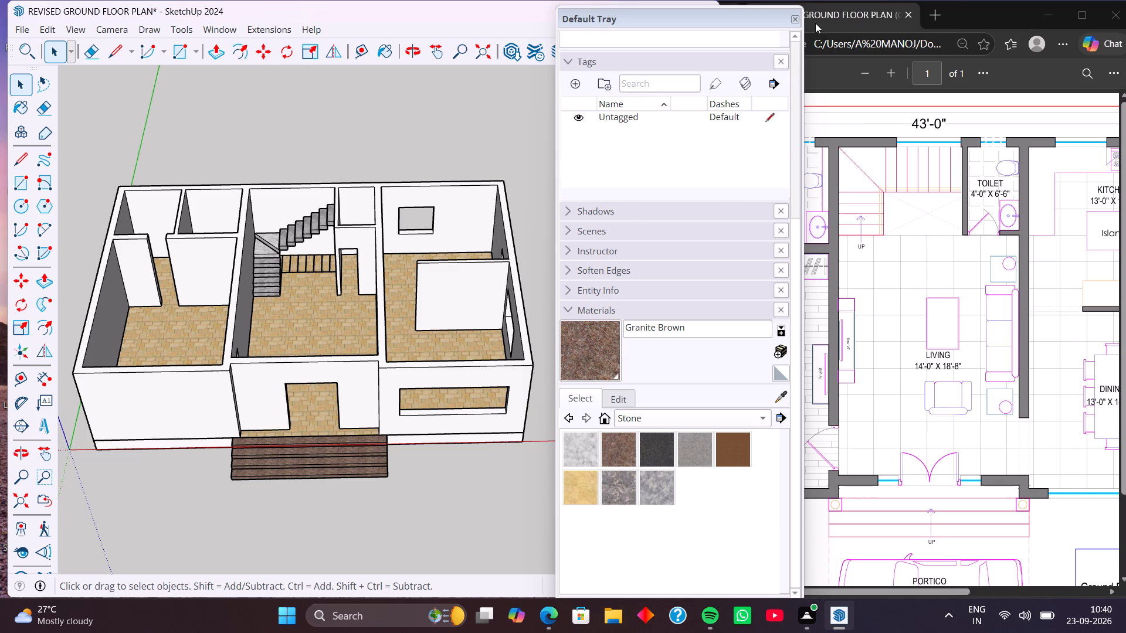
Close the Default Tray.
click(793, 21)
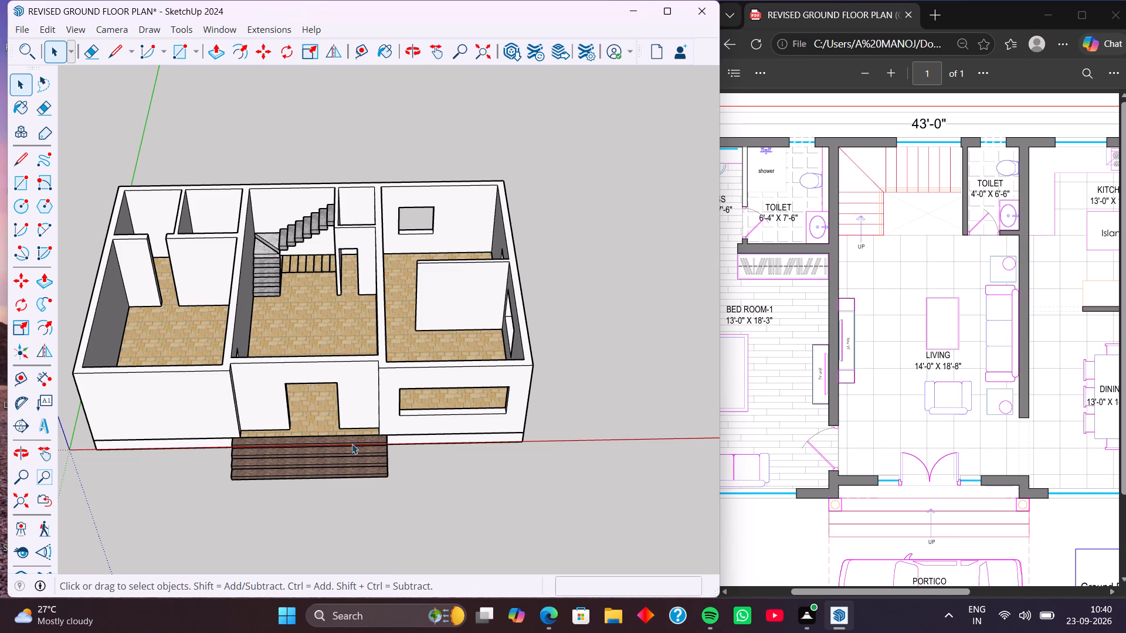
Review the reference floor plan from the staircase and toilets down to the portico.
scroll(767, 367, down, 4)
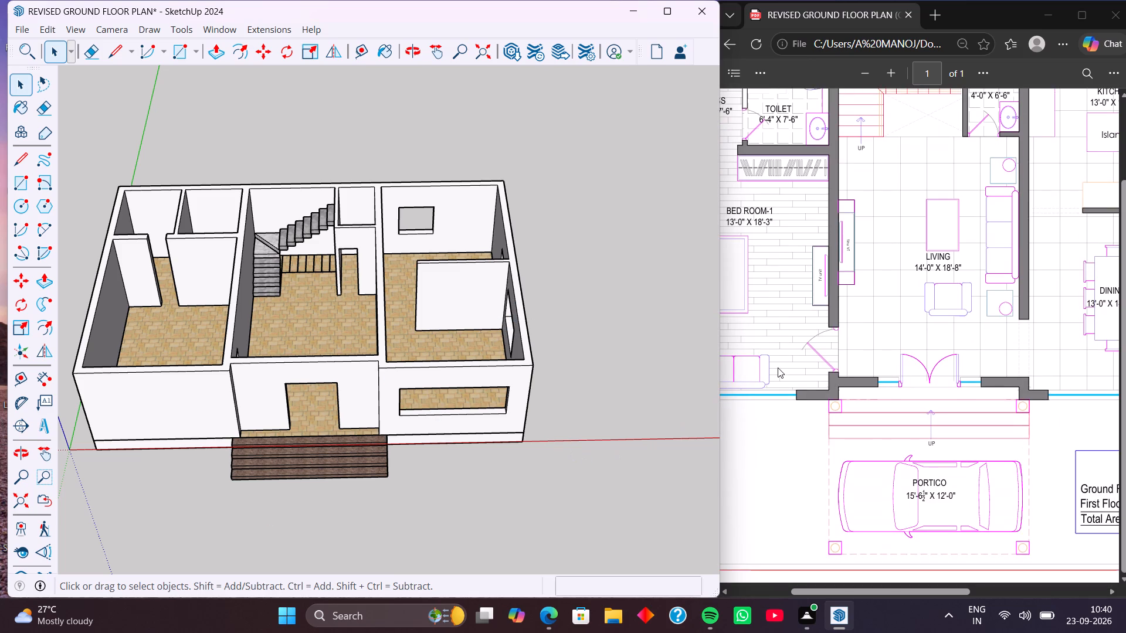
scroll(802, 369, up, 4)
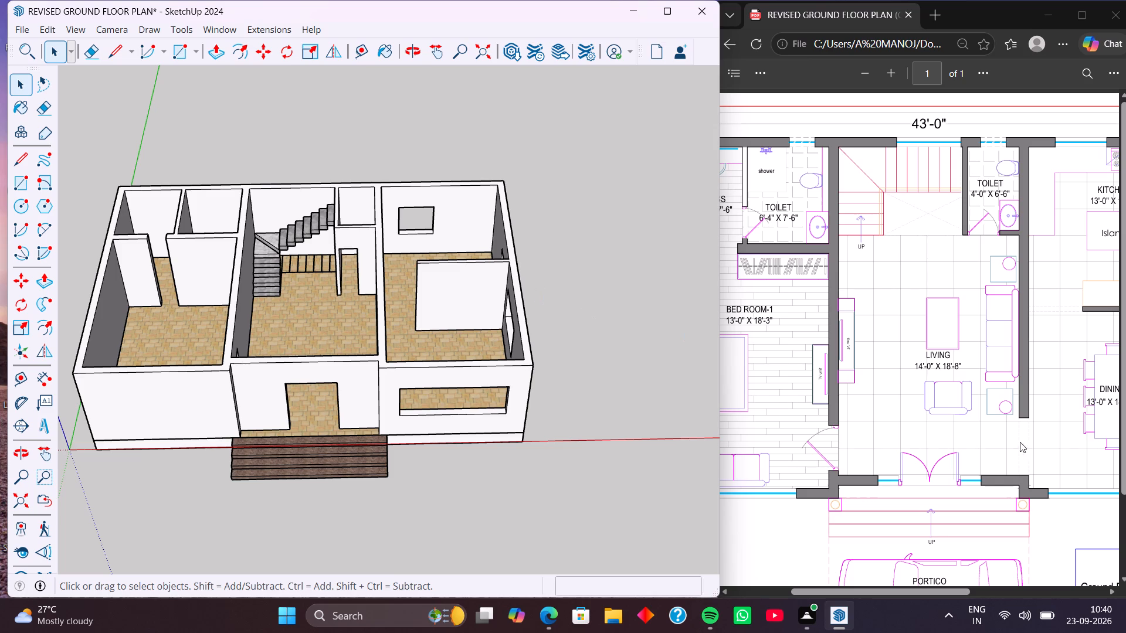
scroll(724, 484, down, 5)
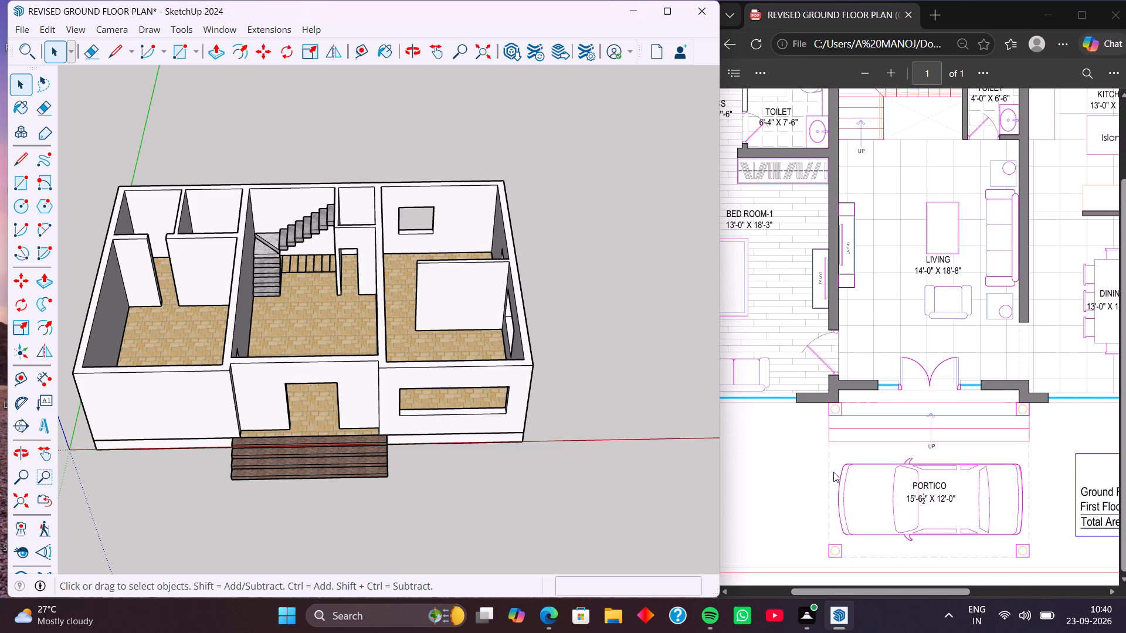
scroll(833, 472, down, 2)
scroll(804, 421, up, 1)
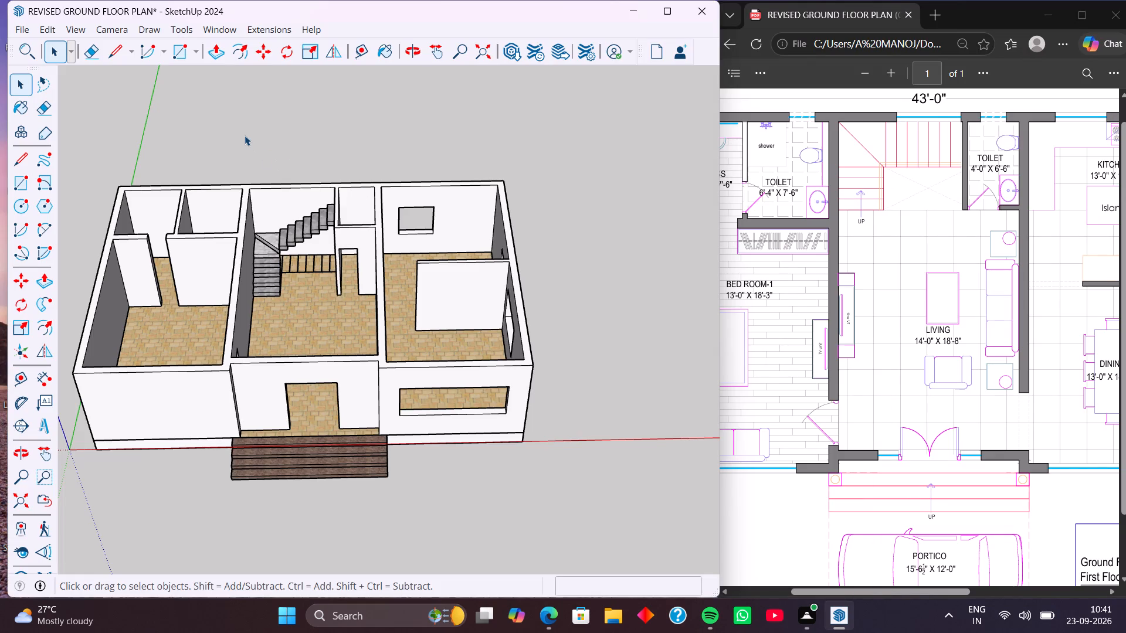
Search the 3D Warehouse for toilet.
click(226, 31)
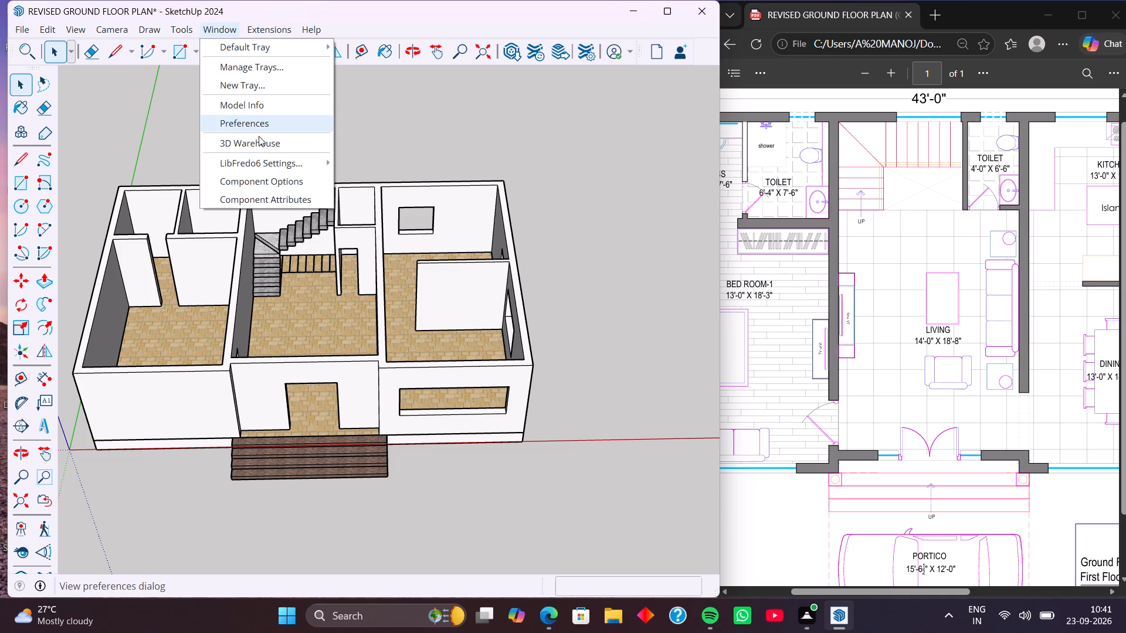
click(262, 145)
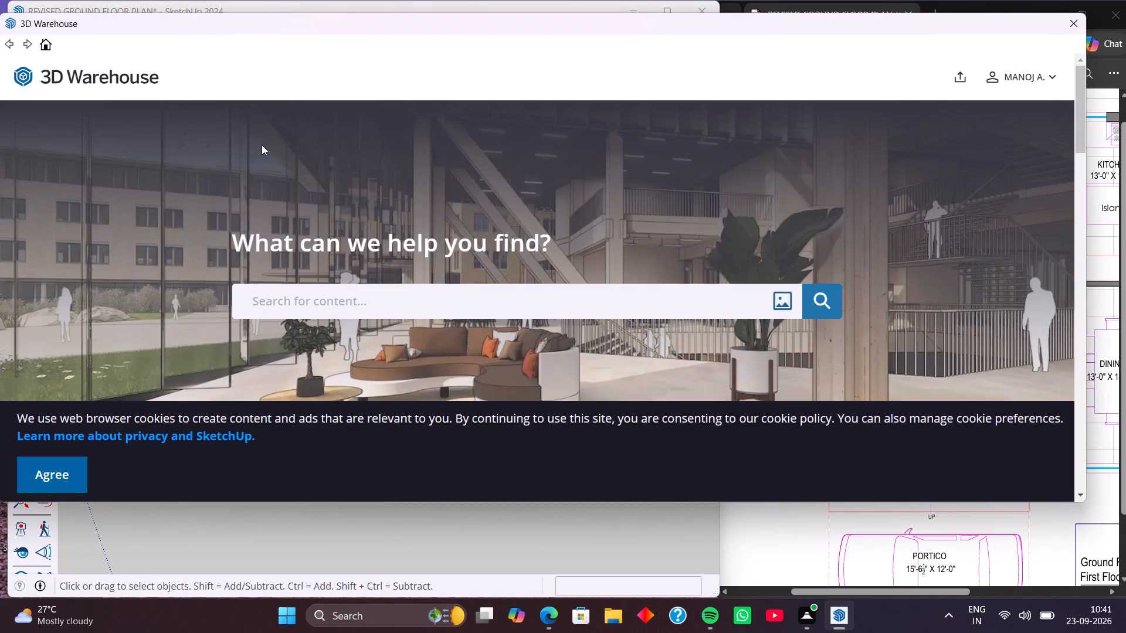
click(411, 304)
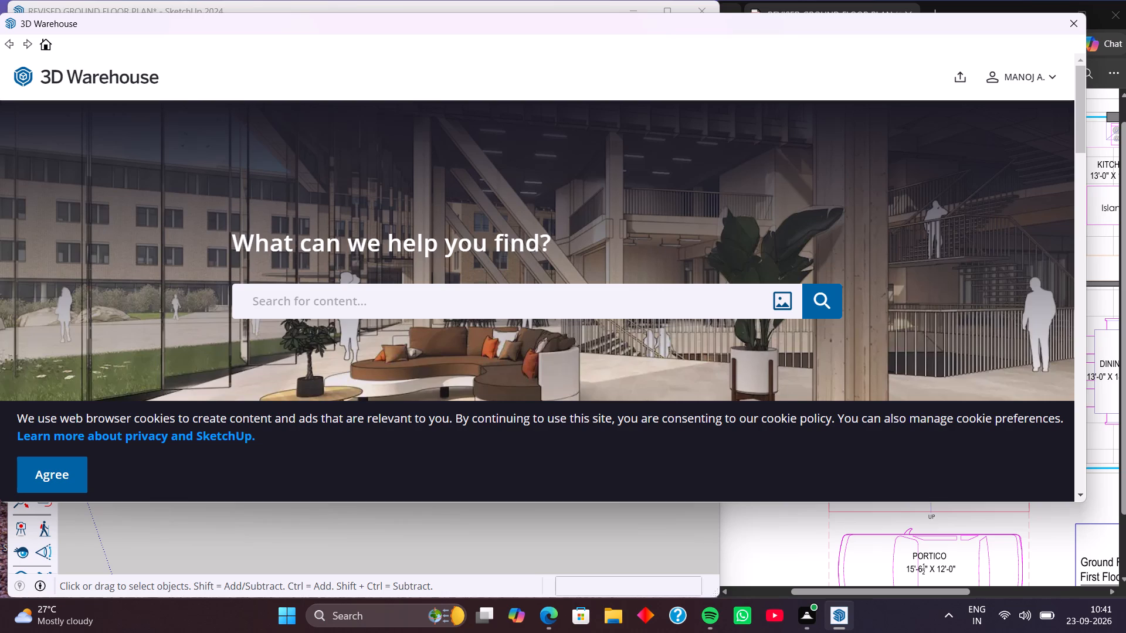
text(6toil)
text(et)
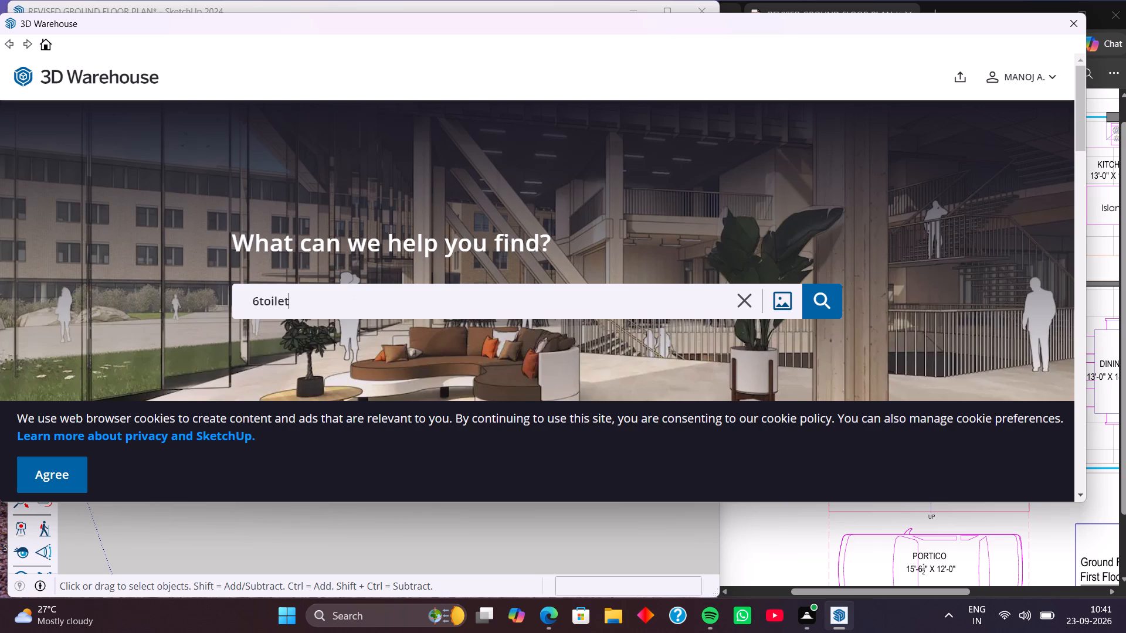
key(BackSpace)
key(BackSpace)
key(BackSpace)
key(BackSpace)
key(BackSpace)
key(BackSpace)
key(BackSpace)
key(BackSpace)
key(BackSpace)
key(BackSpace)
key(BackSpace)
key(BackSpace)
key(BackSpace)
text(toilet)
key(Return)
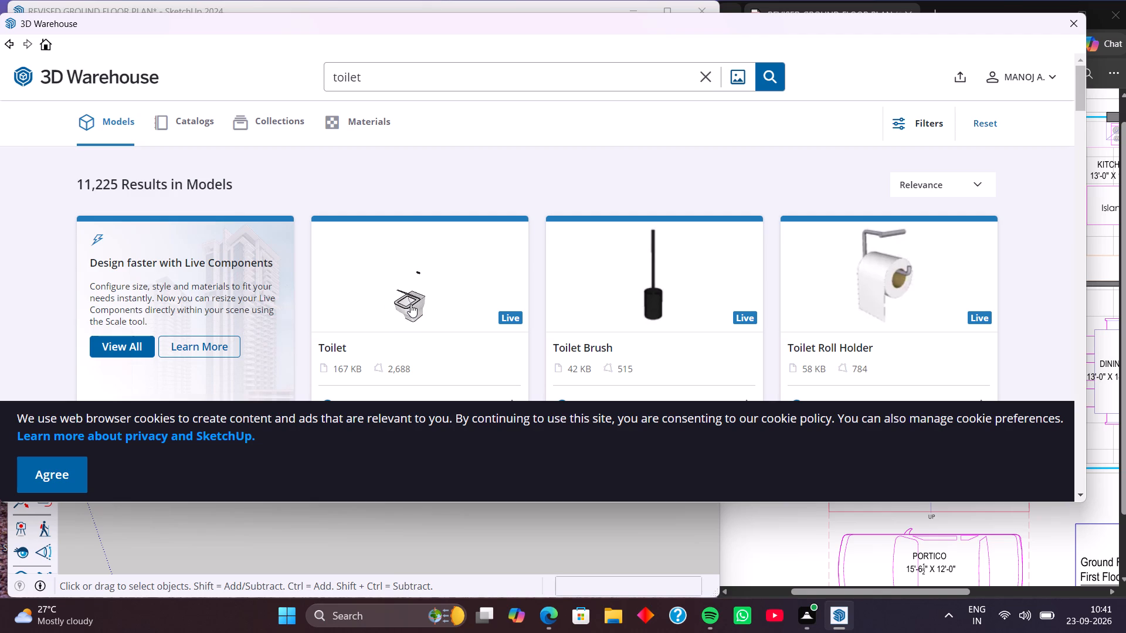
Browse the 3D Warehouse toilet results for a suitable furnished bathroom model.
scroll(442, 339, down, 4)
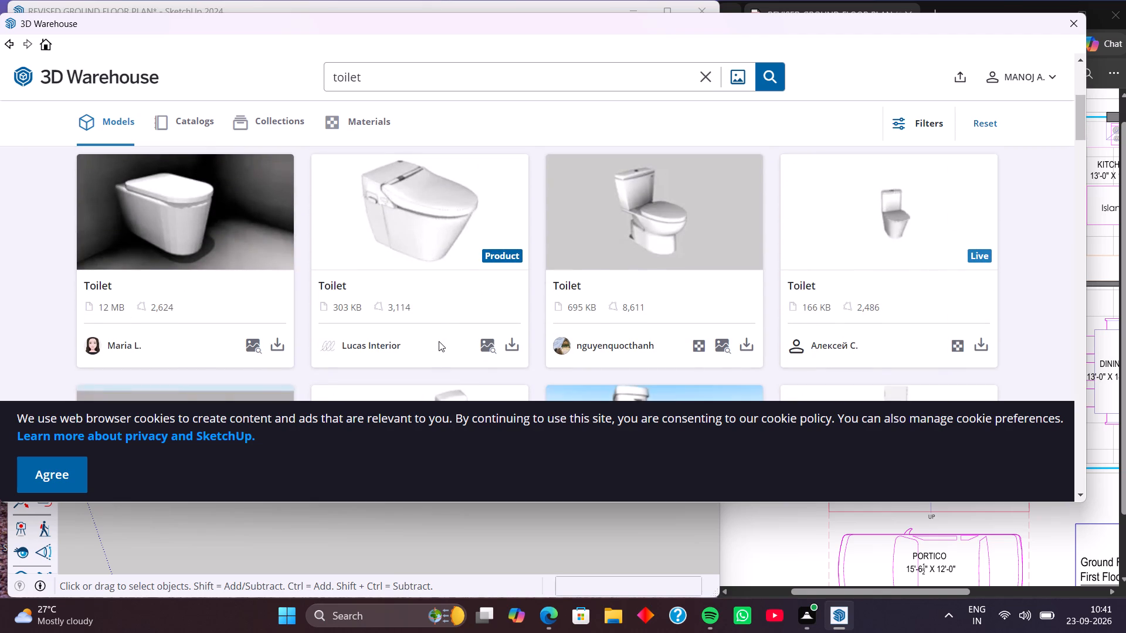
scroll(439, 341, down, 2)
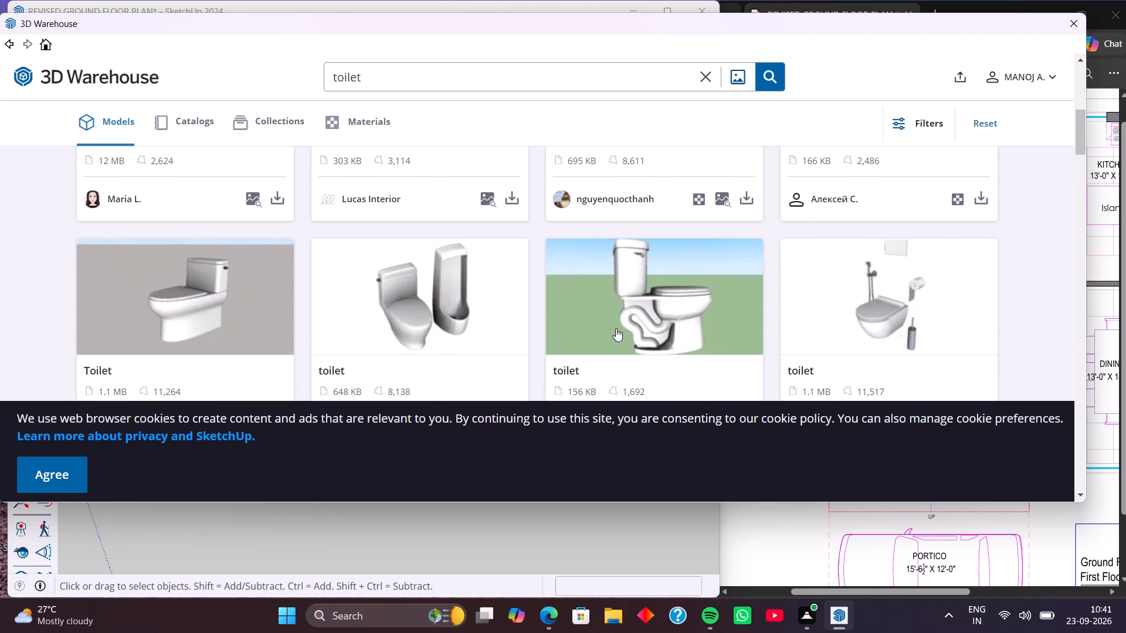
scroll(616, 328, down, 2)
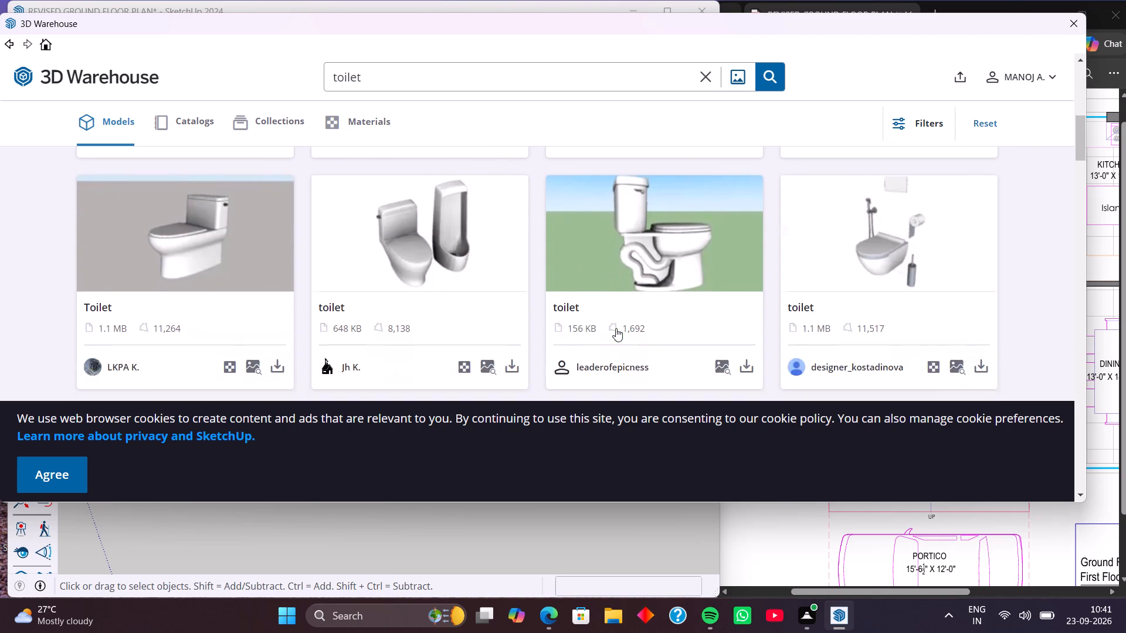
scroll(616, 328, down, 7)
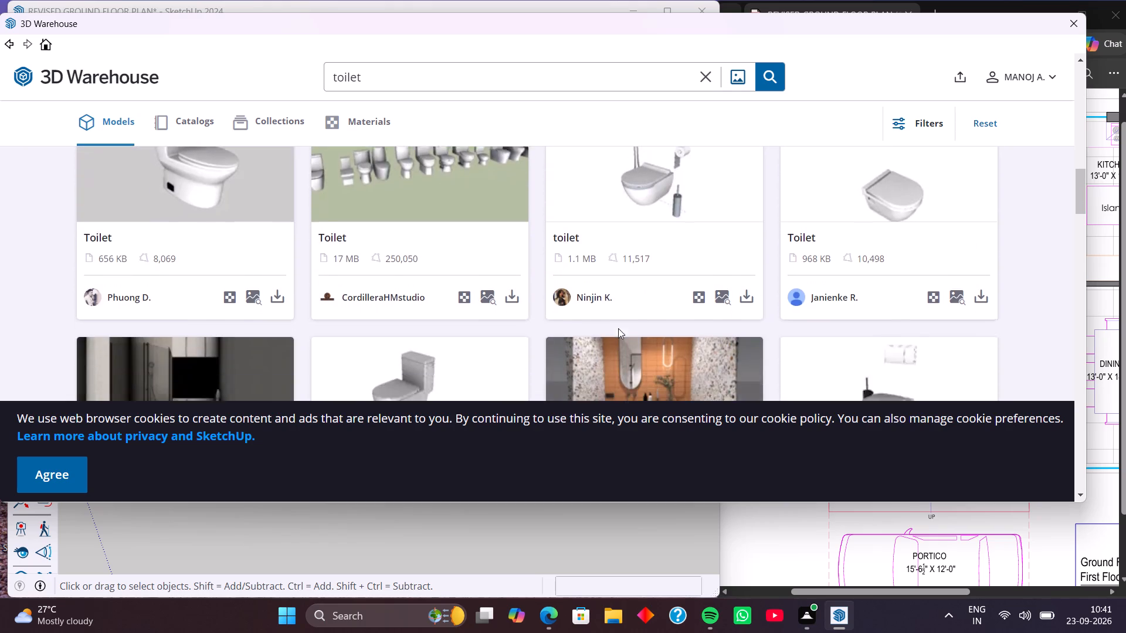
scroll(618, 328, down, 1)
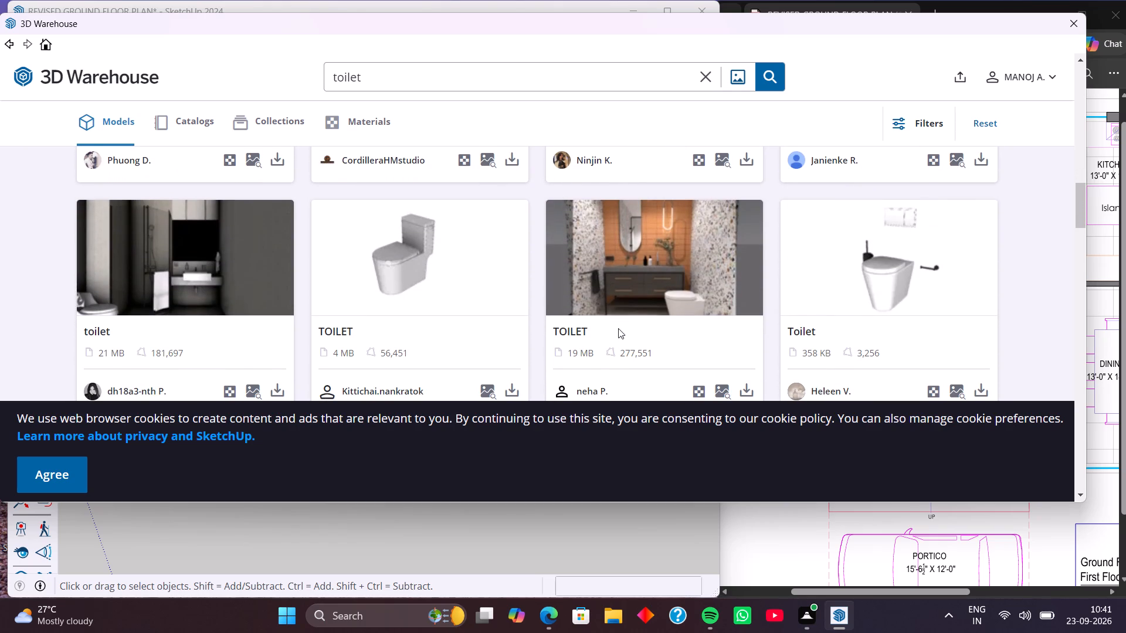
scroll(618, 328, down, 6)
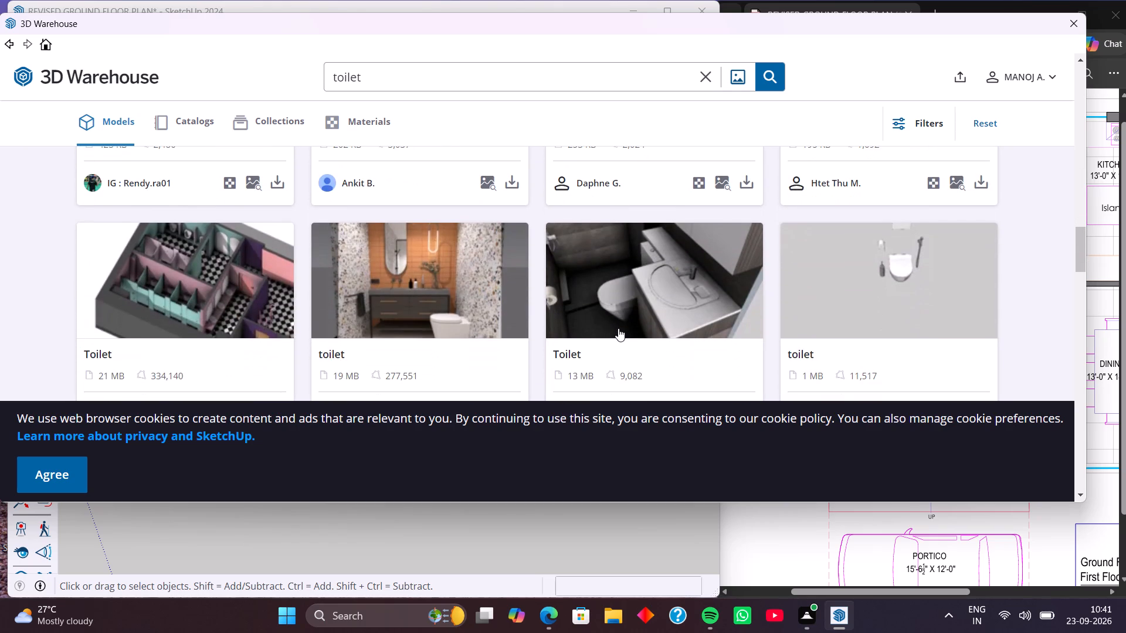
scroll(618, 328, down, 3)
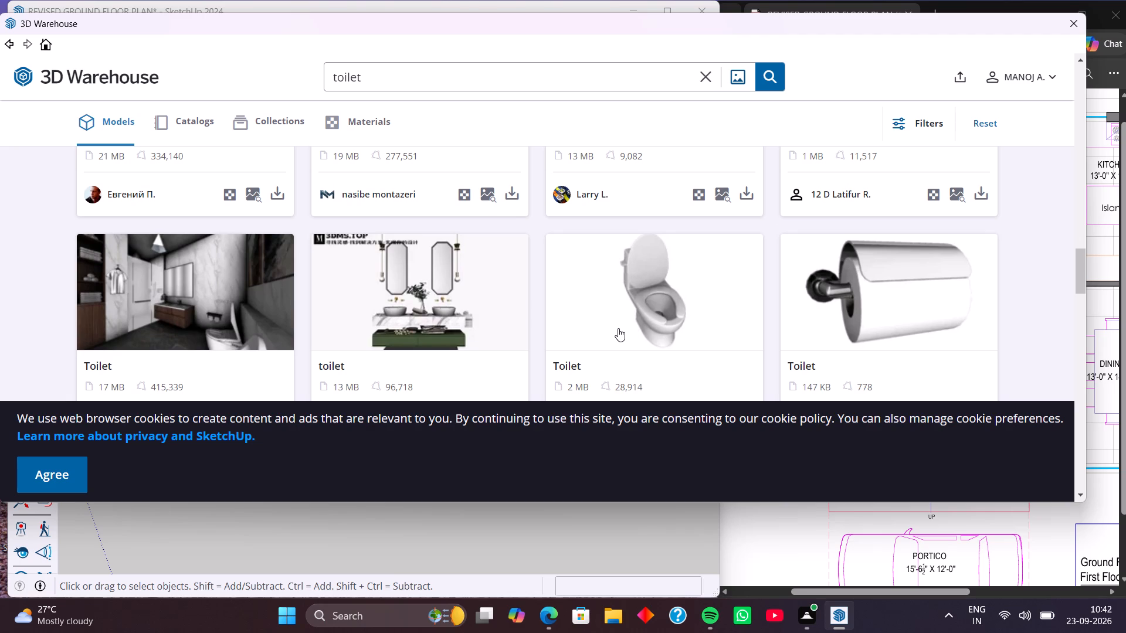
scroll(618, 328, down, 5)
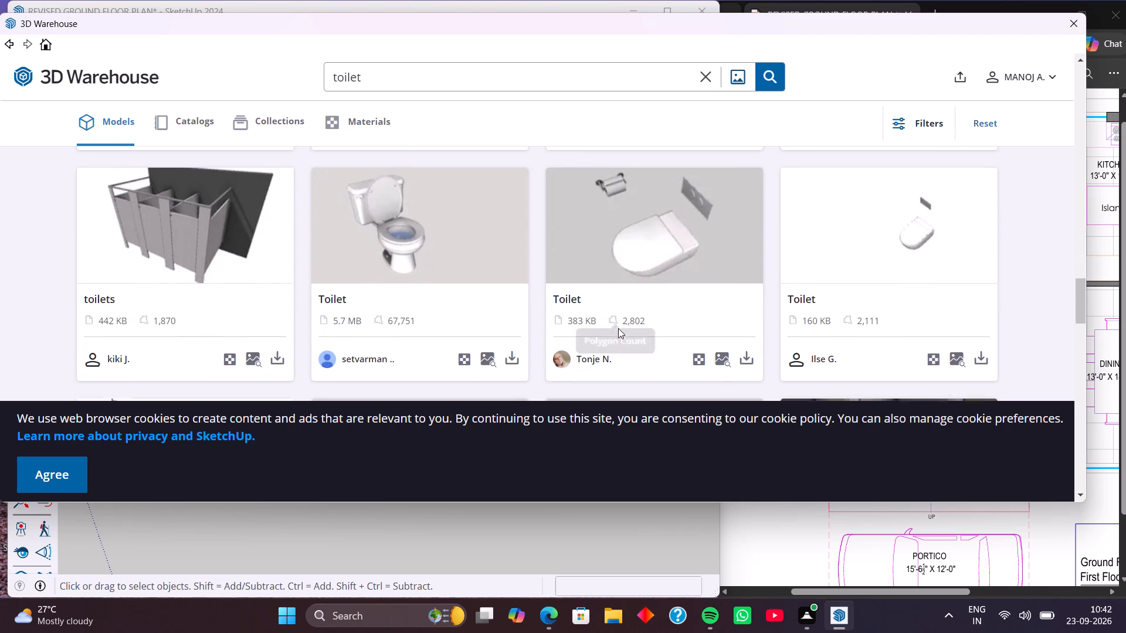
scroll(618, 328, down, 1)
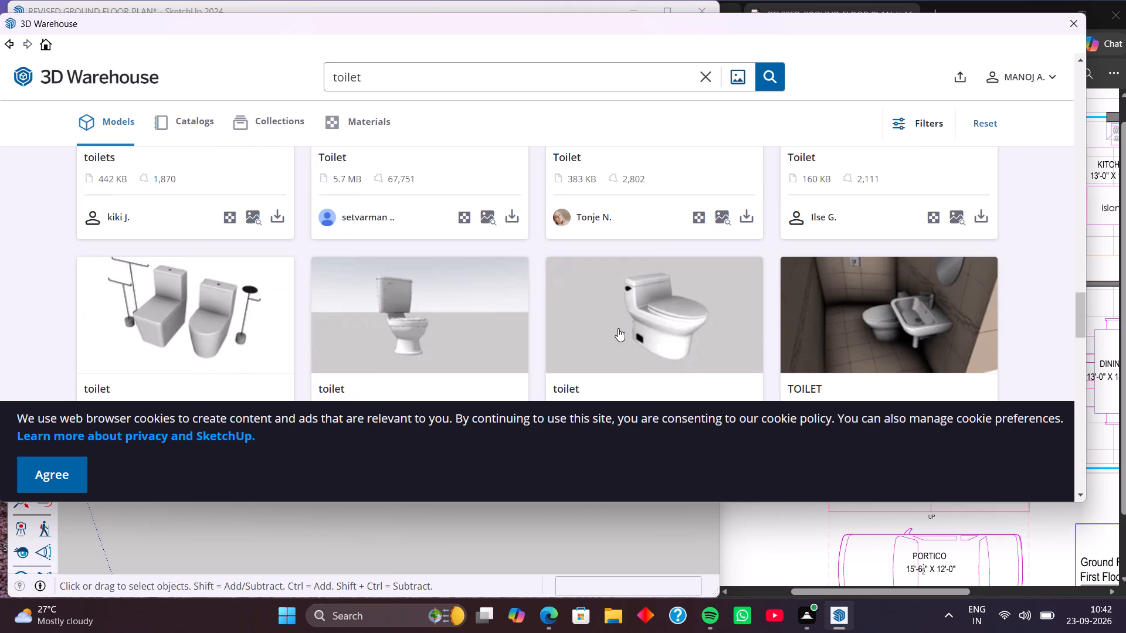
scroll(618, 328, down, 3)
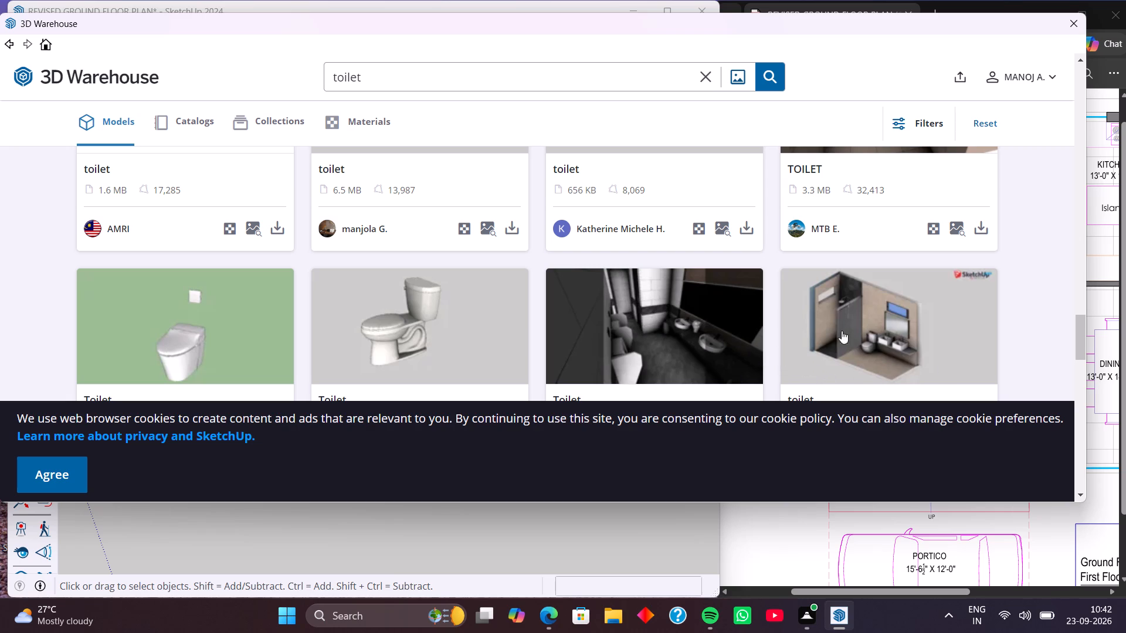
scroll(870, 295, down, 3)
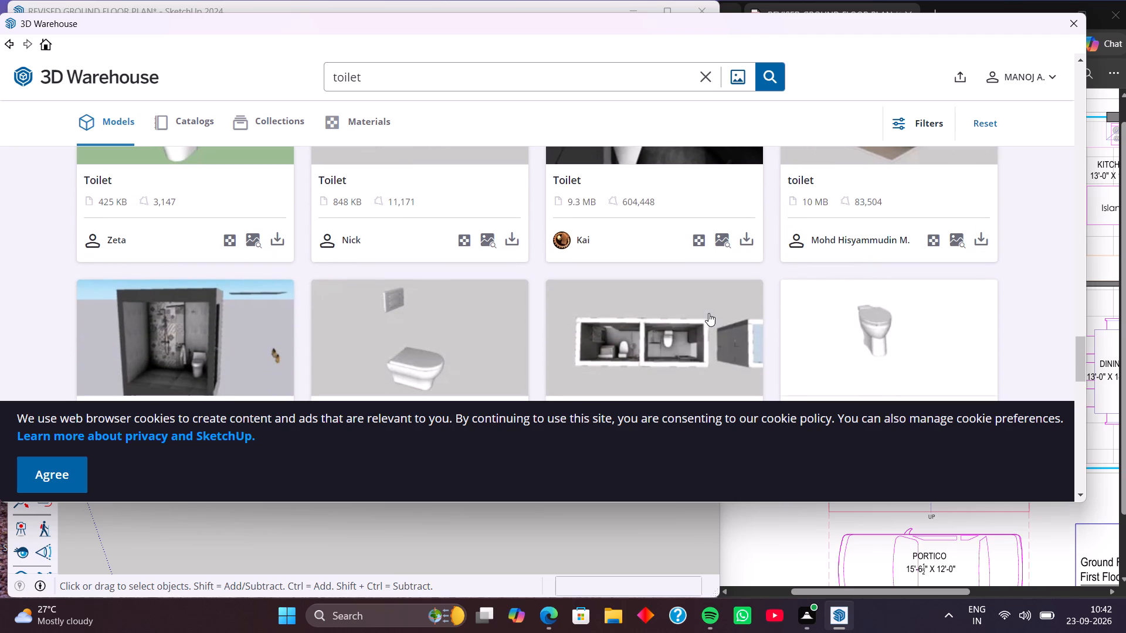
scroll(748, 318, down, 6)
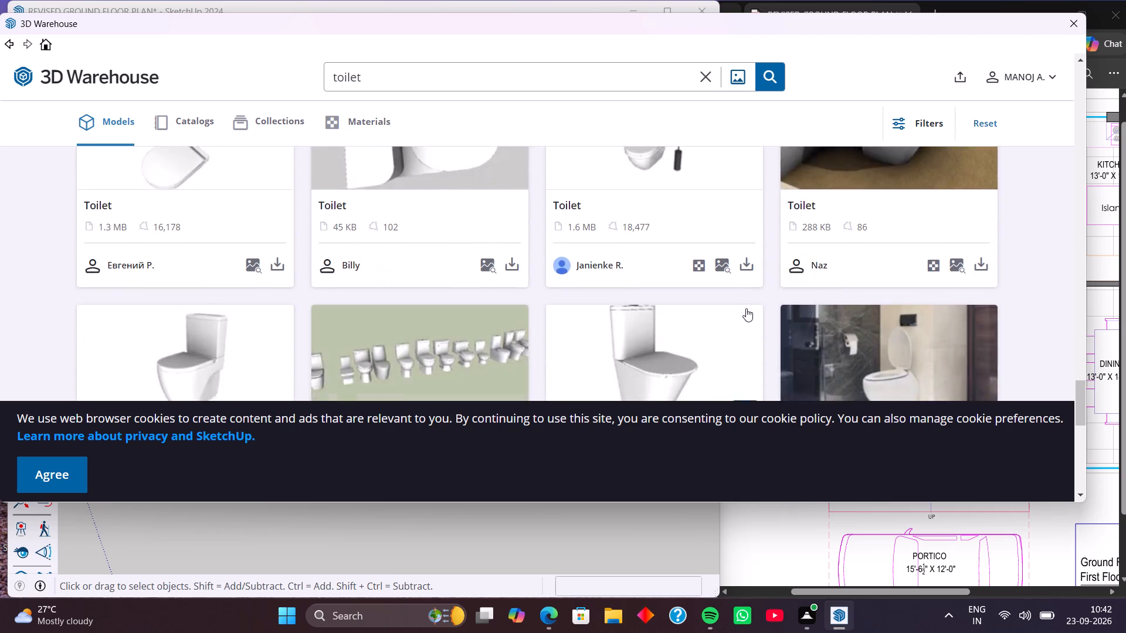
scroll(746, 308, down, 5)
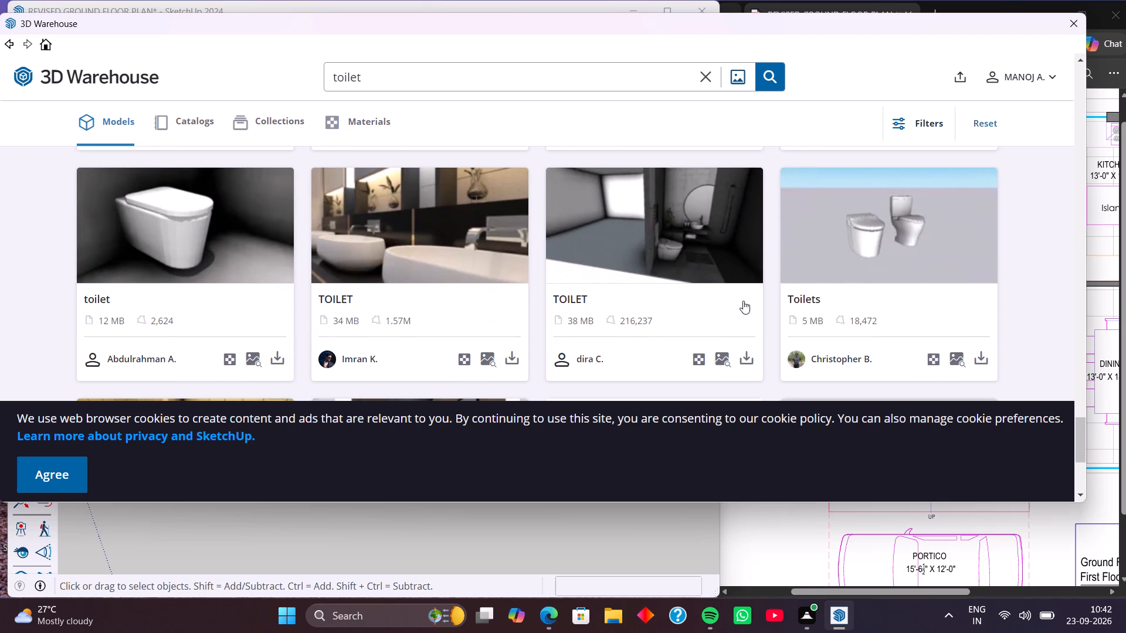
scroll(743, 301, down, 1)
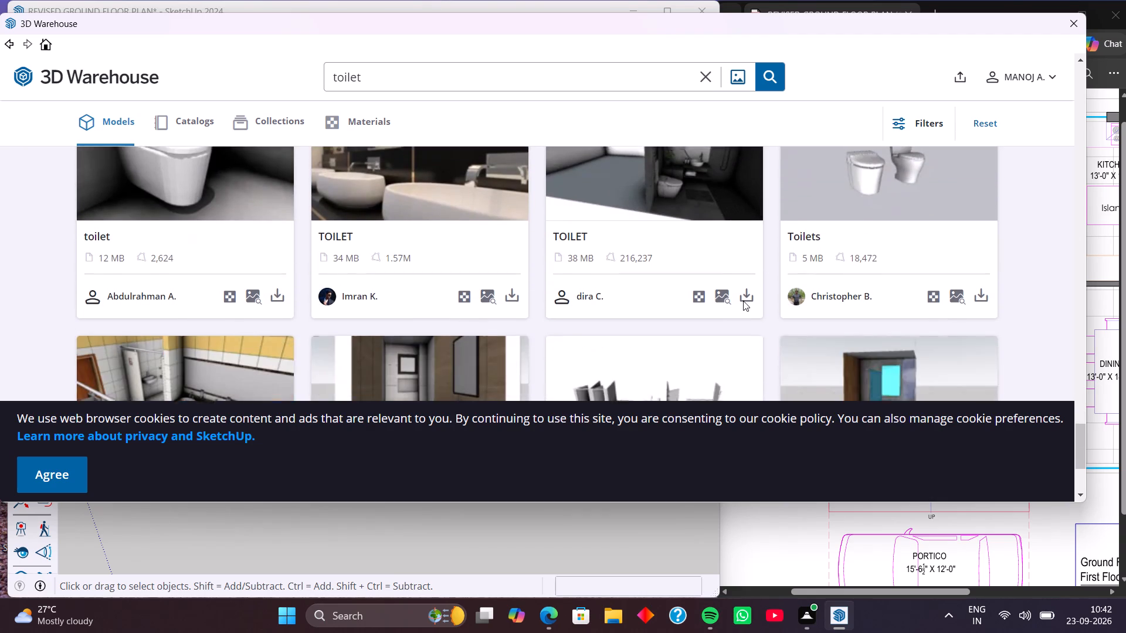
scroll(743, 301, down, 4)
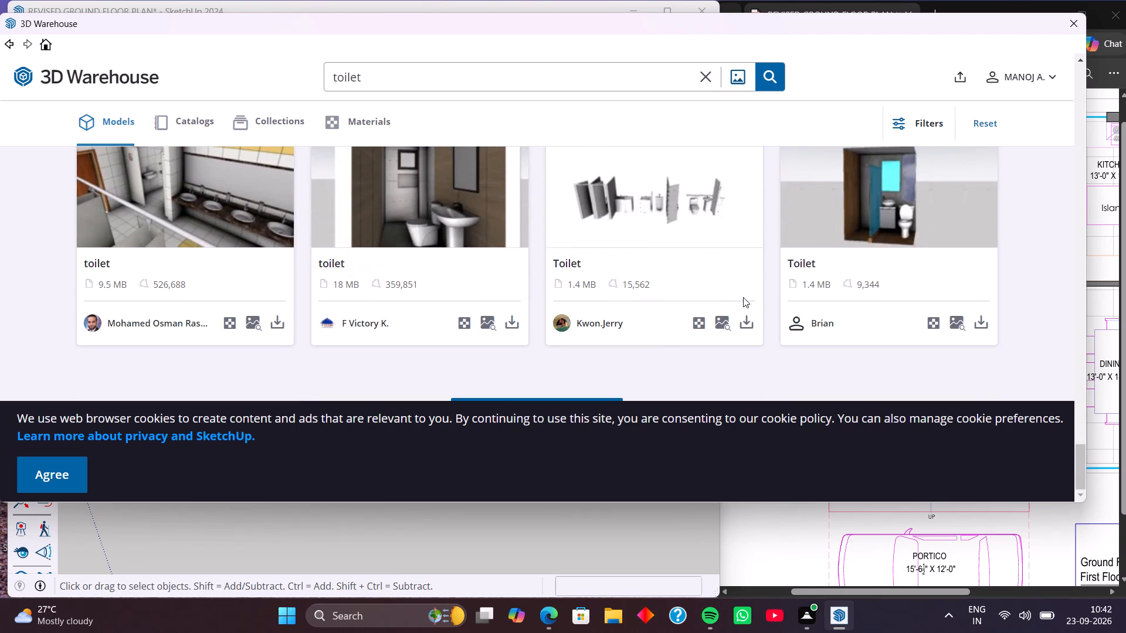
scroll(743, 297, down, 3)
scroll(737, 303, up, 2)
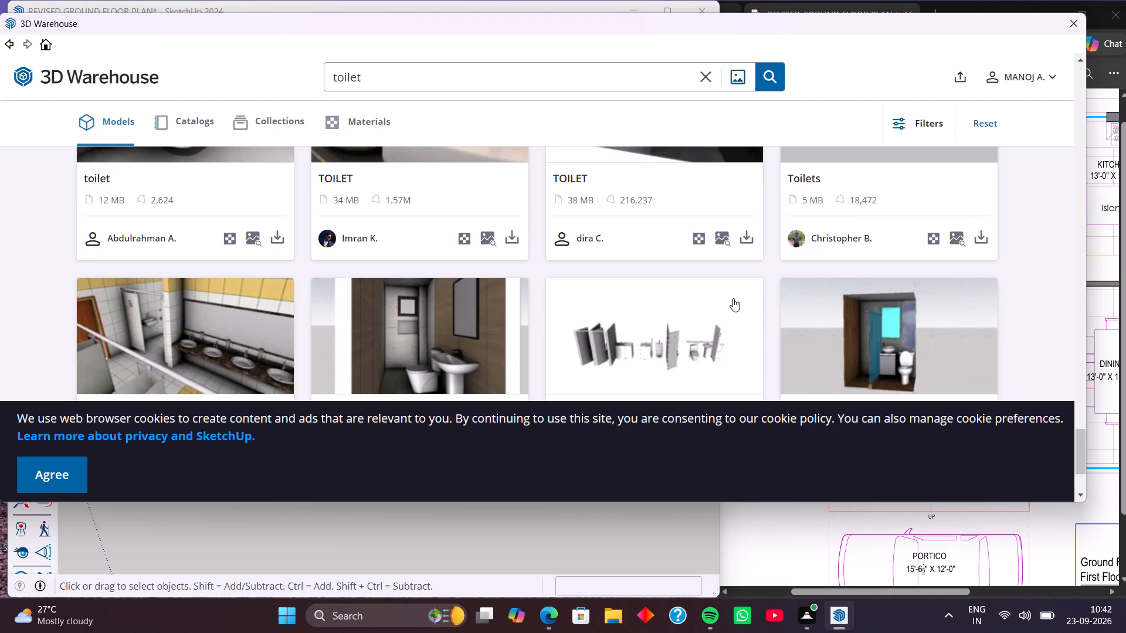
scroll(732, 298, up, 2)
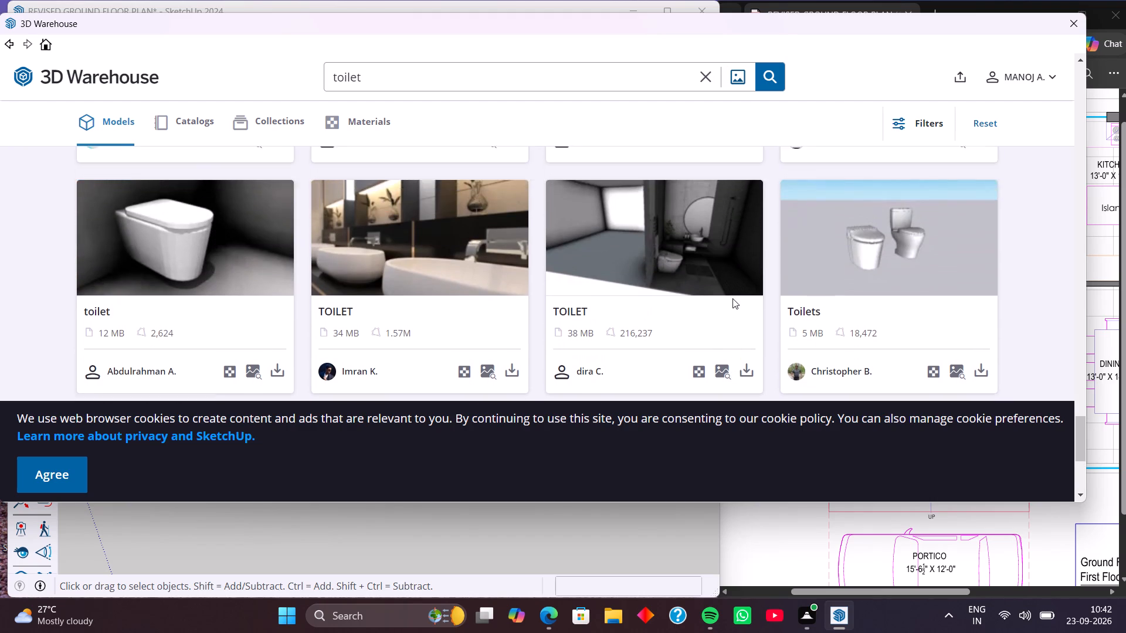
scroll(732, 298, up, 5)
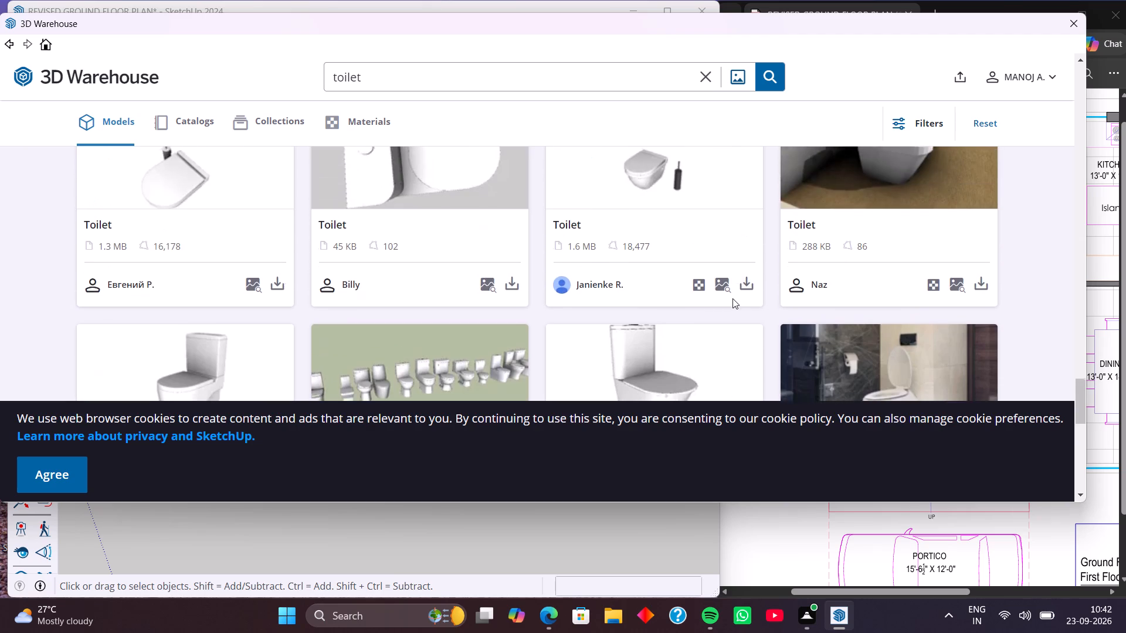
scroll(732, 298, up, 8)
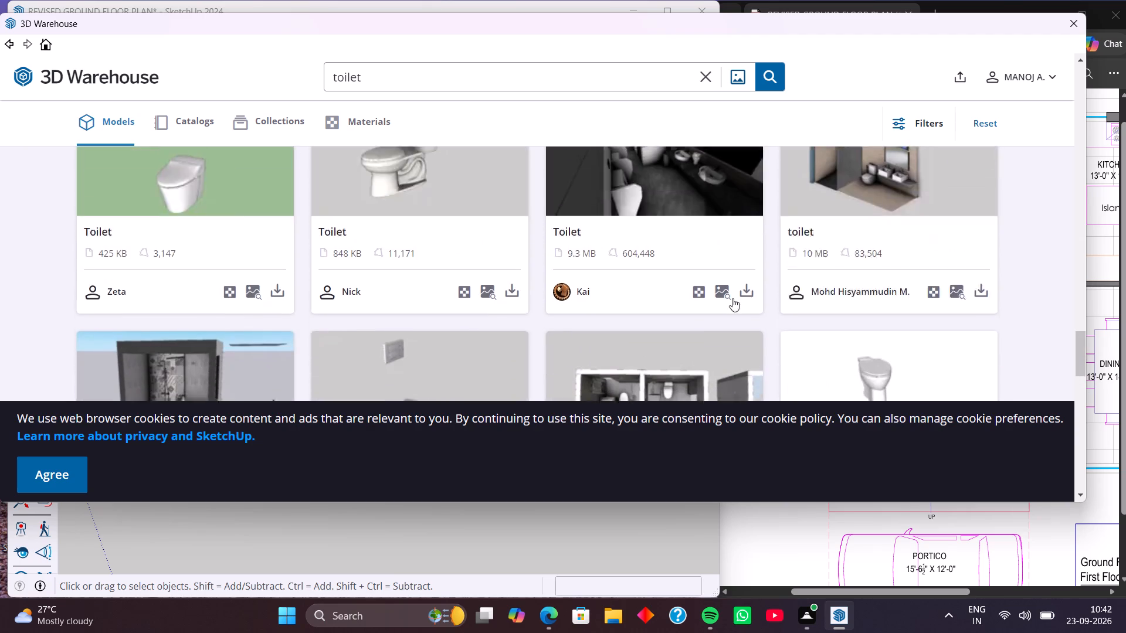
scroll(734, 296, down, 1)
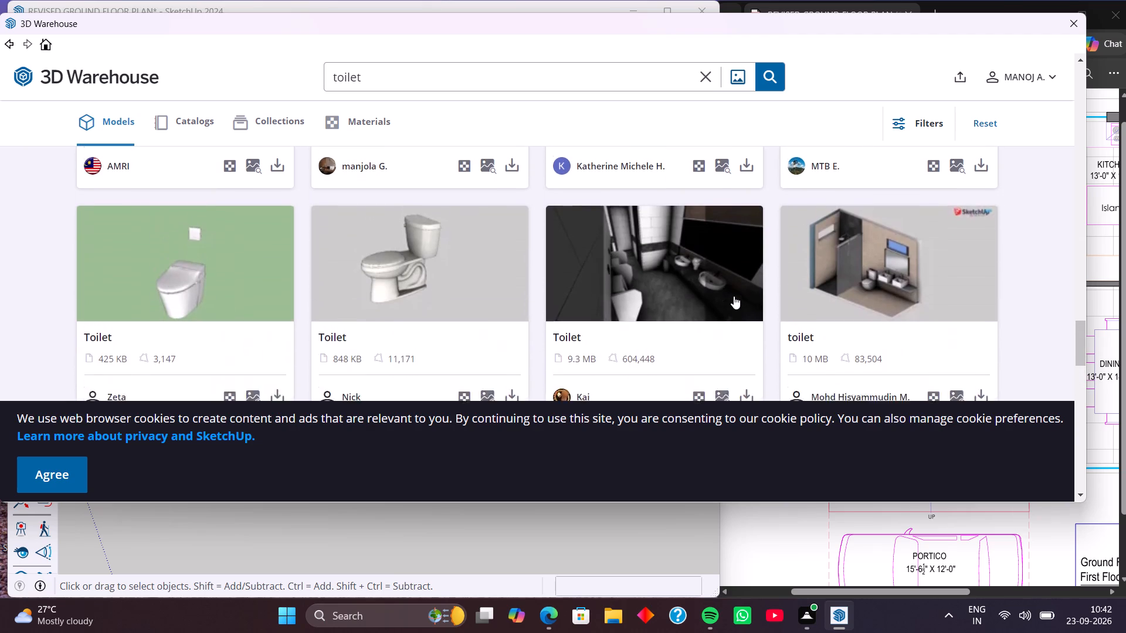
Download the 10 MB toilet room model with shower and double basins into the project and place it beside the house.
click(988, 339)
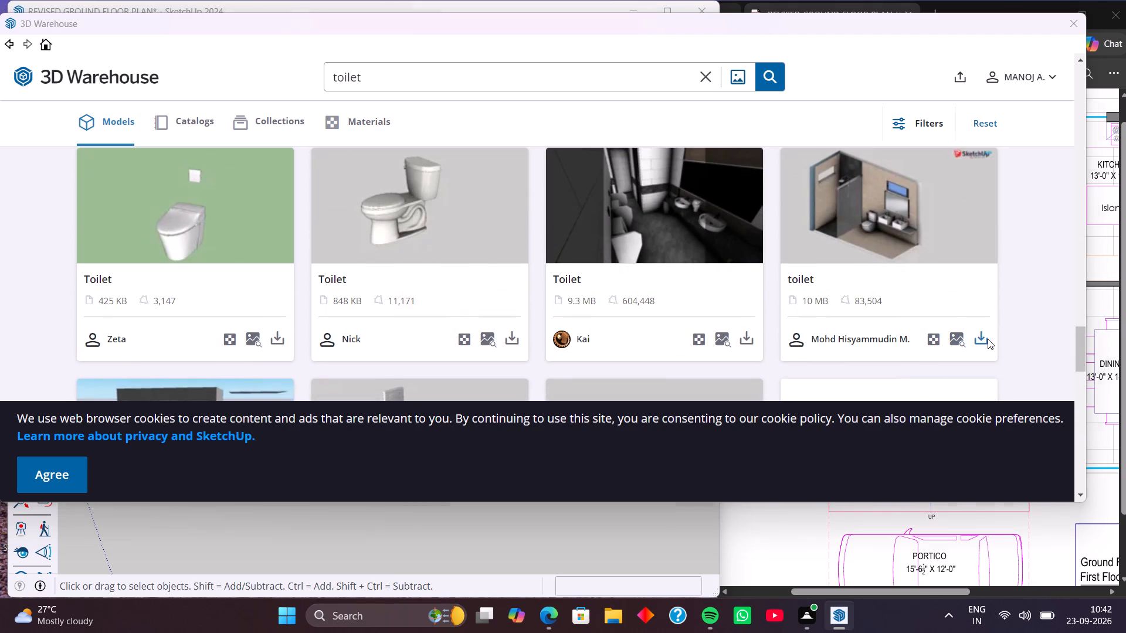
click(494, 278)
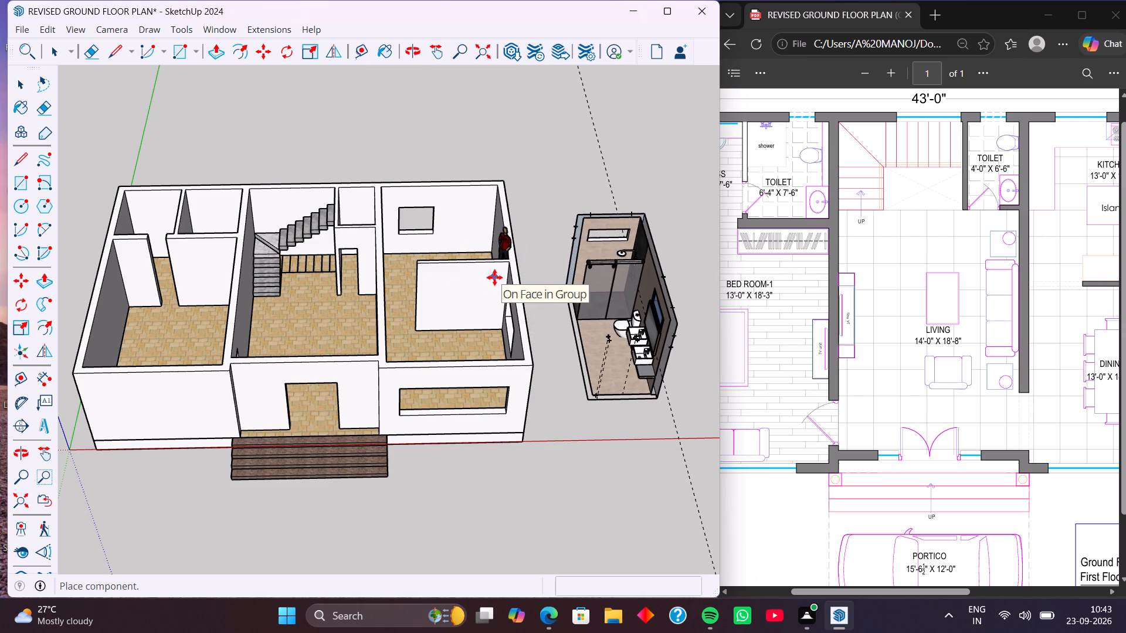
scroll(541, 273, down, 2)
shift+middle_drag(541, 273, 428, 244)
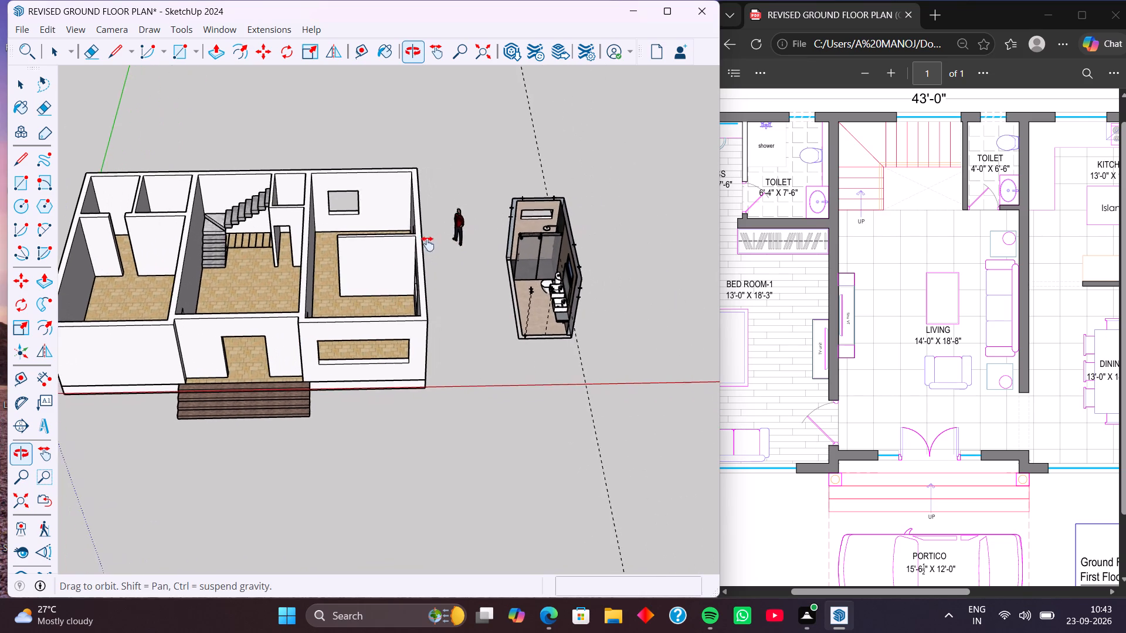
shift+middle_drag(428, 244, 427, 244)
click(446, 253)
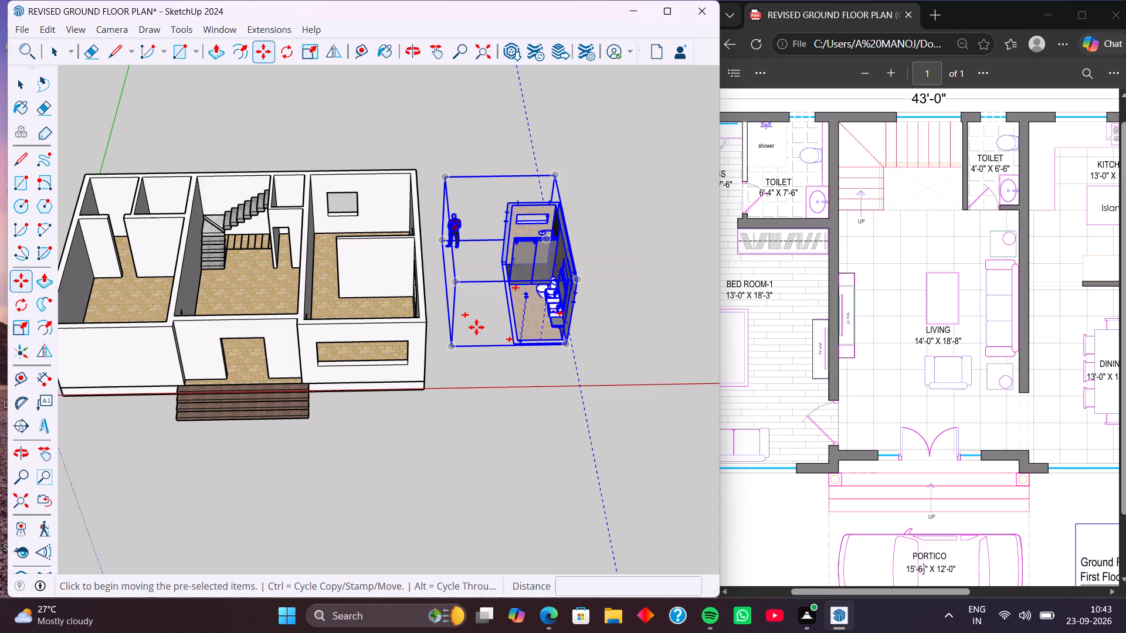
Explode the imported toilet room component.
right_click(505, 283)
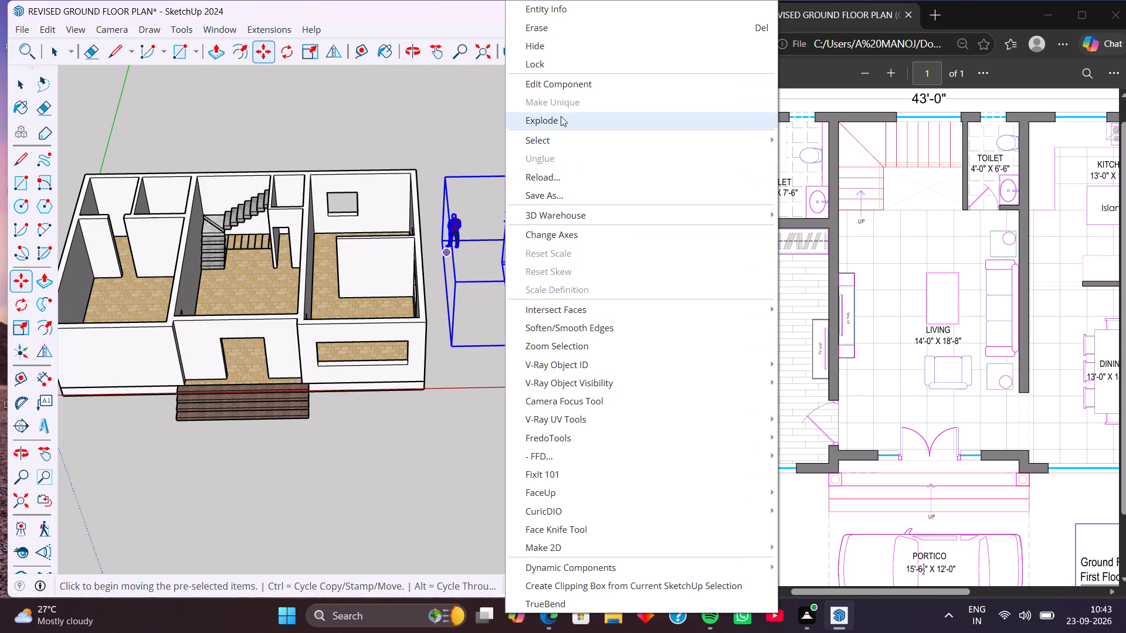
click(561, 116)
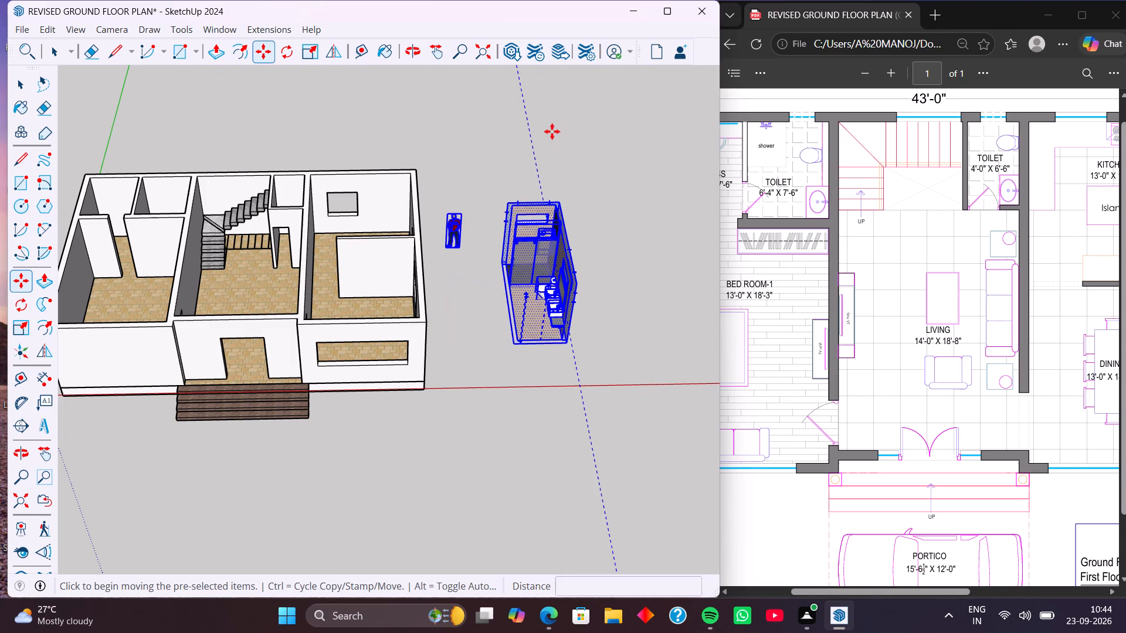
Delete the human figure standing between the house and the imported toilet room.
key(space)
click(517, 167)
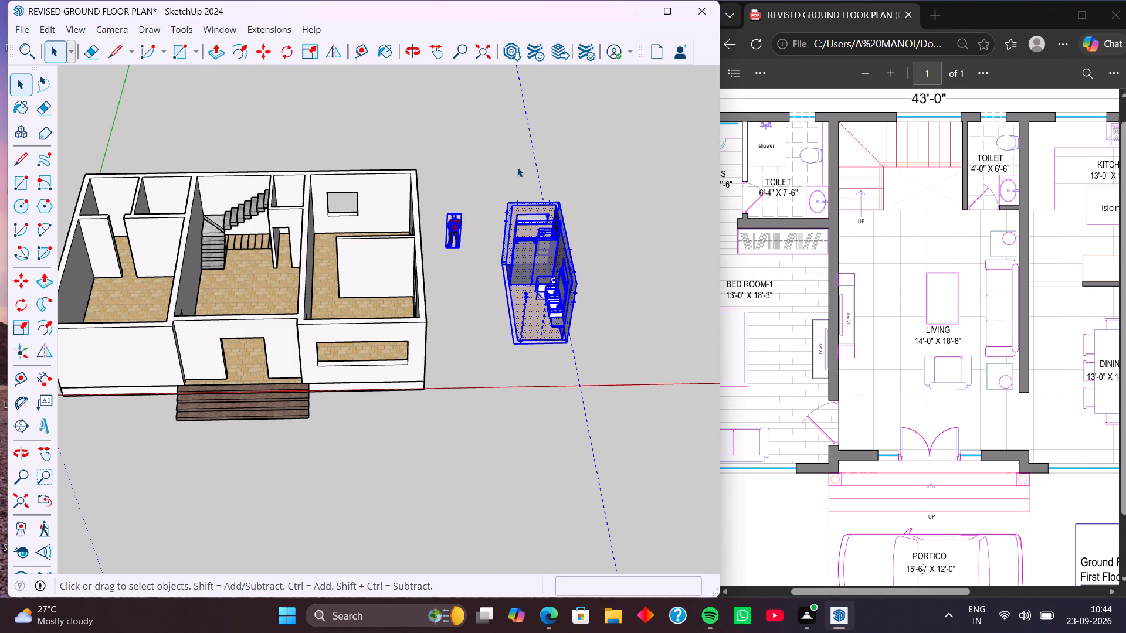
click(455, 234)
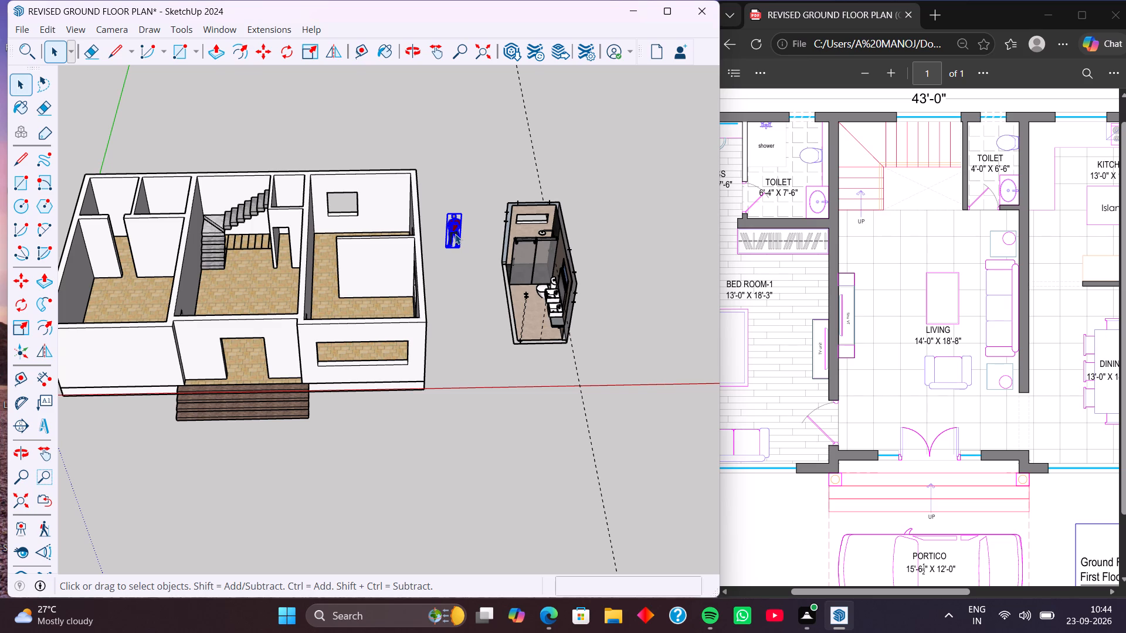
key(Delete)
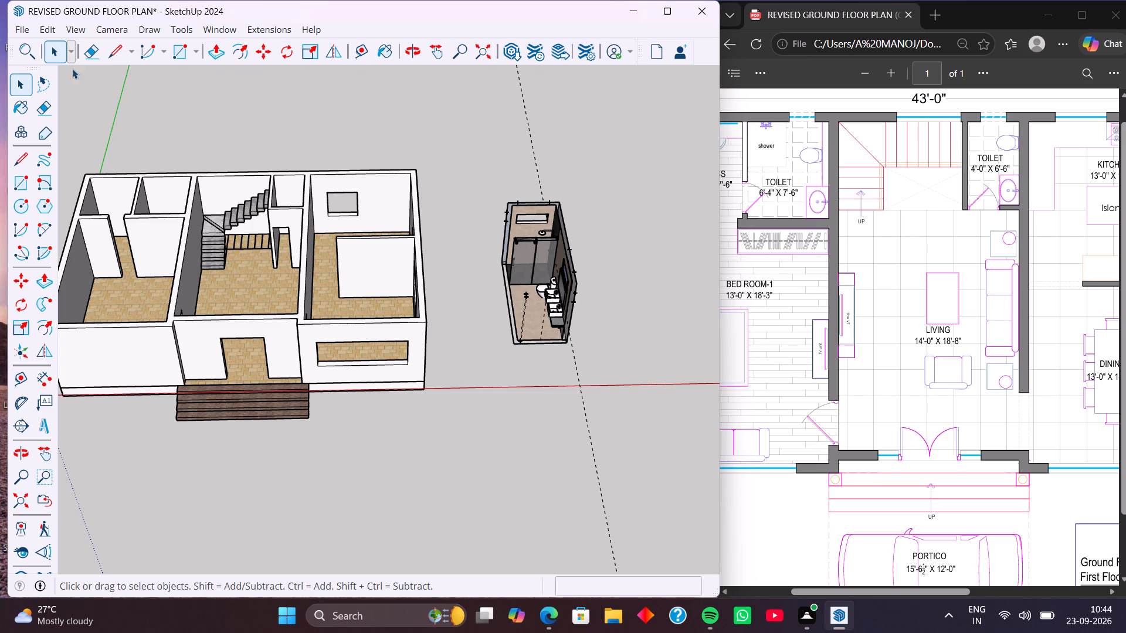
Delete all dashed guide lines from the model.
click(46, 32)
click(111, 179)
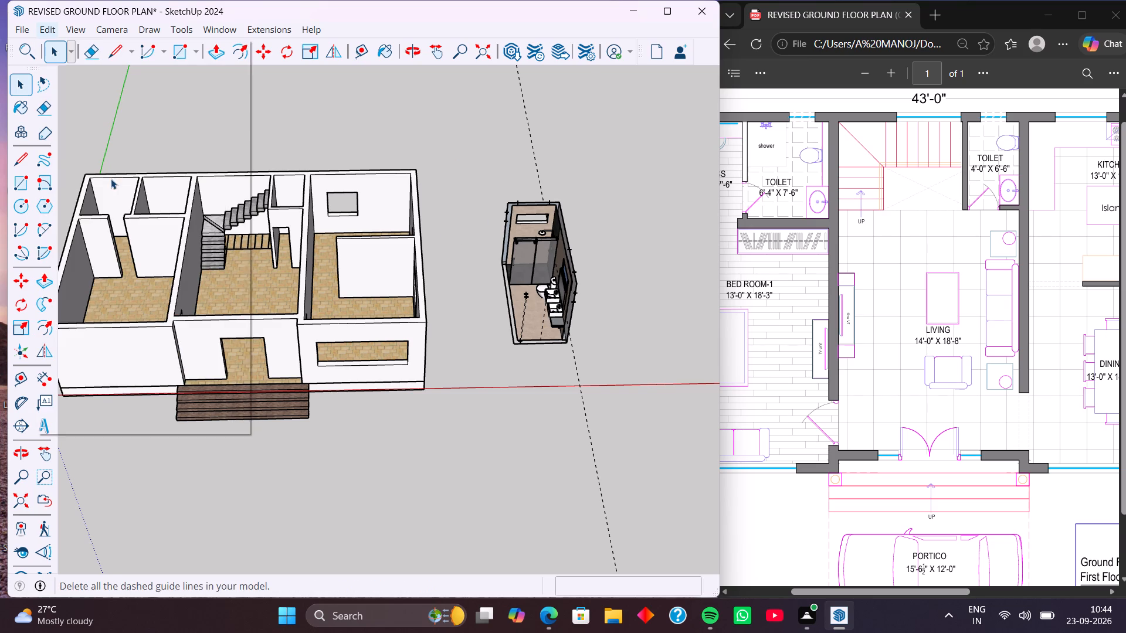
Examine the imported toilet room's shower, WC and basins, checking the window-side shower wall and the long tiled wall faces.
middle_drag(538, 331, 593, 322)
middle_drag(547, 321, 662, 300)
scroll(664, 300, up, 1)
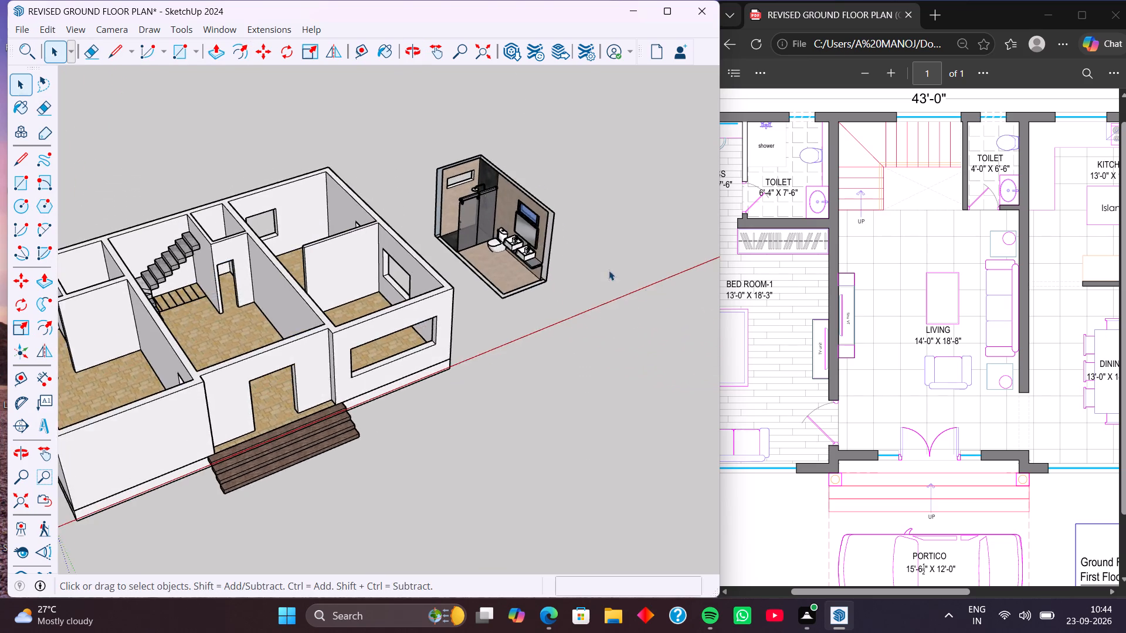
scroll(506, 211, up, 10)
scroll(443, 141, up, 4)
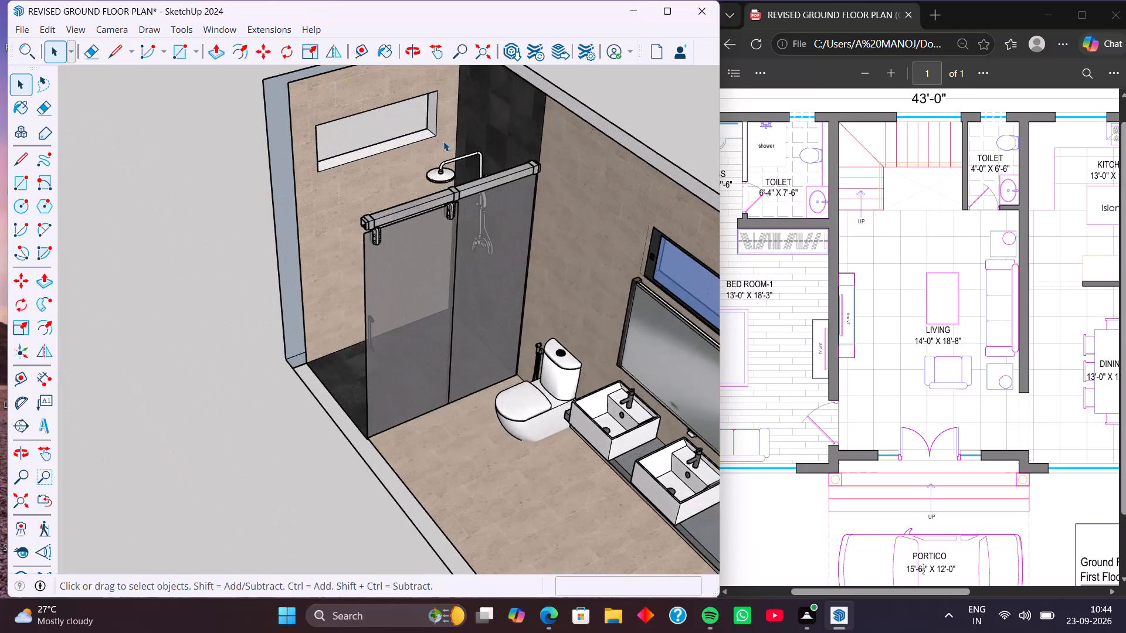
scroll(443, 141, up, 2)
click(372, 167)
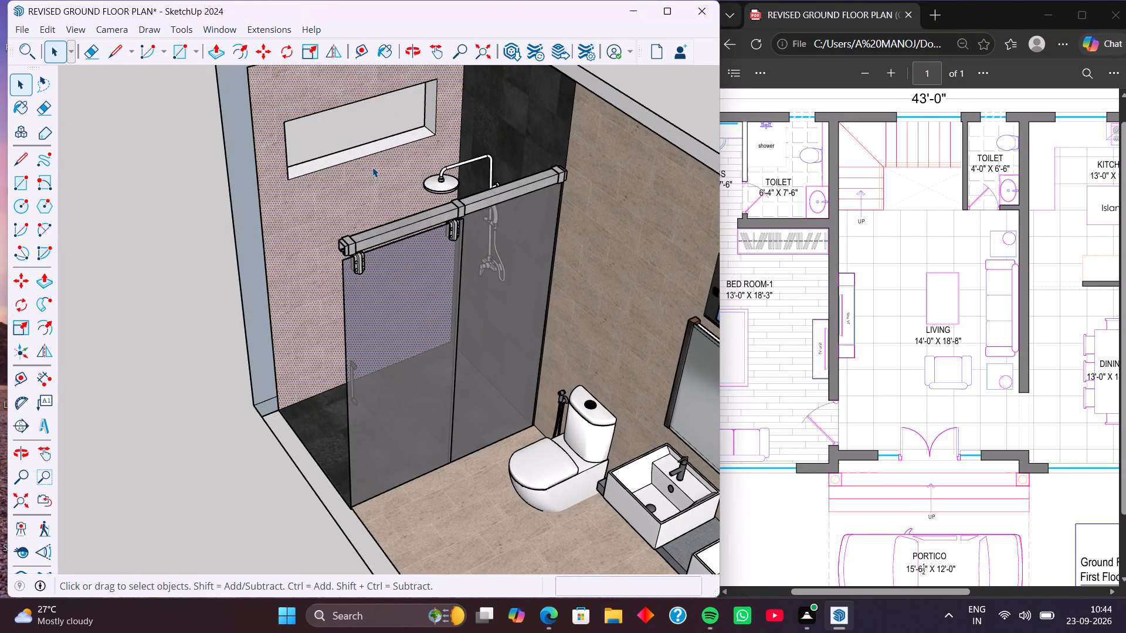
scroll(252, 222, down, 8)
middle_drag(358, 377, 547, 405)
middle_drag(394, 381, 418, 377)
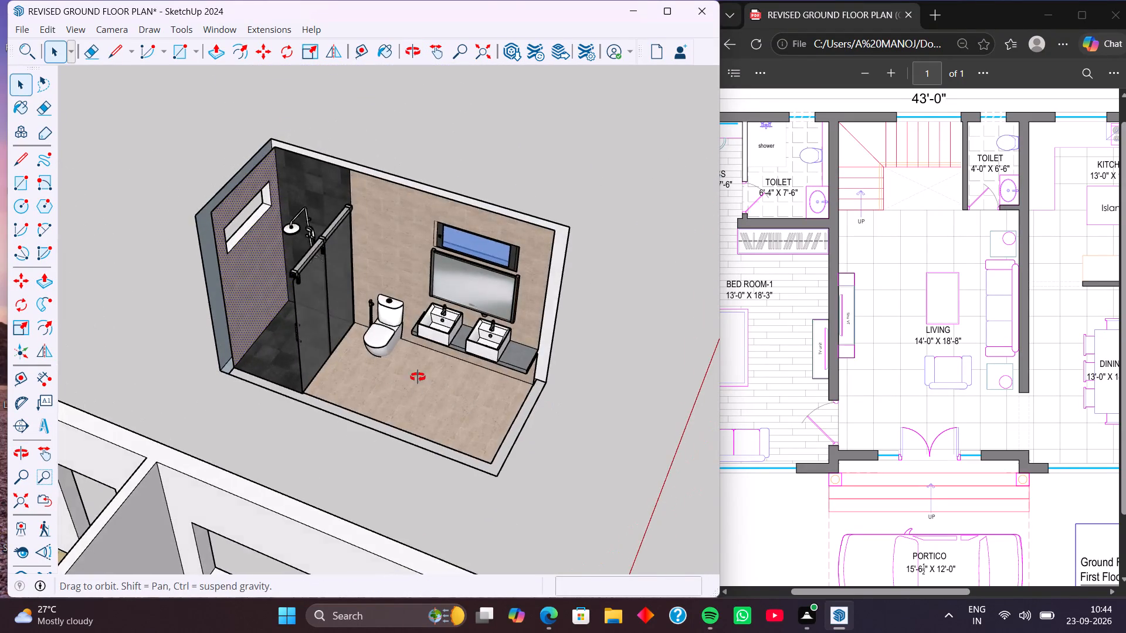
middle_drag(418, 377, 560, 353)
middle_drag(462, 335, 491, 327)
click(382, 227)
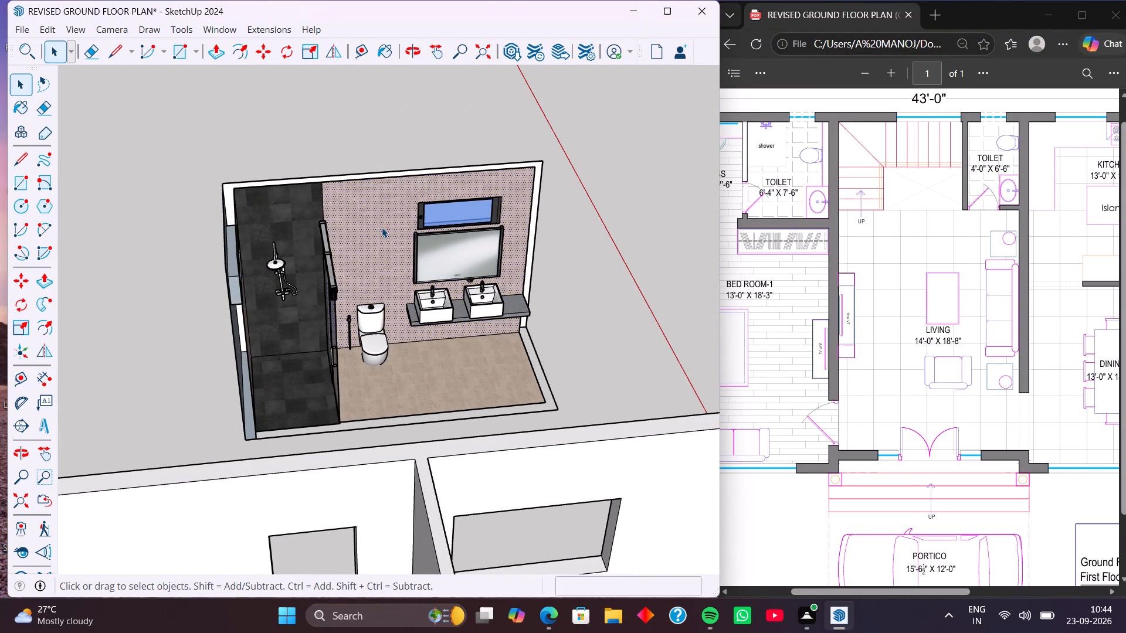
Delete the patterned wall faces behind the basins and WC and the dark tiled faces of the shower's back wall.
key(Delete)
click(369, 215)
key(Delete)
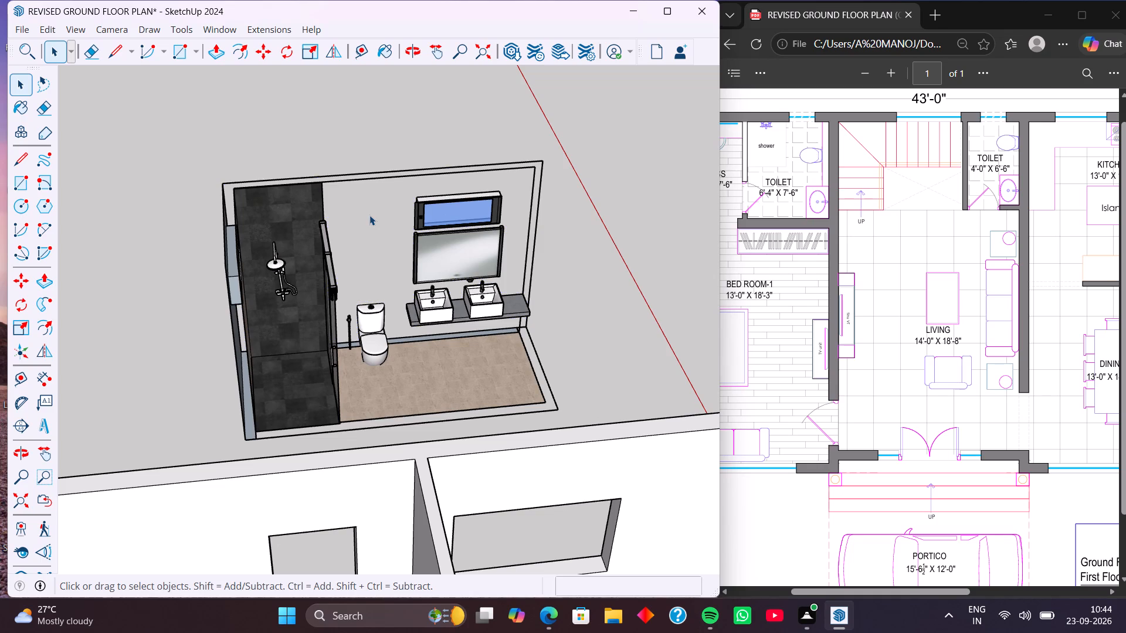
click(369, 215)
key(Delete)
click(293, 212)
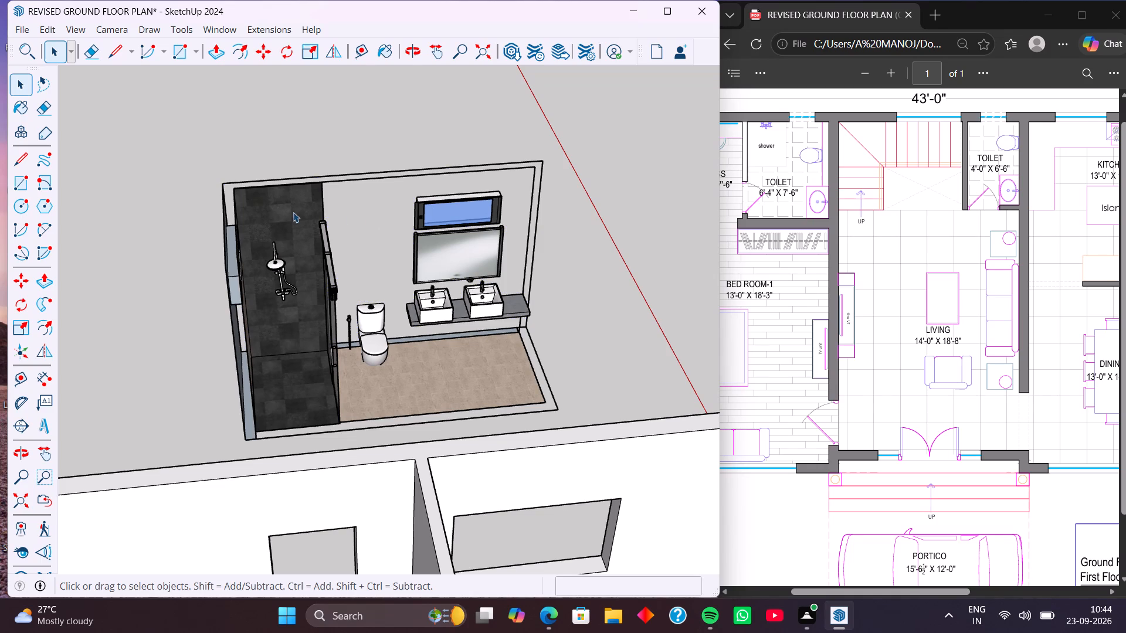
key(Delete)
click(293, 212)
key(Delete)
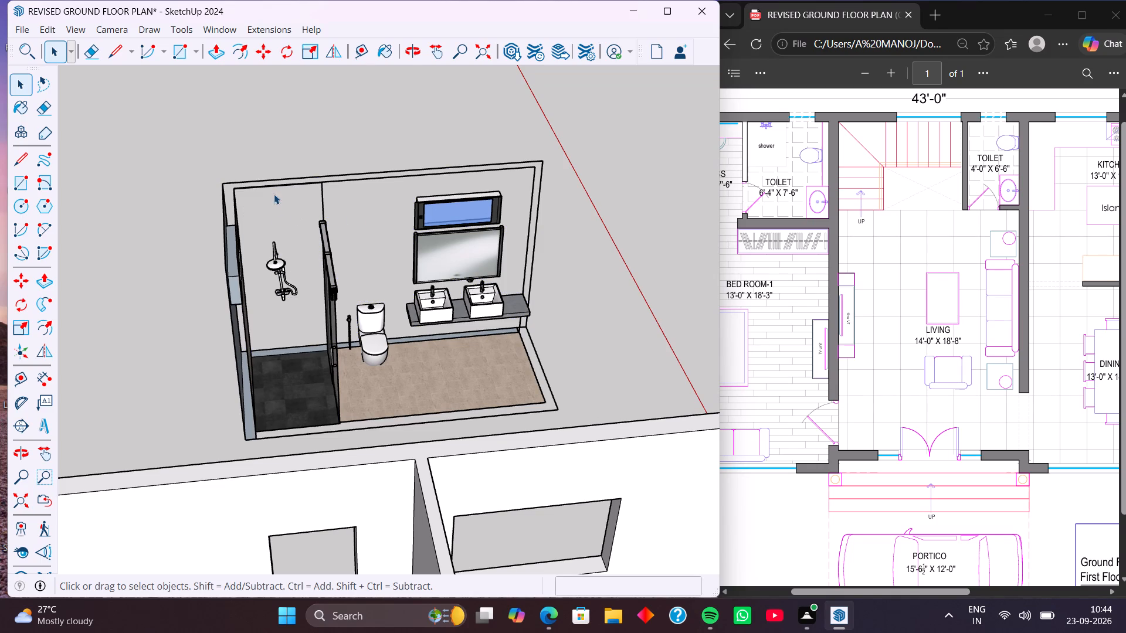
Delete the remaining top frame, window-side wall pieces and low wall strips around the shower end of the imported toilet.
drag(271, 158, 210, 222)
key(Delete)
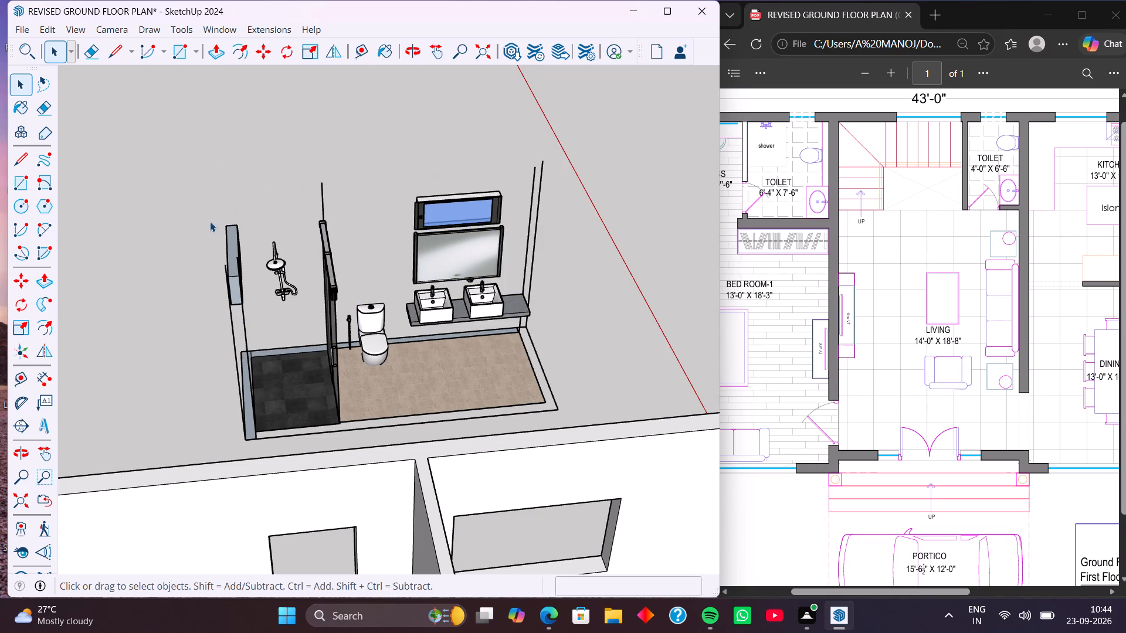
drag(262, 208, 212, 262)
key(Delete)
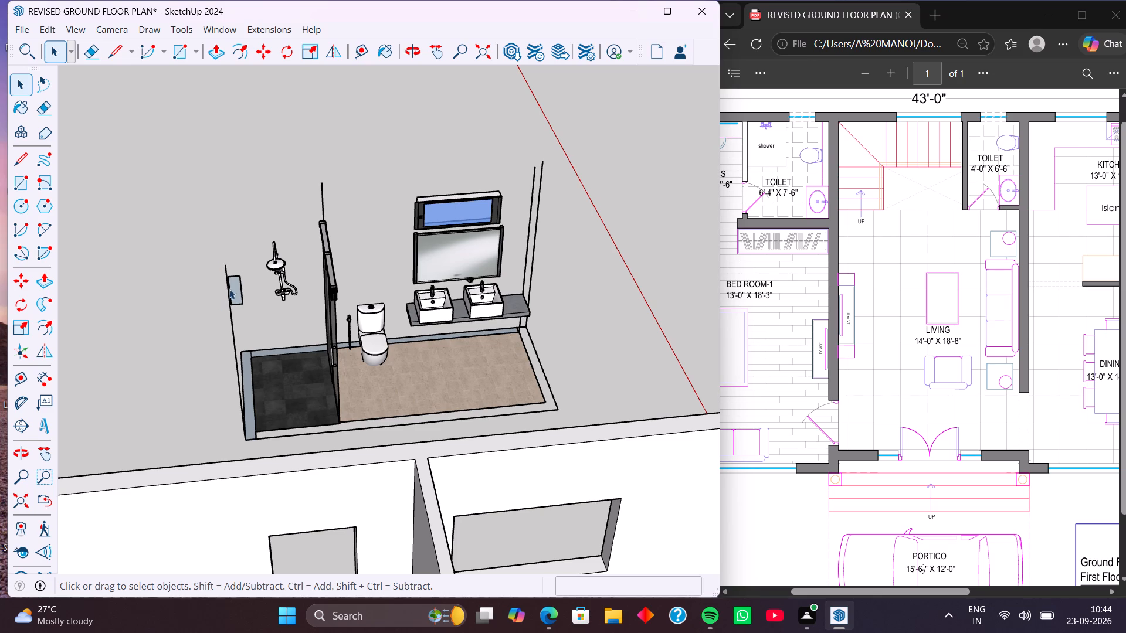
drag(245, 257, 212, 329)
key(Delete)
drag(279, 335, 247, 353)
key(Delete)
drag(245, 342, 228, 380)
key(Delete)
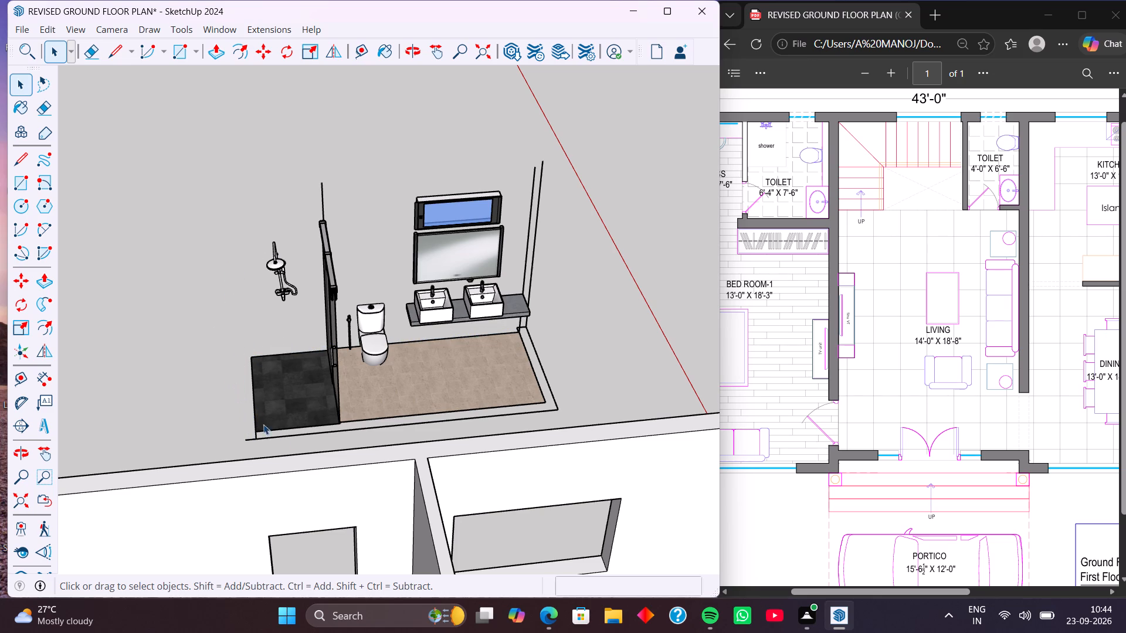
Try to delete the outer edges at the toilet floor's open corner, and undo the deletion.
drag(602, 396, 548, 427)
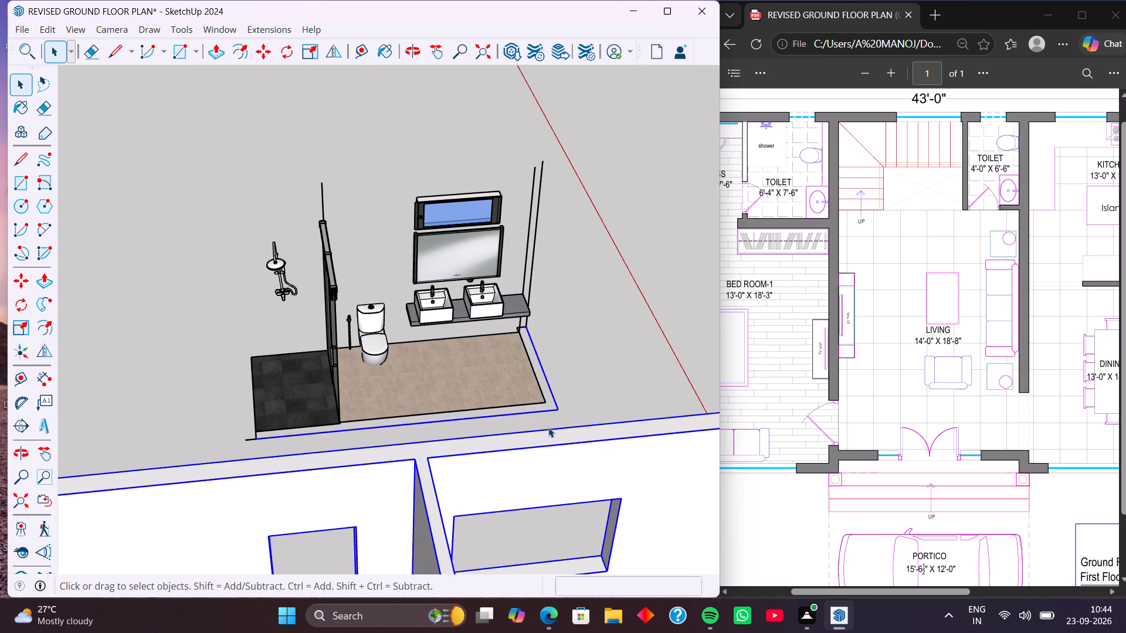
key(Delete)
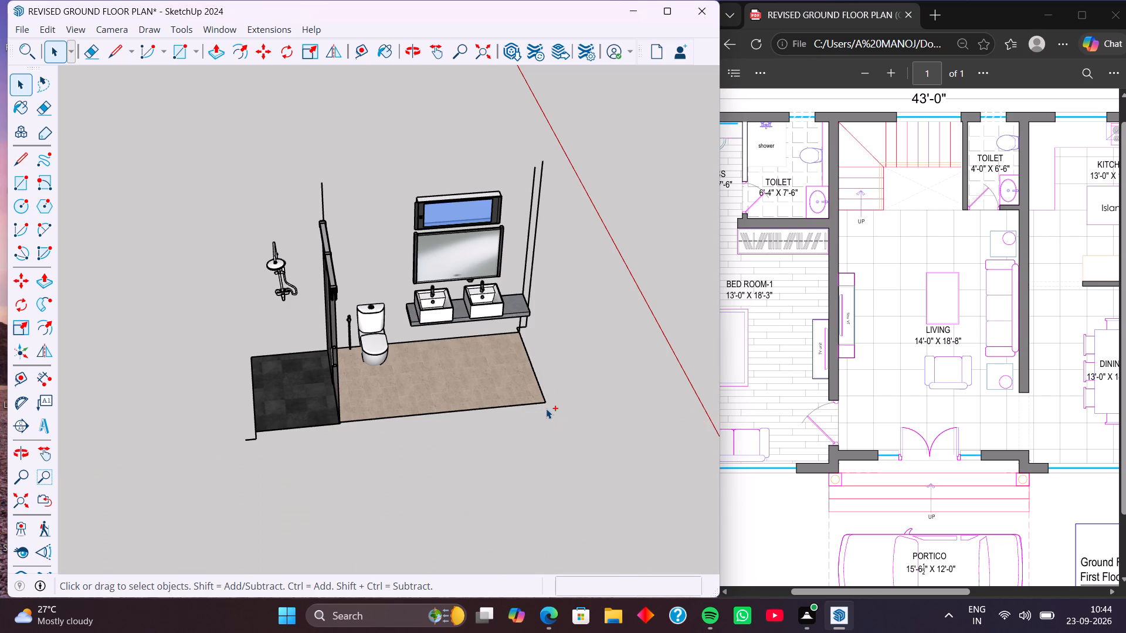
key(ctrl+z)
Delete the leftover outer edges around the toilet floor and the two upright wall edges beside the basin counter.
middle_drag(552, 418, 514, 499)
scroll(554, 421, up, 2)
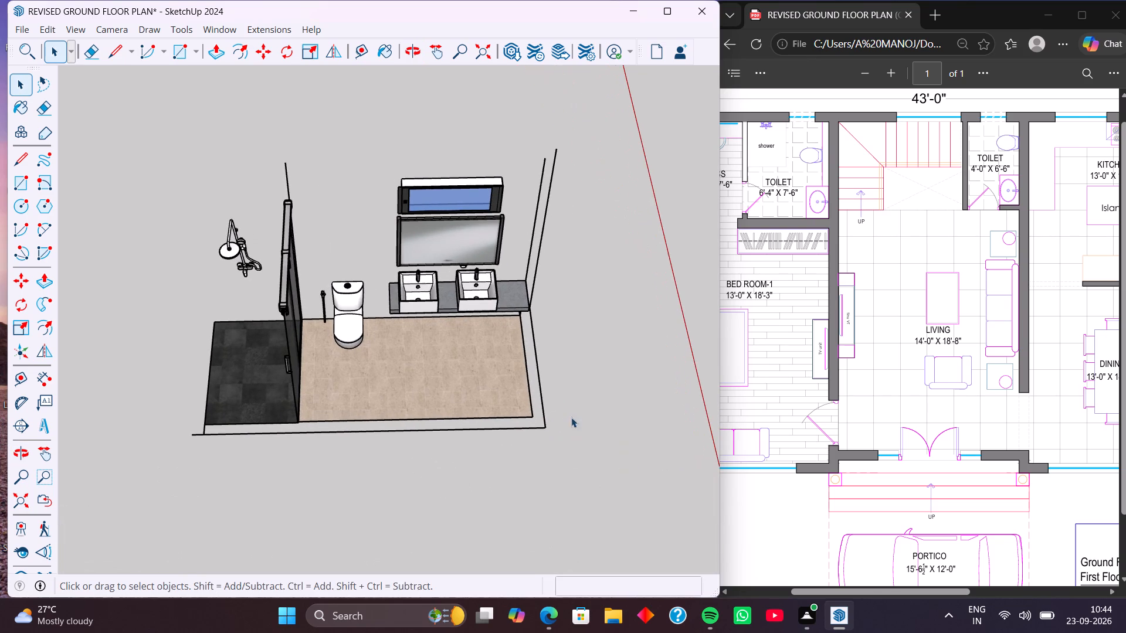
drag(571, 417, 540, 455)
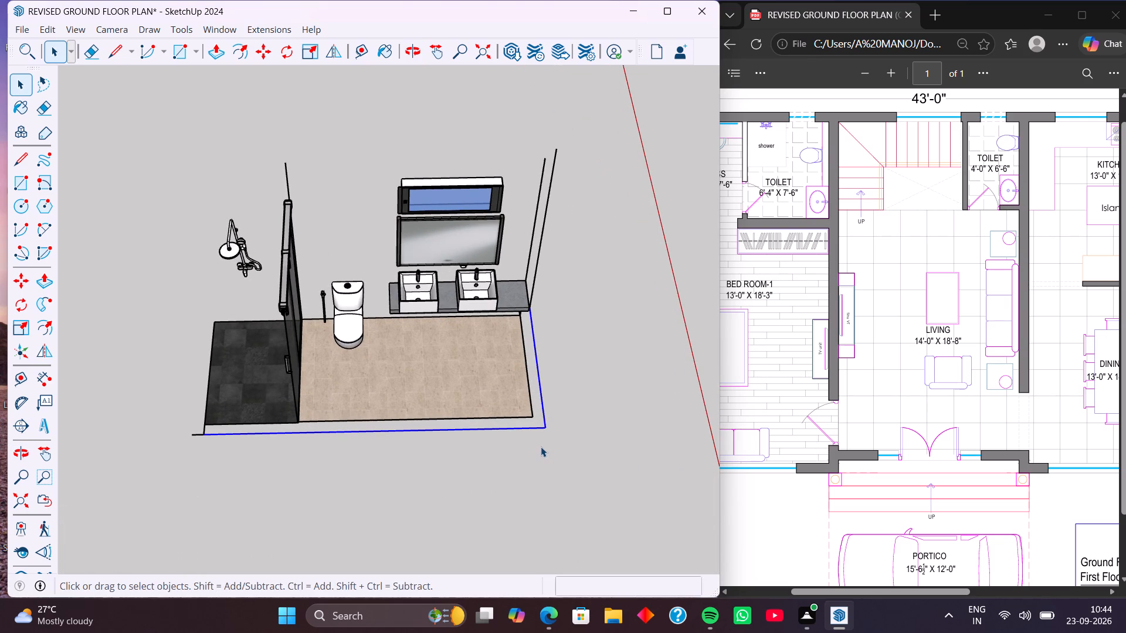
key(Delete)
drag(218, 431, 192, 437)
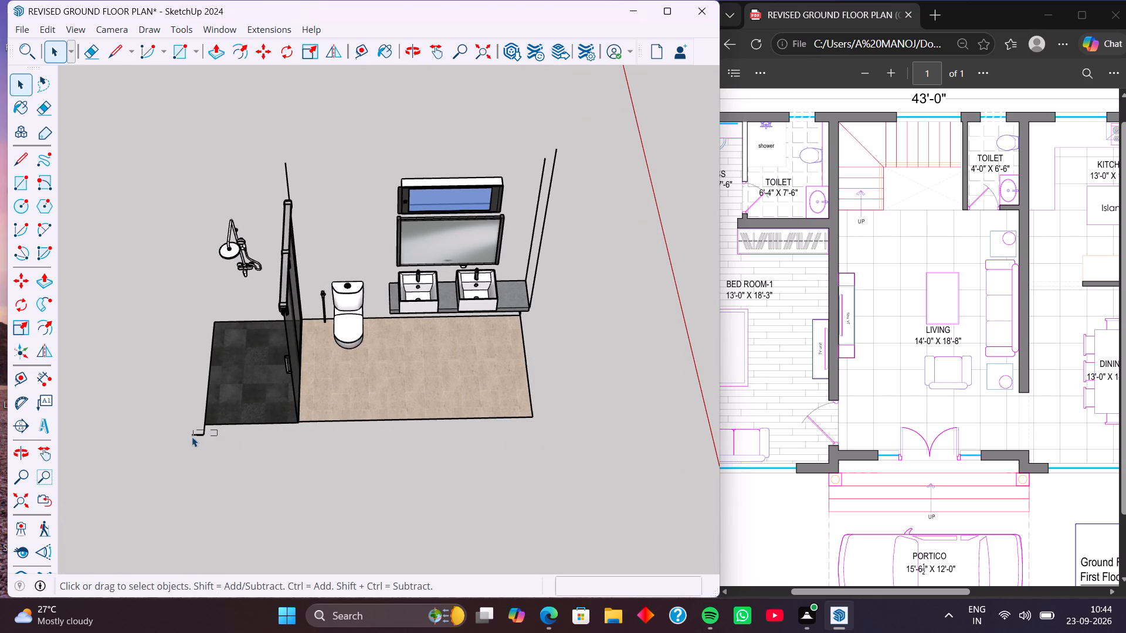
drag(192, 437, 184, 440)
key(Delete)
drag(555, 228, 527, 246)
key(Delete)
Delete the stray wall edges left at the toilet floor's corner beside the basin counter.
middle_drag(482, 301, 477, 290)
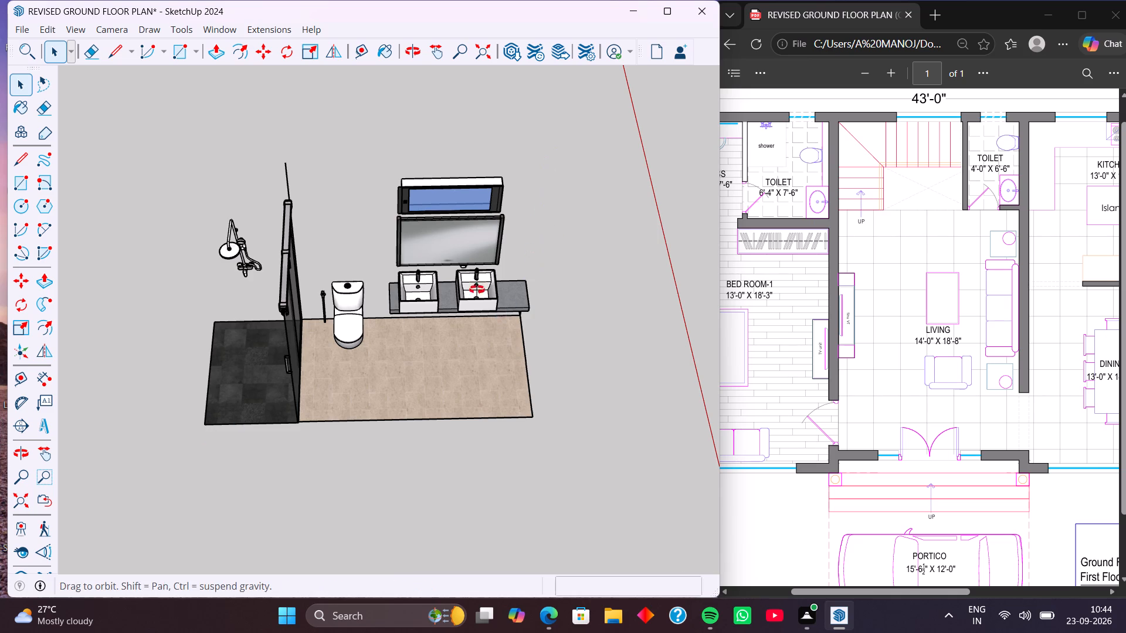
middle_drag(477, 290, 468, 206)
scroll(468, 206, up, 1)
middle_drag(483, 343, 441, 288)
middle_drag(515, 355, 302, 361)
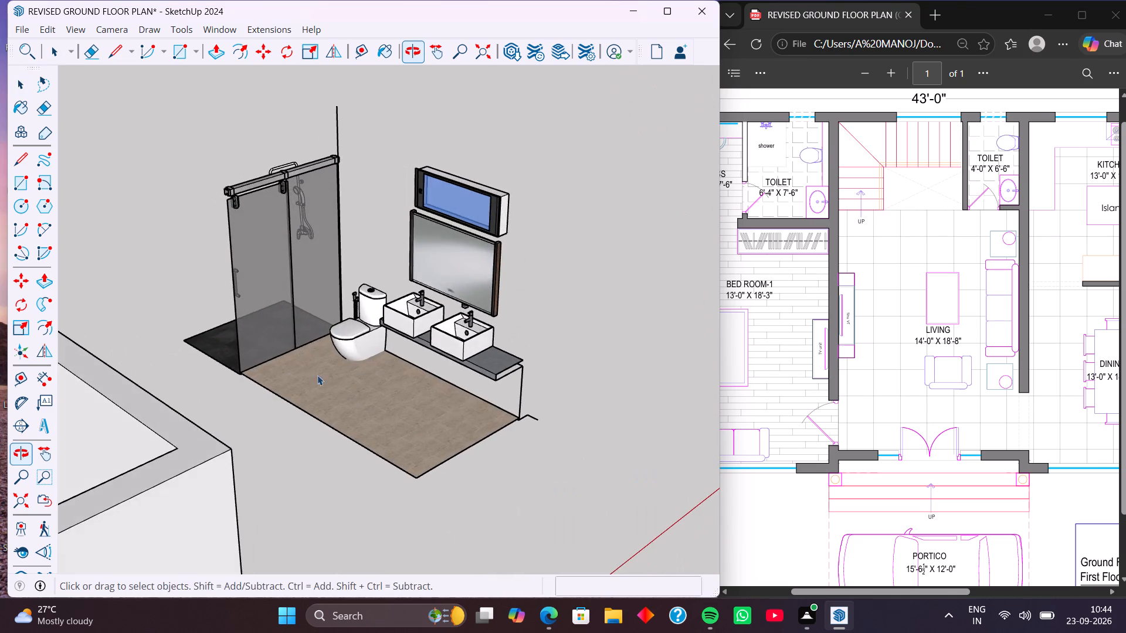
middle_drag(430, 400, 229, 355)
scroll(361, 442, down, 4)
drag(446, 407, 420, 419)
key(Delete)
drag(445, 443, 434, 458)
key(Delete)
scroll(436, 435, up, 8)
middle_drag(436, 448, 415, 497)
scroll(407, 486, up, 3)
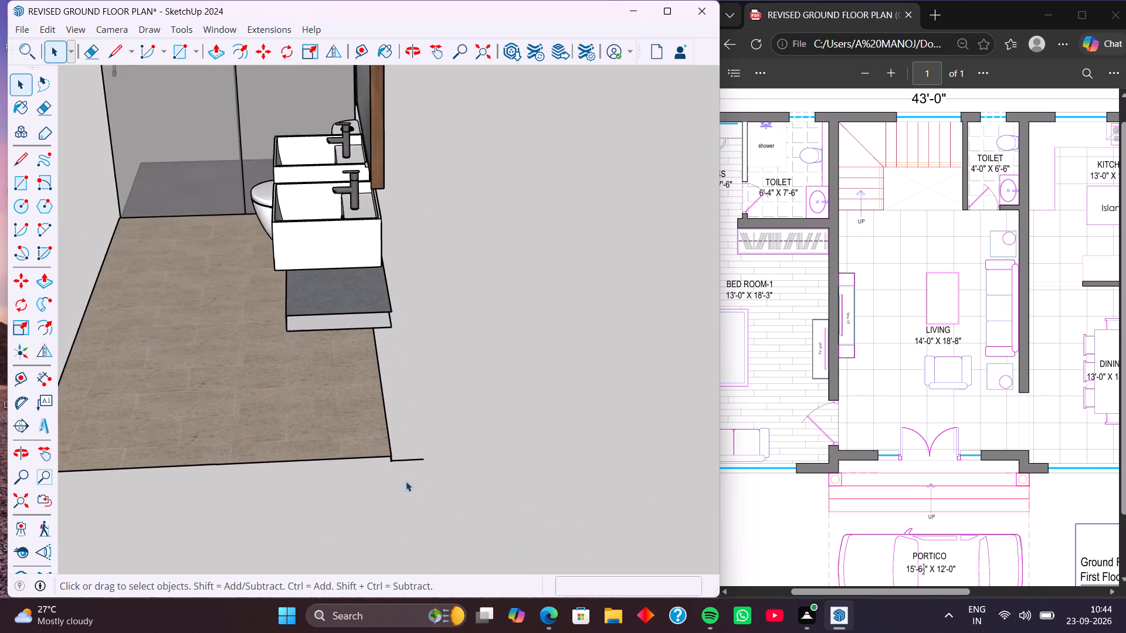
scroll(406, 481, up, 14)
drag(541, 432, 421, 472)
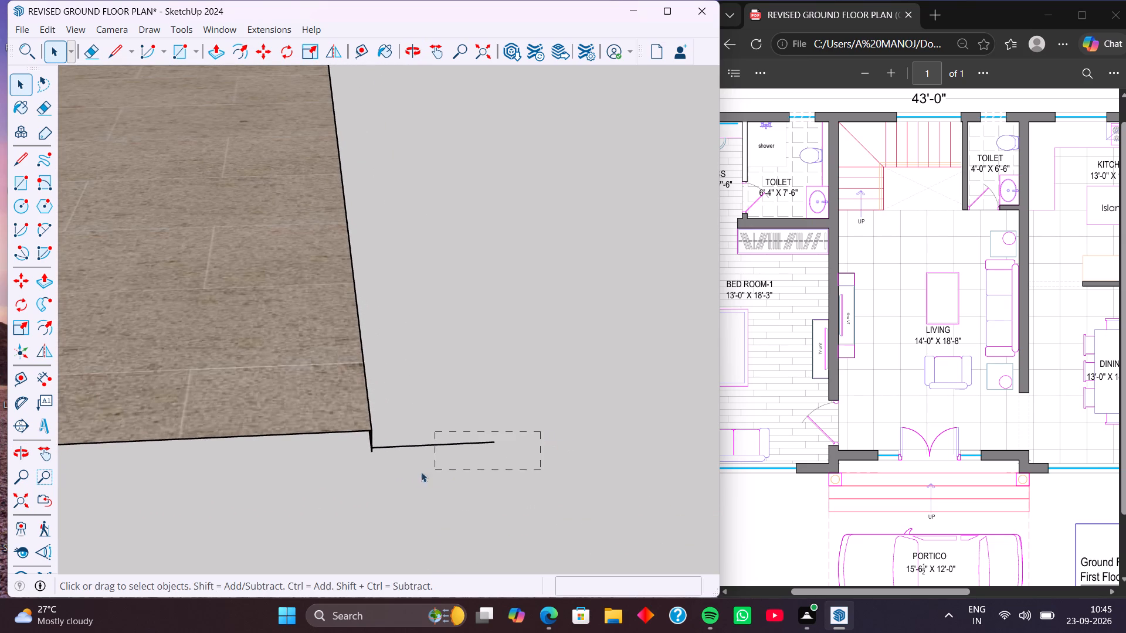
drag(421, 472, 371, 494)
key(Delete)
Examine the stripped toilet floor and fixtures from all sides for leftover wall geometry.
middle_drag(420, 436, 402, 433)
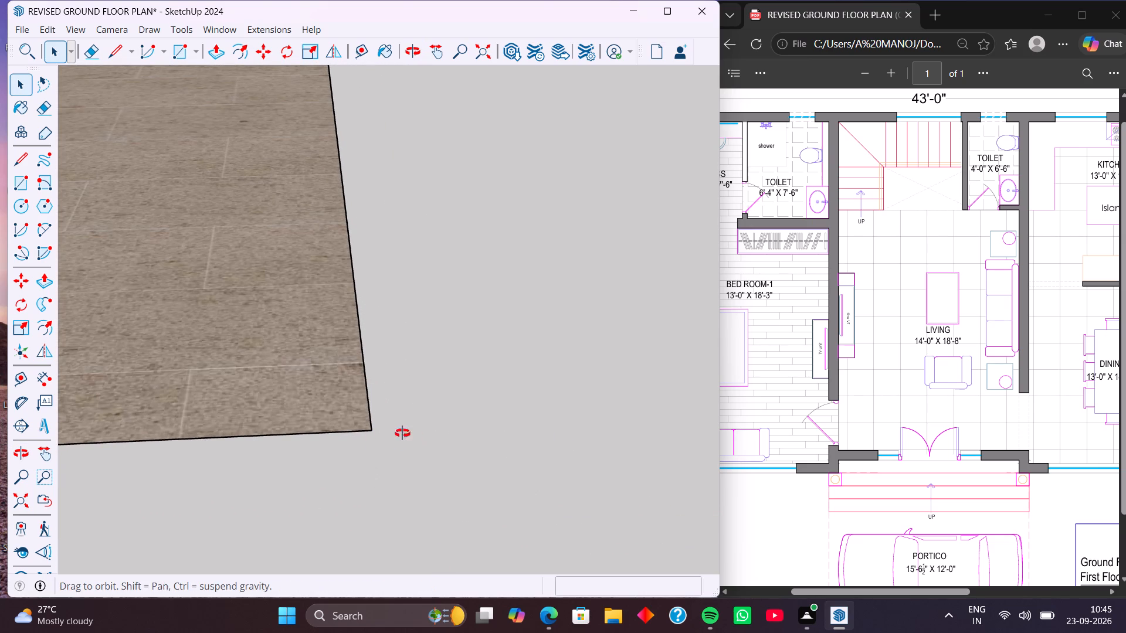
middle_drag(402, 433, 253, 417)
middle_drag(480, 410, 374, 316)
scroll(345, 343, down, 6)
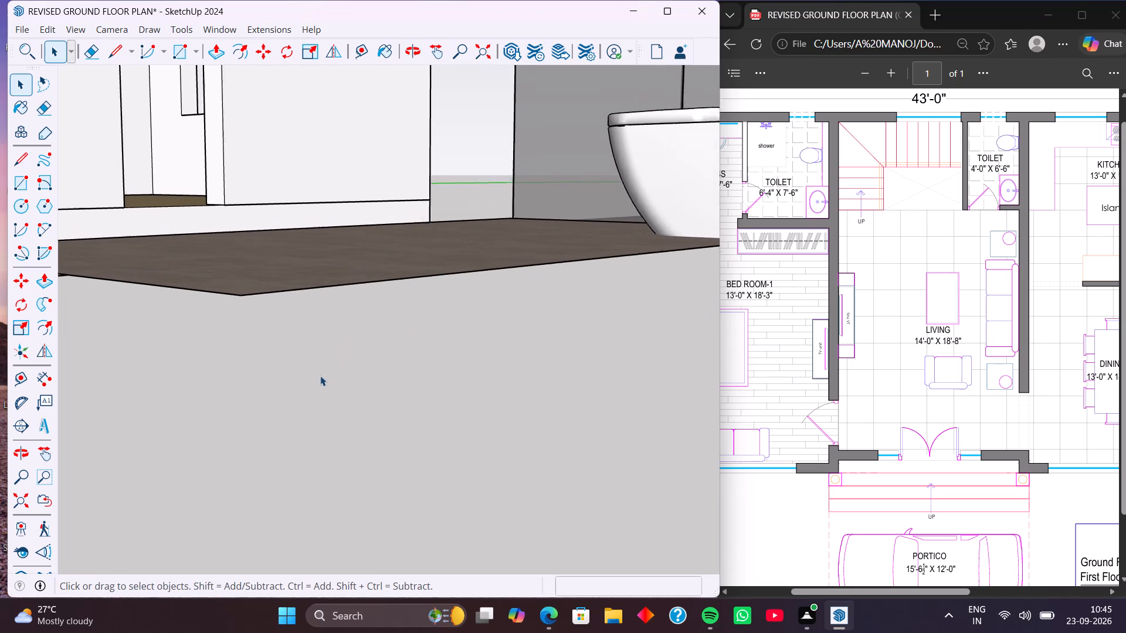
scroll(320, 376, down, 13)
middle_drag(432, 367, 293, 382)
scroll(324, 392, down, 2)
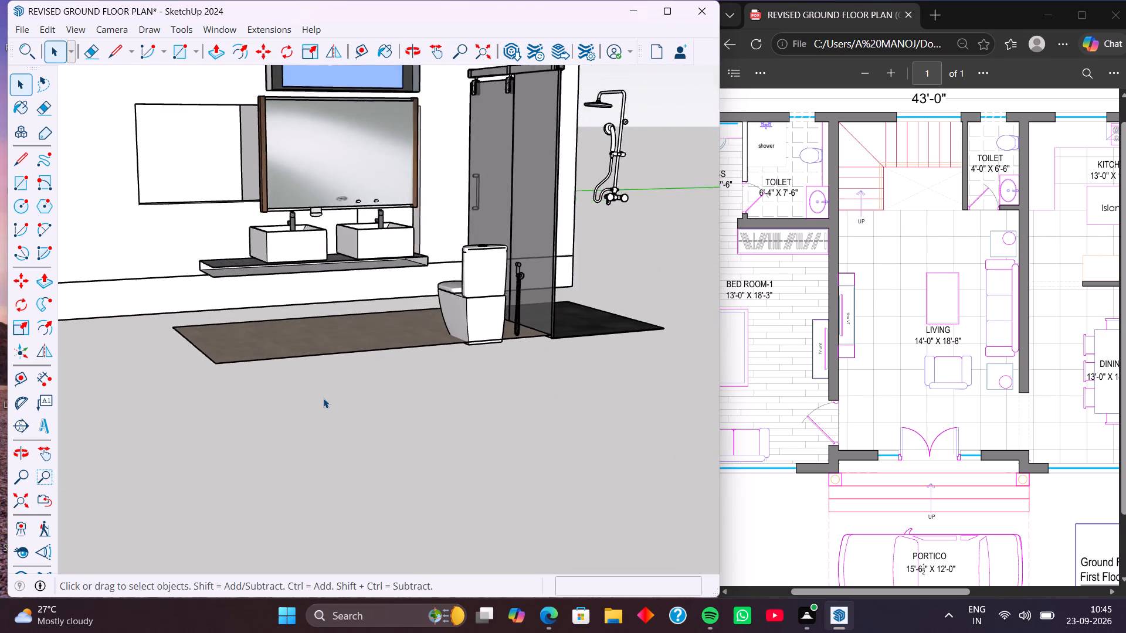
scroll(323, 398, down, 5)
middle_drag(339, 359, 311, 474)
middle_drag(301, 448, 410, 446)
middle_drag(334, 419, 404, 435)
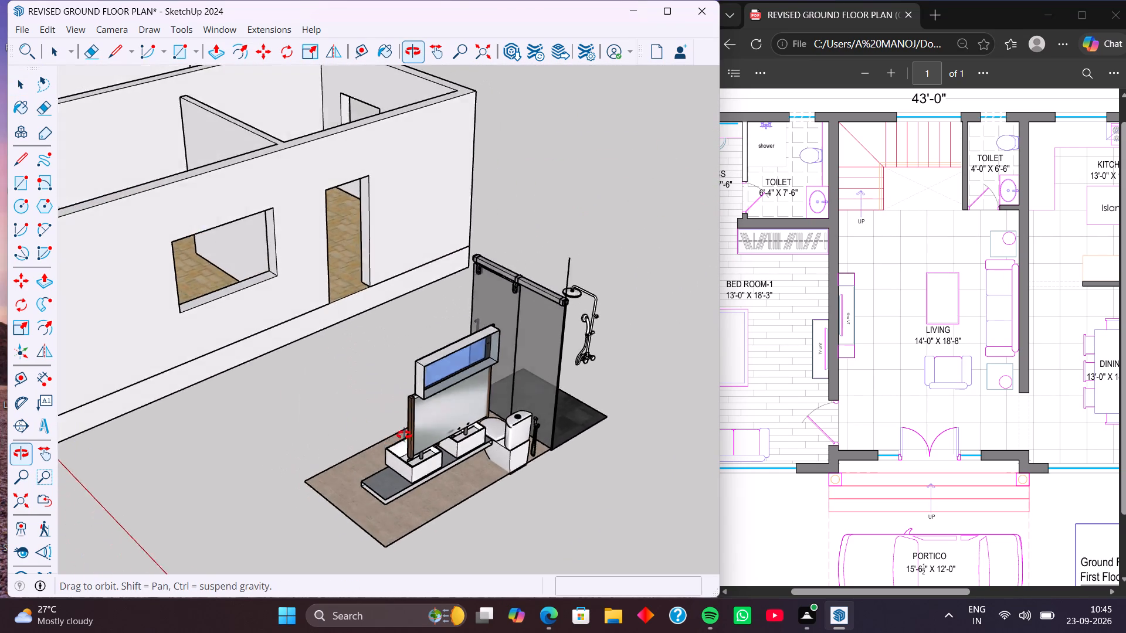
middle_drag(404, 435, 483, 464)
middle_drag(455, 455, 284, 434)
middle_drag(274, 457, 639, 536)
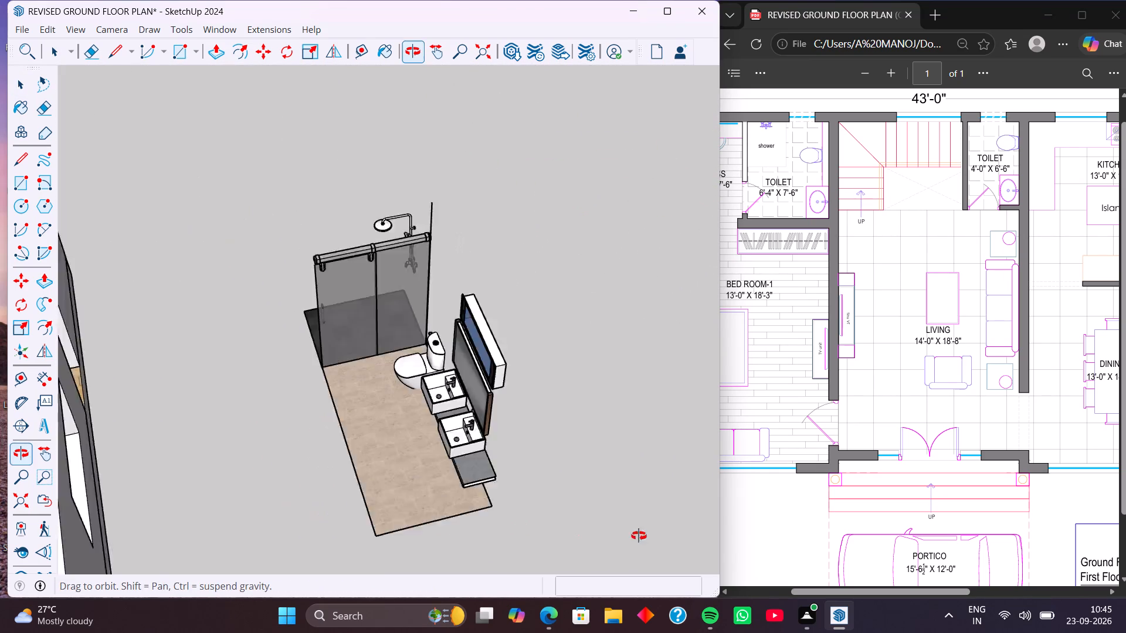
middle_drag(639, 536, 684, 526)
shift+middle_drag(554, 438, 436, 421)
middle_drag(354, 487, 592, 433)
middle_drag(477, 409, 472, 459)
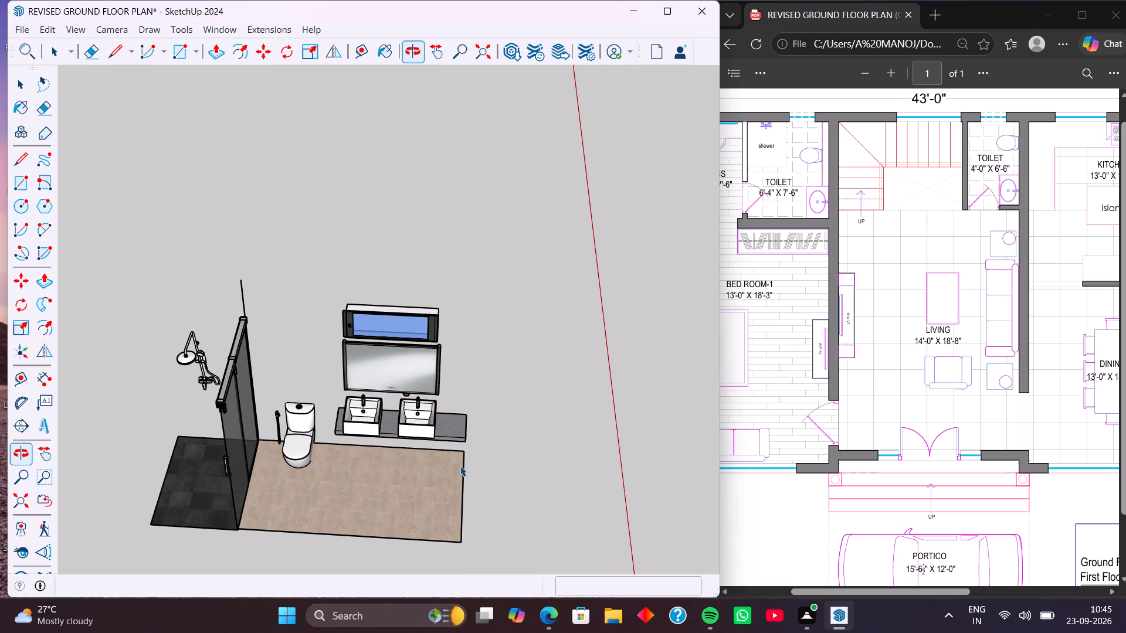
middle_drag(460, 466, 534, 450)
Delete the blue-glazed window above the basin mirror together with the faces and edges of its surrounding opening.
scroll(453, 409, up, 5)
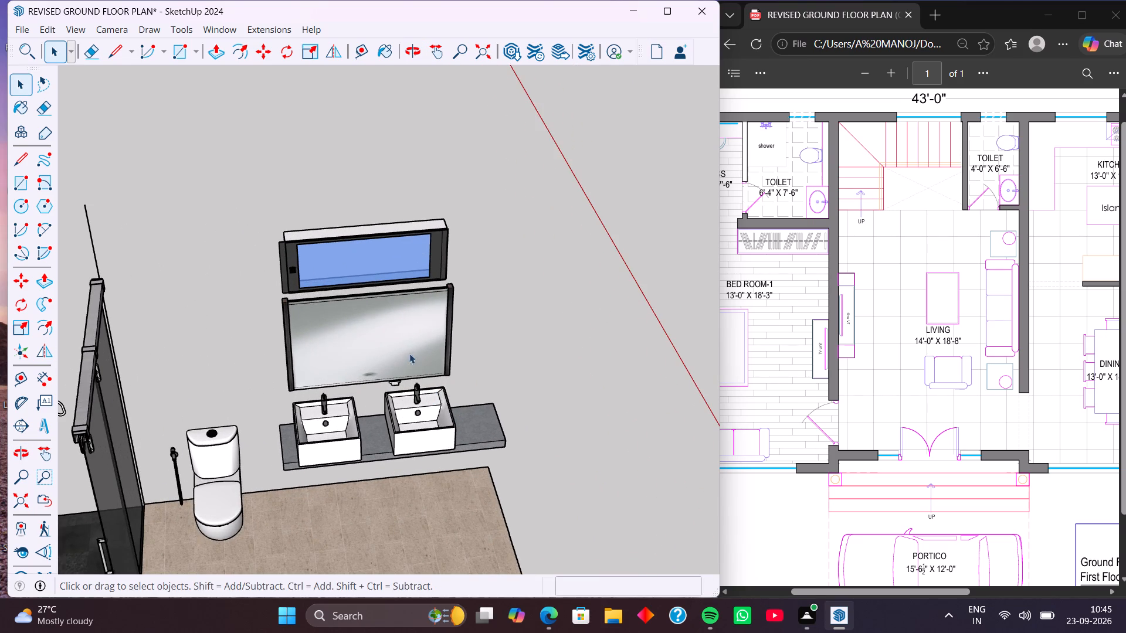
scroll(406, 349, up, 1)
scroll(371, 273, up, 1)
click(289, 251)
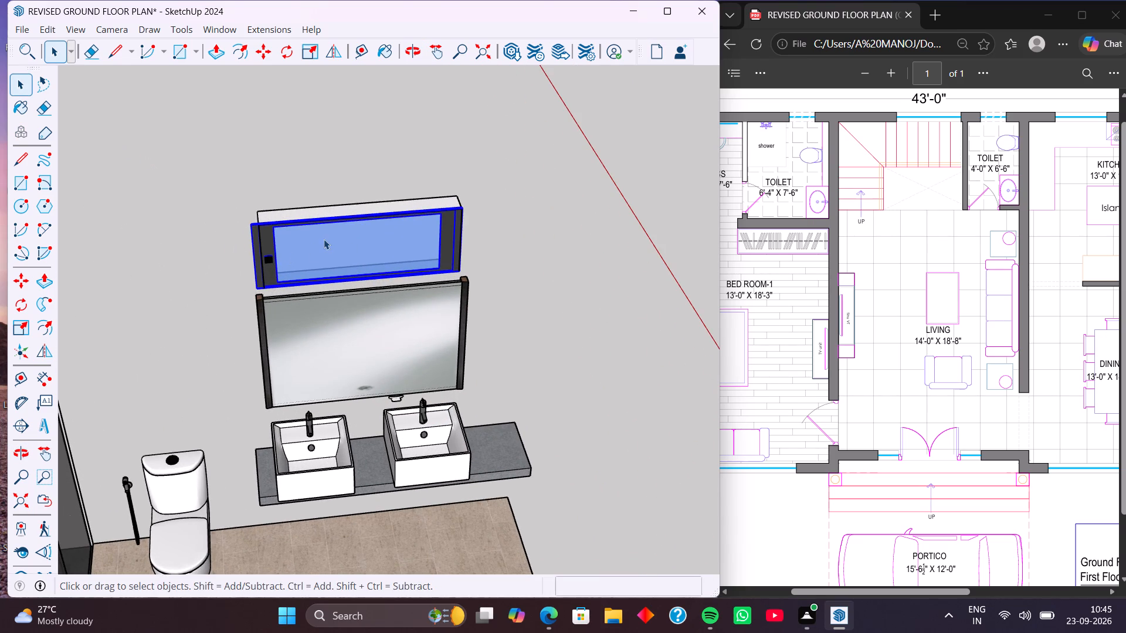
key(Delete)
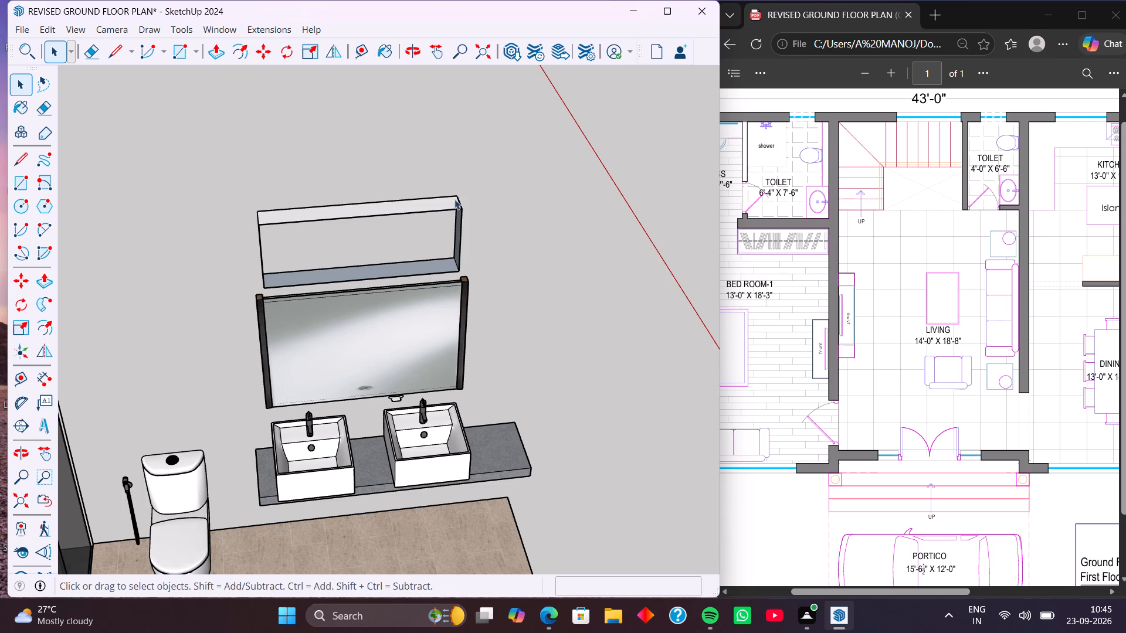
drag(492, 176, 230, 235)
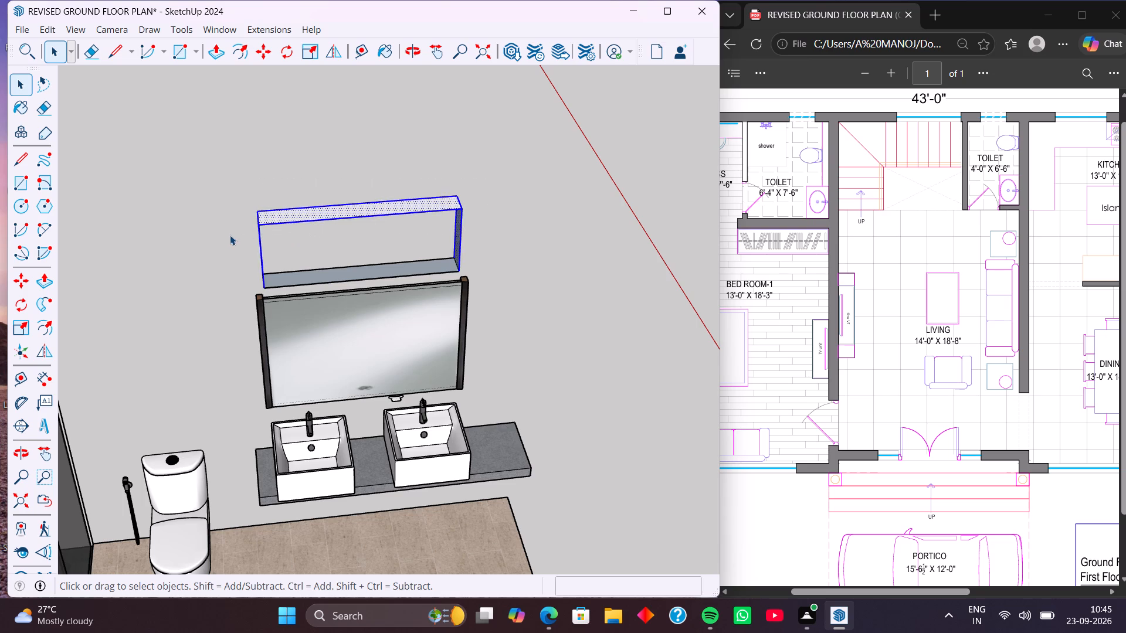
key(Delete)
drag(456, 222, 315, 261)
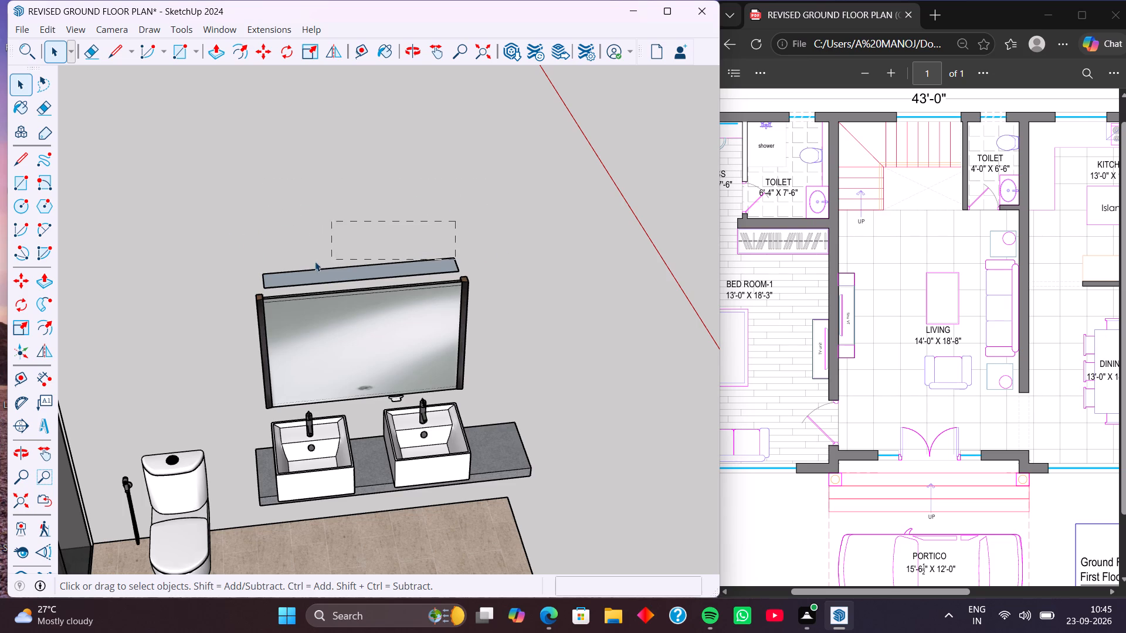
drag(315, 261, 258, 279)
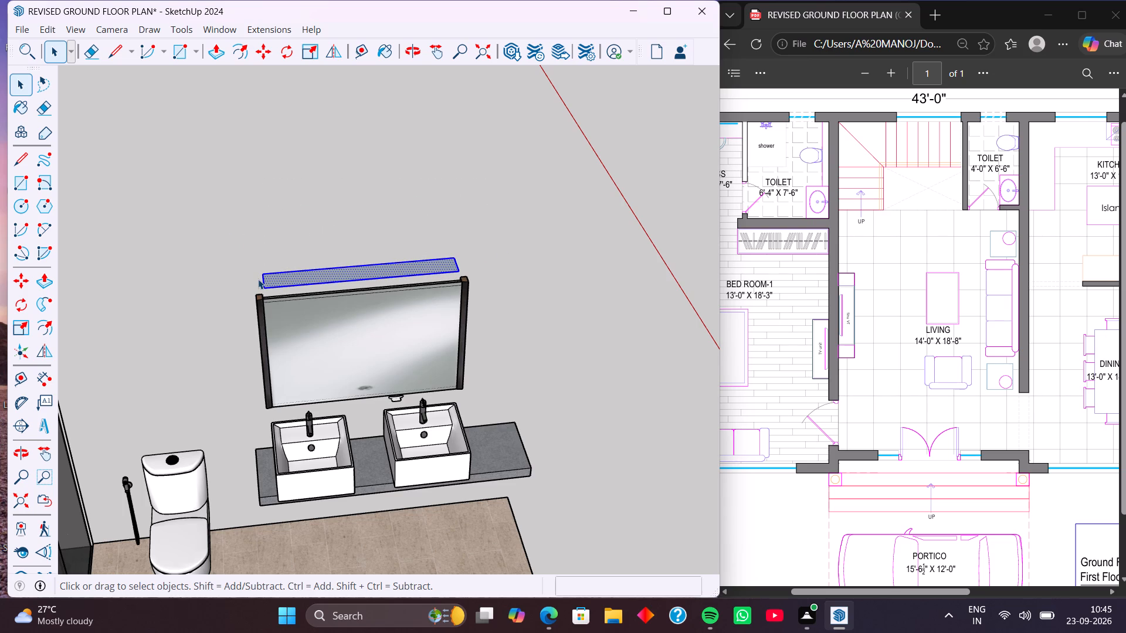
key(Delete)
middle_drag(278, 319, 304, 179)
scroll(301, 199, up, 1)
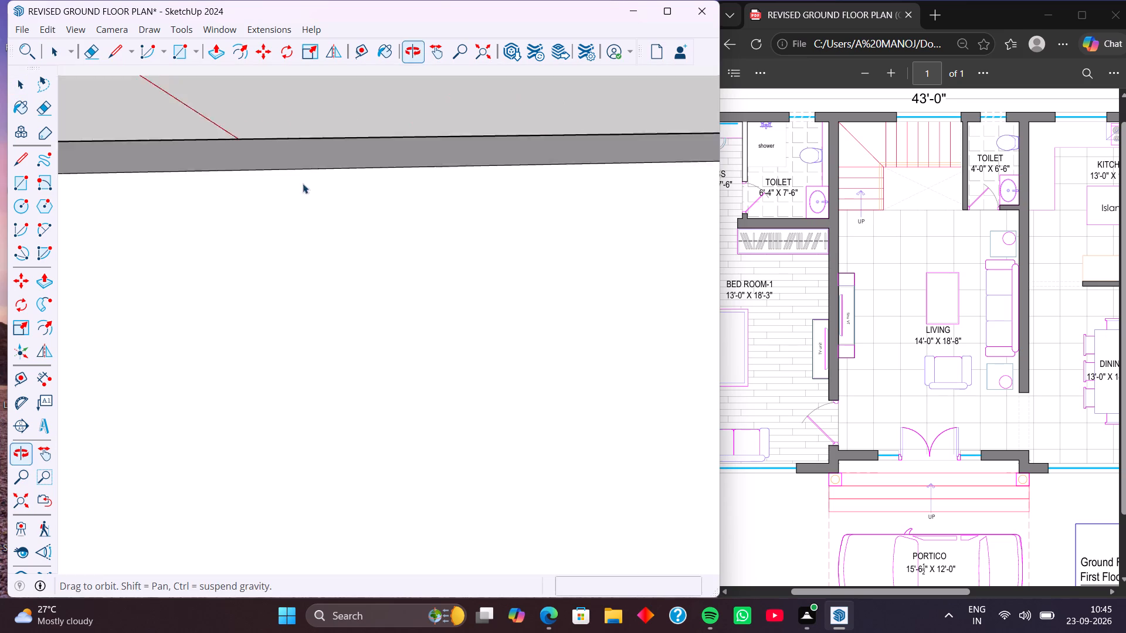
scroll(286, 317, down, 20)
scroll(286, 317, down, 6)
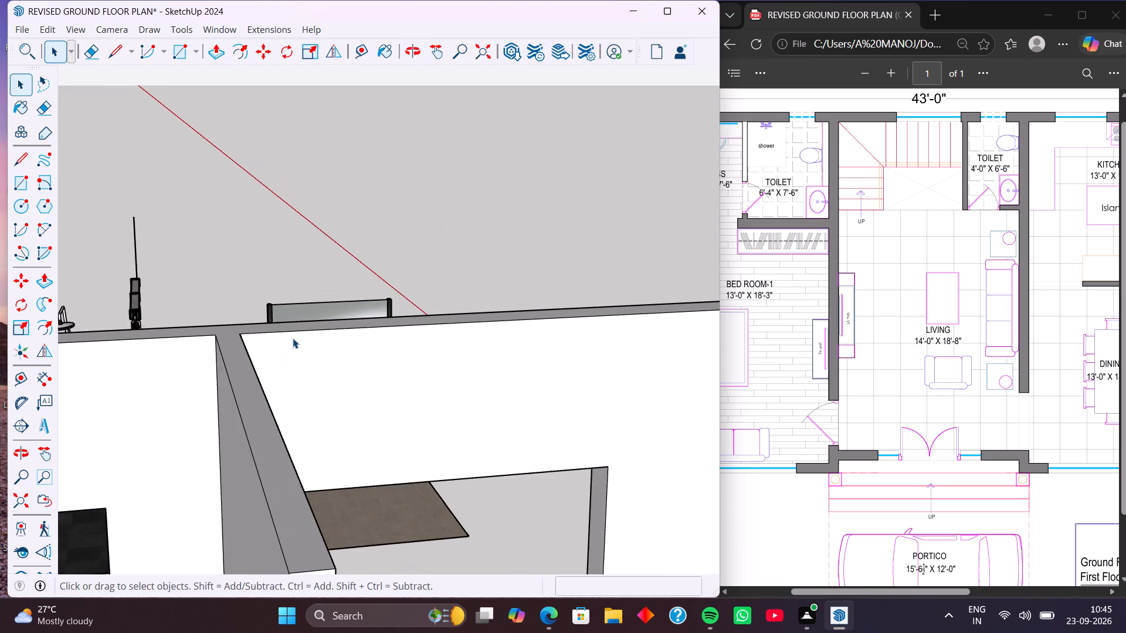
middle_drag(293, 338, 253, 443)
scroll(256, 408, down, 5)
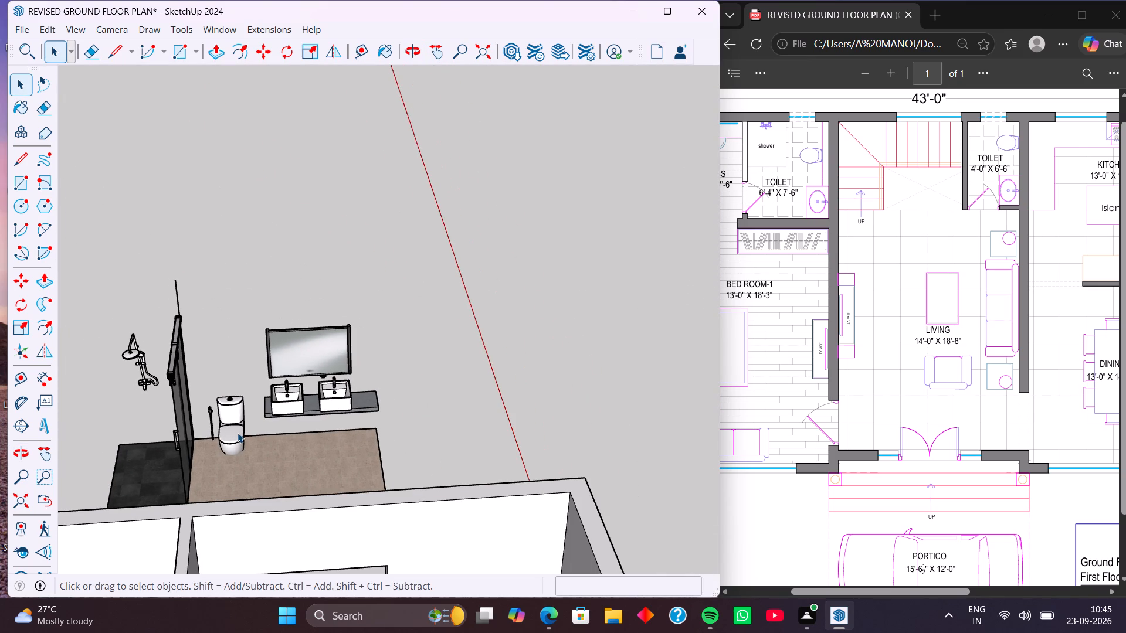
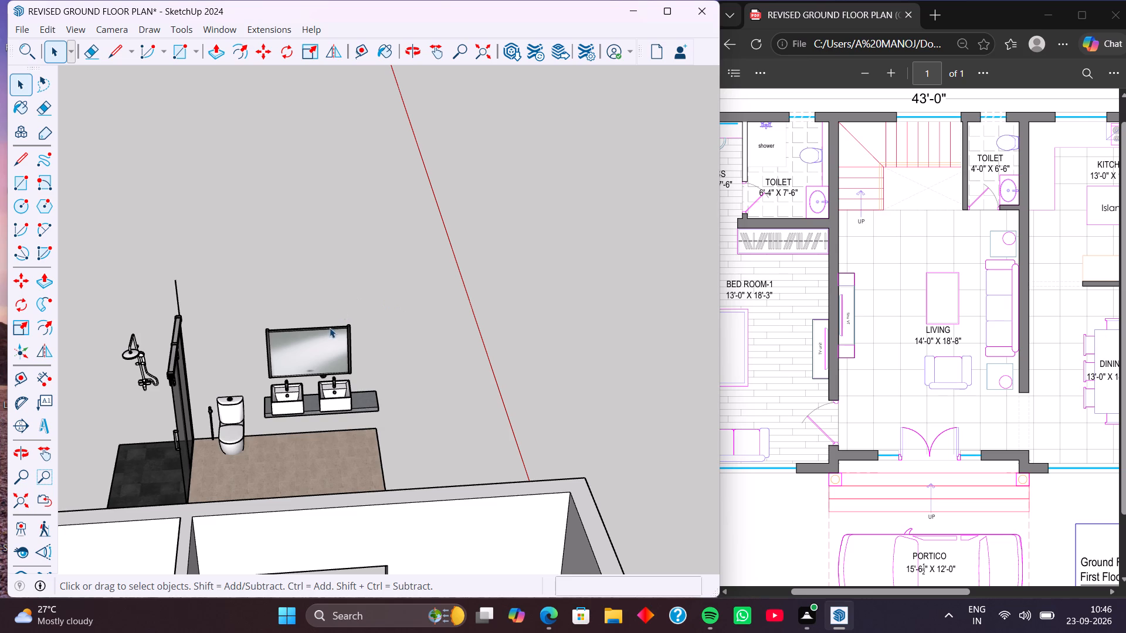
Delete the stray vertical edge rising above the shower's glass partition.
middle_drag(169, 330, 294, 319)
middle_drag(178, 317, 254, 295)
scroll(188, 317, up, 8)
drag(185, 227, 153, 292)
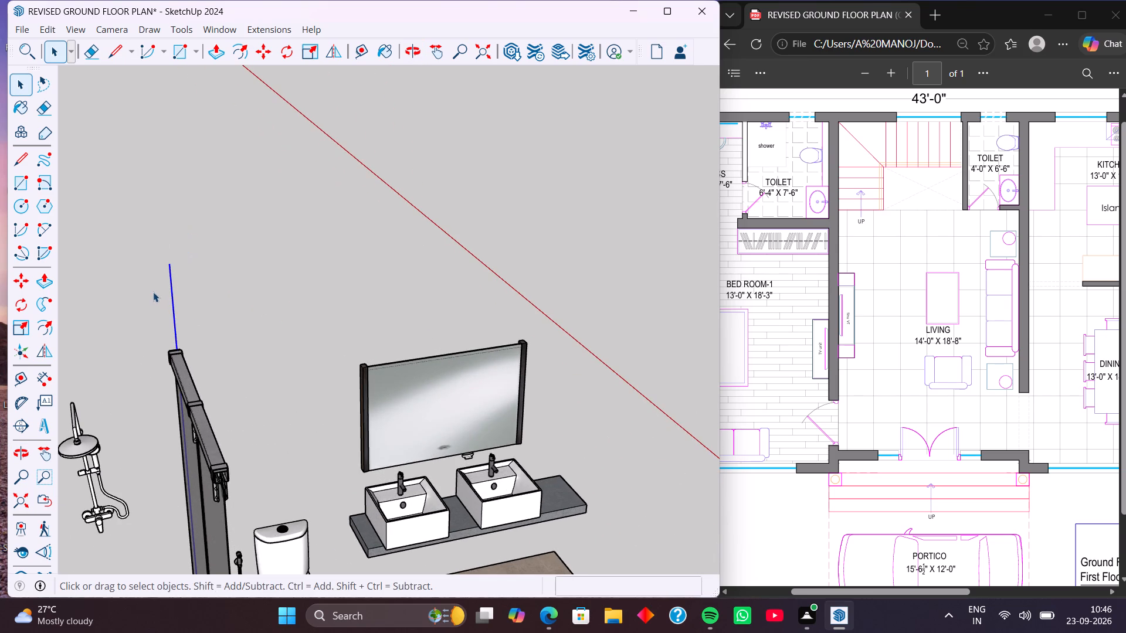
key(Delete)
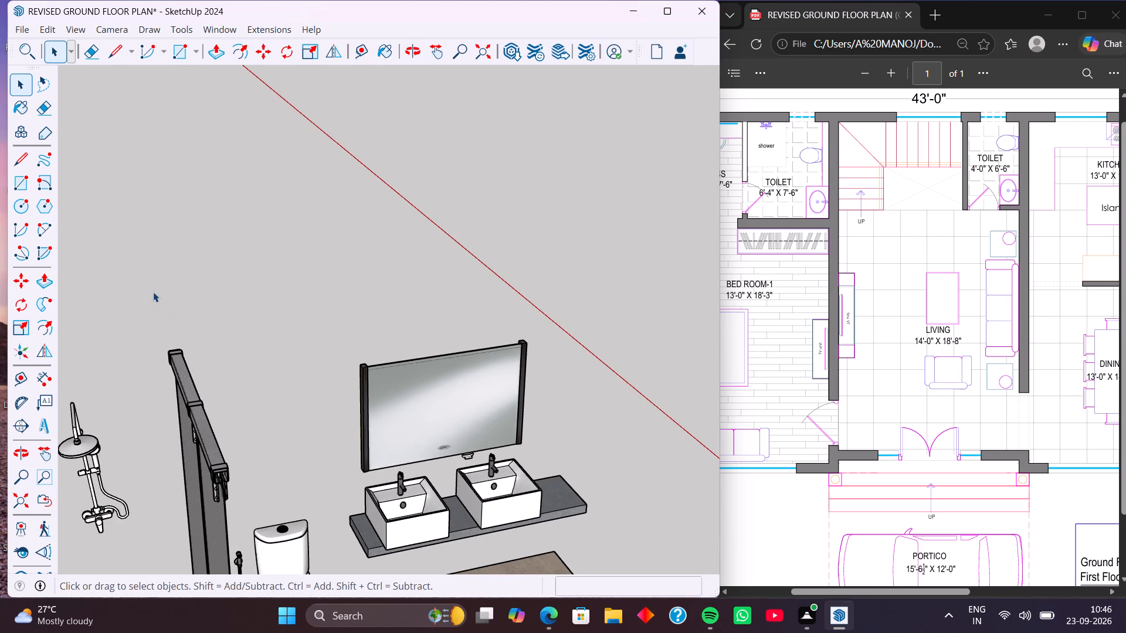
Examine the shower's glass partition and the surrounding fixtures for remaining leftover geometry.
scroll(173, 334, down, 10)
middle_drag(144, 399, 445, 379)
middle_drag(328, 449, 411, 421)
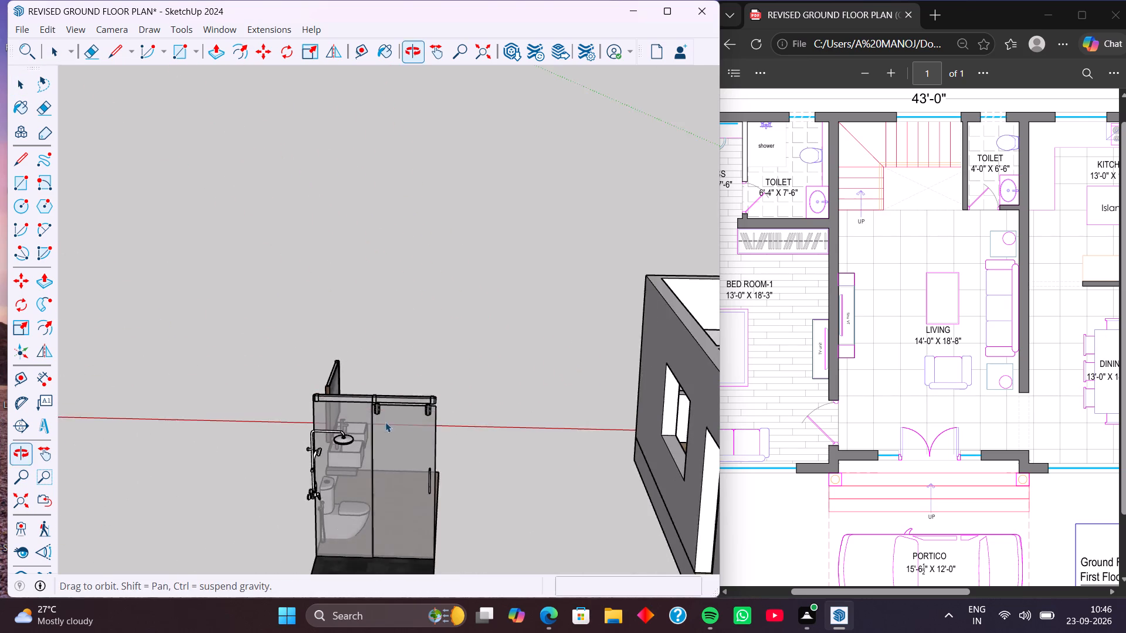
scroll(353, 408, up, 5)
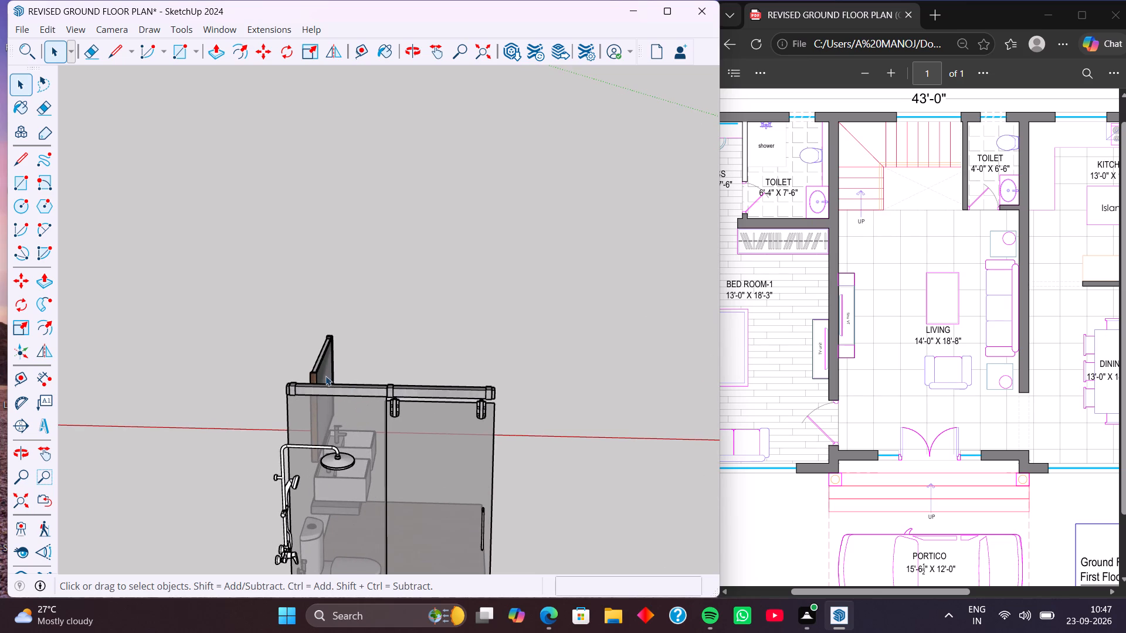
click(446, 417)
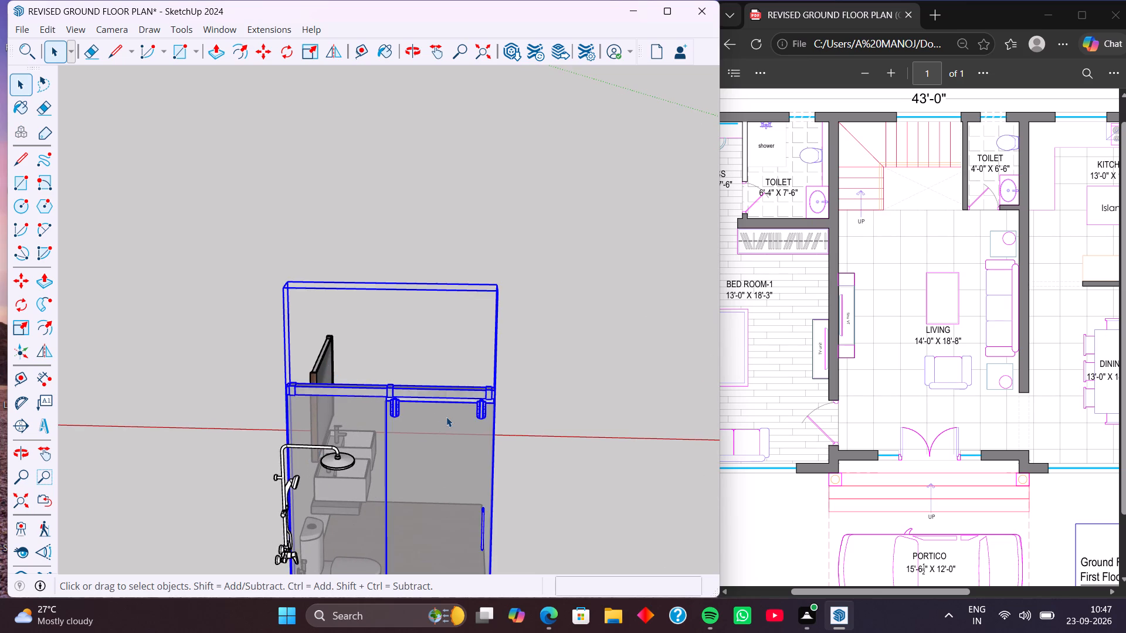
scroll(446, 424, down, 3)
middle_drag(479, 454, 151, 457)
scroll(274, 434, down, 2)
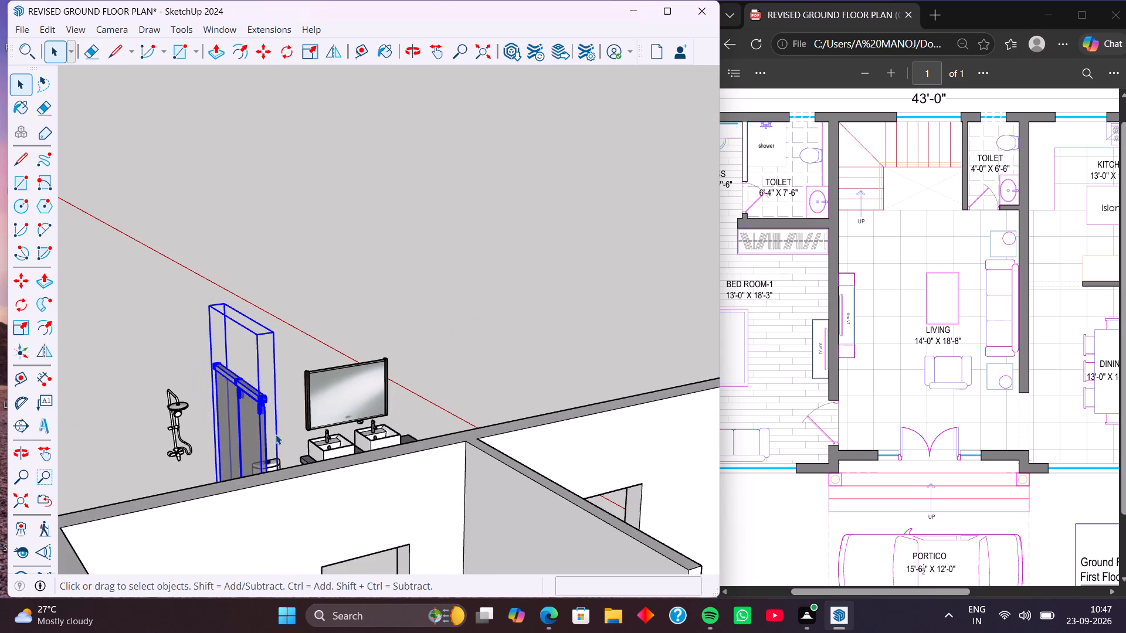
Group the whole stripped bathroom: shower set, glass partition, WC, basin counter, mirror and both floor areas.
middle_drag(286, 426, 266, 560)
middle_drag(279, 478, 239, 504)
scroll(253, 488, down, 4)
middle_drag(304, 481, 339, 396)
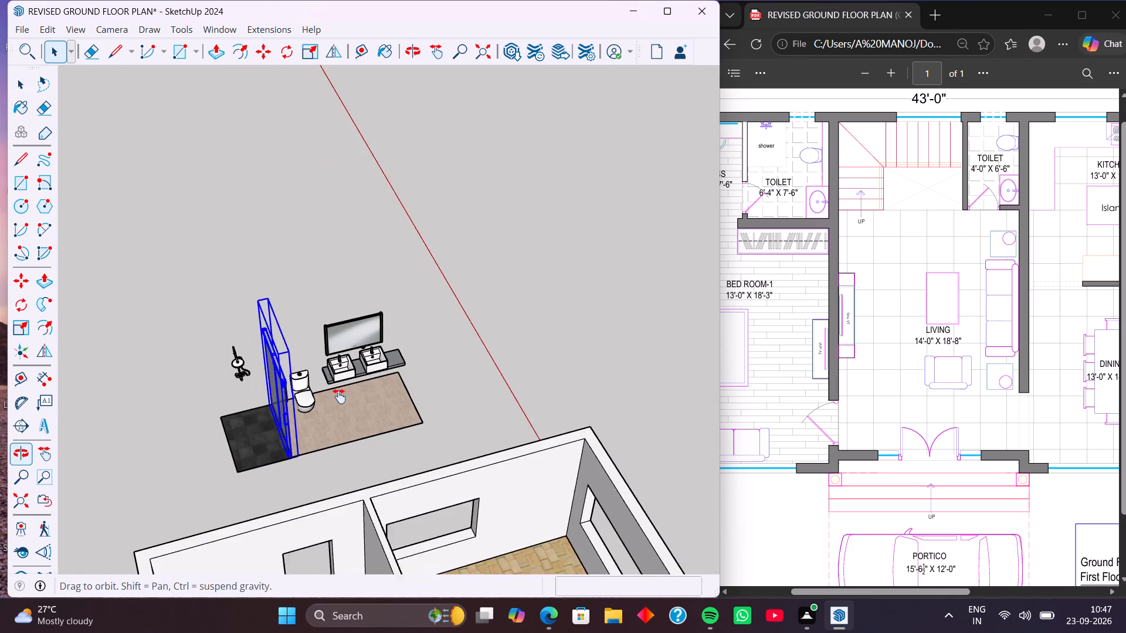
middle_drag(339, 396, 342, 386)
middle_drag(378, 425, 361, 515)
drag(150, 286, 405, 407)
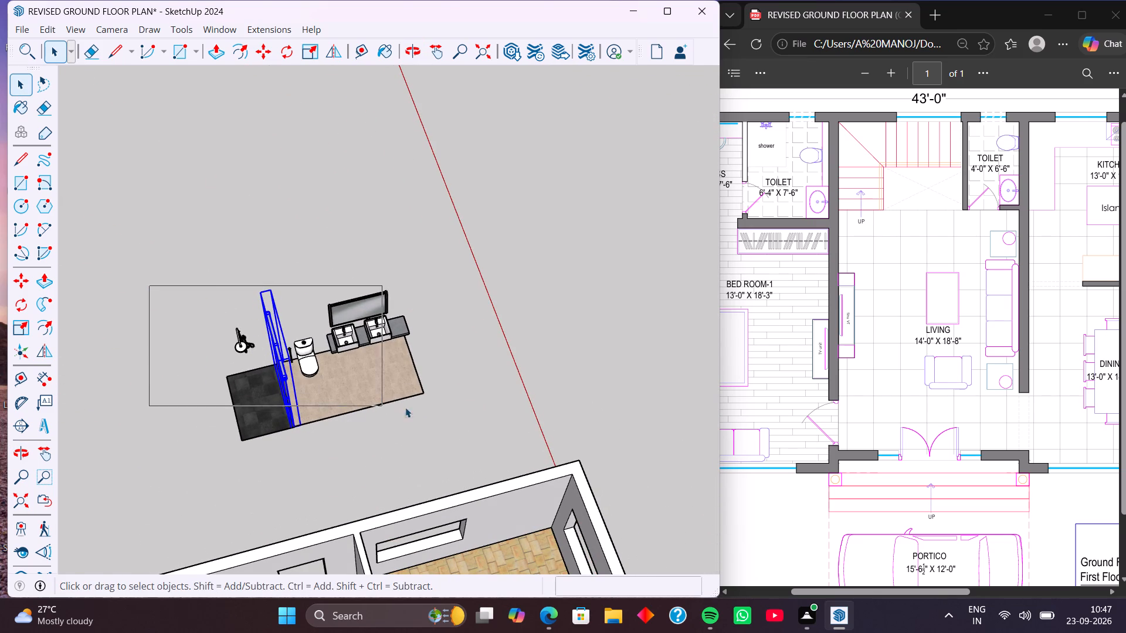
drag(405, 407, 463, 451)
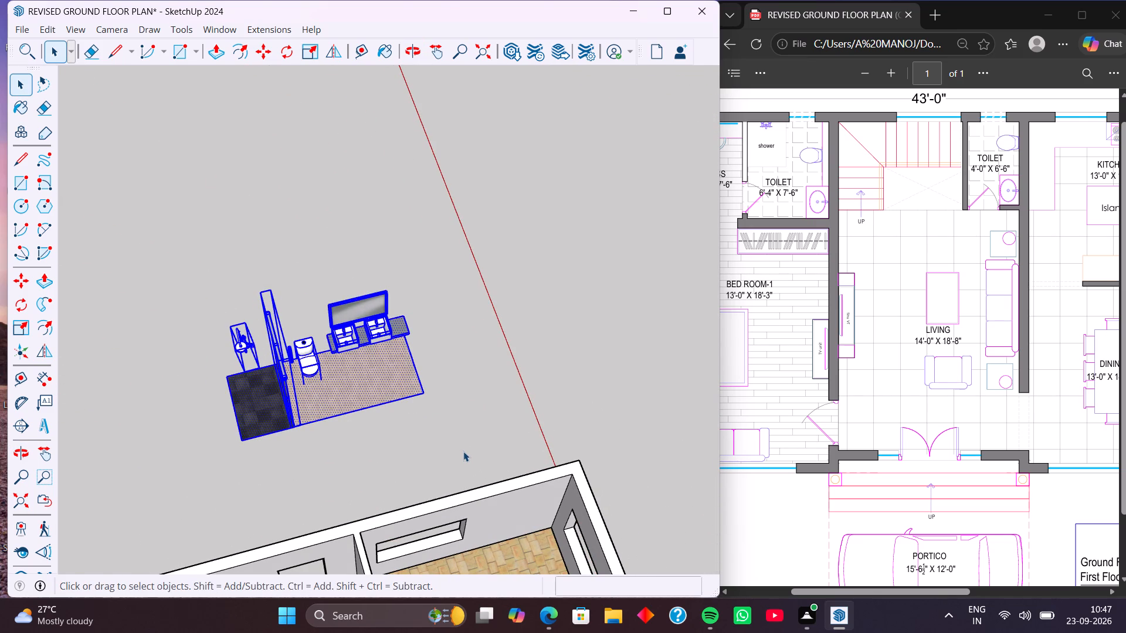
right_click(355, 362)
click(435, 158)
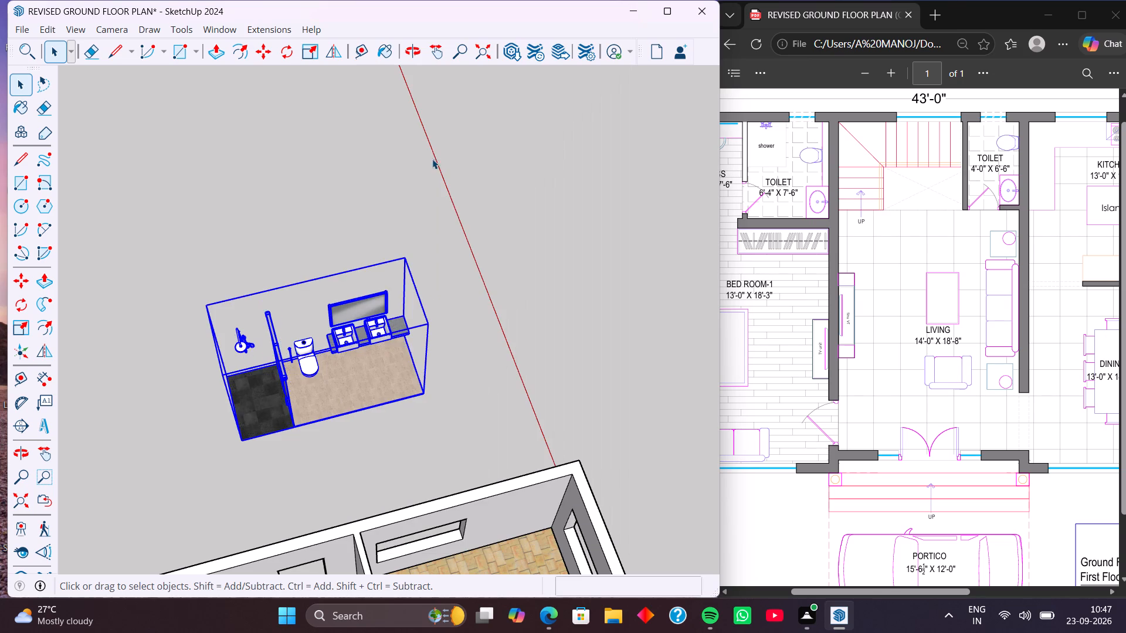
Move the bathroom group by its basin-side floor corner about 49' 4" onto the wall-top corner of the toilet beside the staircase.
scroll(406, 342, down, 4)
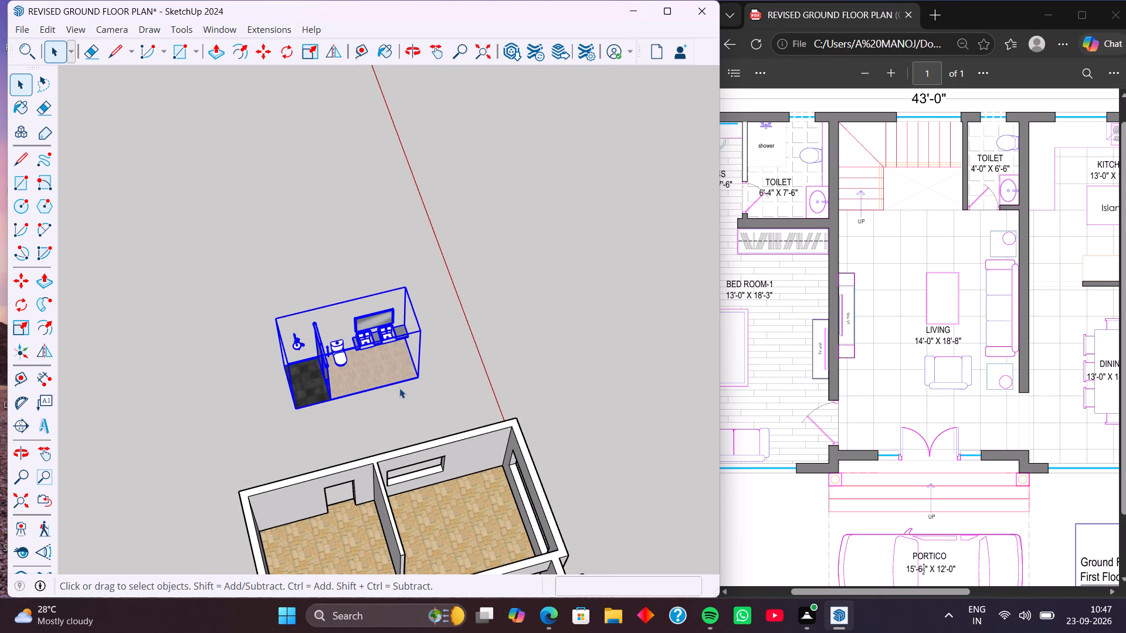
middle_drag(399, 388, 374, 392)
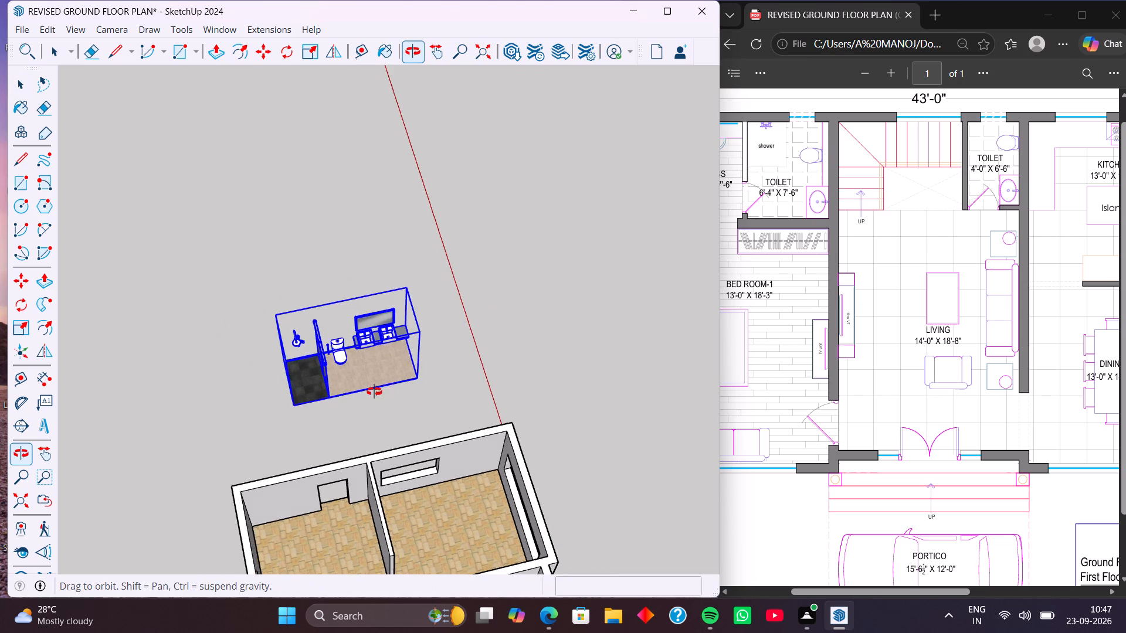
middle_drag(374, 392, 316, 384)
scroll(397, 390, down, 3)
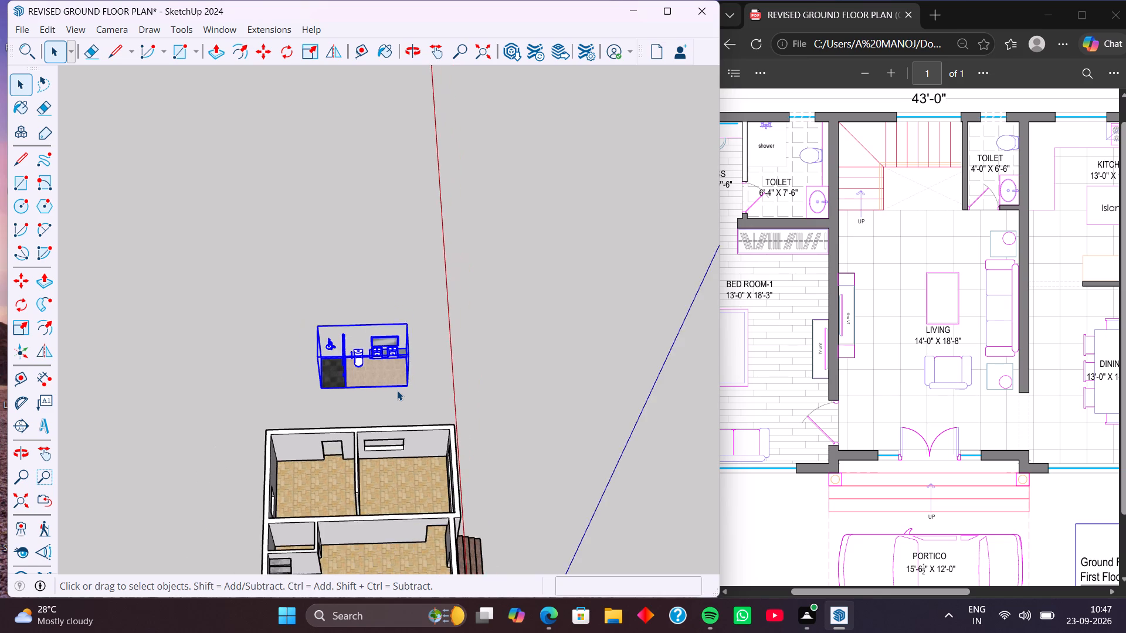
scroll(397, 390, down, 5)
scroll(398, 379, up, 16)
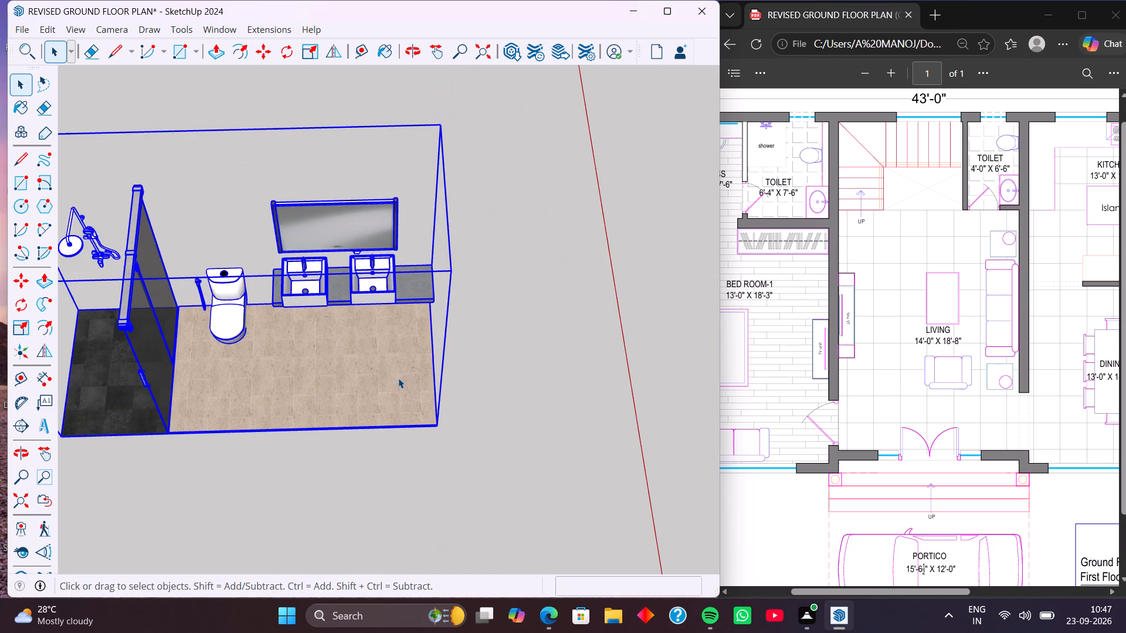
key(m)
middle_drag(443, 399, 314, 380)
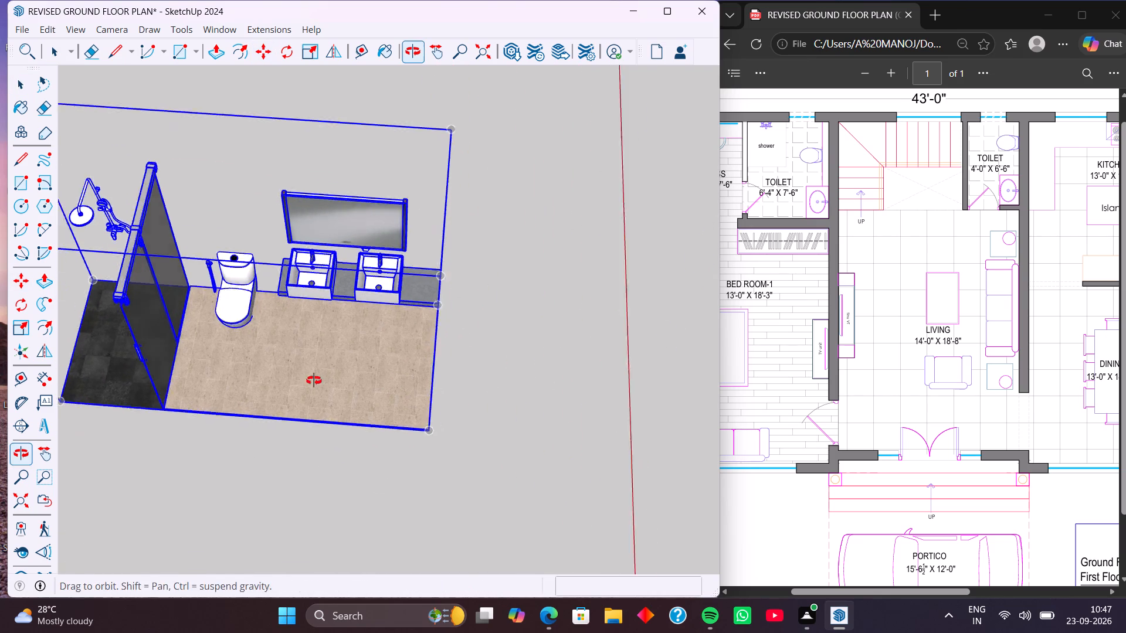
middle_drag(314, 380, 260, 365)
middle_drag(500, 392, 273, 371)
scroll(477, 397, up, 7)
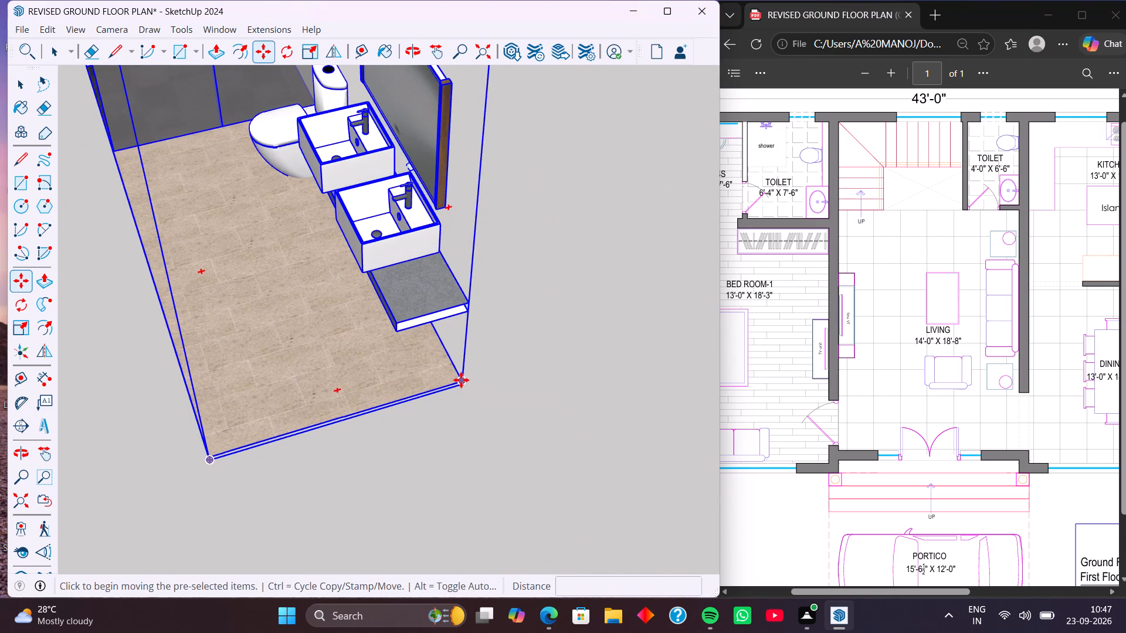
click(461, 380)
scroll(214, 347, down, 20)
scroll(214, 347, down, 5)
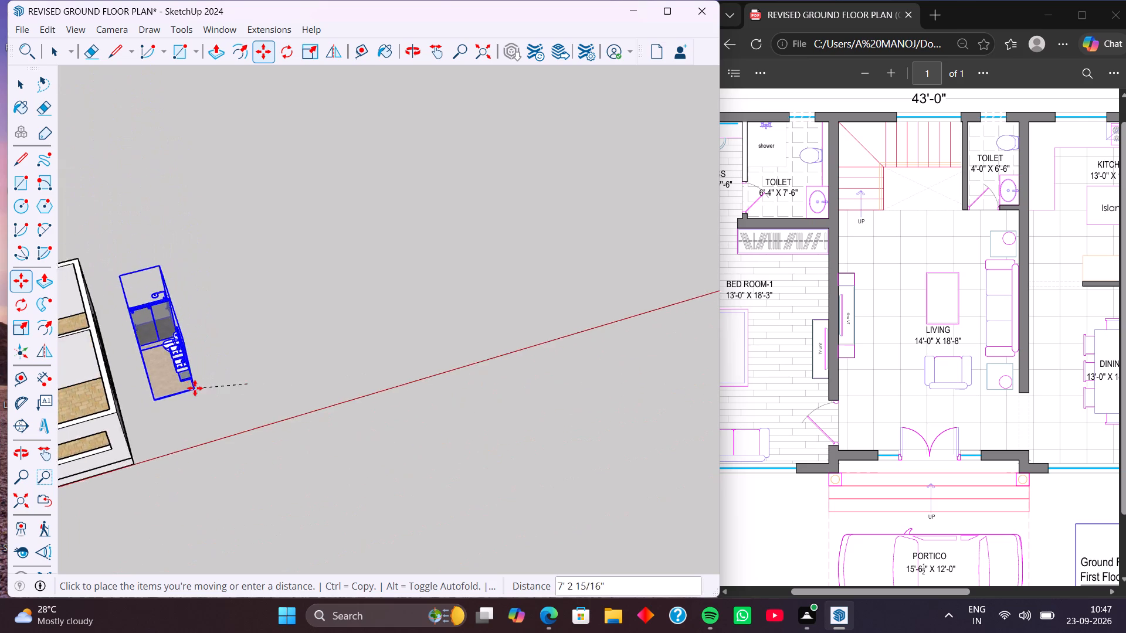
shift+middle_drag(189, 377, 523, 452)
shift+middle_drag(291, 410, 351, 427)
scroll(478, 447, up, 4)
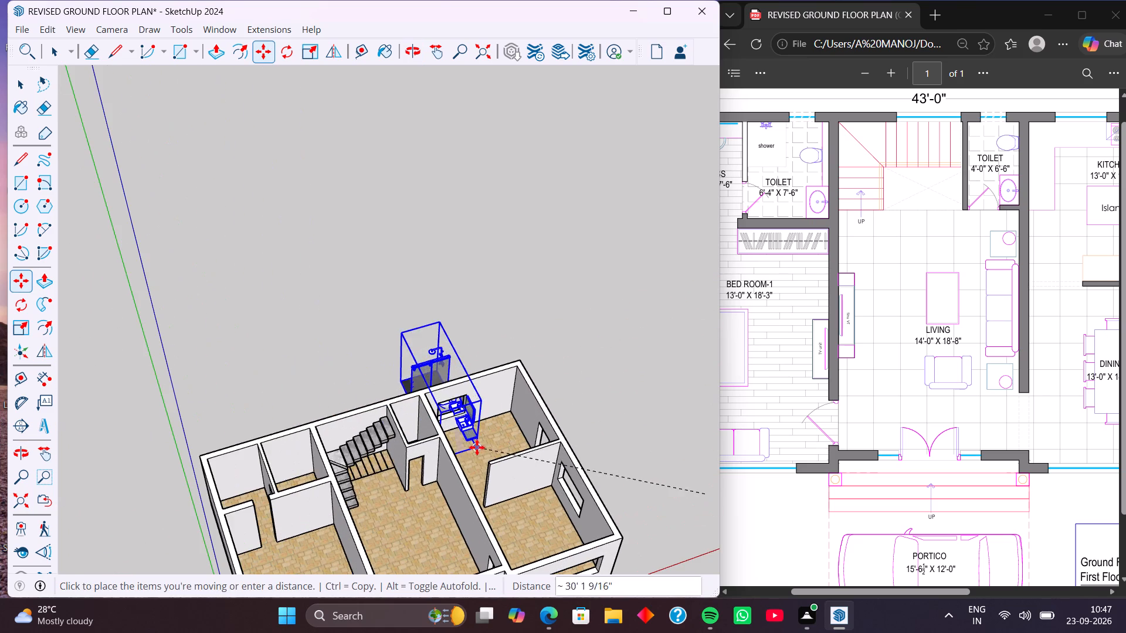
scroll(320, 471, up, 4)
shift+middle_drag(328, 467, 372, 458)
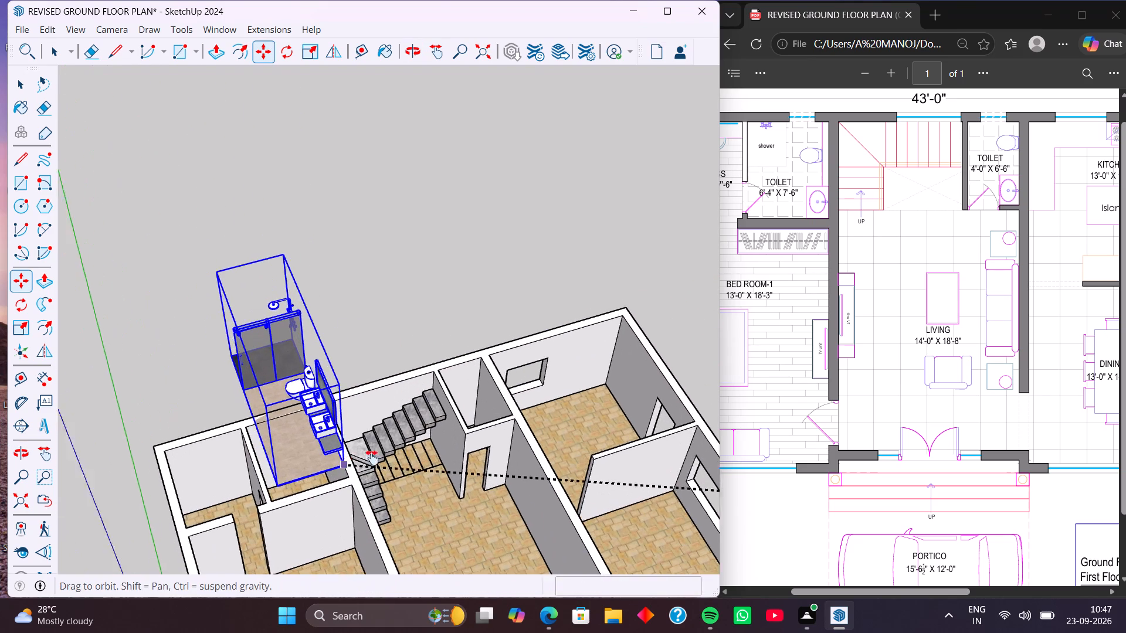
shift+middle_drag(372, 458, 374, 456)
scroll(368, 468, up, 8)
click(384, 467)
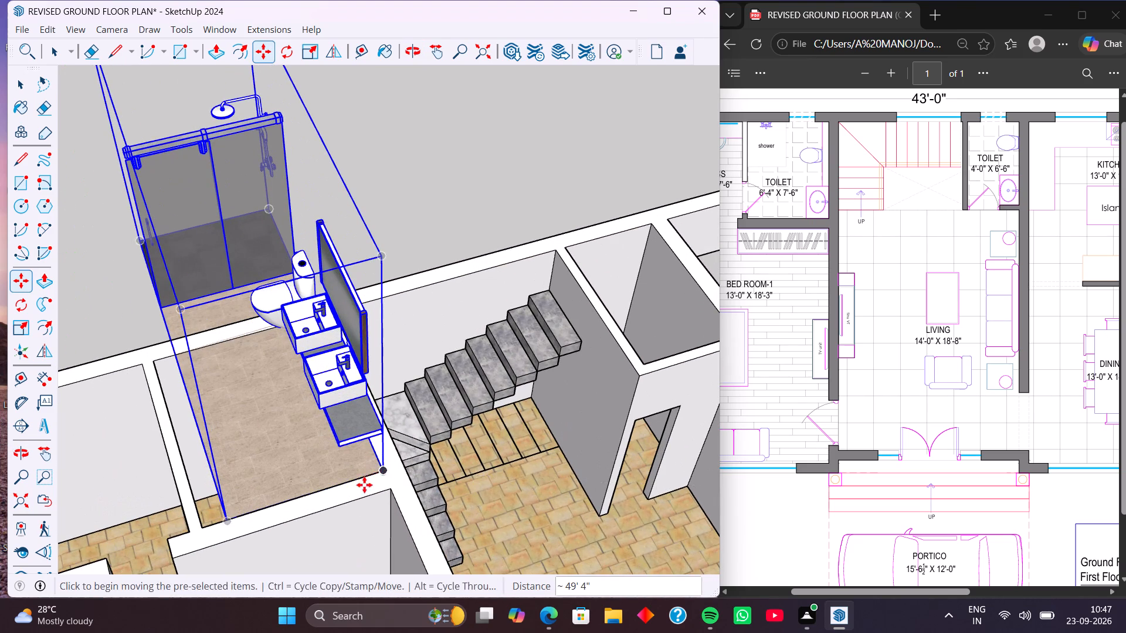
Lower the bathroom group 10' along the blue axis from the wall top to the toilet's floor level.
middle_drag(364, 485, 329, 346)
scroll(347, 351, up, 2)
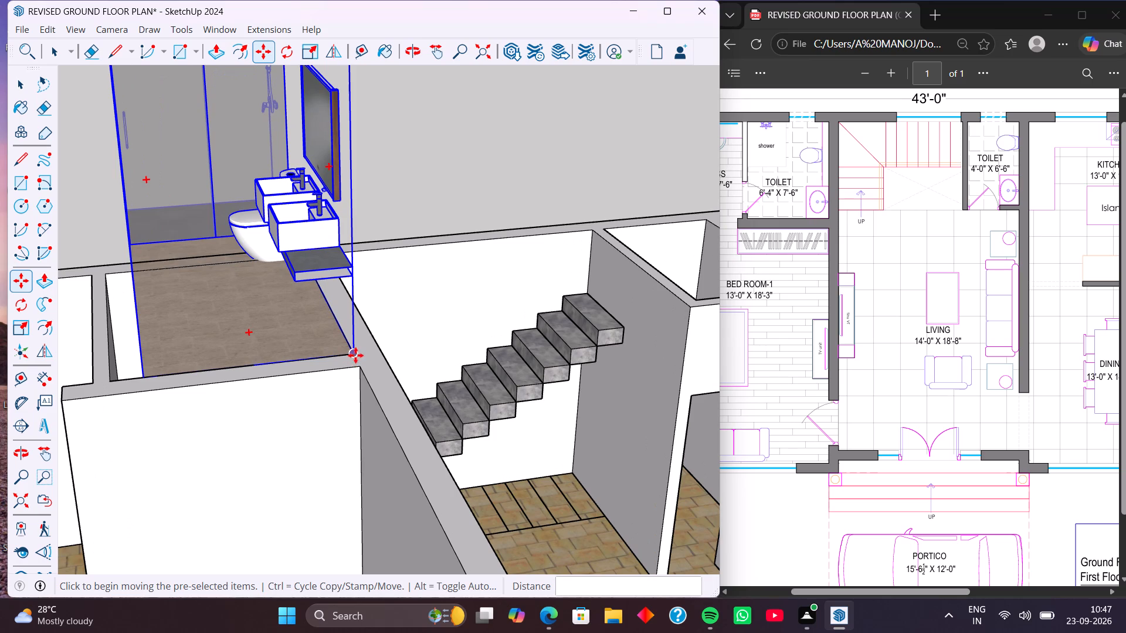
click(353, 353)
key(Up)
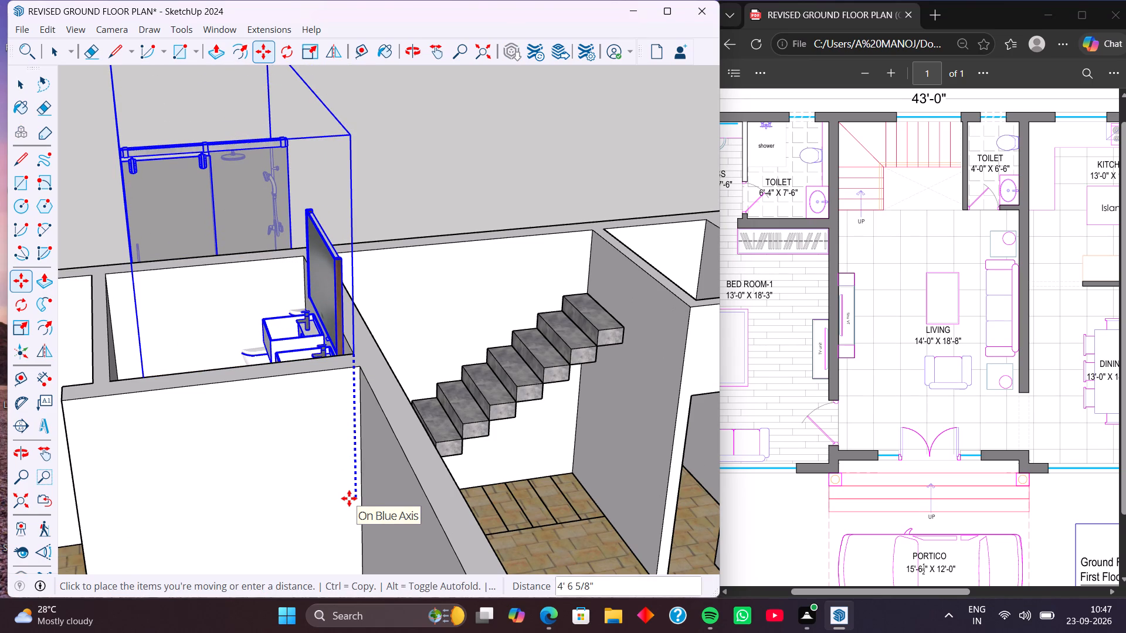
scroll(349, 492, down, 3)
shift+middle_drag(349, 492, 333, 335)
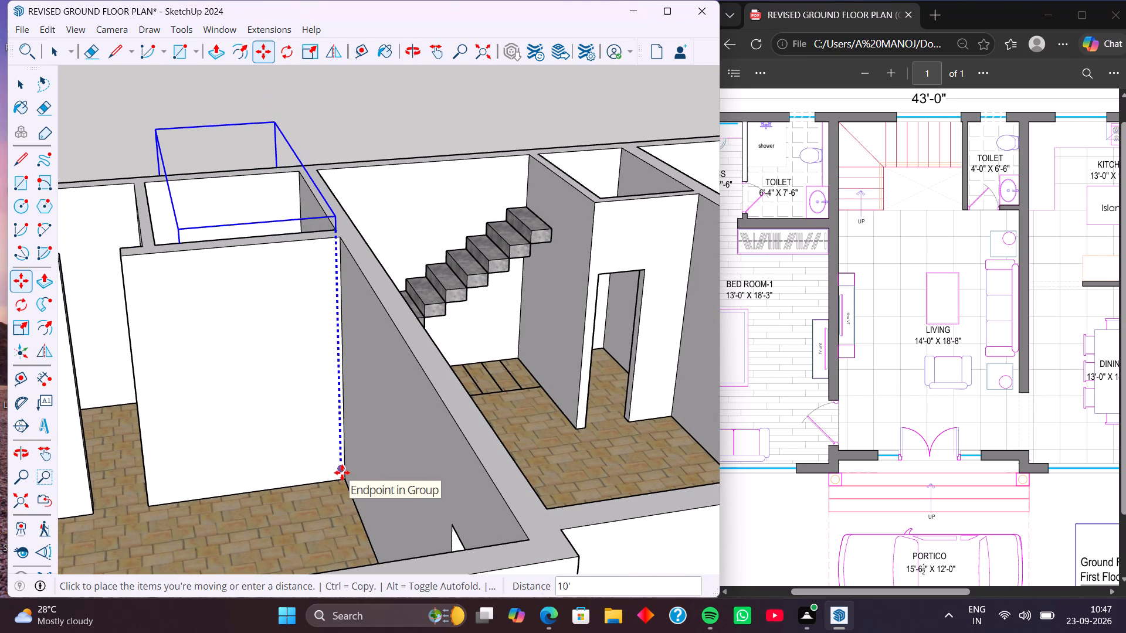
click(343, 483)
Scale the bathroom group lengthwise from its shower end so it fits inside the toilet's outer wall.
scroll(301, 486, down, 2)
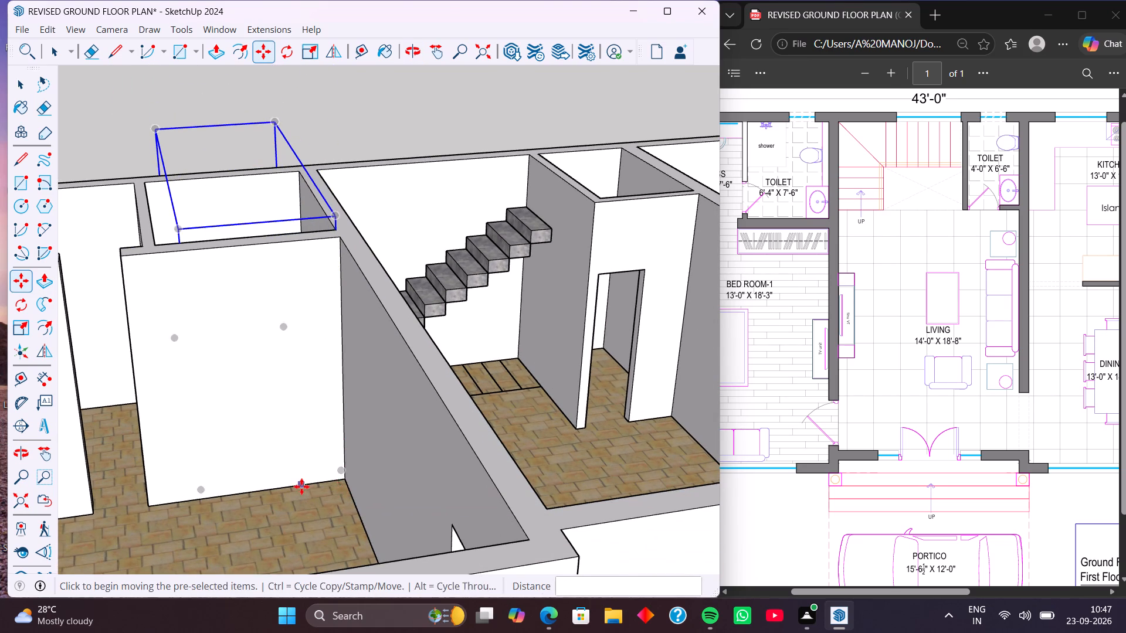
scroll(301, 486, down, 2)
middle_drag(271, 492, 457, 465)
middle_drag(311, 444, 547, 497)
middle_drag(331, 433, 453, 424)
middle_drag(332, 453, 406, 440)
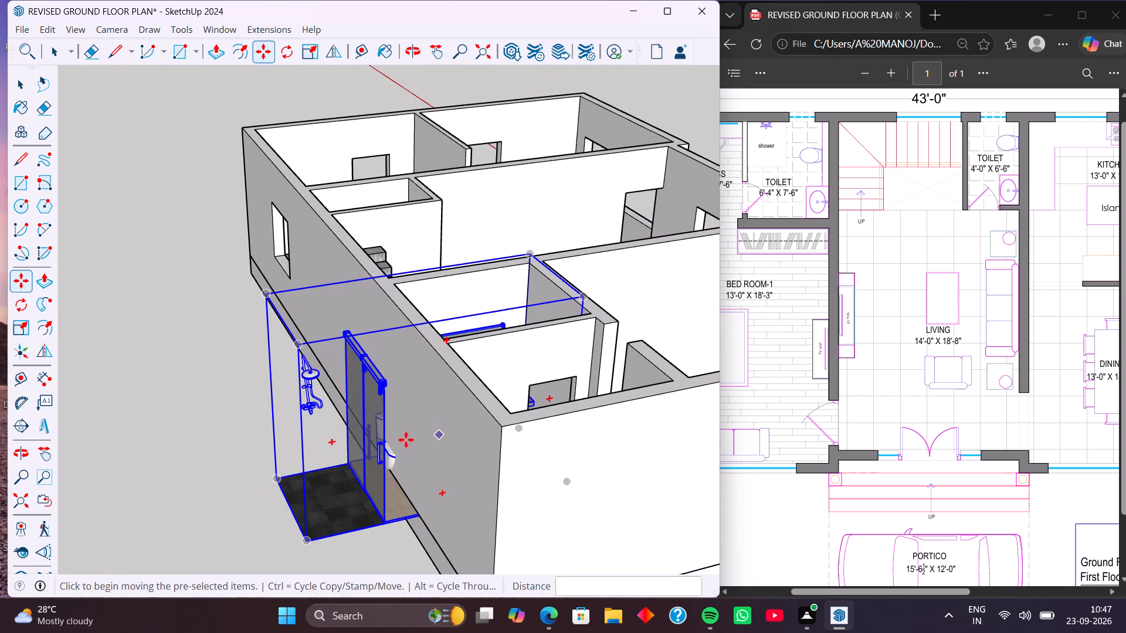
middle_drag(406, 440, 413, 438)
key(s)
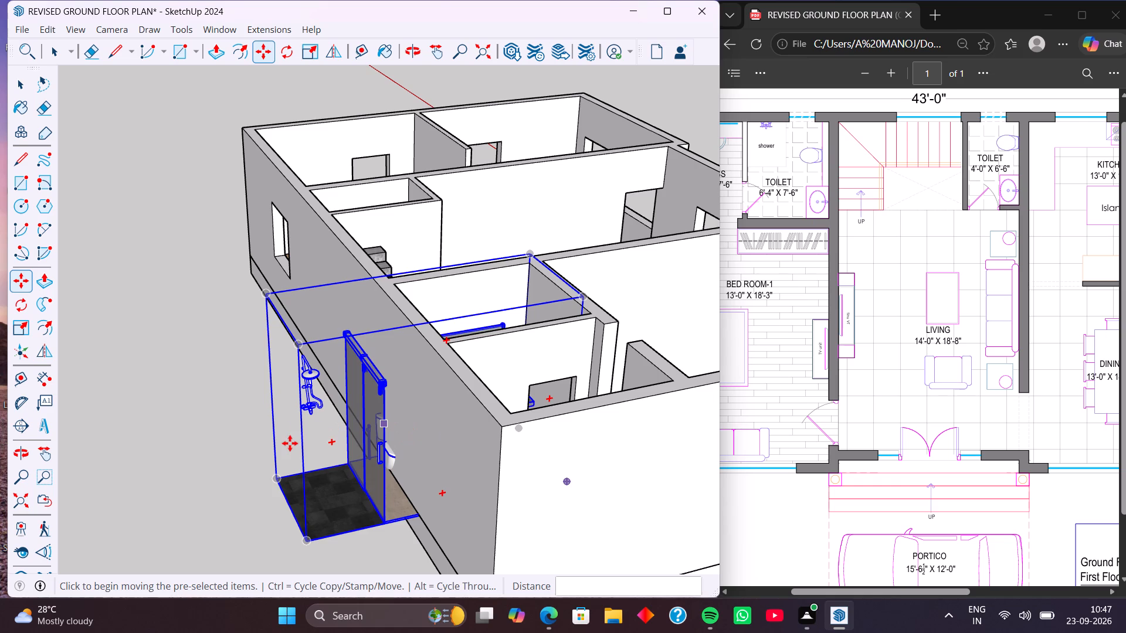
scroll(378, 447, down, 1)
scroll(296, 436, up, 3)
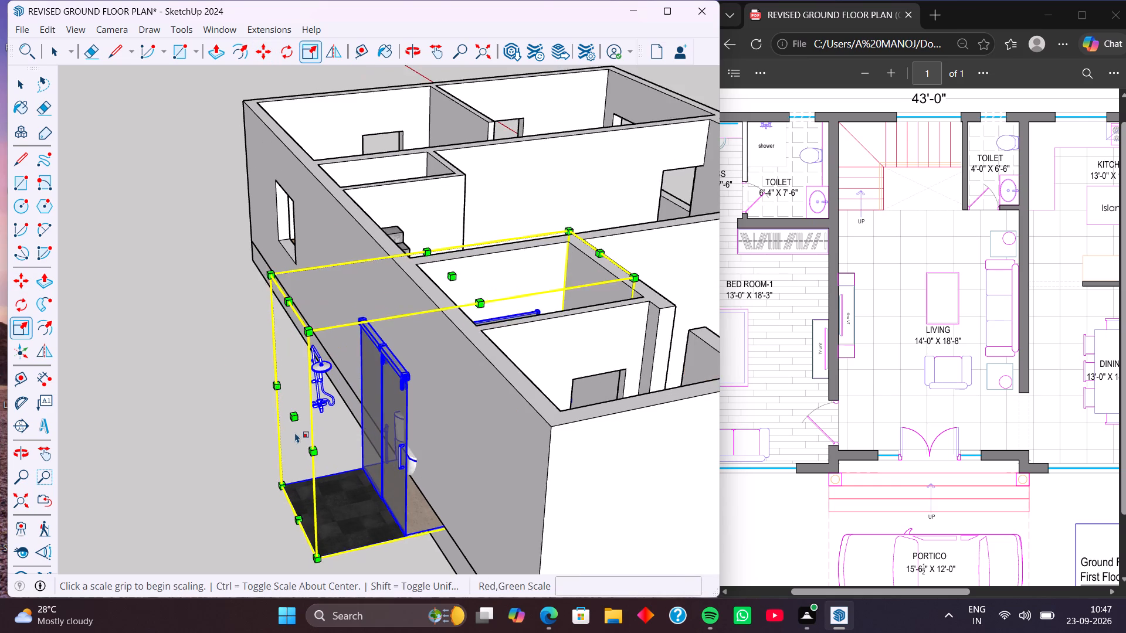
click(291, 413)
middle_drag(439, 374, 328, 452)
click(377, 424)
middle_drag(405, 419, 367, 546)
scroll(423, 478, down, 2)
shift+middle_drag(427, 475, 366, 373)
middle_drag(349, 400, 361, 528)
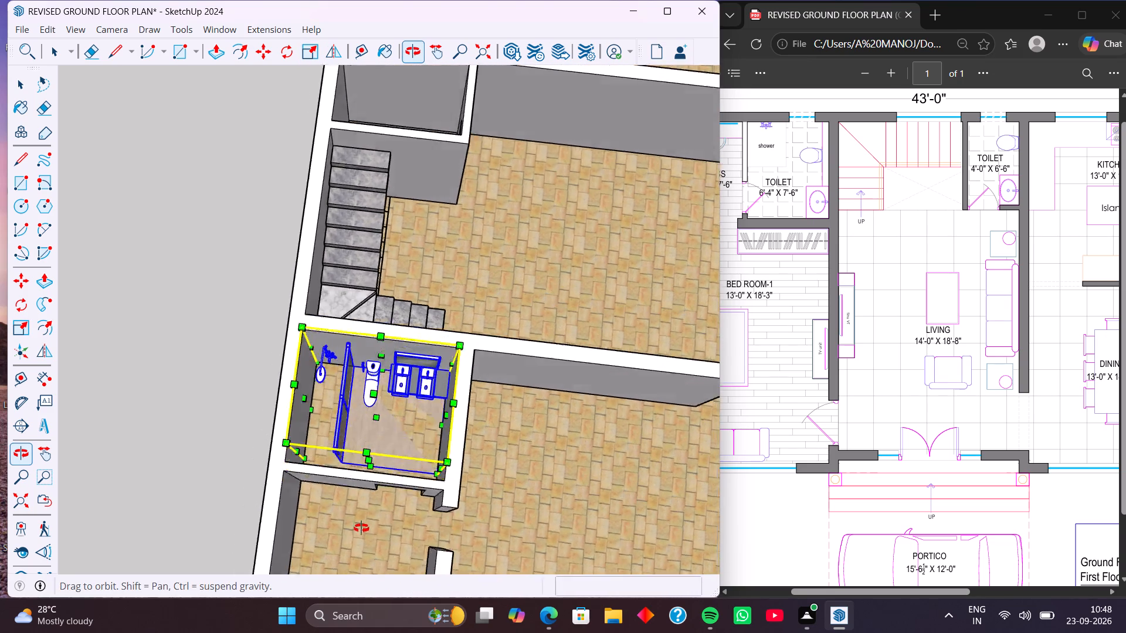
middle_drag(361, 528, 362, 530)
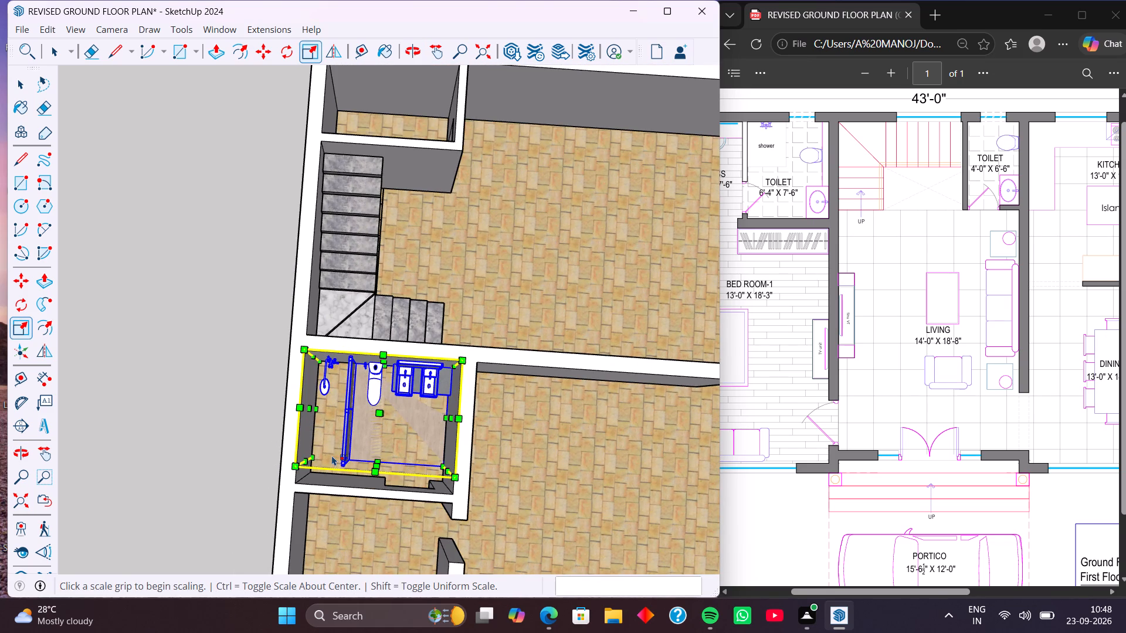
key(space)
Raise the bathroom group about 6 5/8" along the blue axis so its floor sits above the toilet's tiled floor.
middle_drag(428, 491, 428, 434)
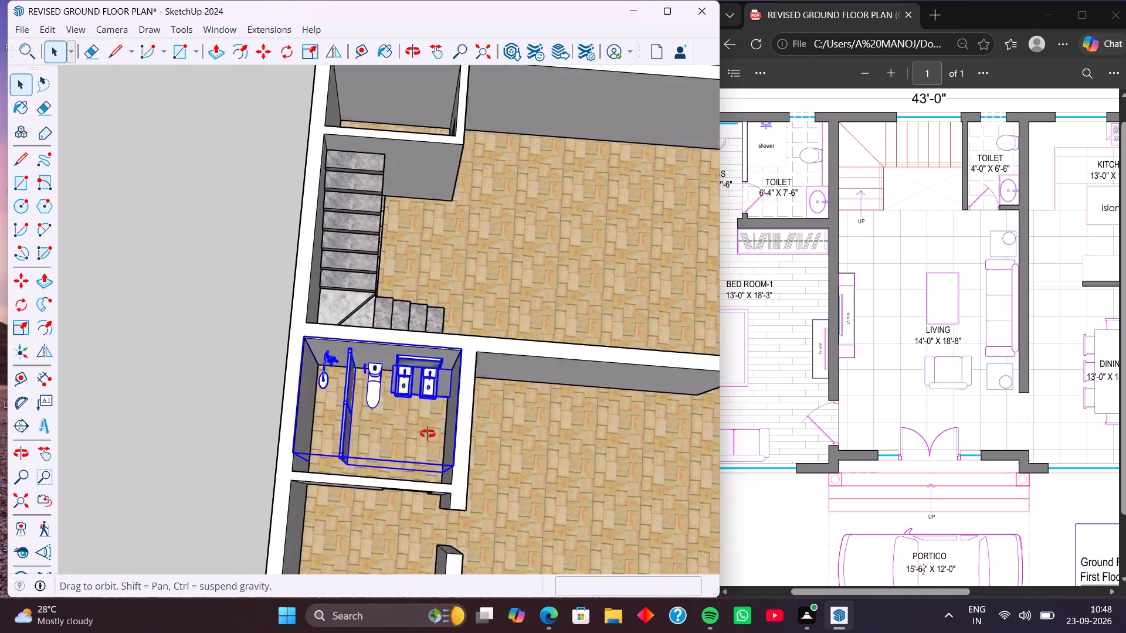
middle_drag(428, 434, 441, 332)
click(259, 377)
middle_drag(417, 398, 419, 454)
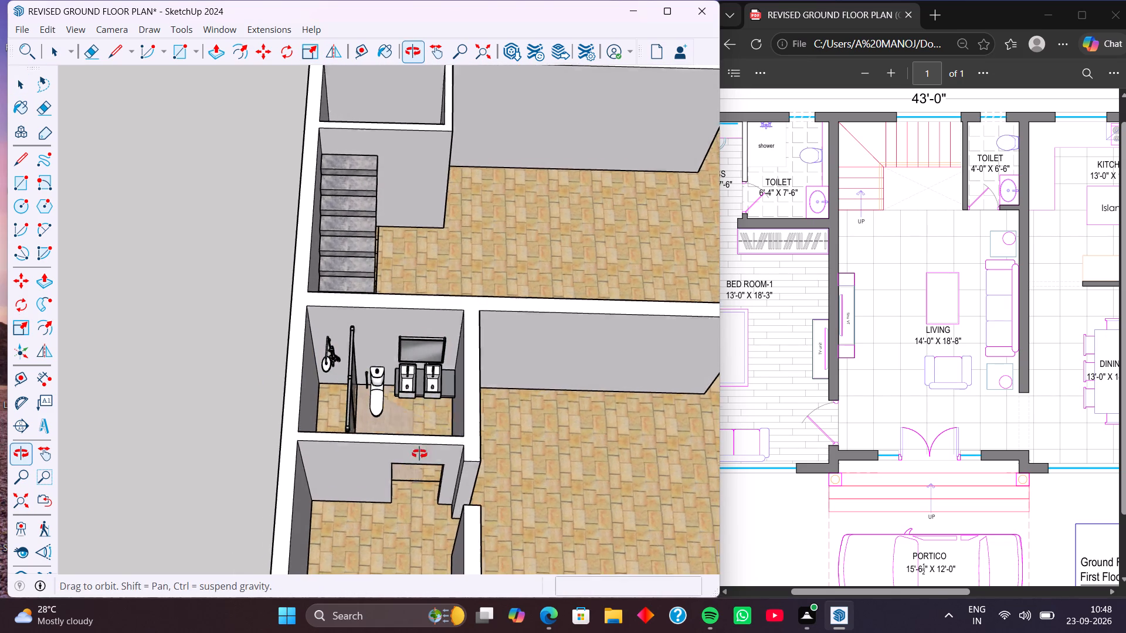
middle_drag(419, 454, 420, 457)
scroll(385, 405, up, 6)
click(431, 447)
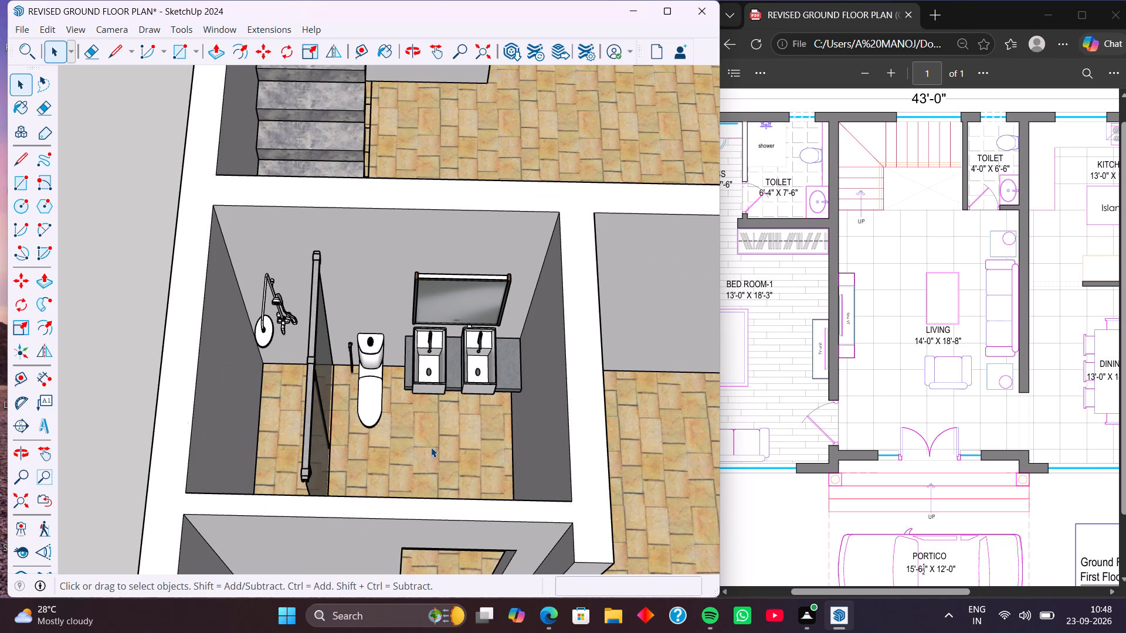
scroll(289, 442, down, 4)
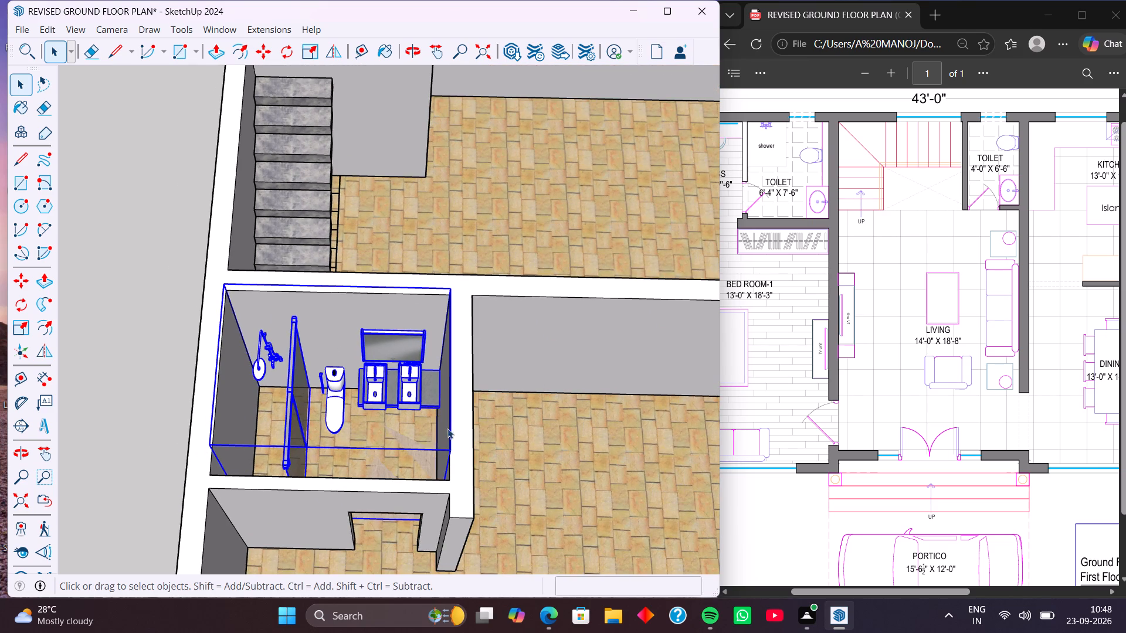
middle_drag(452, 454, 399, 368)
middle_drag(403, 409, 300, 345)
middle_drag(415, 370, 199, 361)
middle_drag(281, 389, 226, 350)
scroll(293, 367, up, 6)
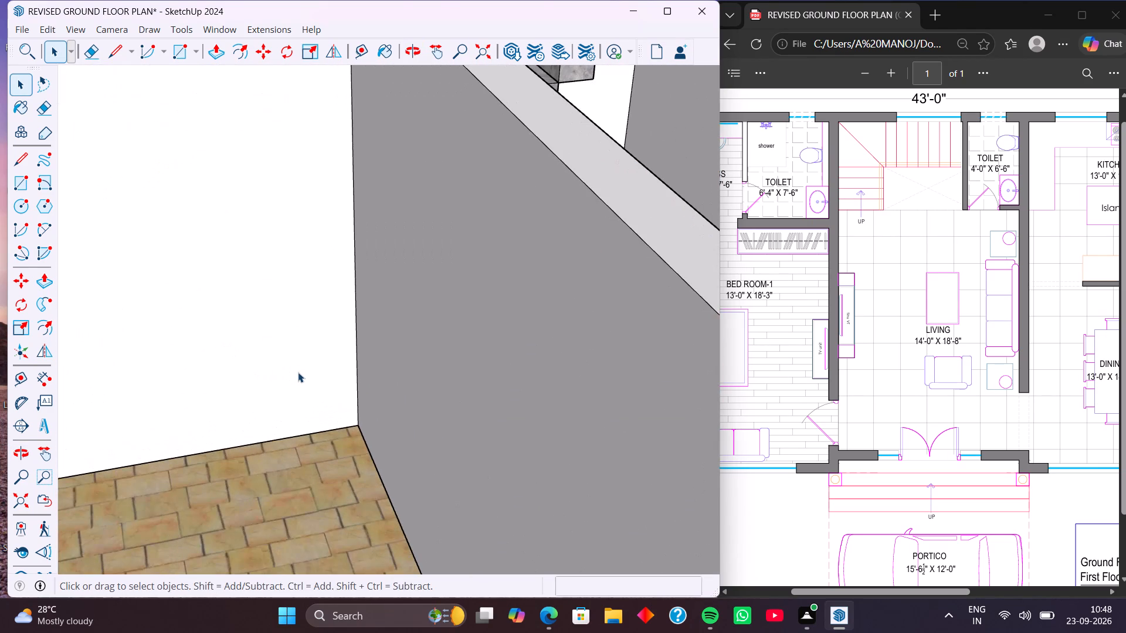
key(m)
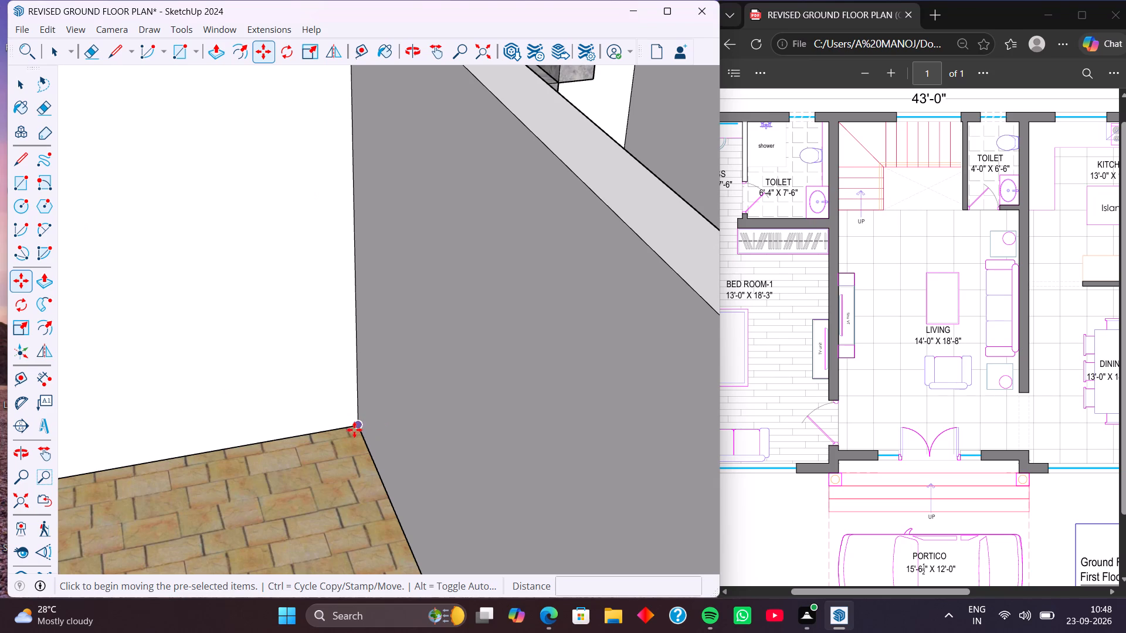
click(358, 426)
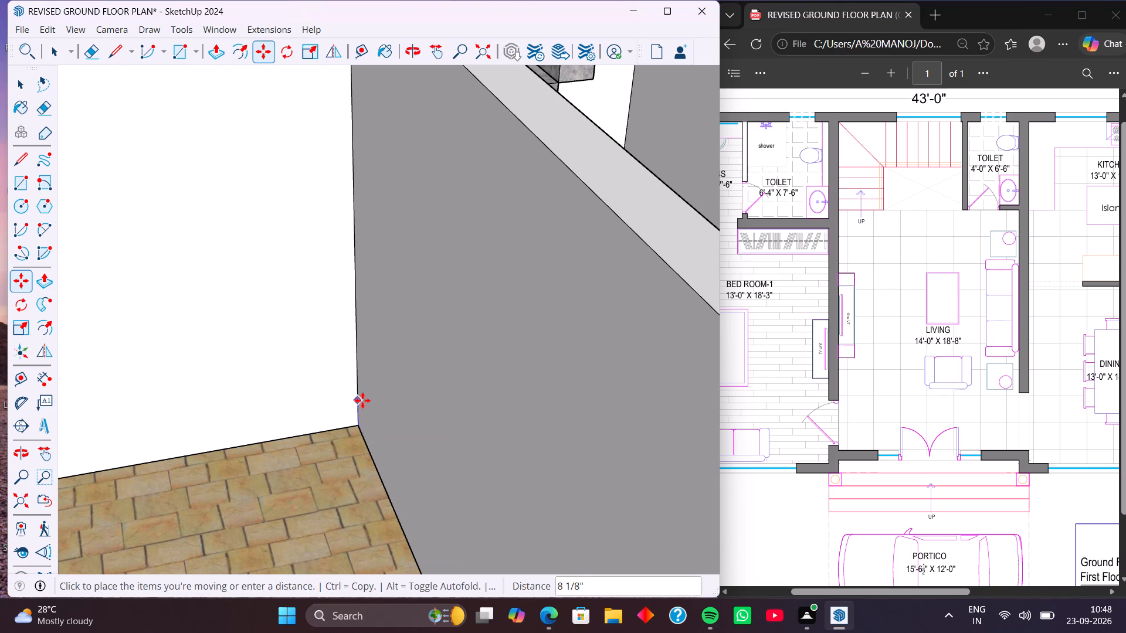
key(Up)
scroll(359, 405, down, 7)
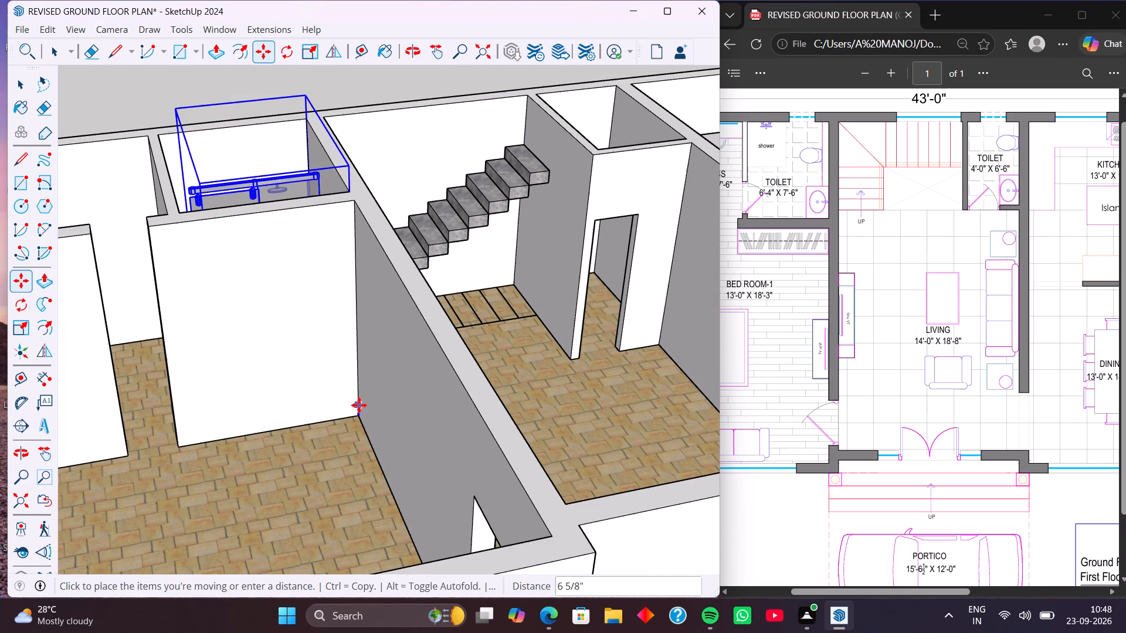
middle_drag(359, 405, 515, 540)
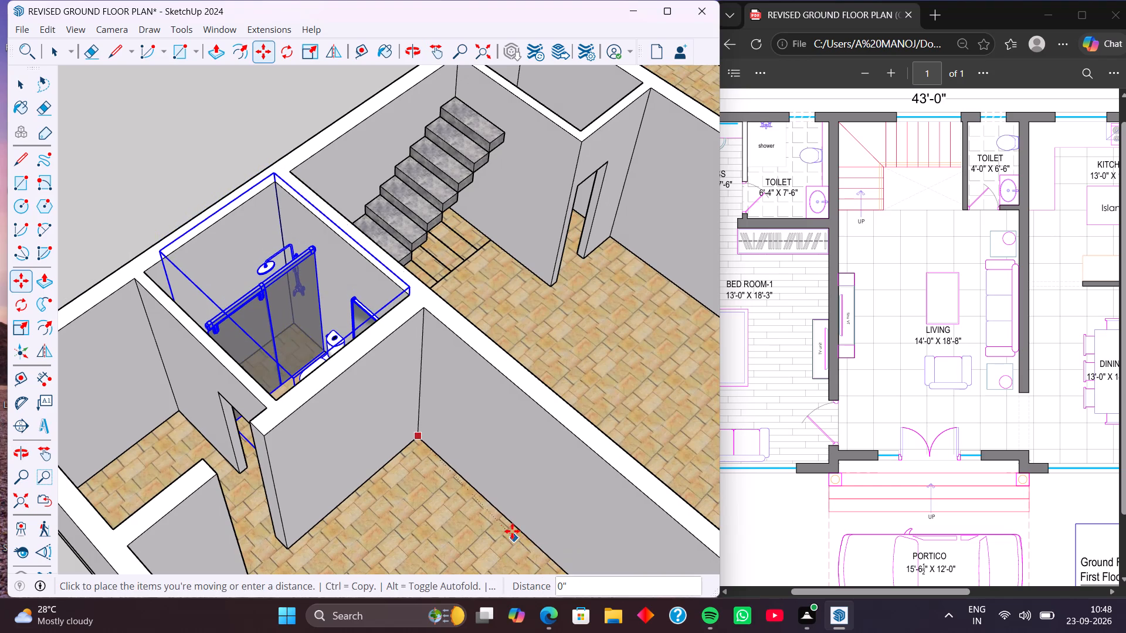
middle_drag(493, 506, 585, 491)
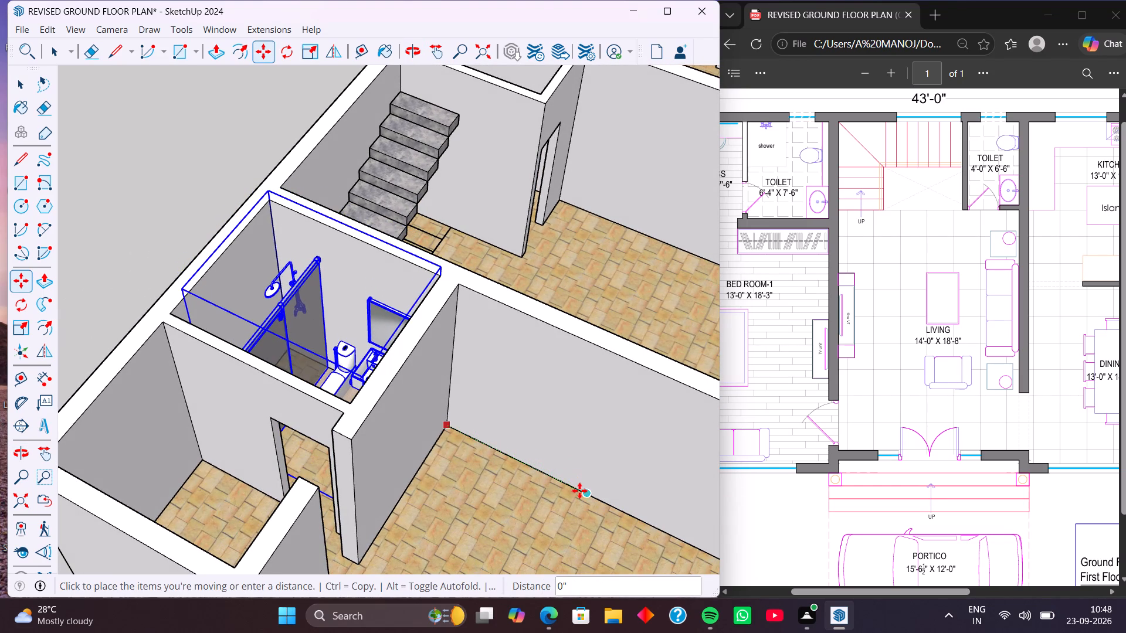
click(585, 486)
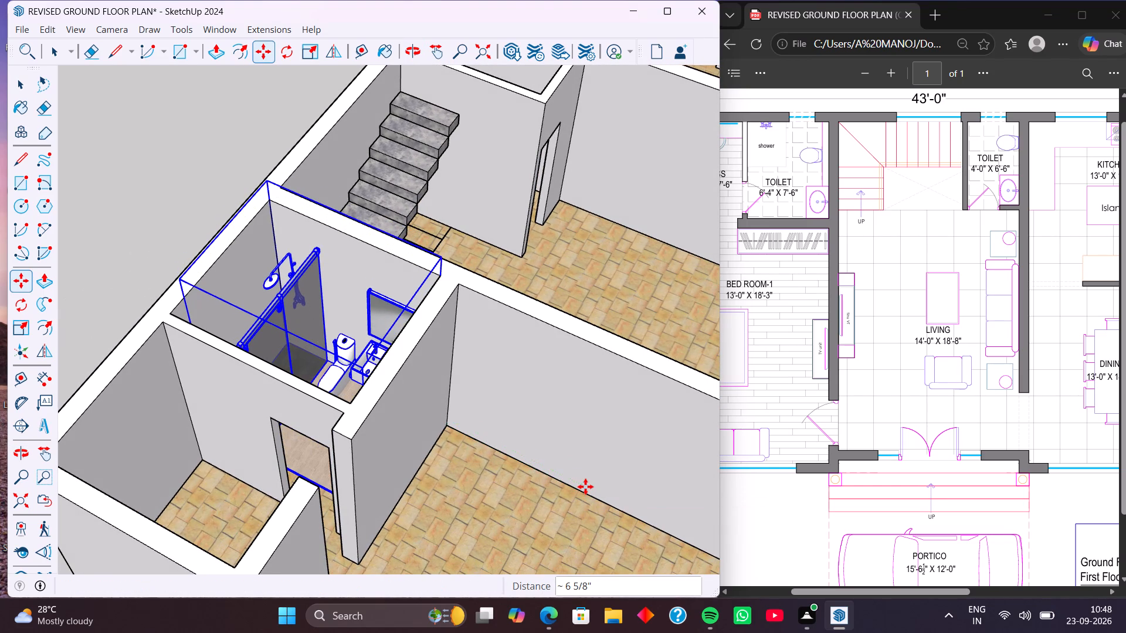
Examine how the raised bathroom group sits against the toilet's walls, floor and door opening.
middle_drag(432, 451, 547, 431)
middle_drag(419, 470, 499, 428)
scroll(452, 460, up, 5)
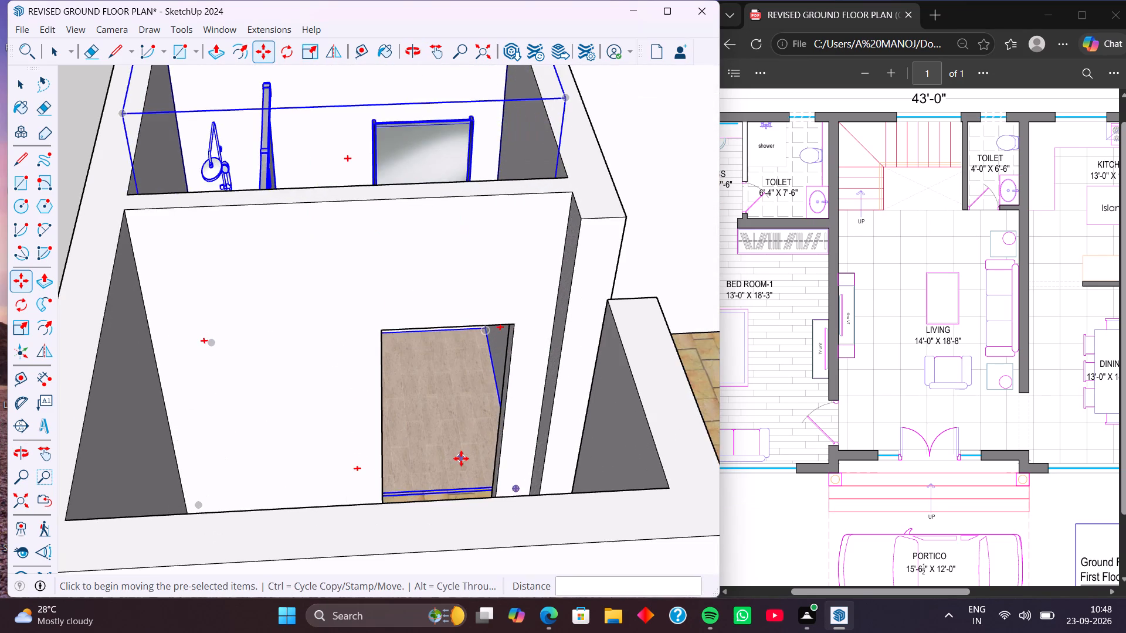
scroll(461, 458, down, 2)
shift+middle_drag(463, 458, 459, 303)
middle_drag(461, 314, 467, 441)
scroll(475, 393, up, 2)
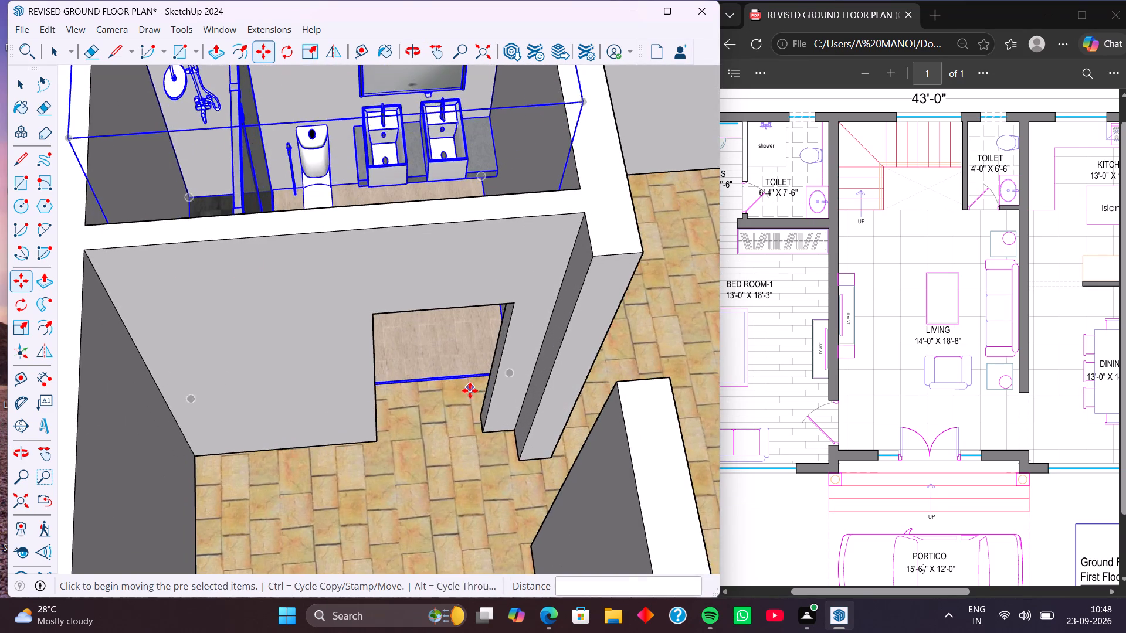
middle_drag(470, 390, 559, 418)
middle_drag(450, 410, 419, 502)
middle_drag(427, 449, 274, 430)
scroll(261, 442, down, 3)
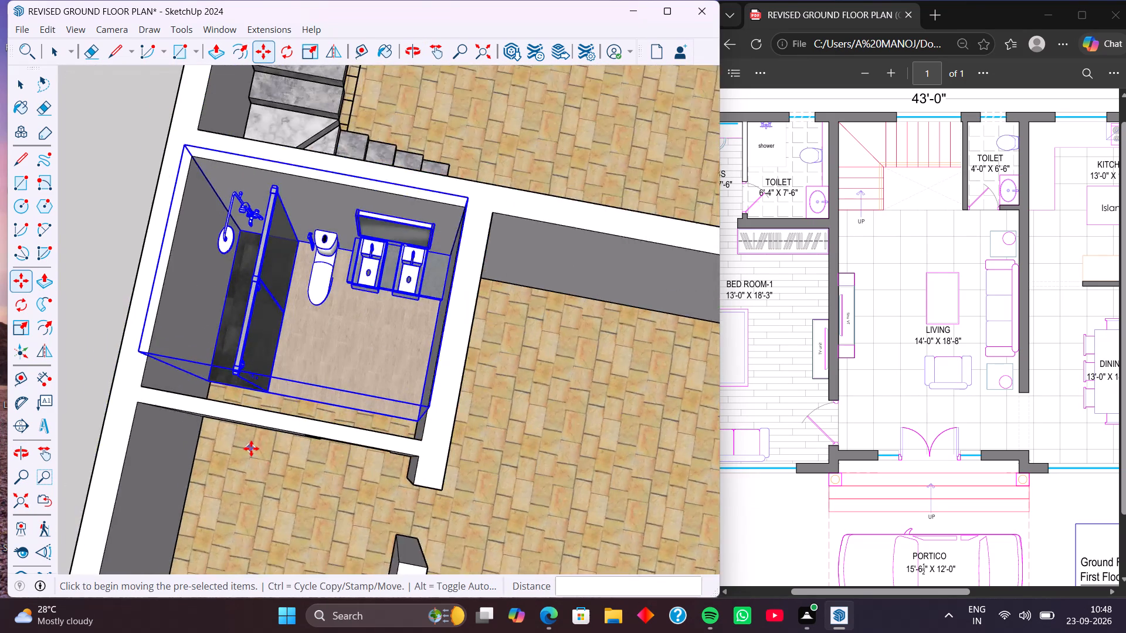
scroll(251, 448, down, 4)
key(space)
click(139, 339)
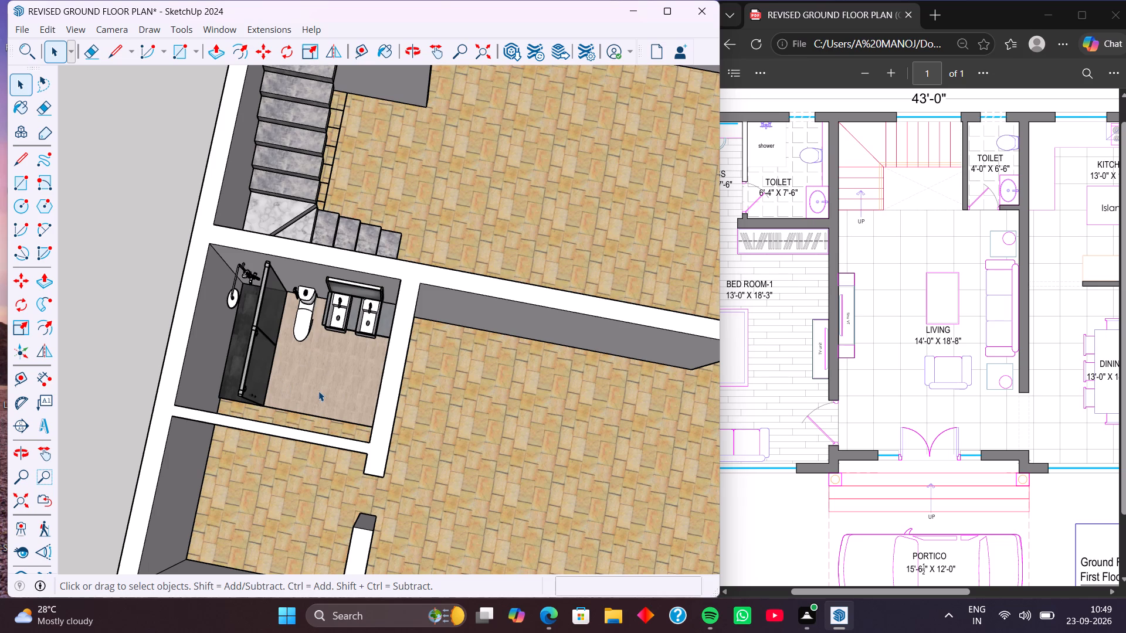
Copy the bathroom group by its basin-side floor corner to the wall base of the 4'-0" X 6'-6" toilet across the staircase.
click(318, 391)
middle_drag(381, 371, 250, 339)
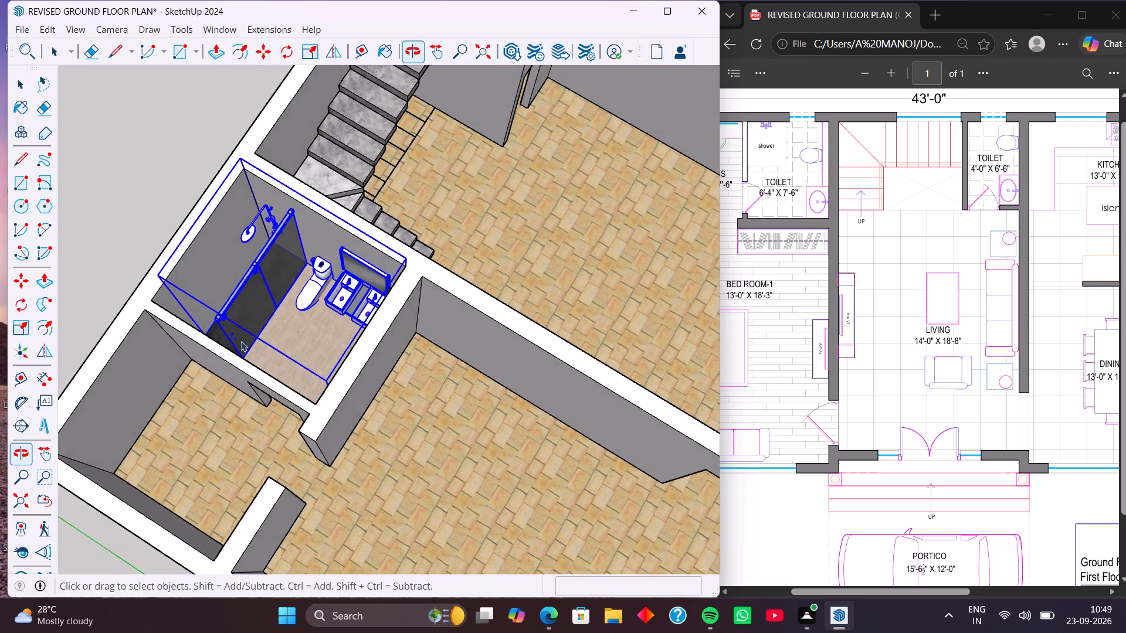
middle_drag(398, 366, 188, 342)
middle_drag(385, 359, 345, 361)
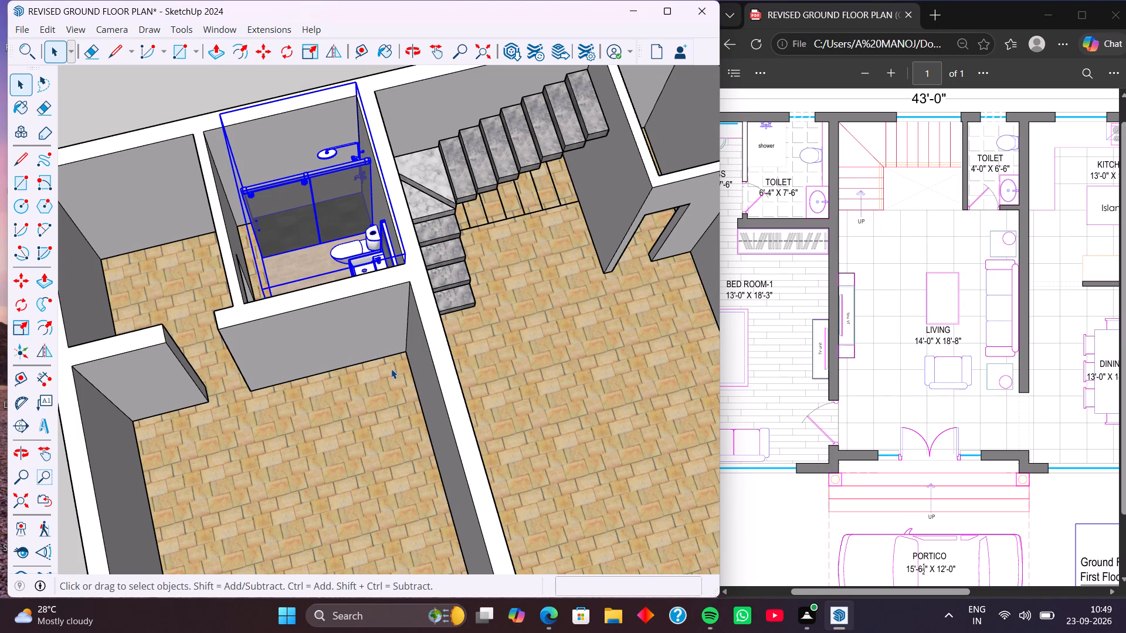
middle_drag(388, 387, 354, 251)
middle_drag(354, 251, 346, 231)
middle_drag(353, 341, 351, 257)
middle_drag(366, 326, 368, 262)
scroll(368, 306, up, 2)
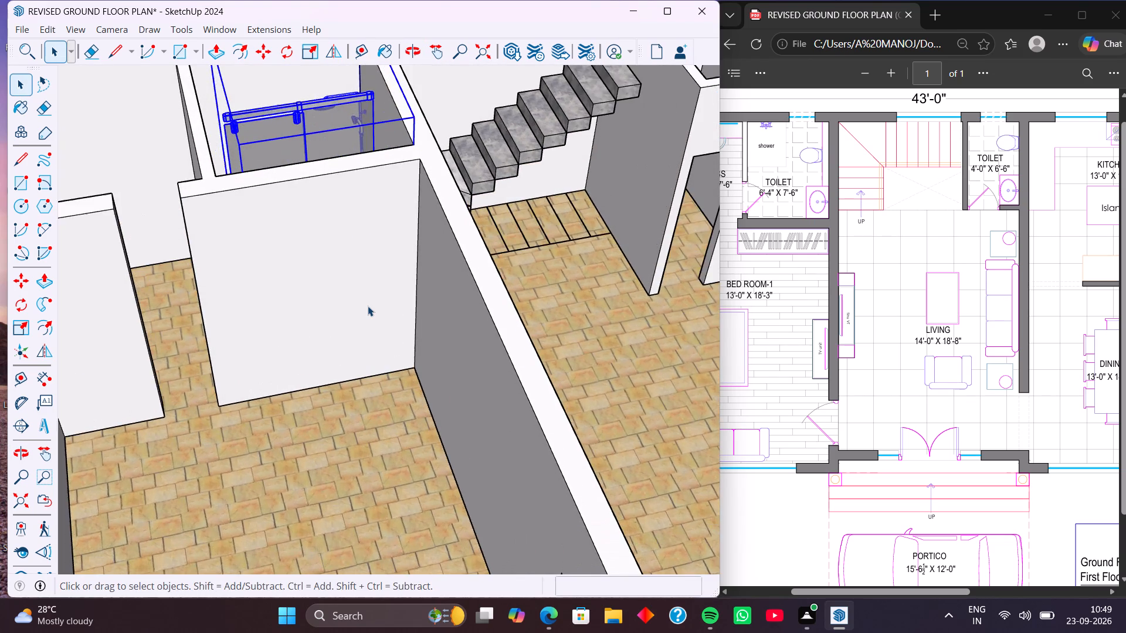
scroll(368, 306, up, 2)
key(m)
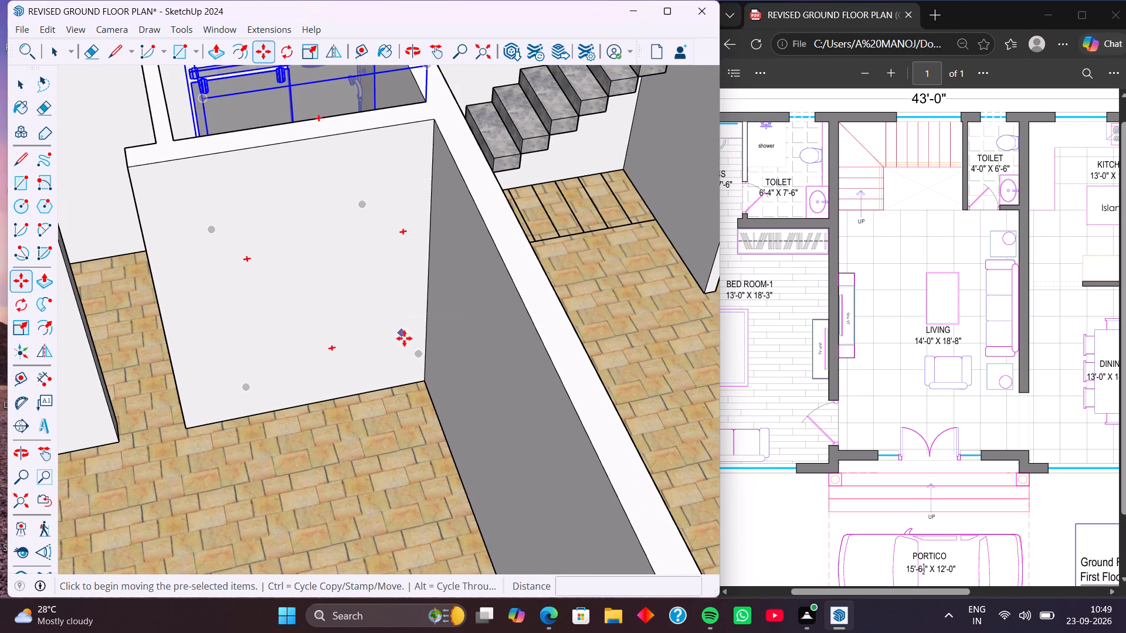
click(419, 353)
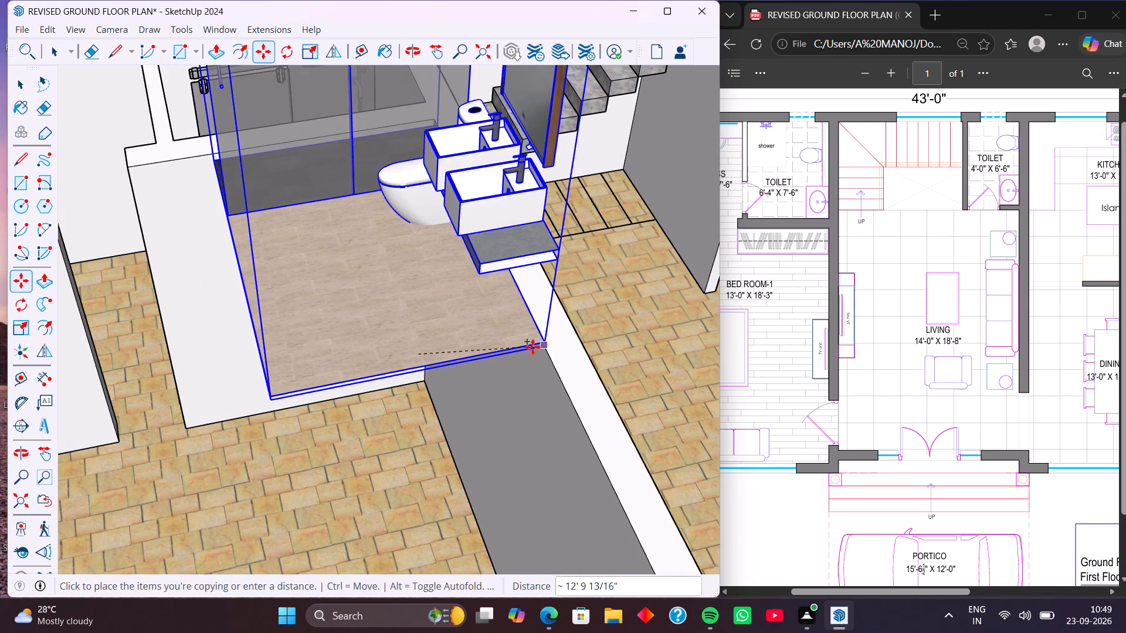
scroll(437, 382, down, 13)
shift+middle_drag(515, 385, 190, 366)
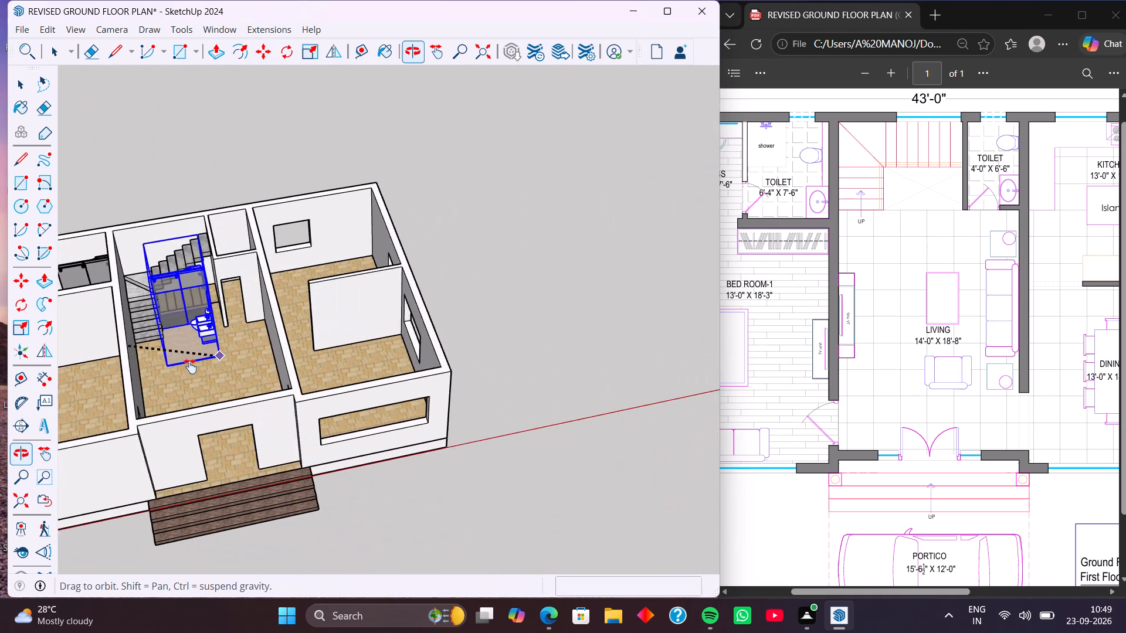
shift+middle_drag(190, 366, 188, 367)
scroll(226, 296, up, 12)
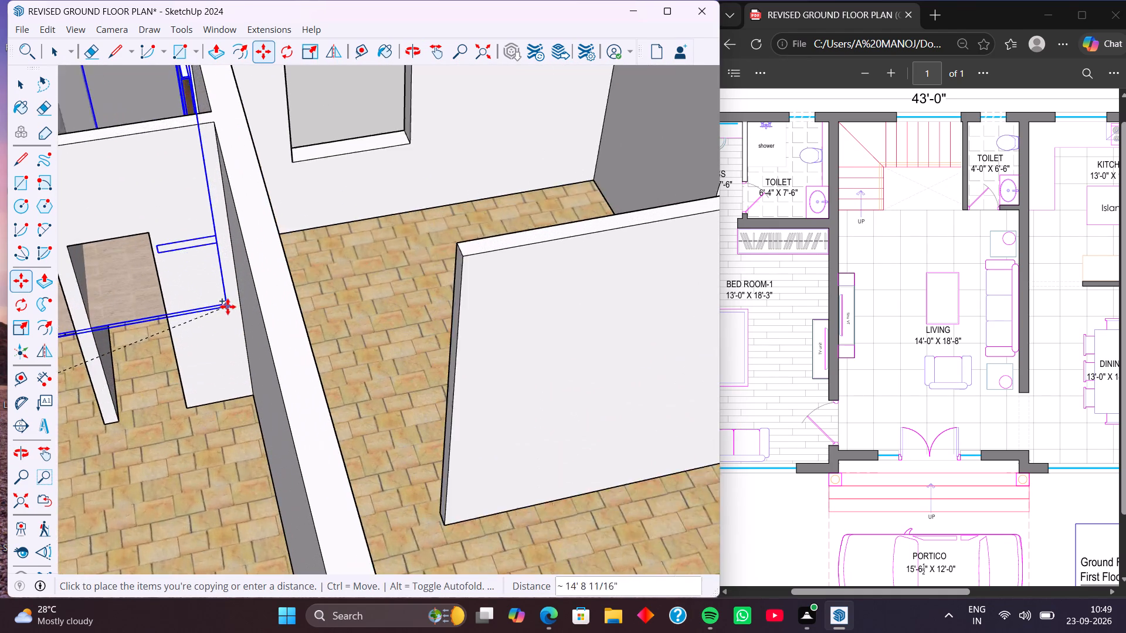
scroll(228, 307, up, 7)
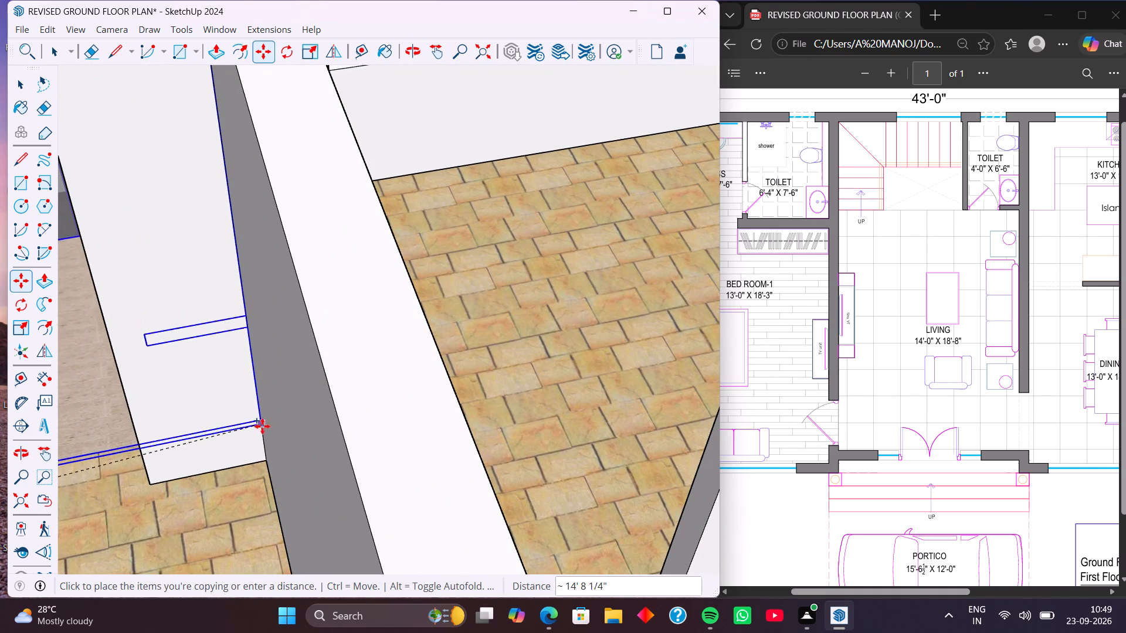
click(269, 454)
Scale the copied bathroom group narrower along the red axis, pulling its staircase side in toward the small toilet's partition wall.
scroll(237, 399, down, 7)
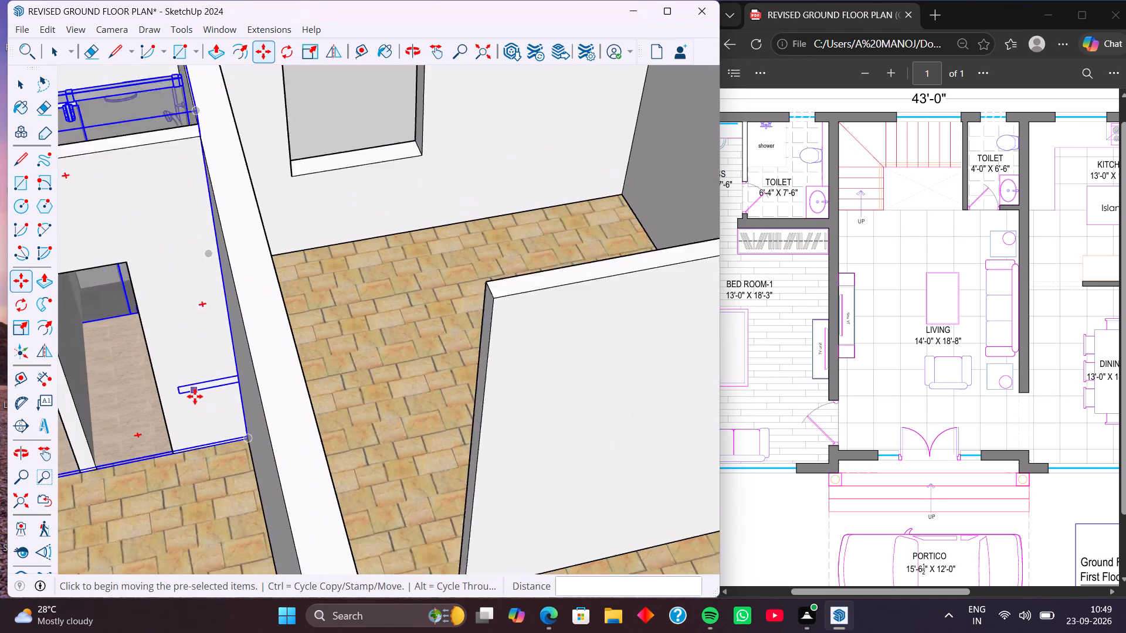
scroll(195, 396, down, 11)
middle_drag(189, 395, 278, 382)
middle_drag(204, 386, 282, 479)
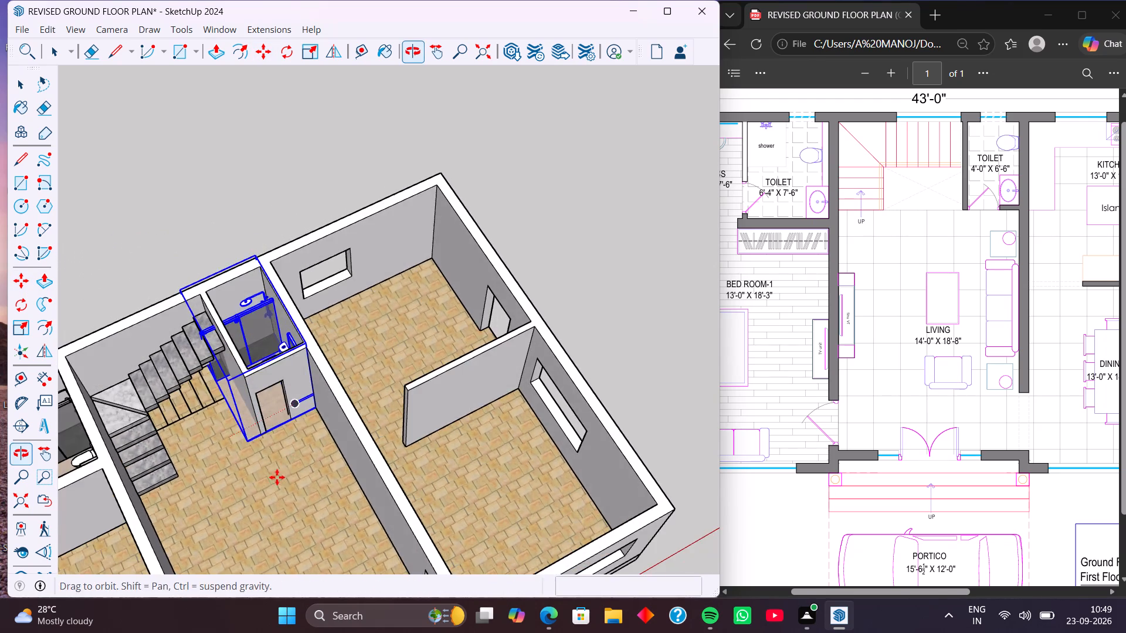
middle_drag(252, 434, 365, 411)
middle_drag(266, 435, 382, 392)
middle_drag(331, 440, 354, 435)
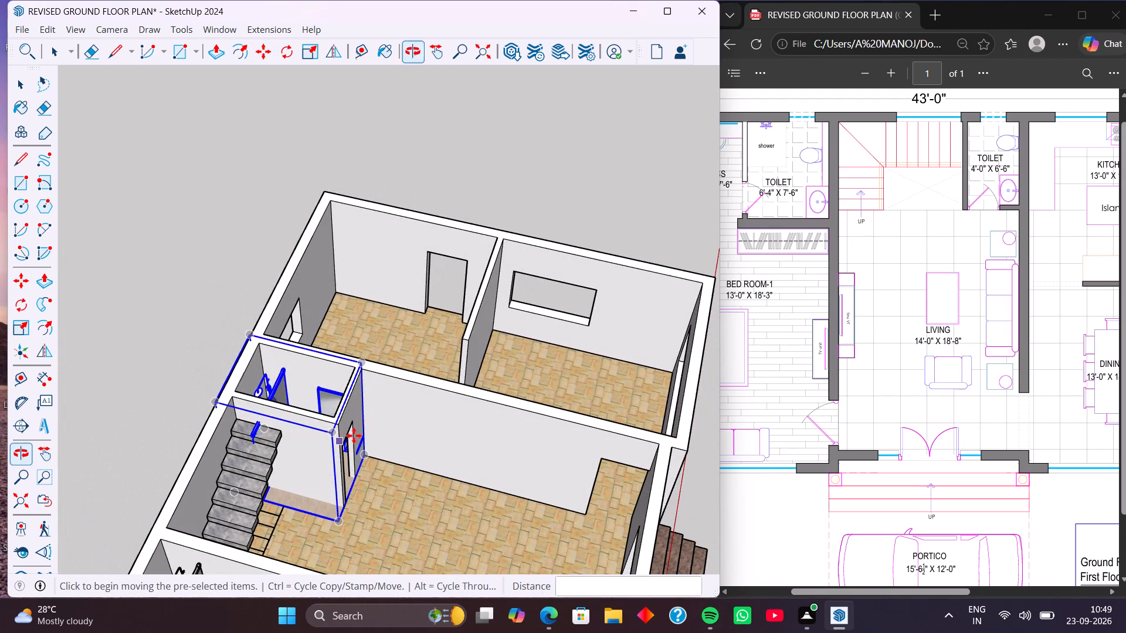
key(s)
scroll(280, 466, up, 4)
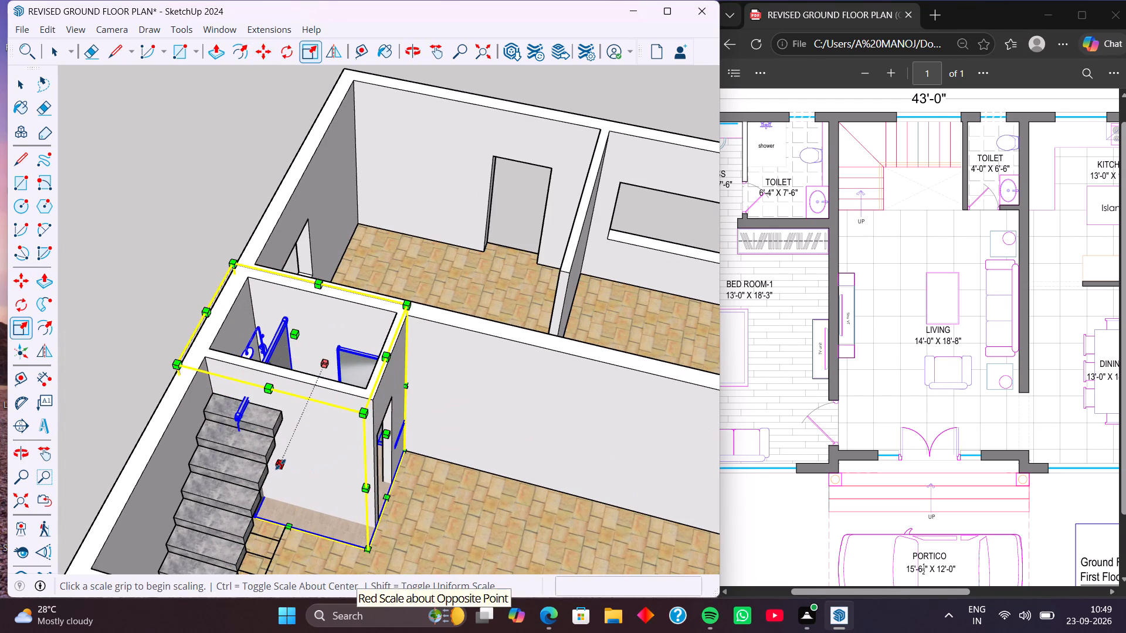
click(280, 464)
click(300, 438)
Scale the copied bathroom group again to about 0.92 along the red axis, ending at the inner edge of the staircase-side wall.
middle_drag(308, 434, 222, 499)
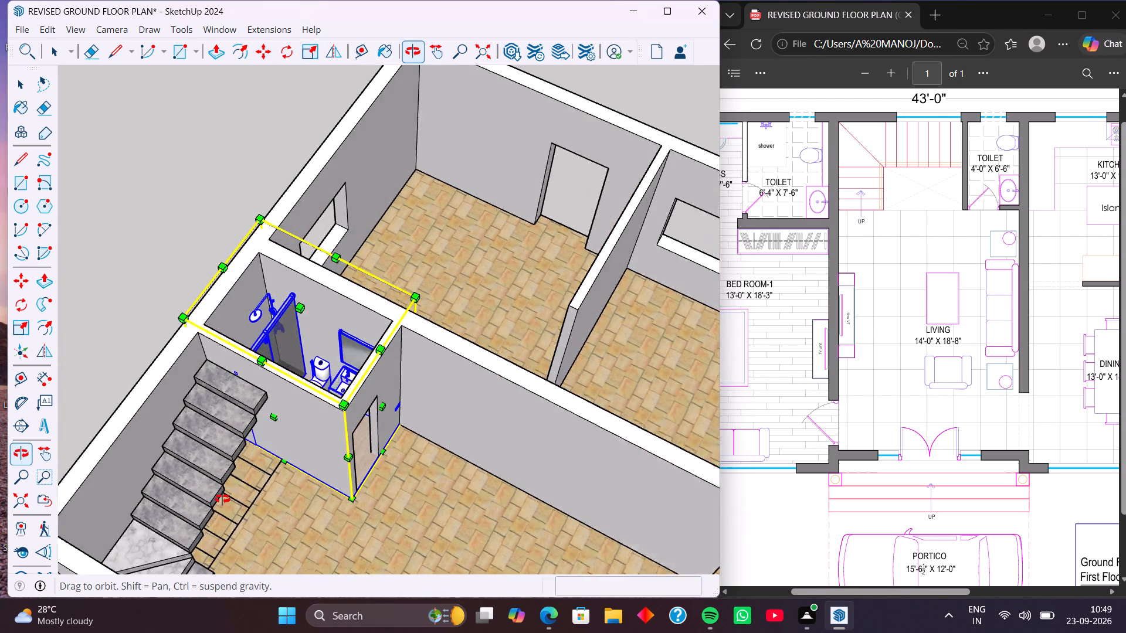
middle_drag(222, 499, 216, 499)
middle_drag(359, 372, 237, 445)
scroll(296, 314, up, 3)
middle_drag(299, 368, 205, 367)
scroll(218, 349, up, 1)
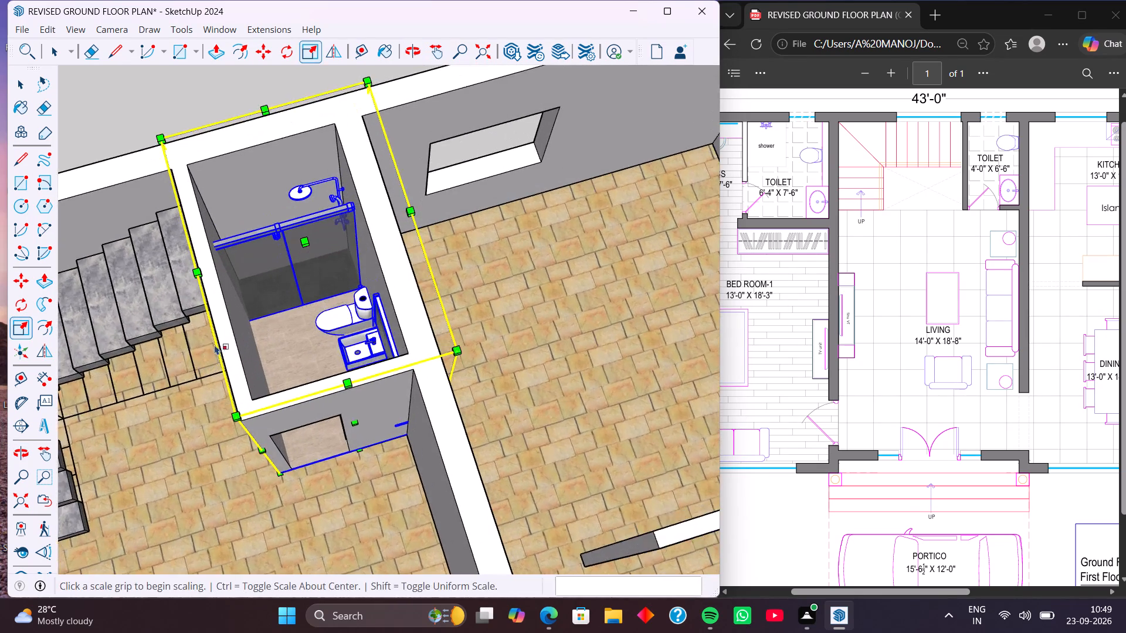
scroll(215, 345, up, 1)
middle_drag(206, 358, 305, 297)
scroll(296, 306, up, 1)
click(229, 378)
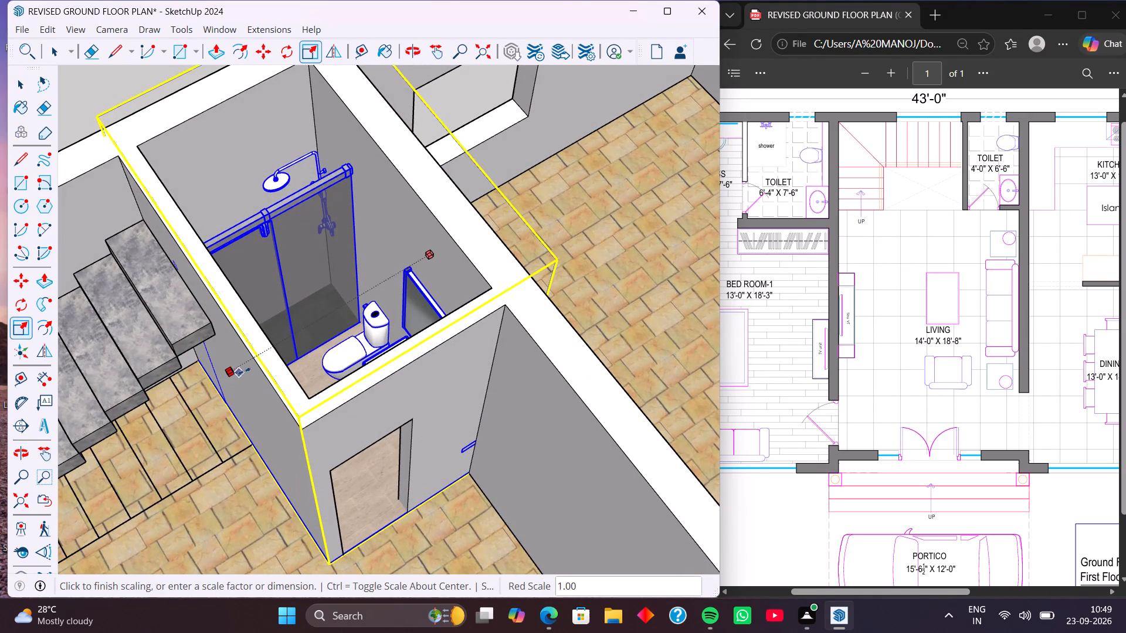
click(269, 345)
middle_drag(280, 369, 157, 401)
scroll(232, 371, down, 3)
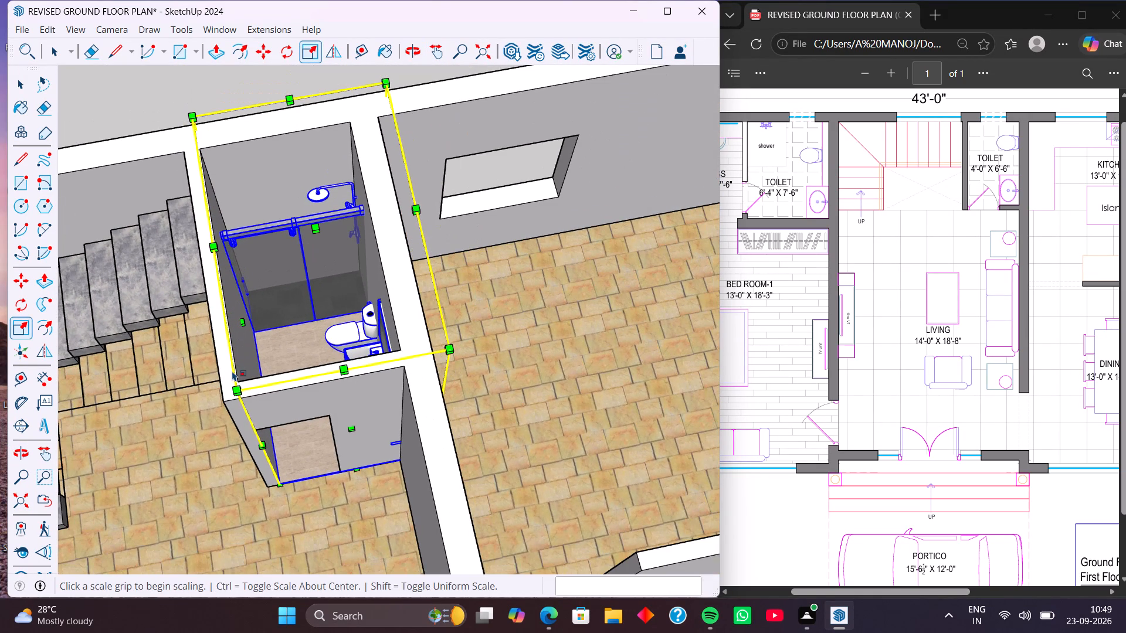
key(space)
Examine the fitted bathroom copy in the small toilet from the outer wall, the staircase and the door opening.
scroll(262, 309, down, 4)
middle_drag(242, 332, 409, 312)
middle_drag(281, 347, 517, 300)
middle_drag(183, 328, 433, 265)
click(164, 394)
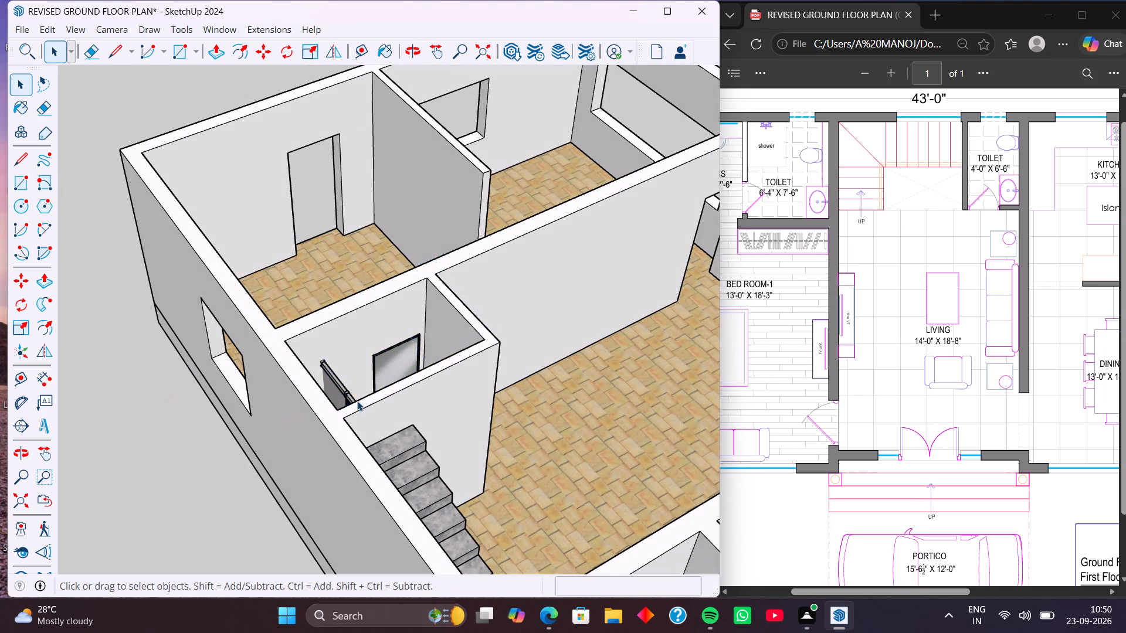
middle_drag(358, 400, 146, 467)
middle_drag(389, 397, 189, 485)
middle_drag(344, 373, 236, 464)
scroll(337, 369, up, 6)
middle_drag(351, 423, 320, 268)
middle_drag(373, 381, 341, 288)
scroll(330, 364, down, 2)
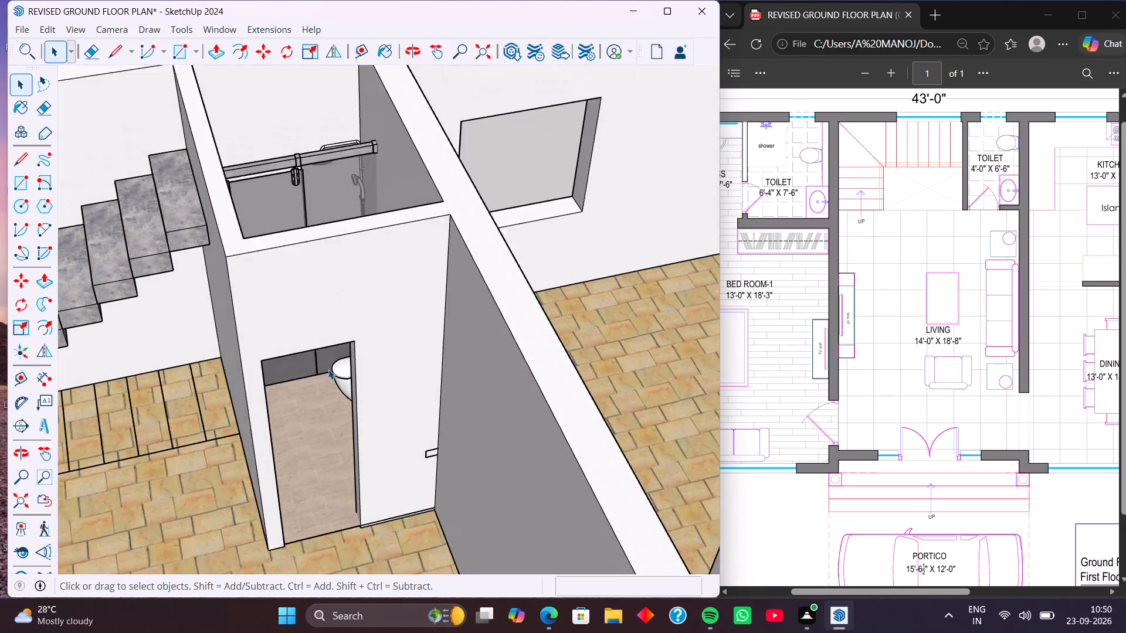
scroll(328, 369, down, 6)
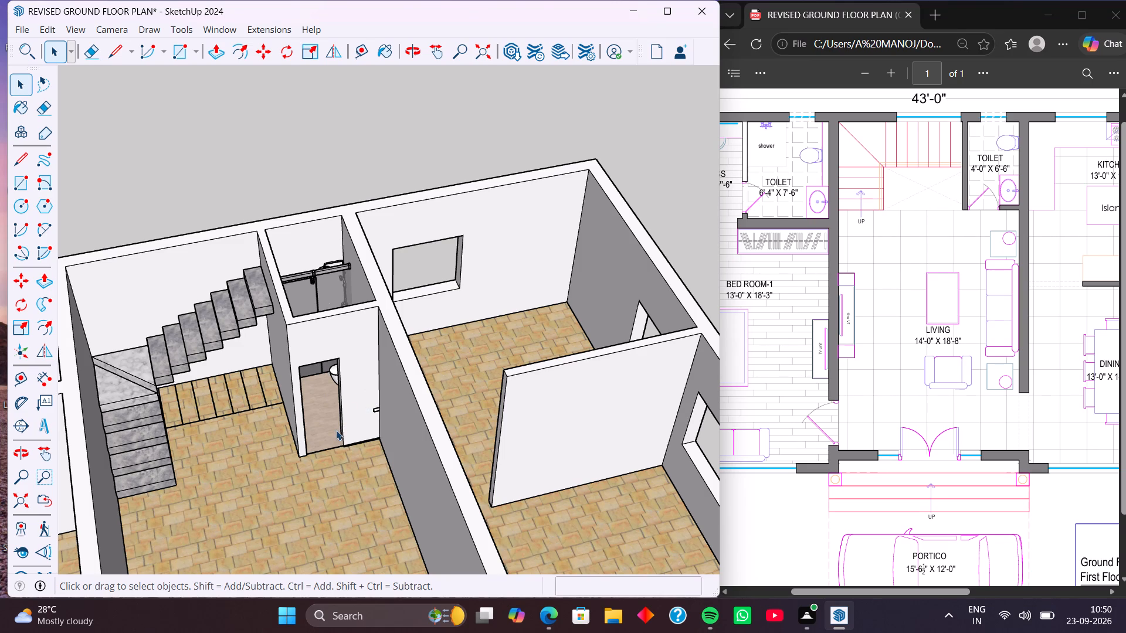
Scale the small toilet's bathroom copy to about 0.88 along the green axis, pulling its door-side end inward.
scroll(371, 404, up, 13)
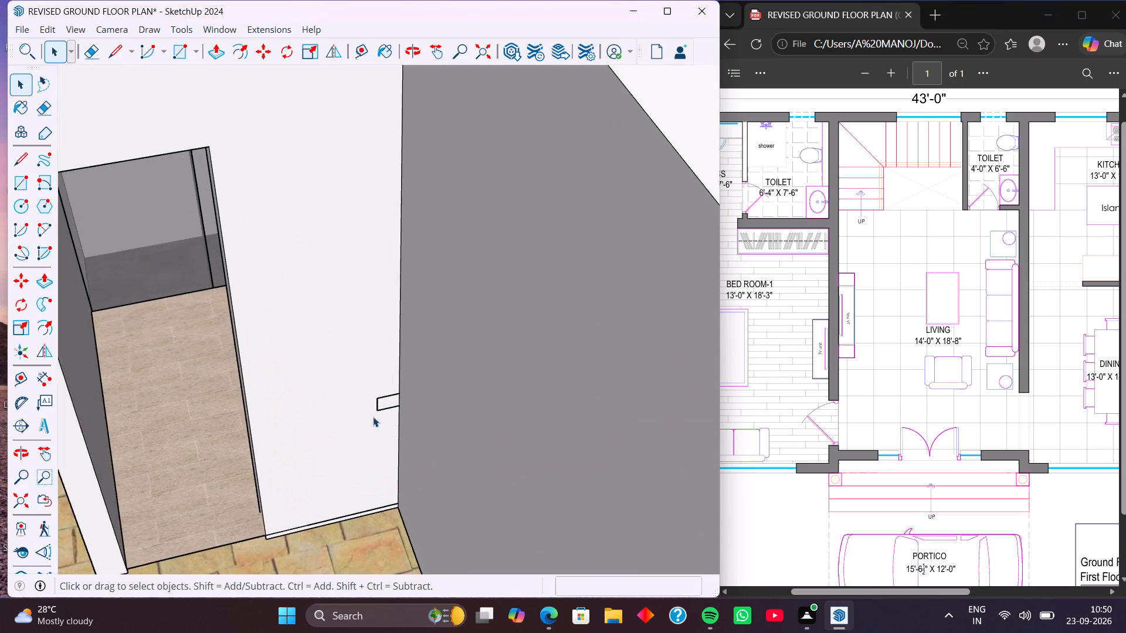
scroll(373, 417, up, 3)
click(395, 399)
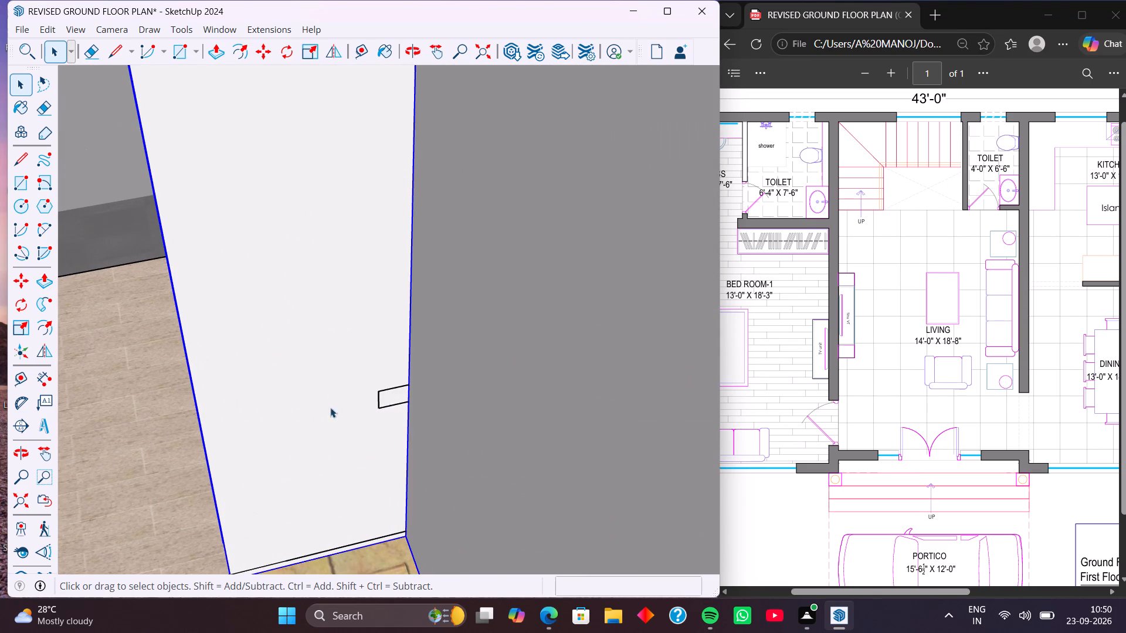
scroll(229, 447, down, 5)
scroll(198, 458, up, 1)
scroll(194, 458, down, 8)
click(175, 433)
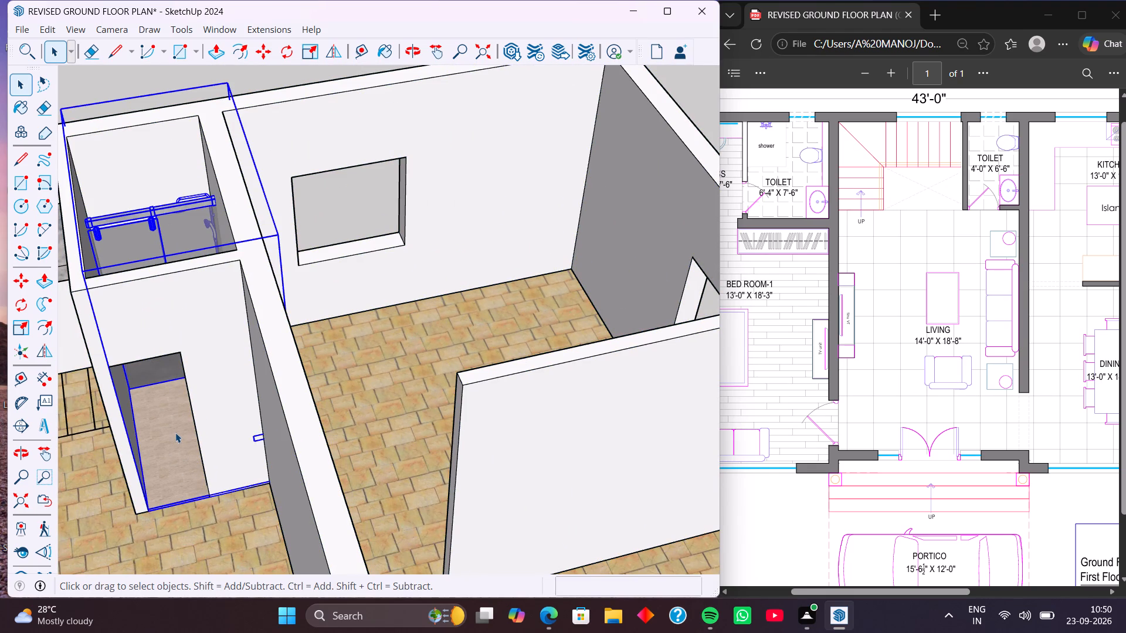
middle_drag(172, 448, 205, 441)
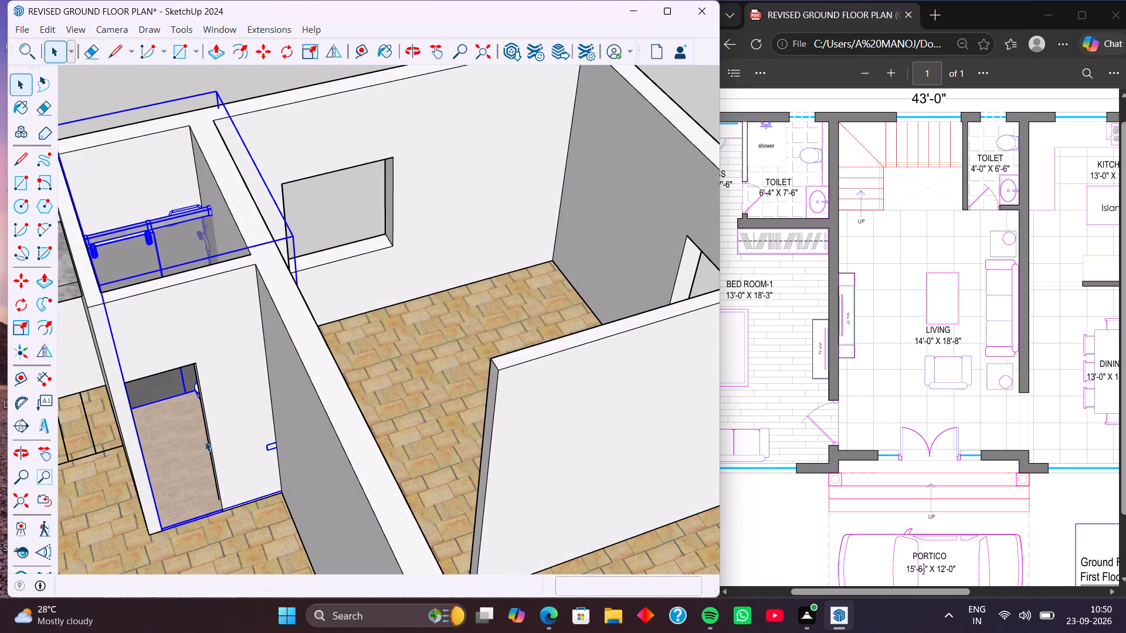
key(s)
click(226, 401)
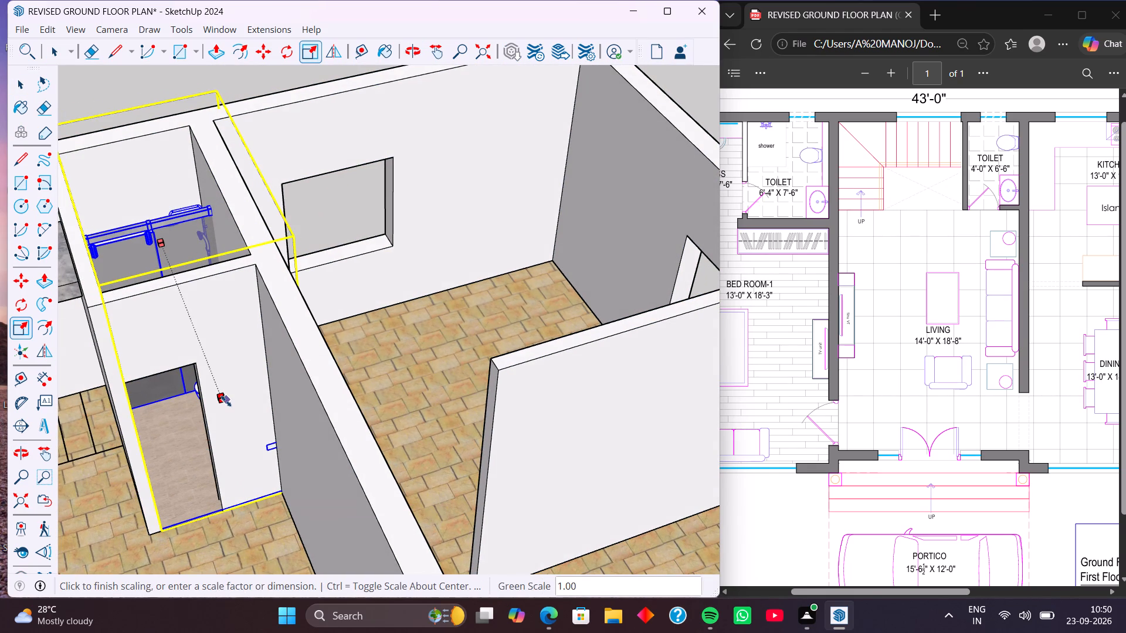
click(181, 389)
scroll(221, 411, down, 4)
middle_drag(225, 413, 216, 467)
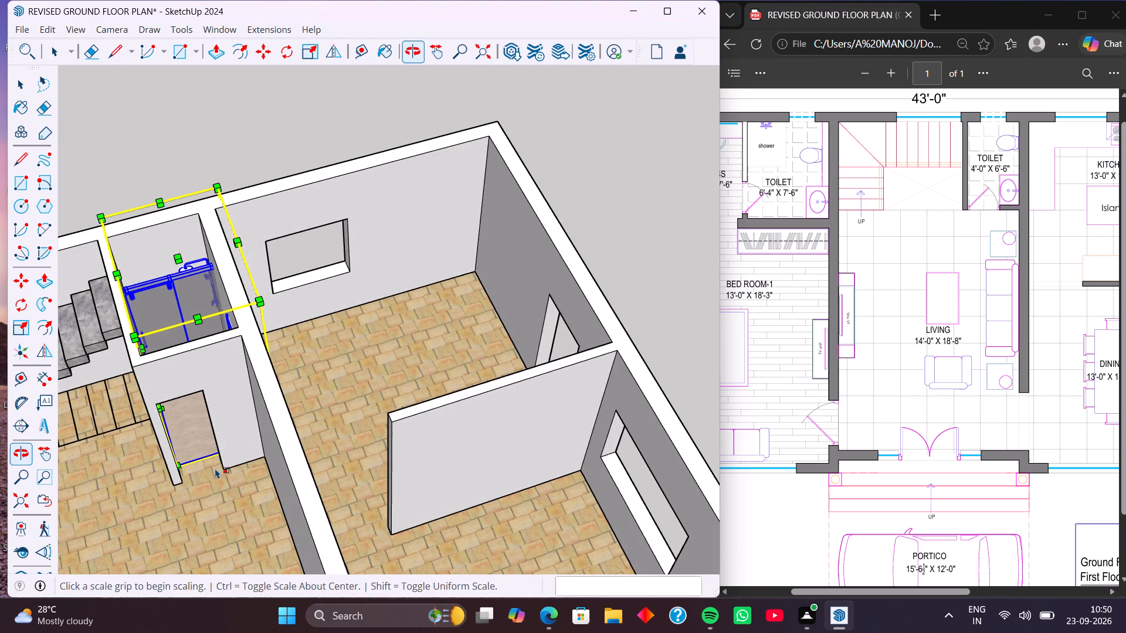
middle_drag(216, 437, 220, 520)
key(space)
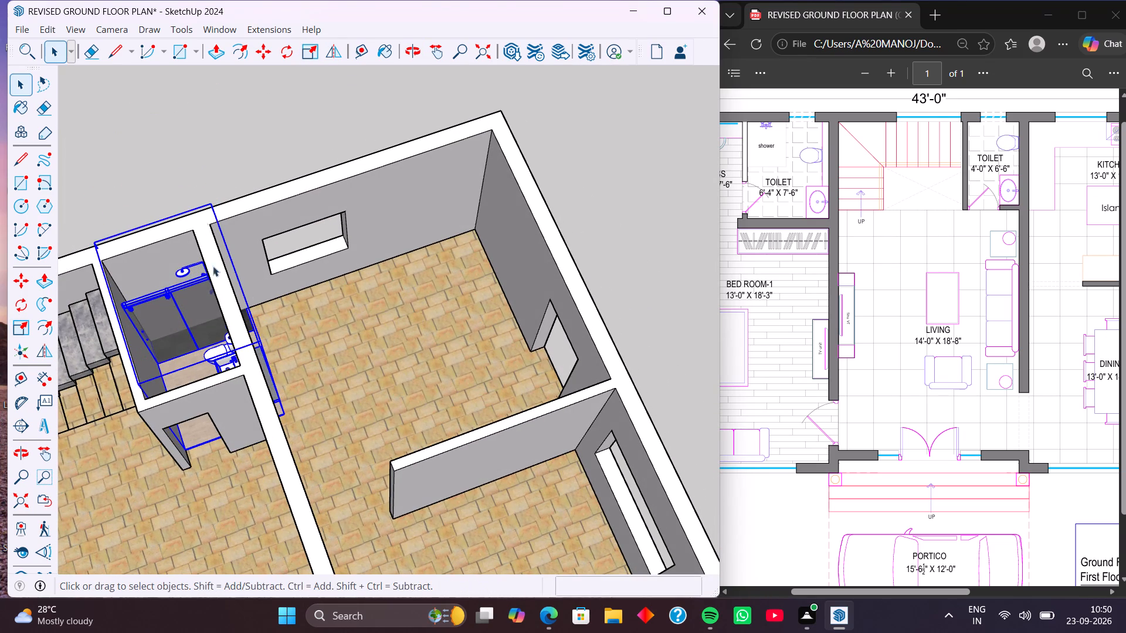
Scale the bathroom copy to about 0.79 along the red axis, pulling its basin side back to the kitchen-side wall.
click(211, 175)
middle_drag(272, 359, 130, 394)
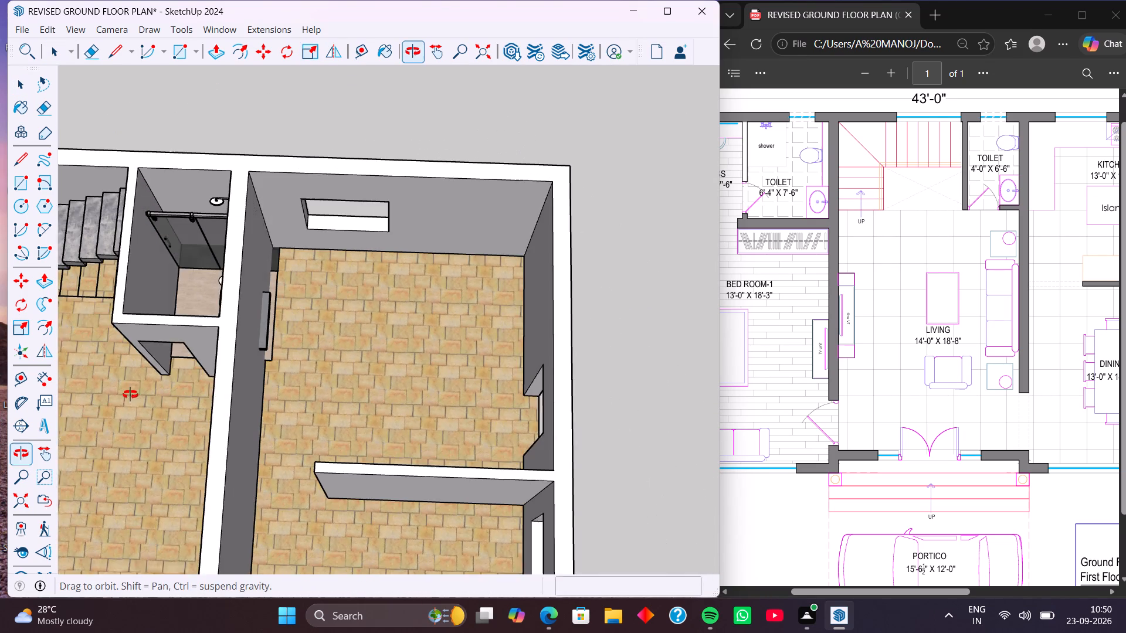
middle_drag(130, 394, 126, 394)
click(192, 224)
middle_drag(252, 362, 221, 366)
scroll(252, 362, down, 1)
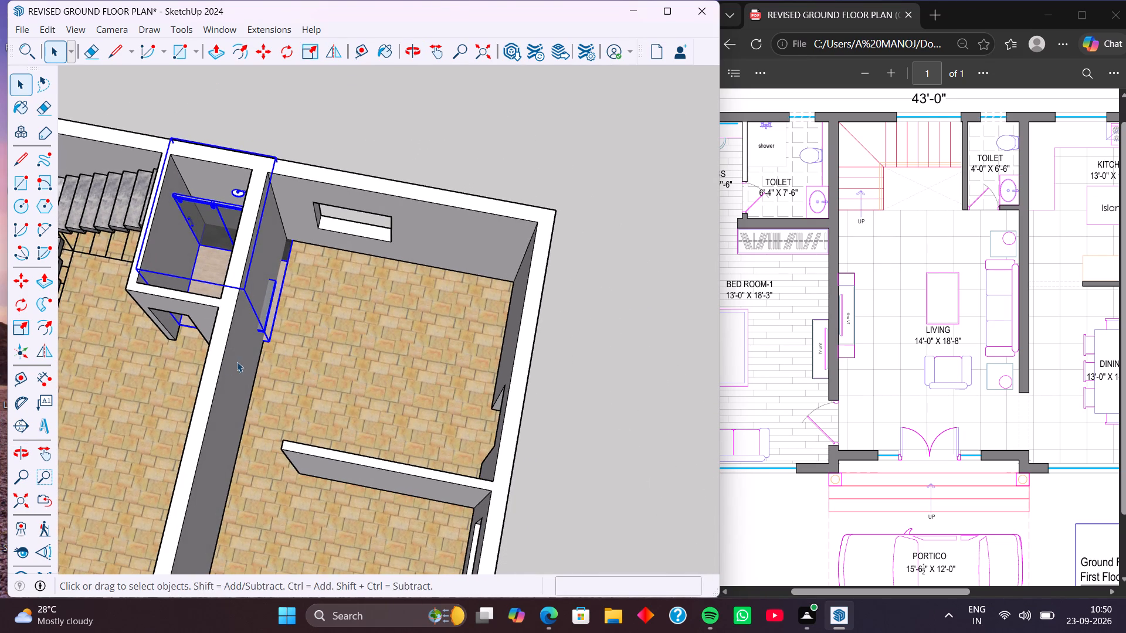
key(s)
scroll(293, 290, up, 6)
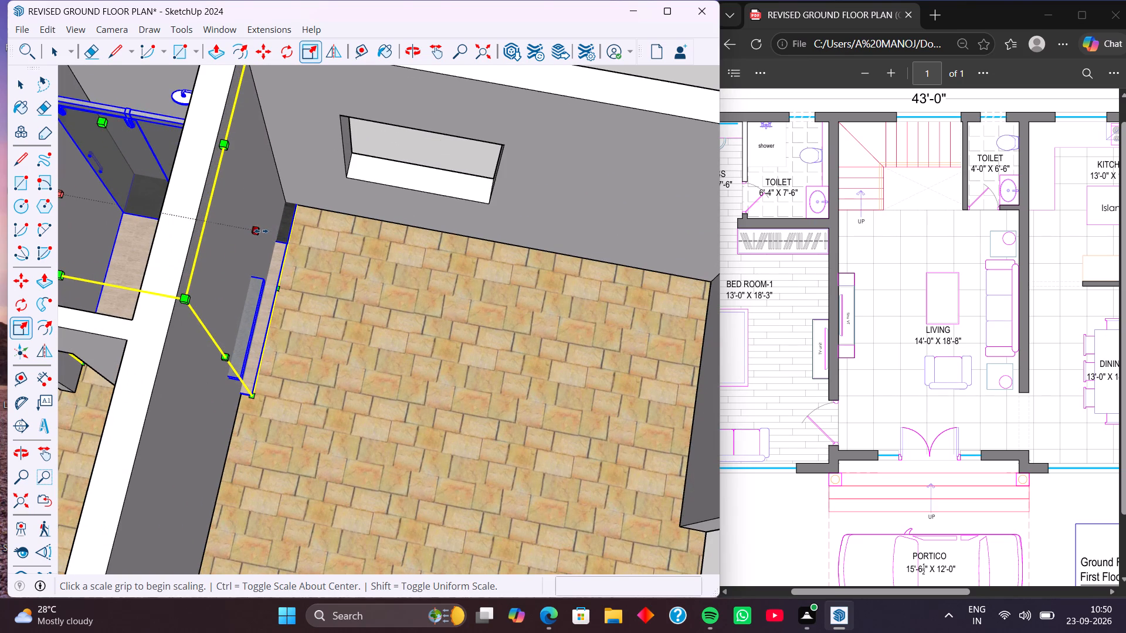
click(259, 230)
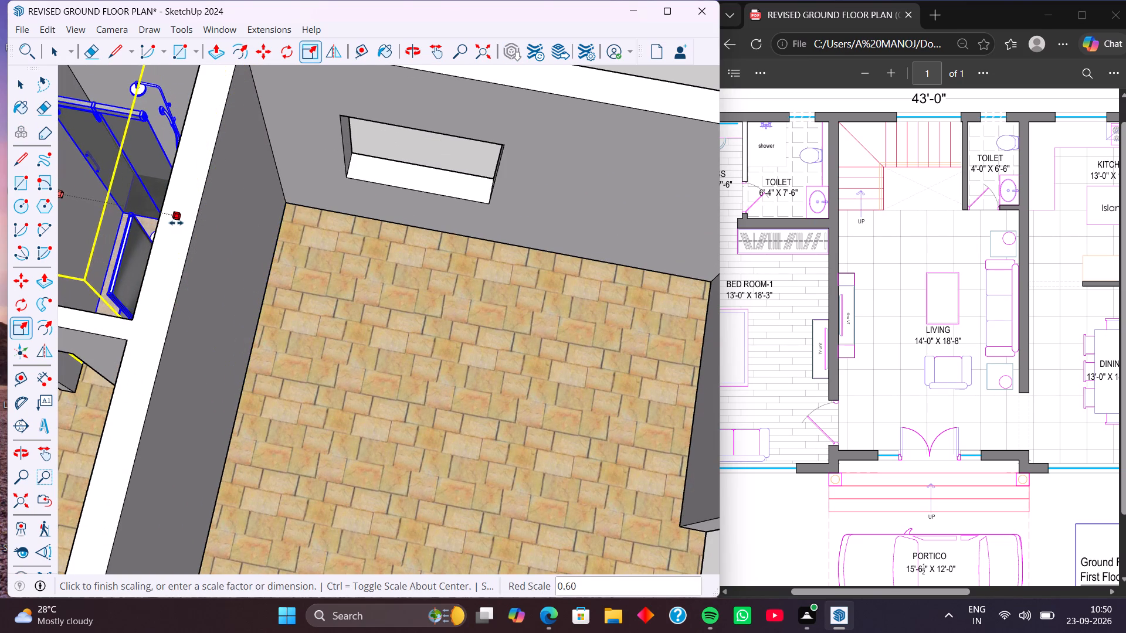
middle_drag(179, 225, 288, 213)
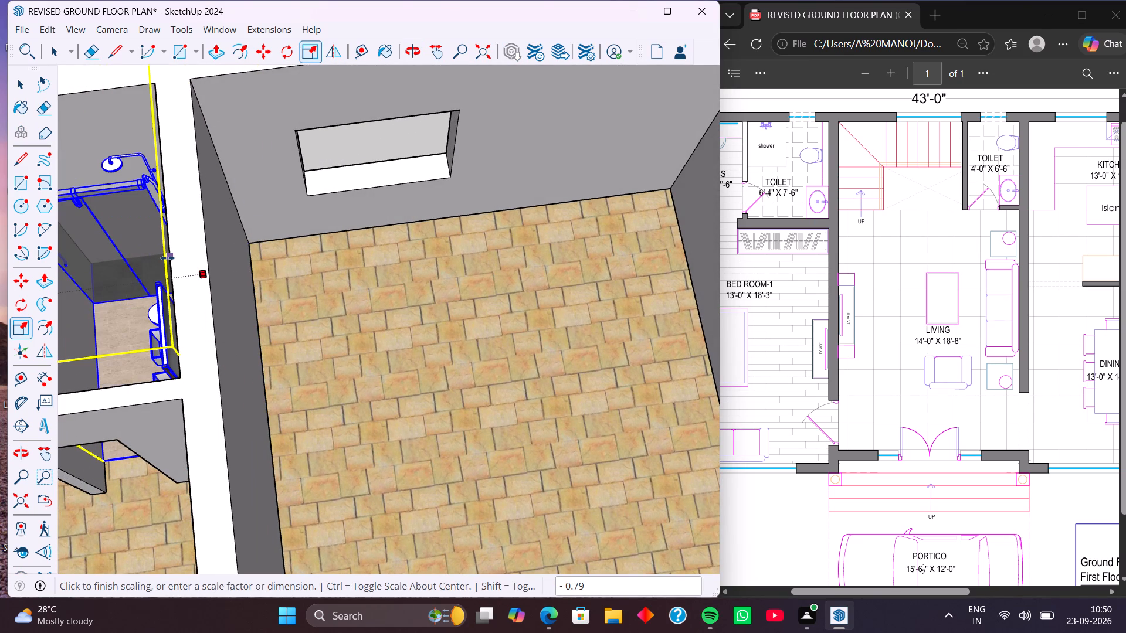
click(167, 258)
Examine the rescaled bathroom copy from above, checking its fixtures and floor against the toilet's walls and door opening.
middle_drag(152, 301, 247, 285)
middle_drag(225, 316, 247, 314)
scroll(218, 343, up, 3)
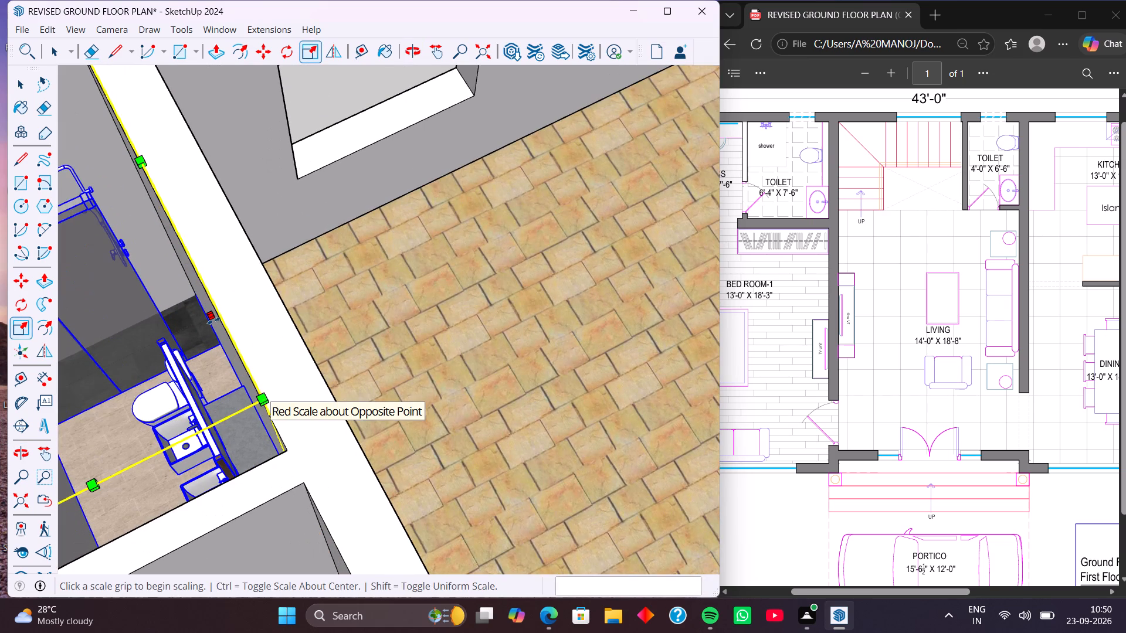
middle_drag(206, 370, 356, 314)
middle_drag(247, 394, 303, 383)
scroll(303, 383, down, 3)
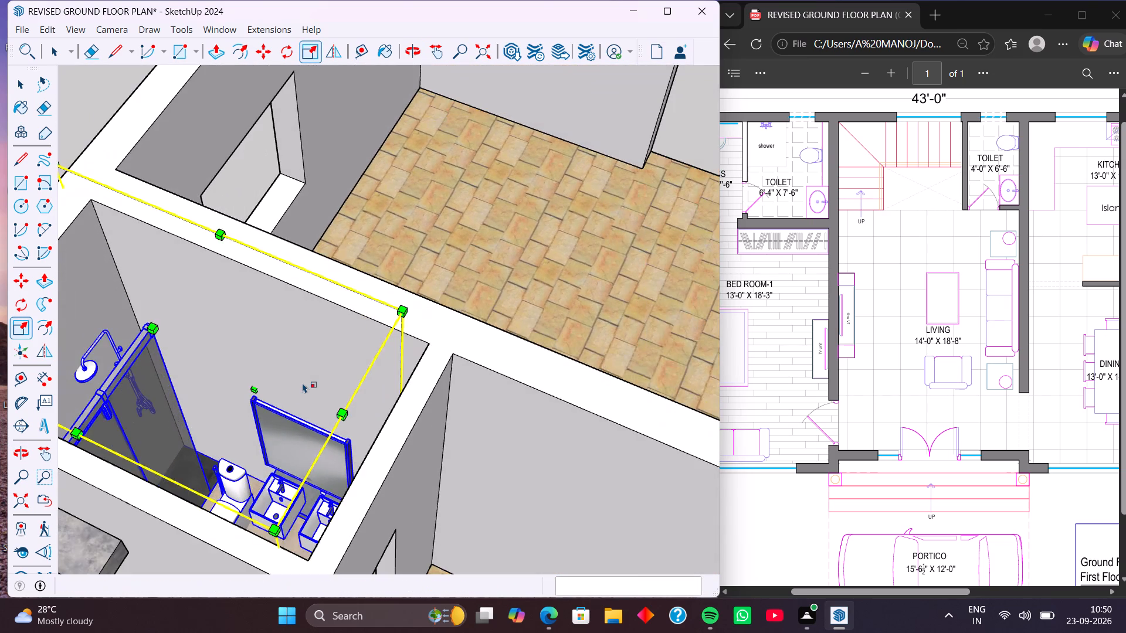
shift+middle_drag(271, 426, 317, 277)
middle_drag(301, 340, 298, 495)
middle_drag(356, 335, 391, 328)
middle_drag(272, 413, 361, 413)
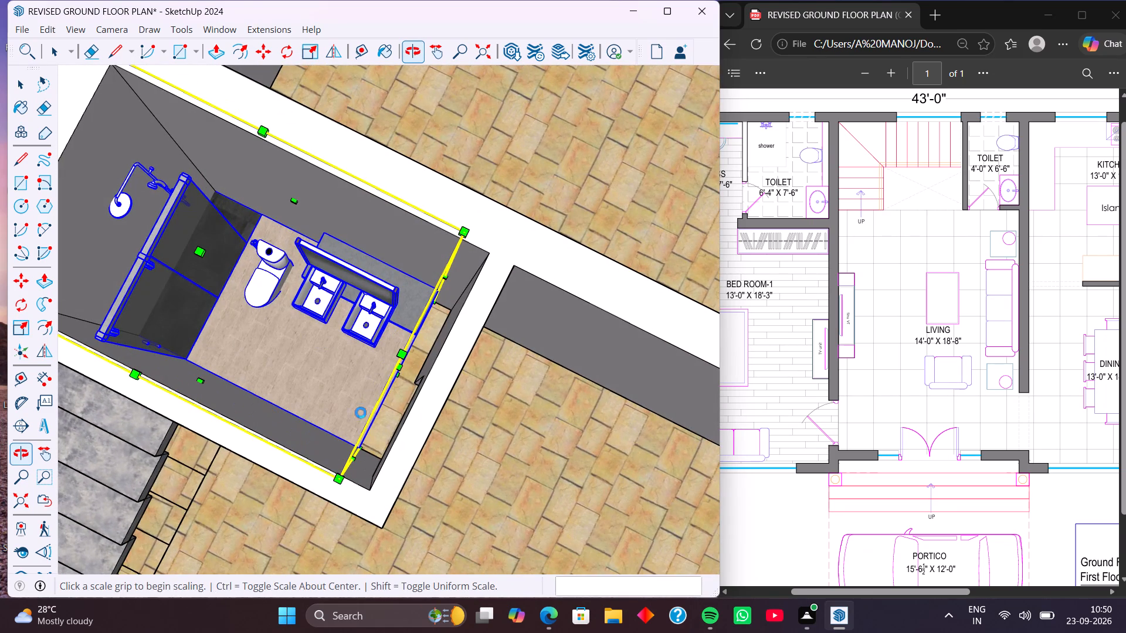
middle_drag(361, 413, 407, 404)
scroll(301, 341, down, 2)
middle_drag(306, 407, 405, 387)
middle_drag(321, 418, 444, 398)
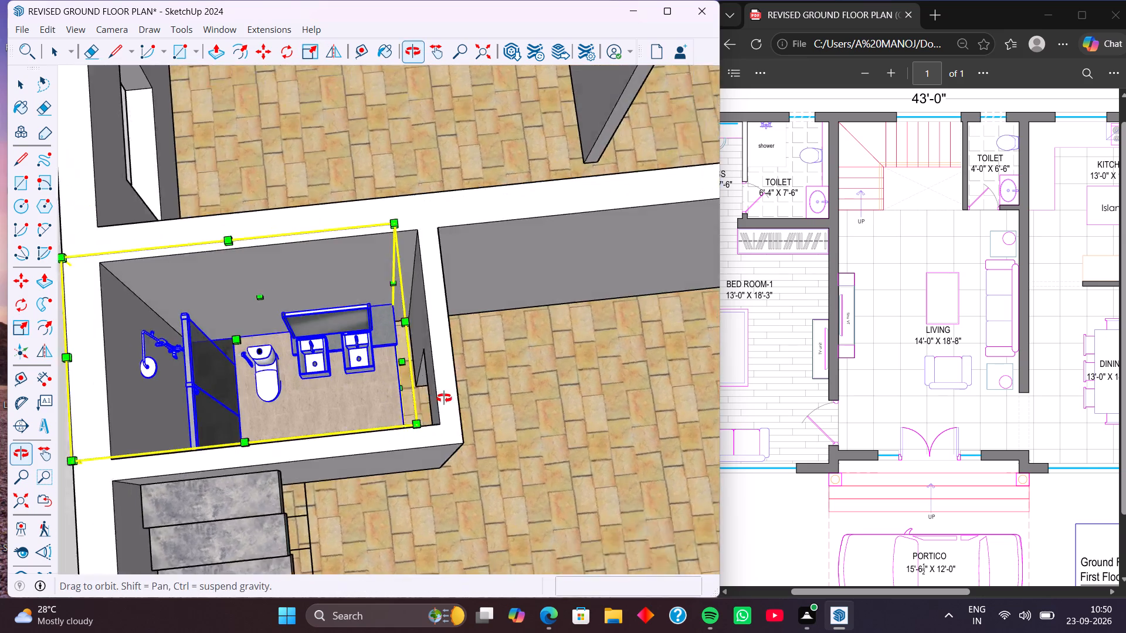
middle_drag(444, 398, 454, 395)
middle_drag(290, 390, 359, 385)
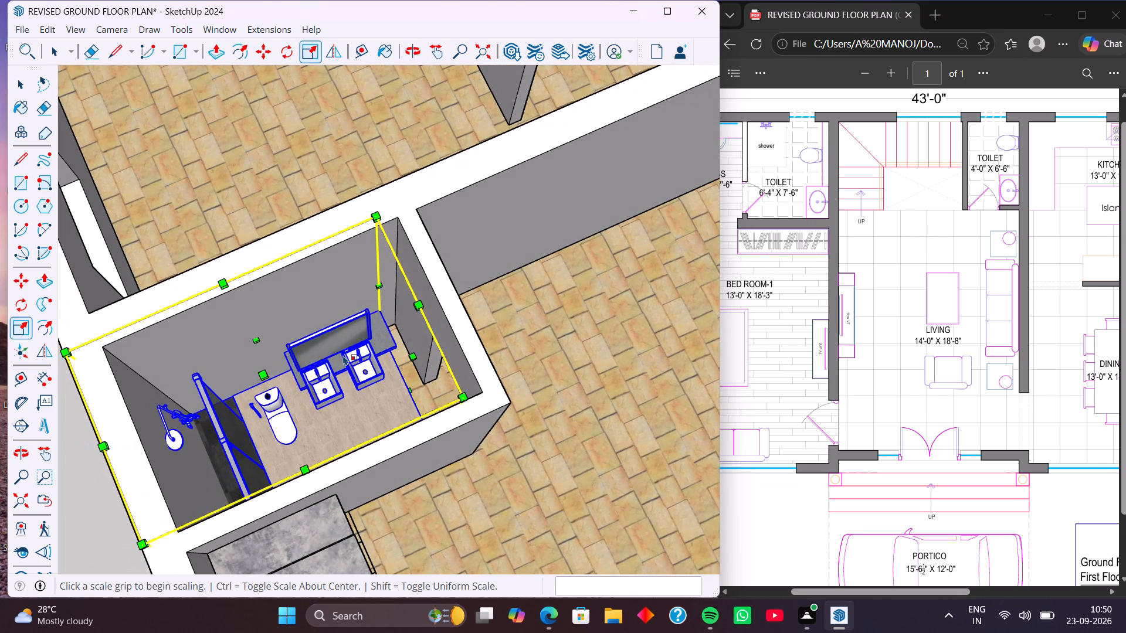
Explode the small toilet's bathroom group into its separate fixtures.
key(space)
right_click(341, 353)
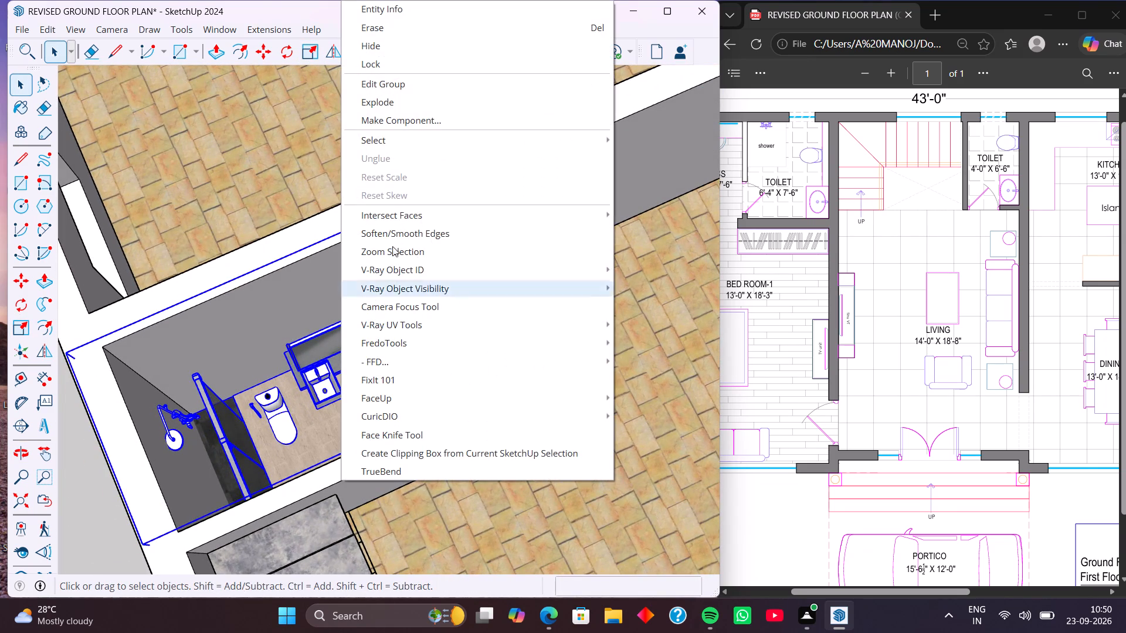
click(407, 97)
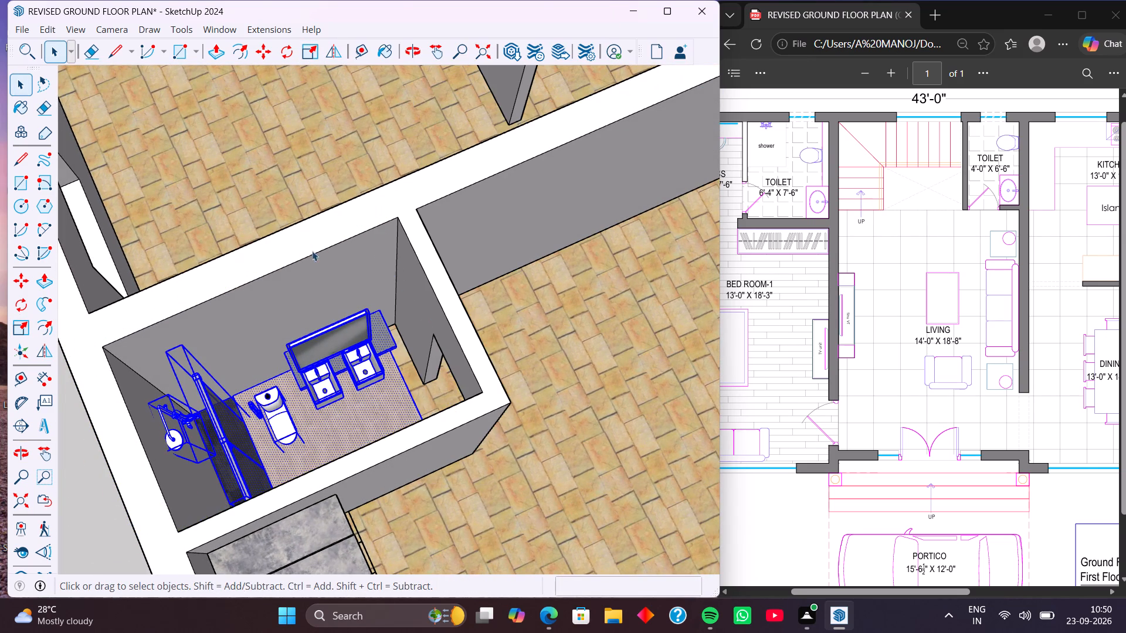
click(281, 170)
Move the mirror about 9 1/2" toward the wall behind the basin counter.
click(325, 343)
scroll(340, 371, up, 3)
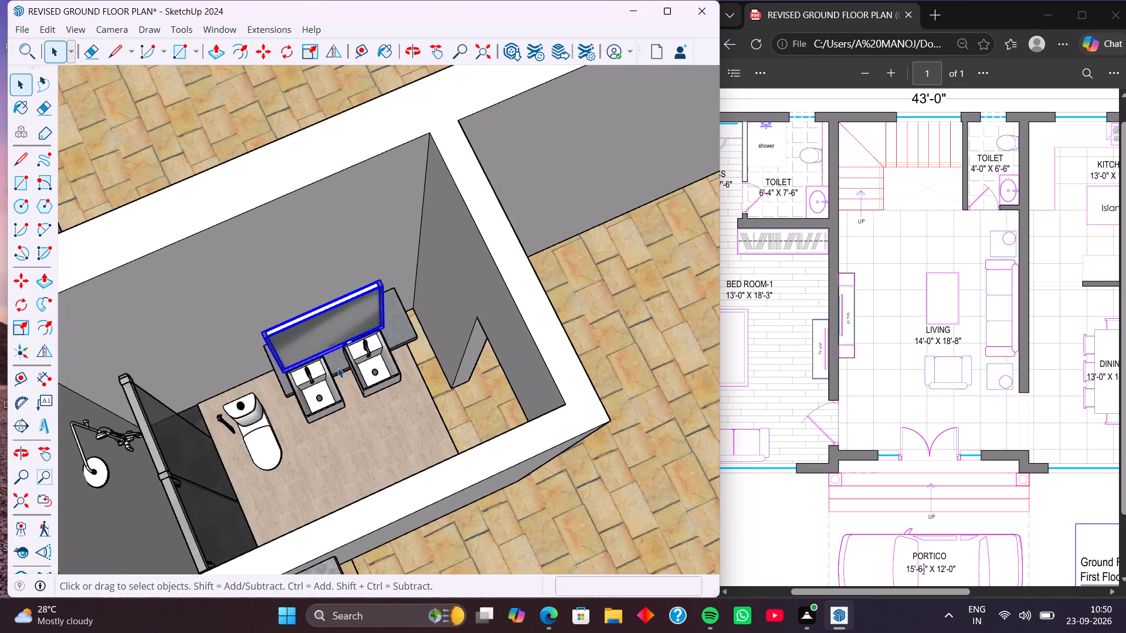
scroll(338, 367, up, 3)
key(m)
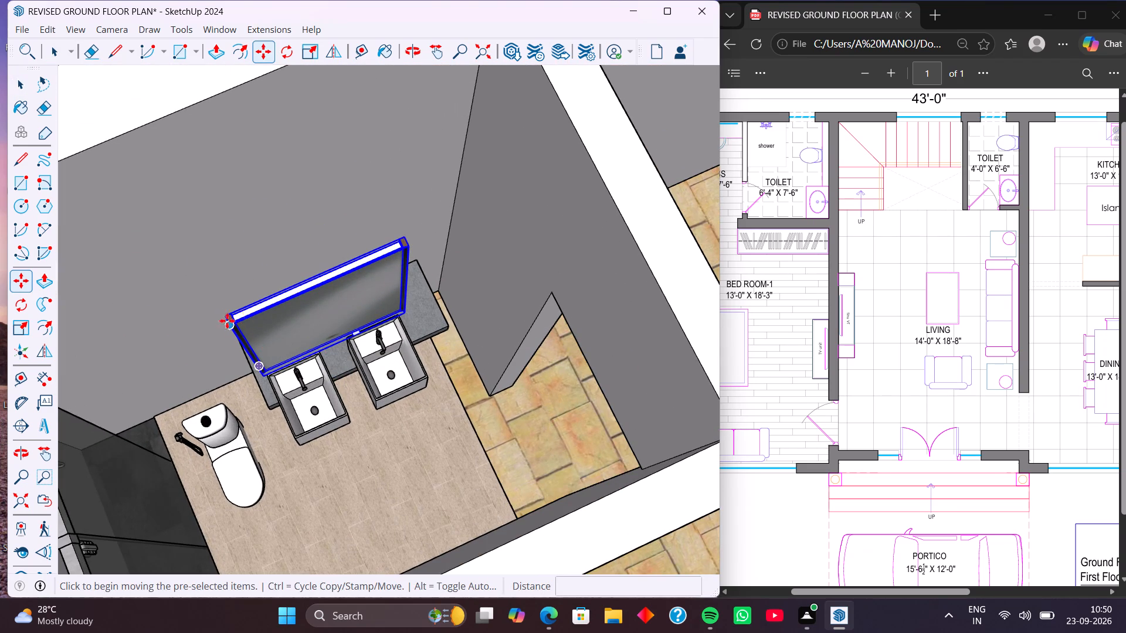
click(223, 314)
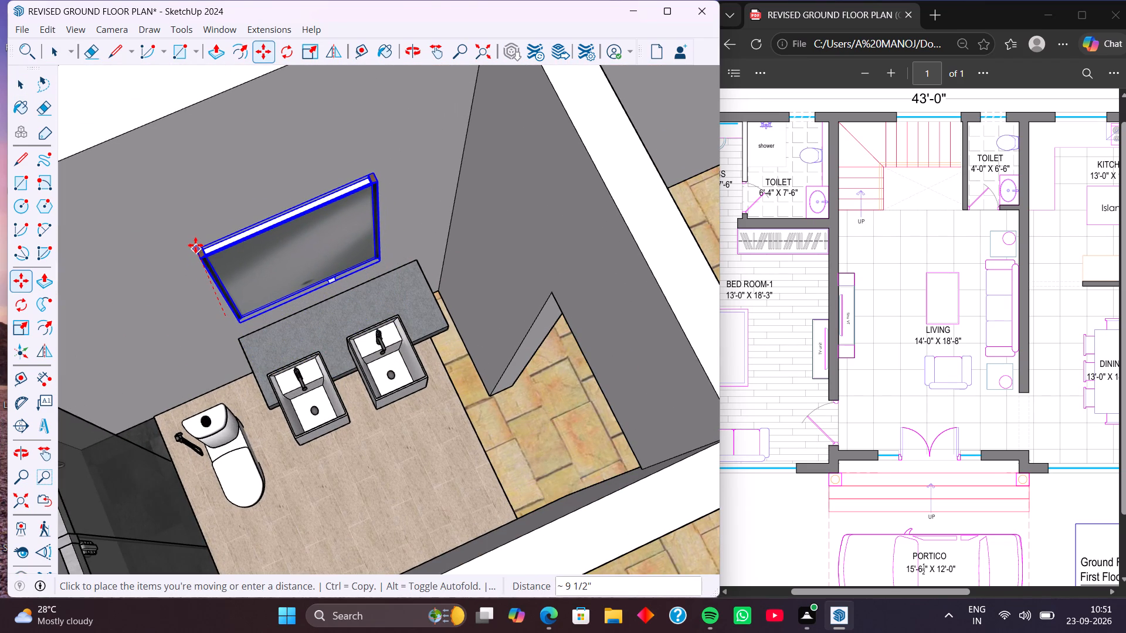
click(195, 245)
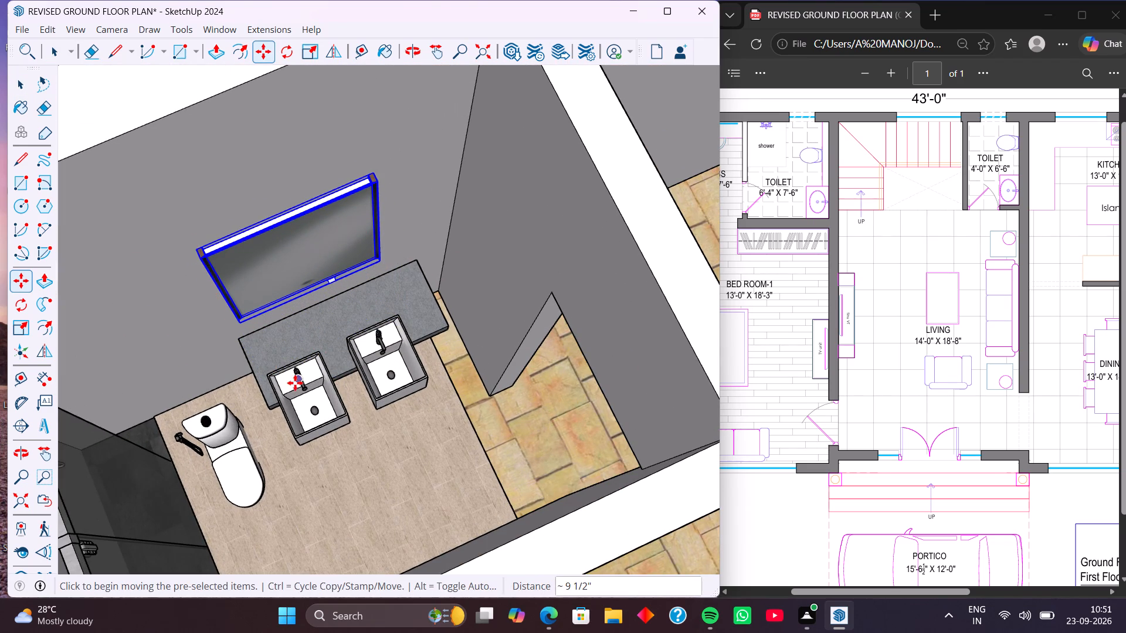
key(space)
Move both washbasins together about 9 13/16" along the red axis, back onto the counter below the mirror.
click(299, 379)
click(394, 358)
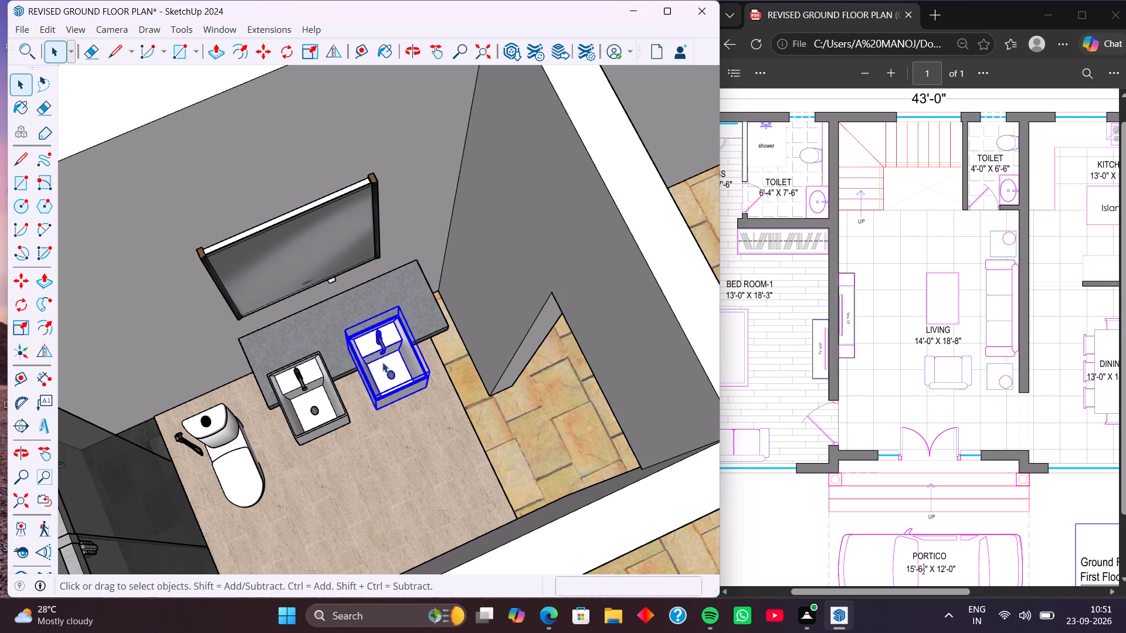
shift+click(314, 379)
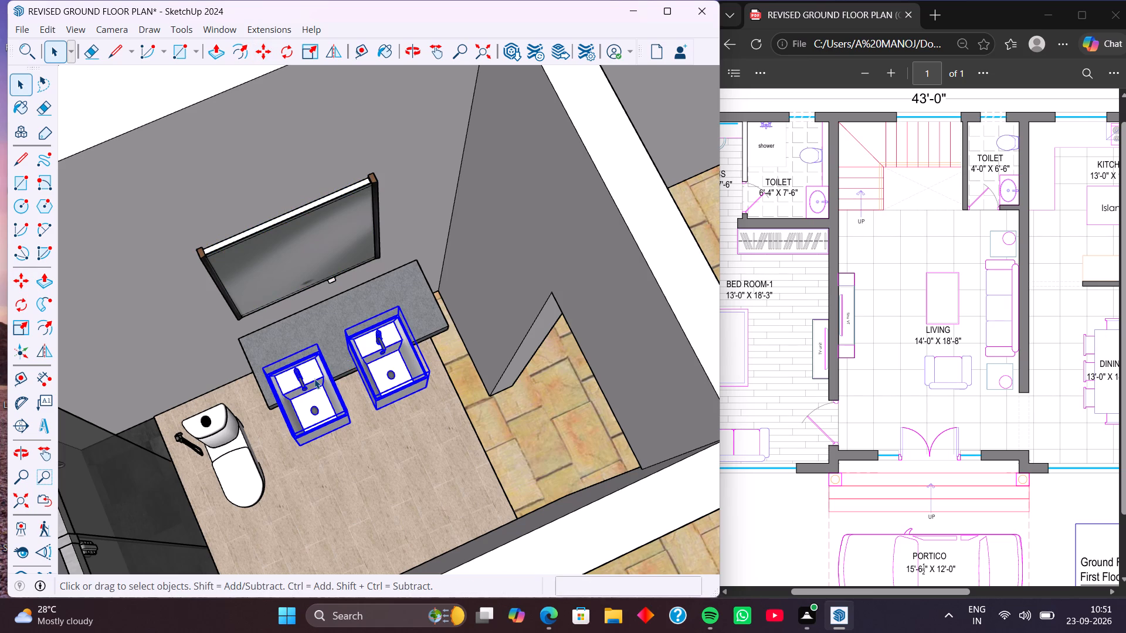
key(m)
click(316, 342)
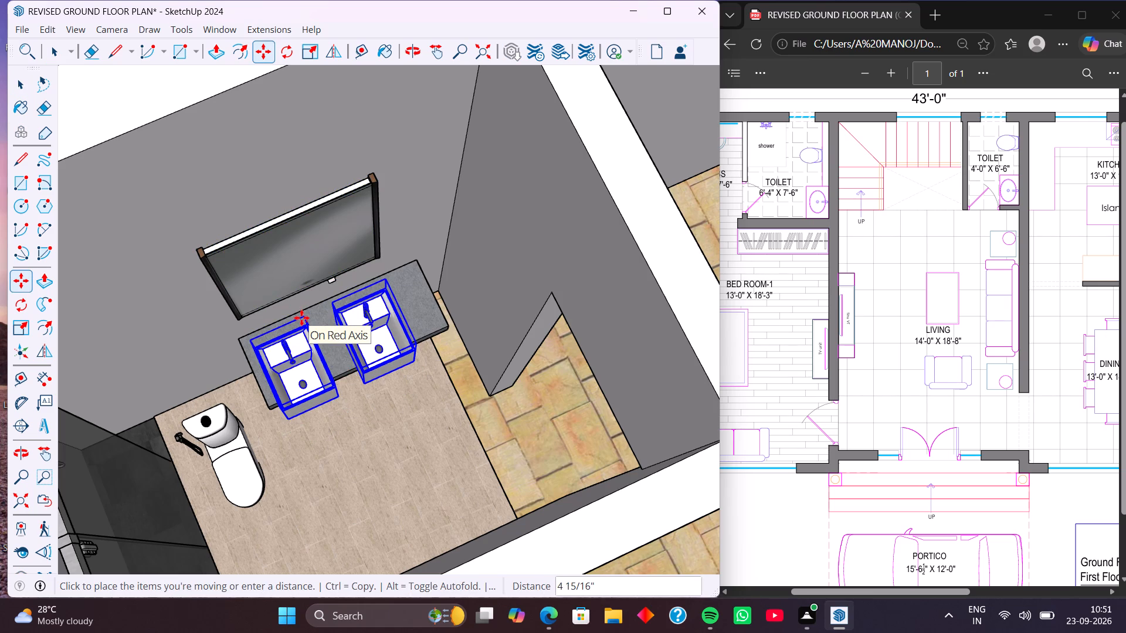
key(Left)
key(Right)
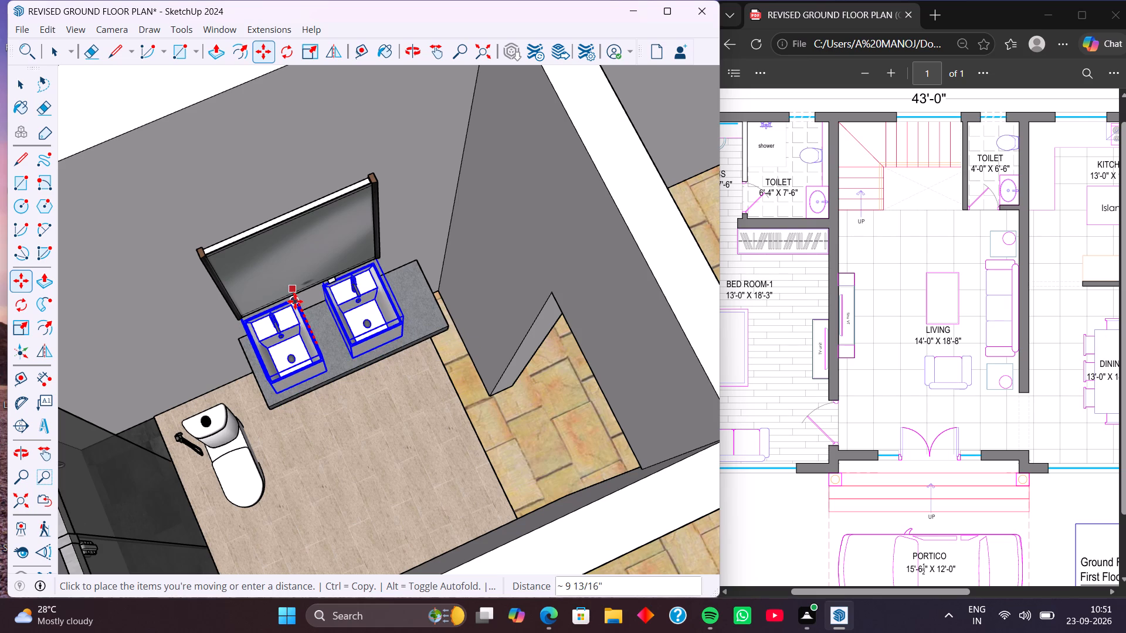
click(295, 301)
scroll(344, 394, down, 6)
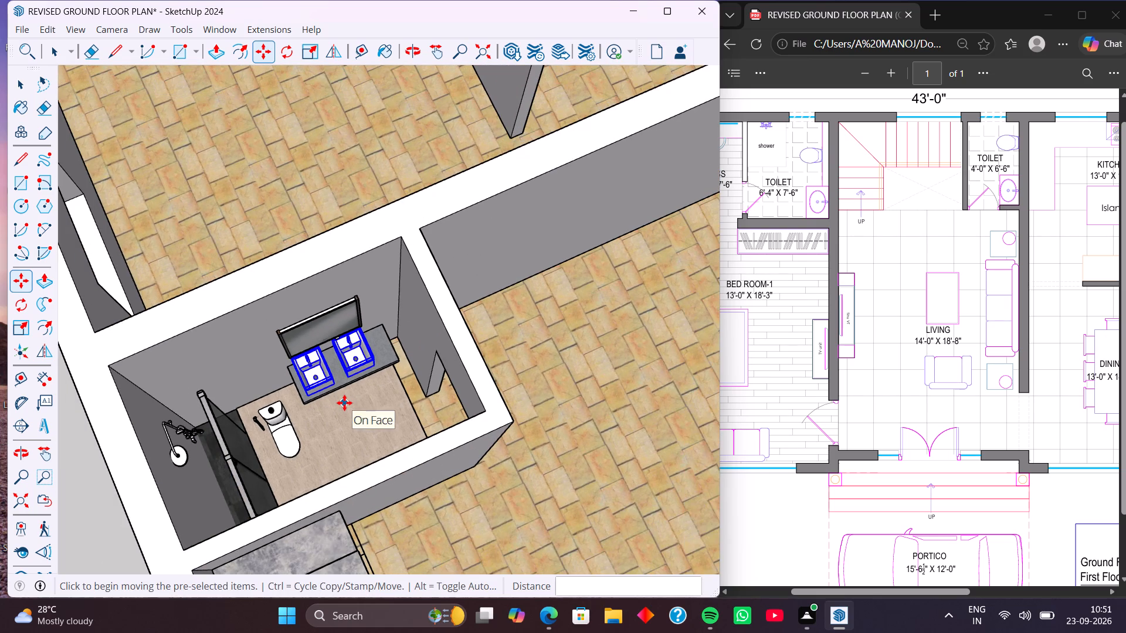
key(space)
click(210, 259)
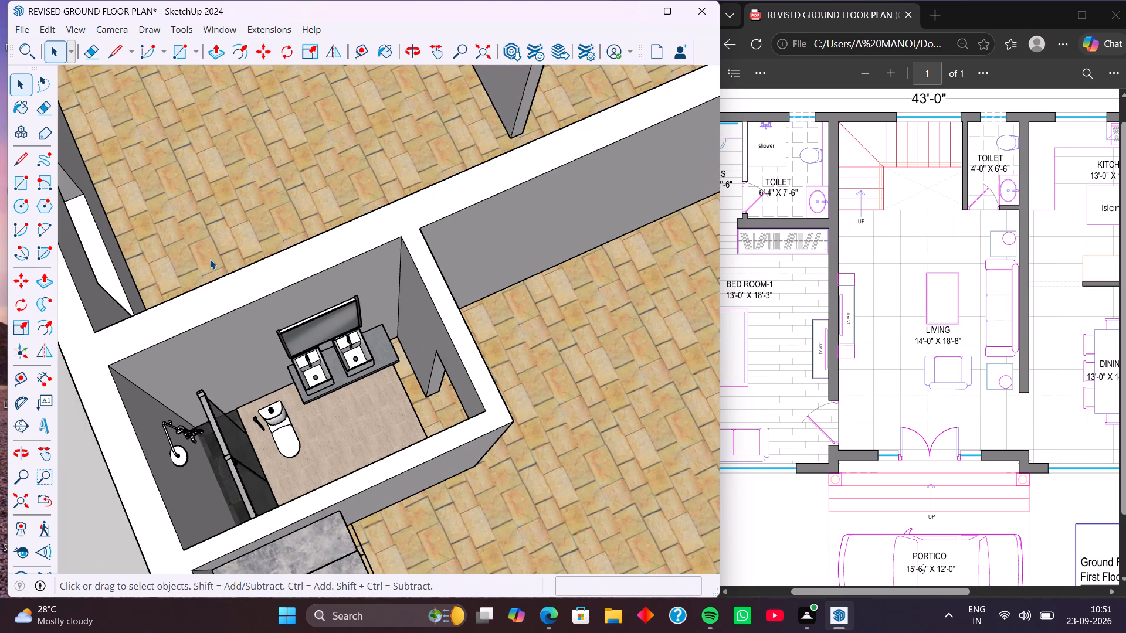
Move the small toilet's WC and its wall-side spray together about 9 1/2" along the red axis, toward the wall behind.
click(285, 430)
scroll(280, 445, up, 9)
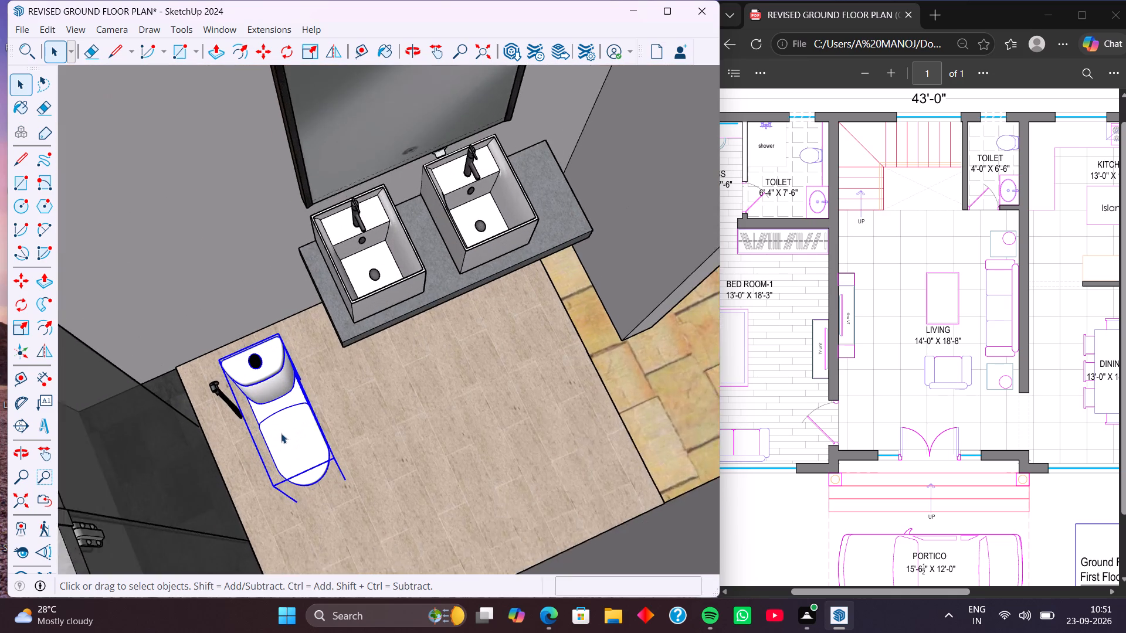
scroll(281, 433, up, 1)
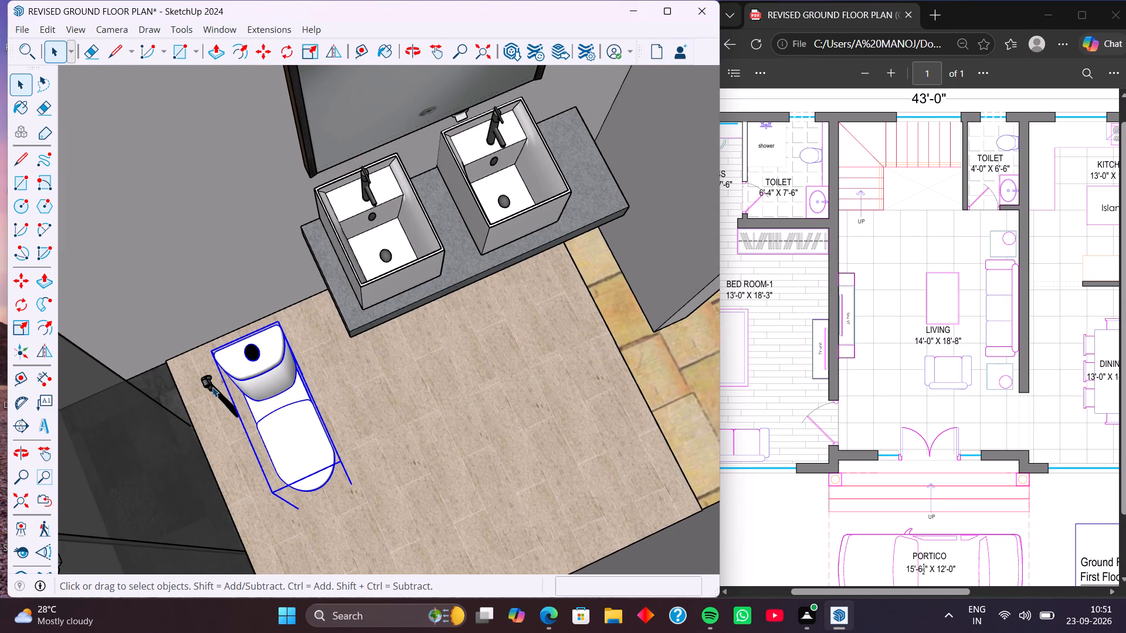
shift+click(212, 387)
key(m)
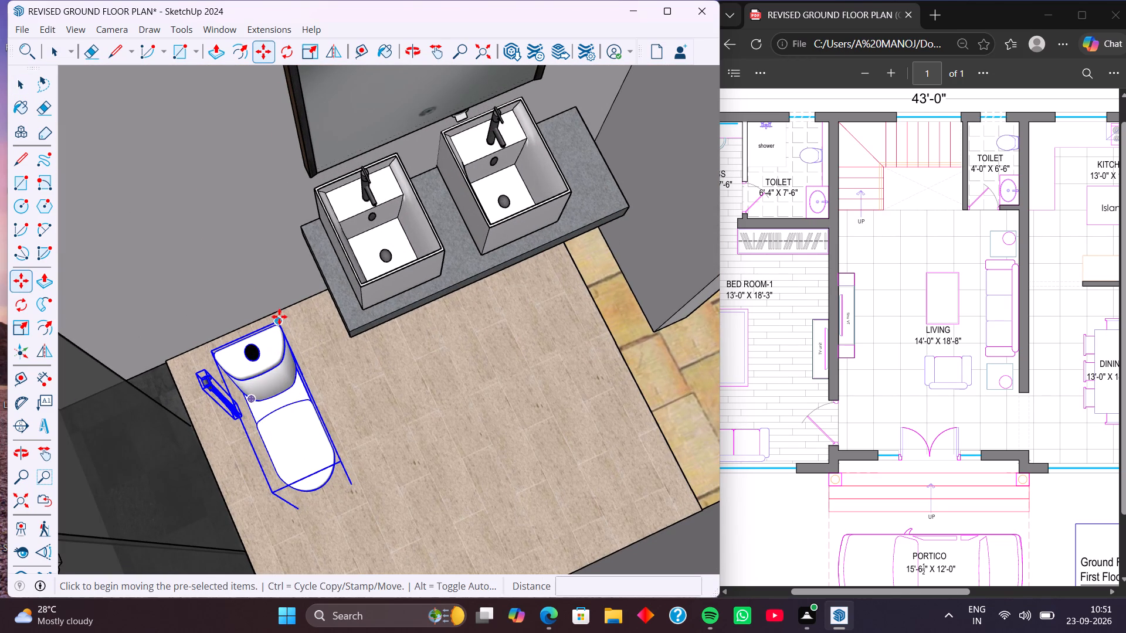
click(279, 318)
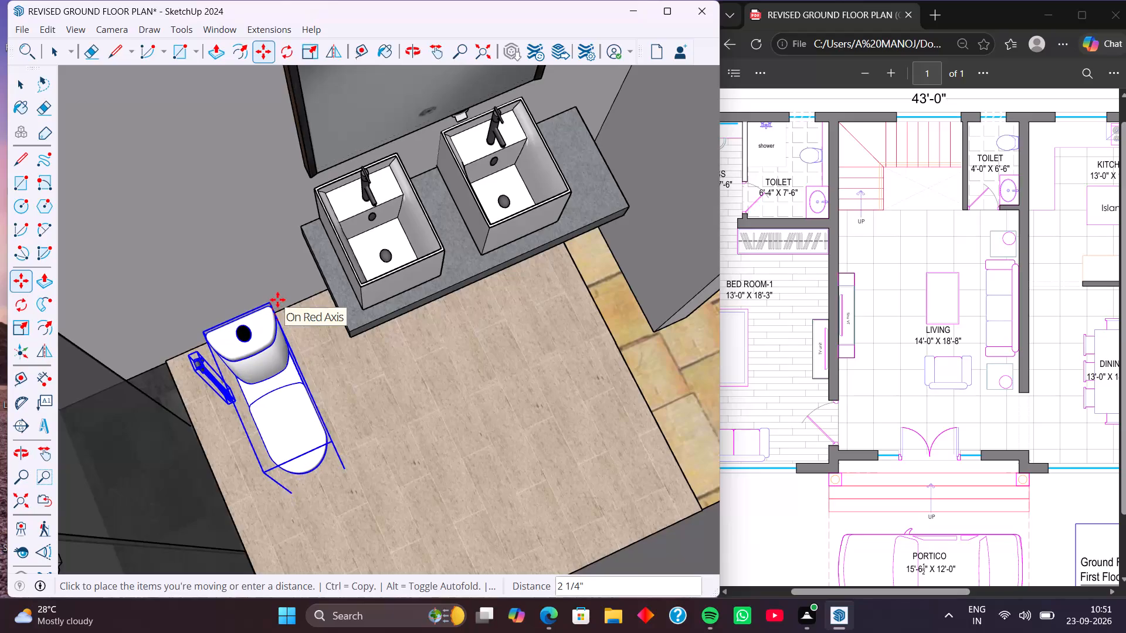
key(Left)
key(Right)
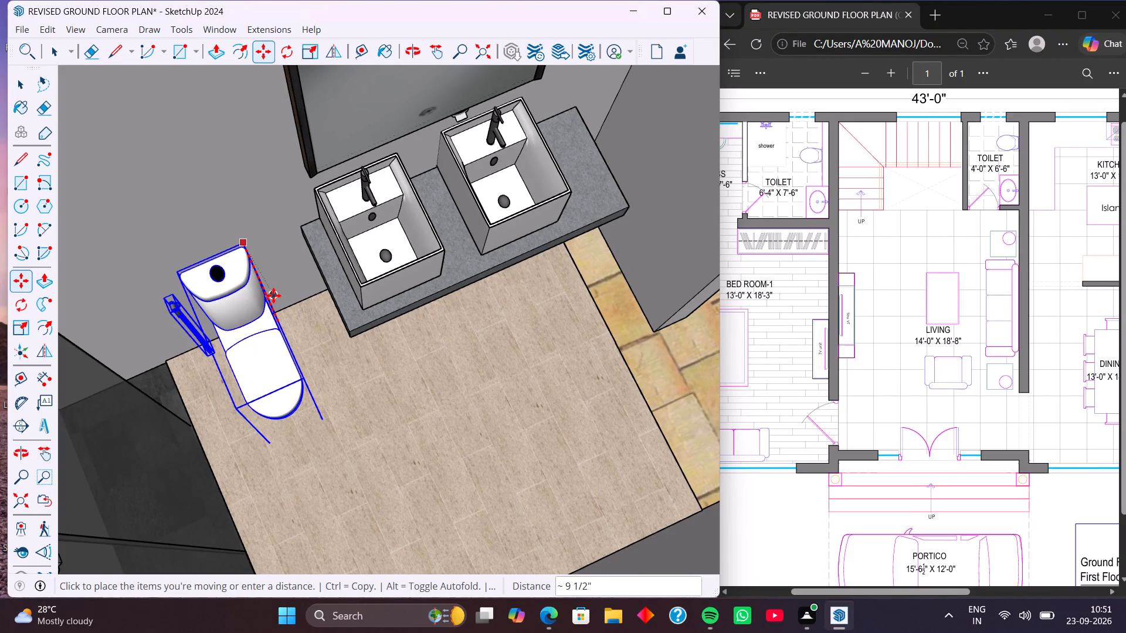
click(246, 233)
scroll(285, 423, down, 1)
key(space)
scroll(284, 421, down, 12)
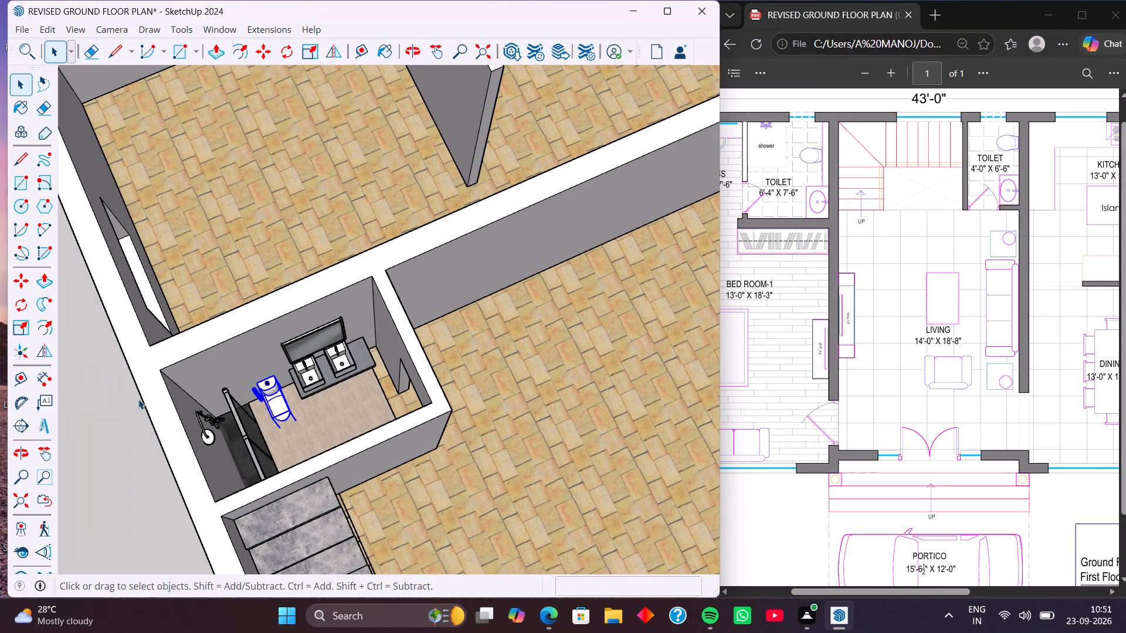
click(114, 418)
Stretch the bathroom group in the toilet beside Bed Room-1 along the red axis to about 1.27, toward the wall behind its basins.
scroll(296, 418, down, 7)
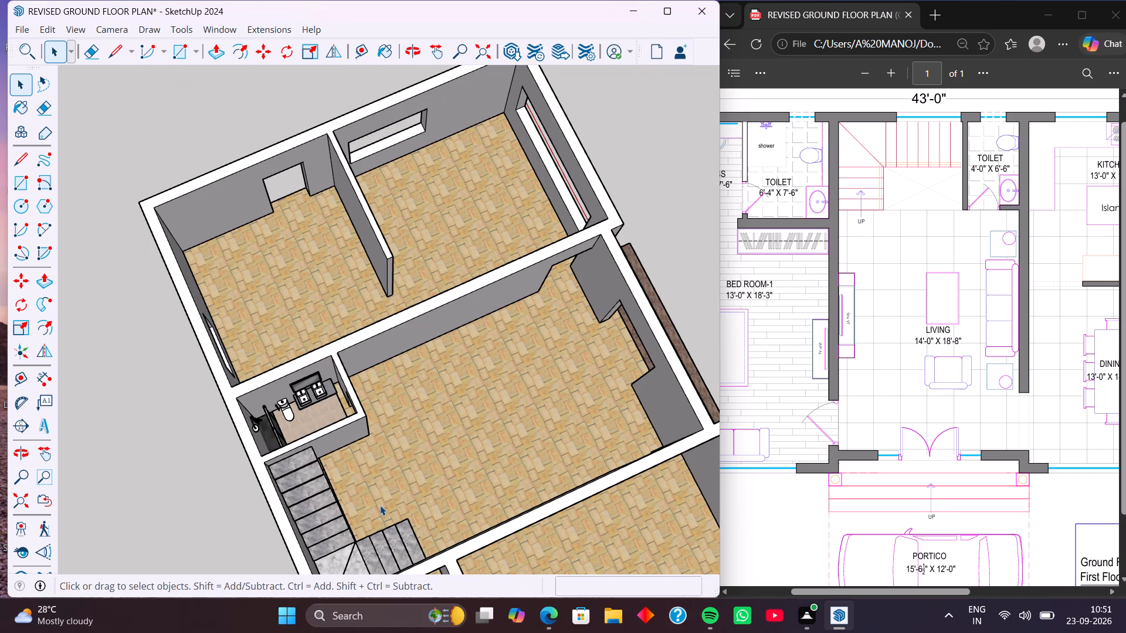
shift+middle_drag(380, 505, 345, 318)
middle_drag(397, 448, 377, 427)
scroll(379, 392, up, 7)
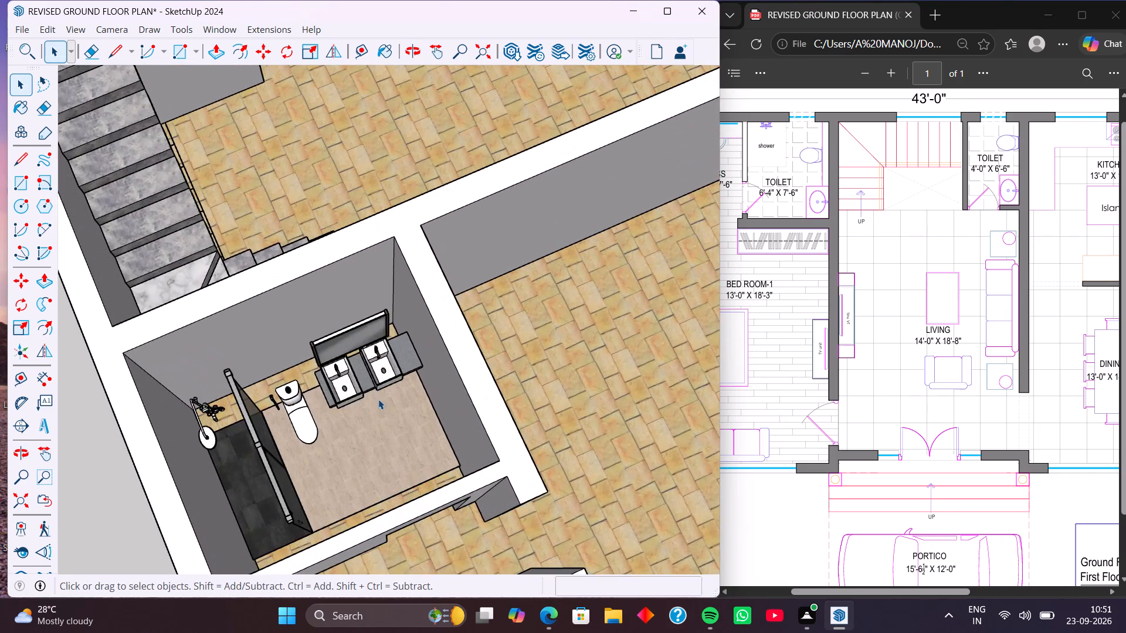
middle_drag(377, 408, 382, 478)
scroll(378, 404, up, 3)
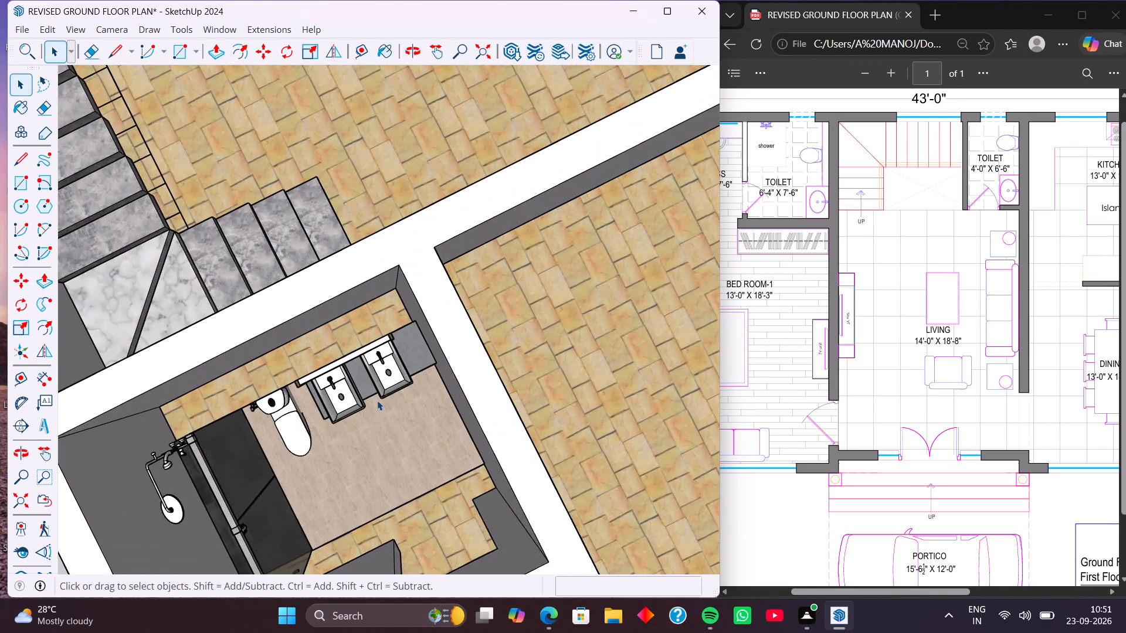
scroll(377, 400, up, 2)
scroll(377, 400, down, 3)
click(381, 426)
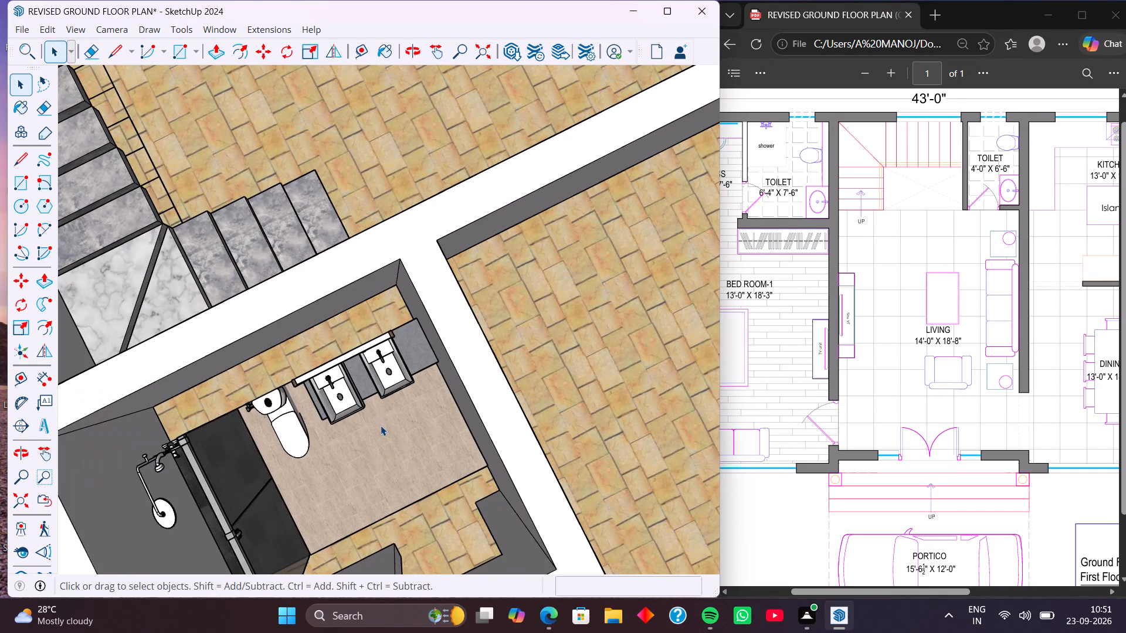
scroll(390, 444, down, 2)
middle_drag(424, 454, 260, 472)
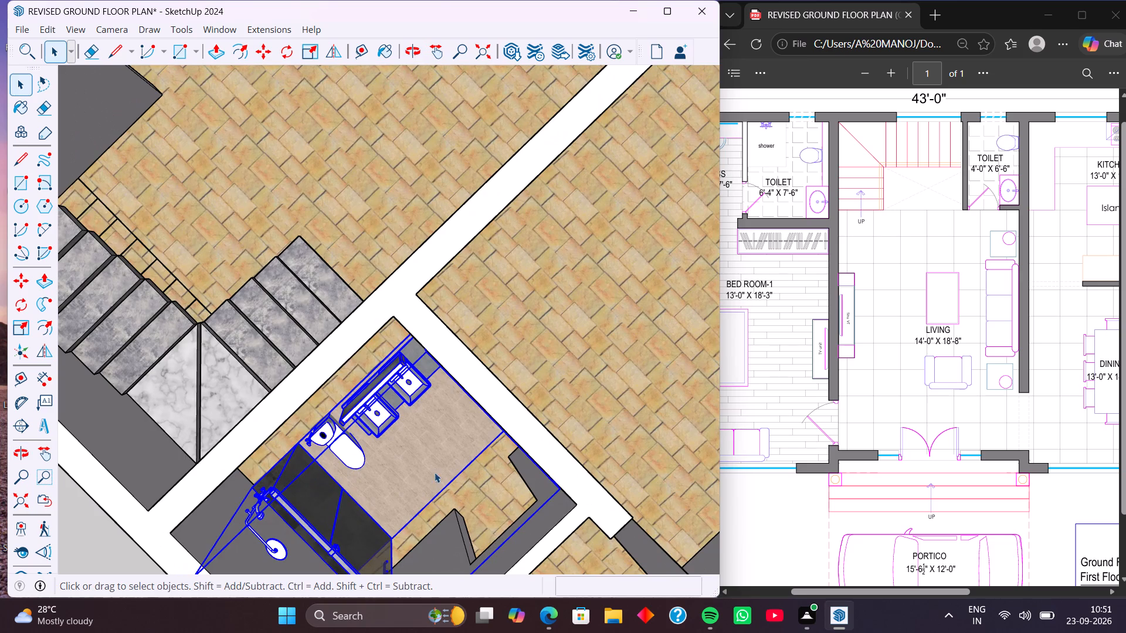
middle_drag(433, 441, 437, 329)
middle_drag(473, 434, 563, 387)
middle_drag(435, 431, 574, 416)
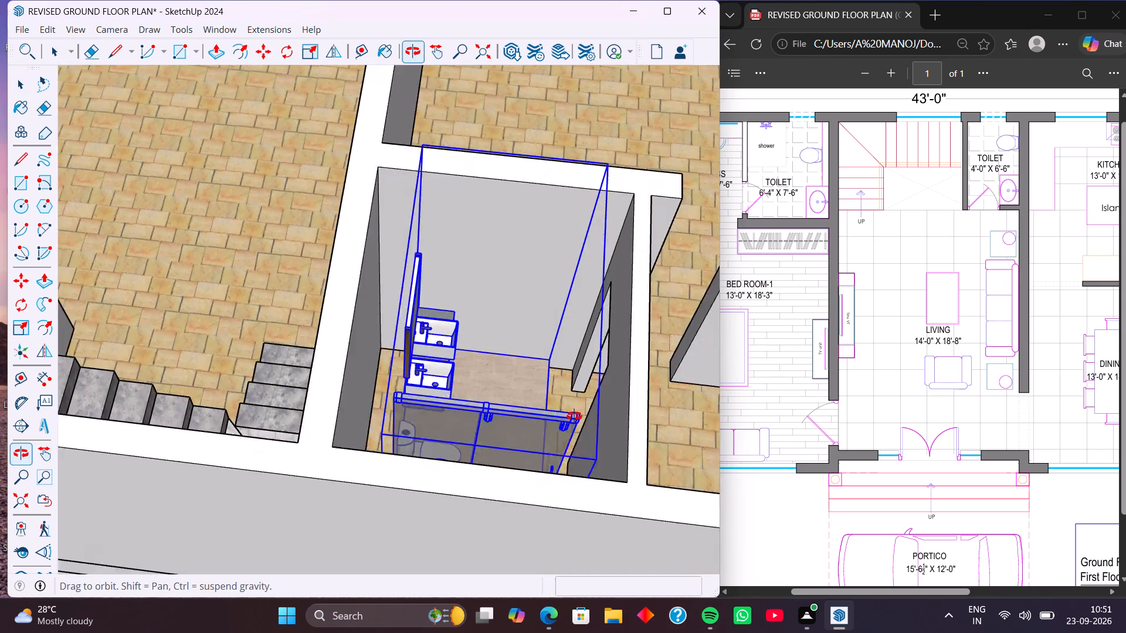
middle_drag(574, 416, 576, 416)
middle_drag(446, 407, 567, 437)
key(s)
scroll(503, 359, up, 2)
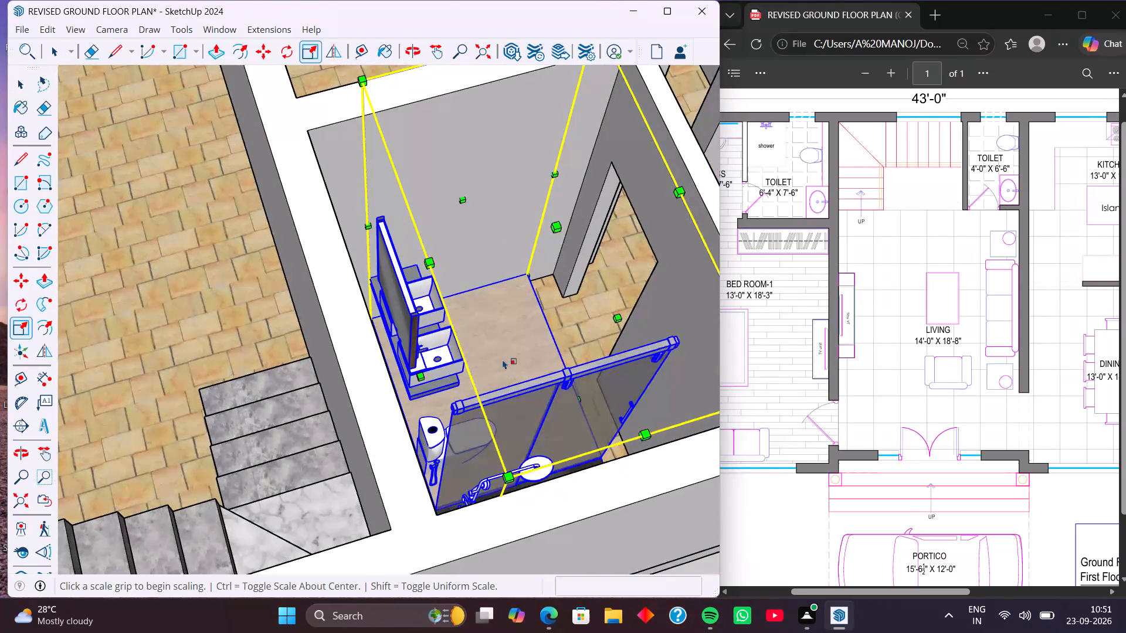
scroll(503, 359, up, 3)
click(424, 367)
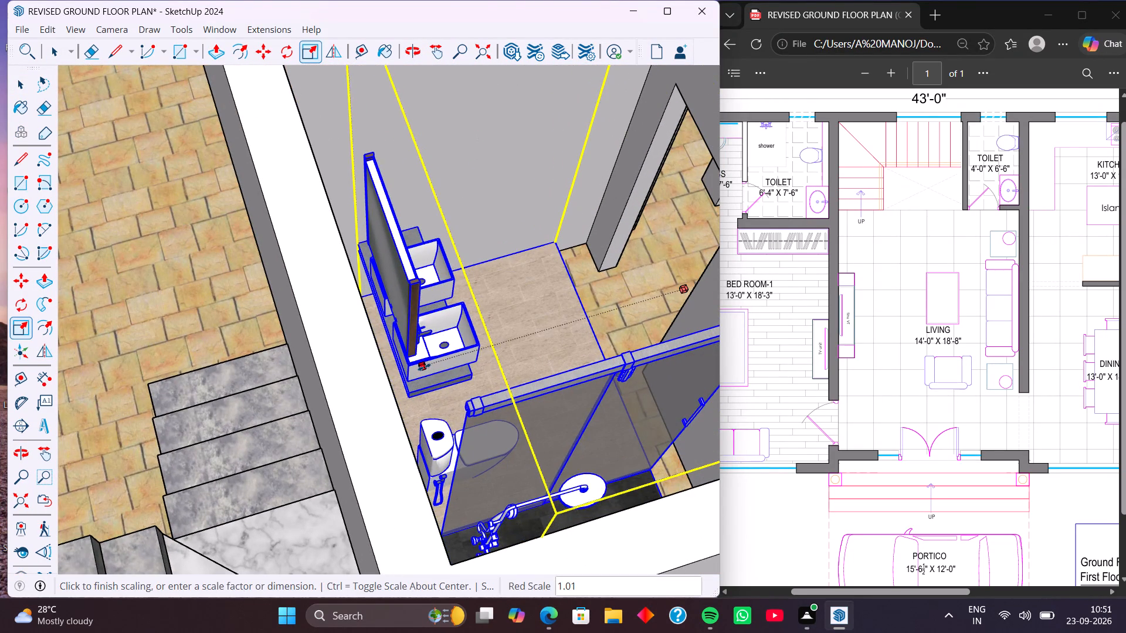
click(384, 370)
scroll(394, 432, down, 3)
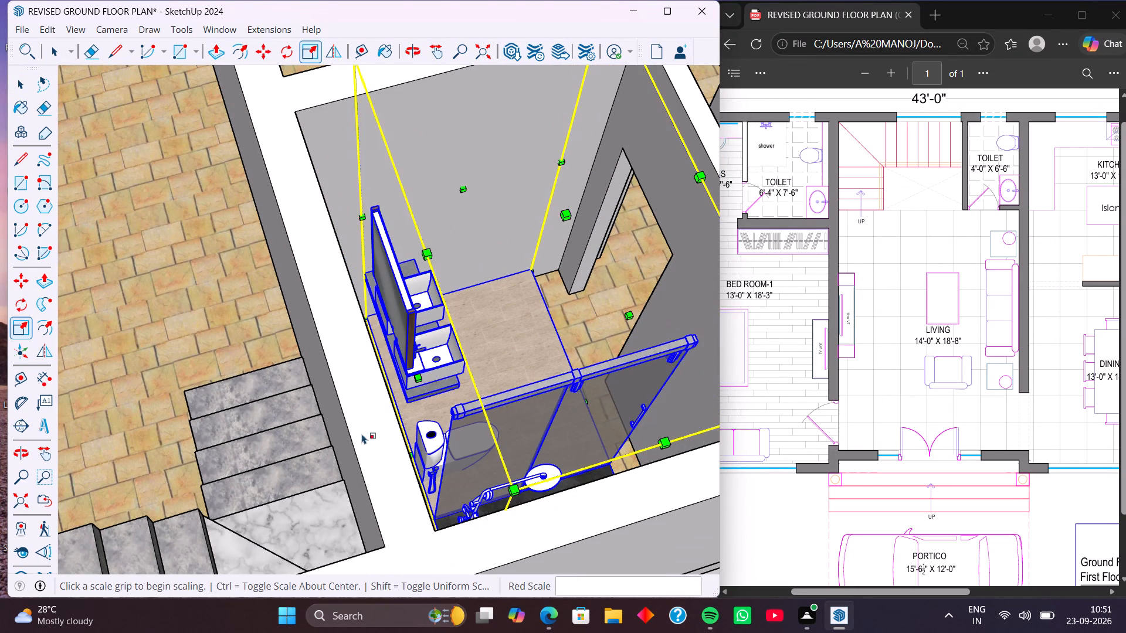
click(419, 376)
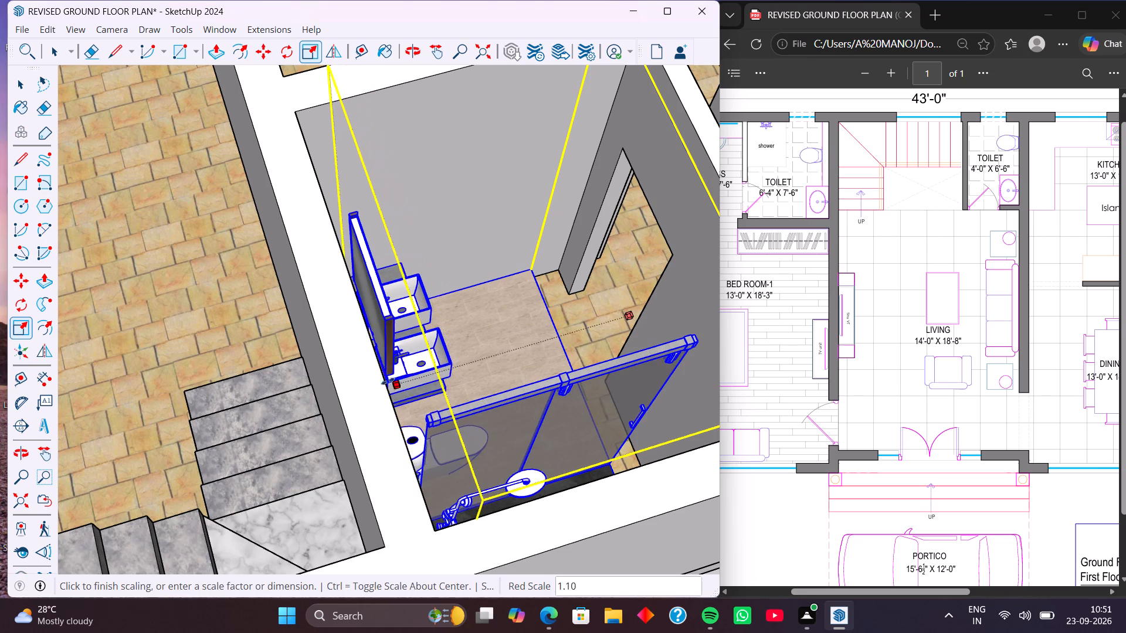
click(354, 381)
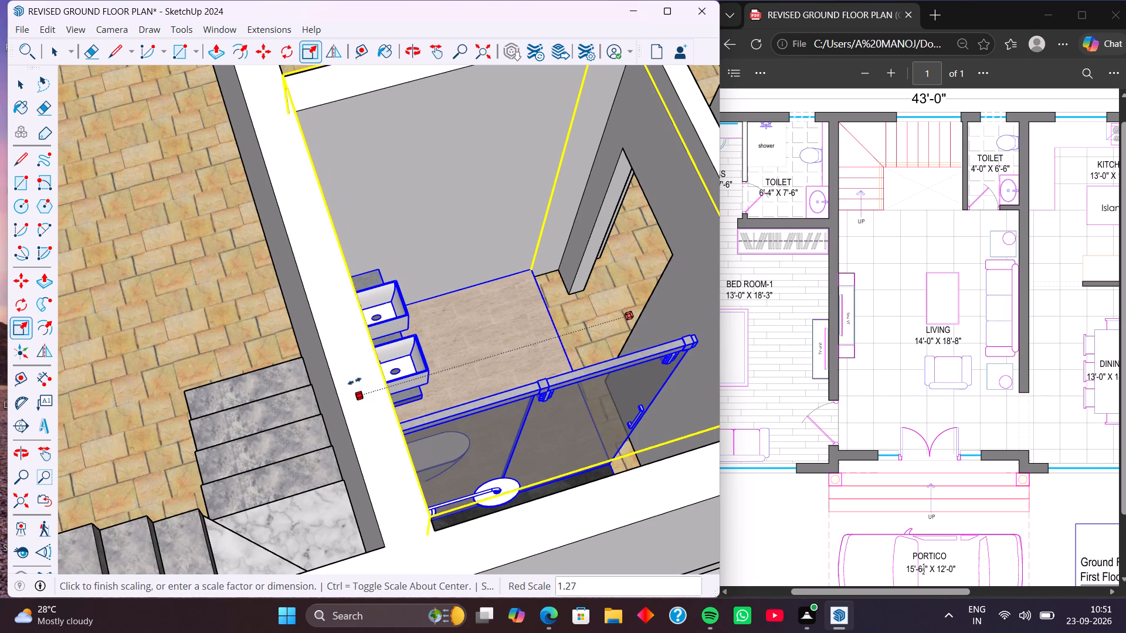
scroll(389, 483, down, 6)
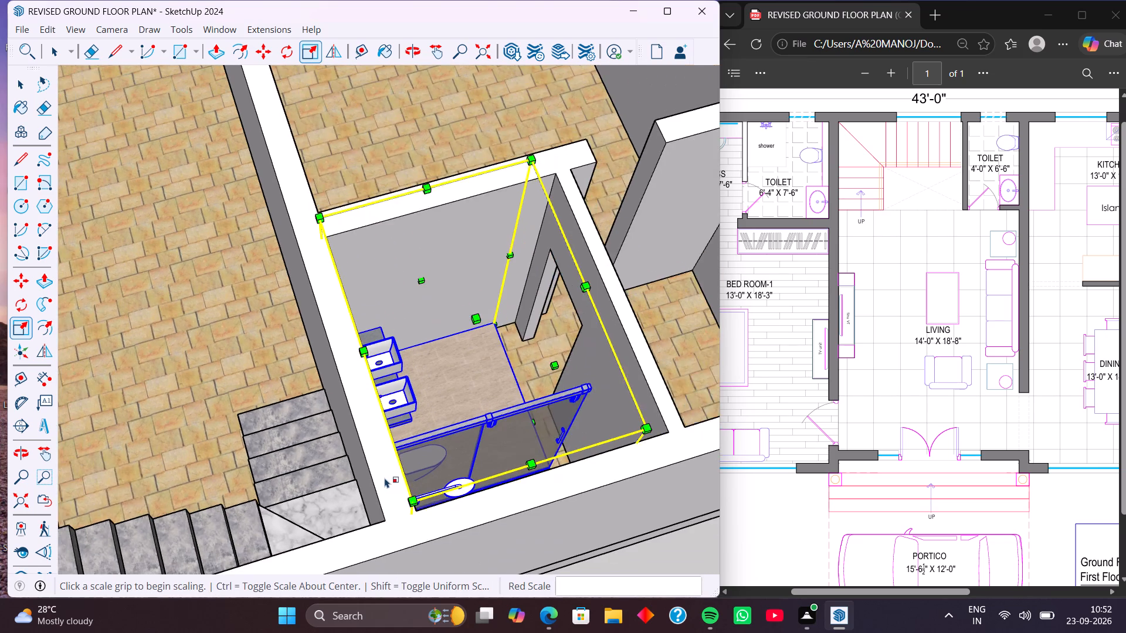
Stretch the same bathroom group slightly along the red axis toward the door-side wall so its floor covers the remaining gap.
scroll(377, 477, down, 3)
middle_drag(463, 479, 264, 492)
middle_drag(419, 479, 185, 475)
middle_drag(392, 451, 359, 477)
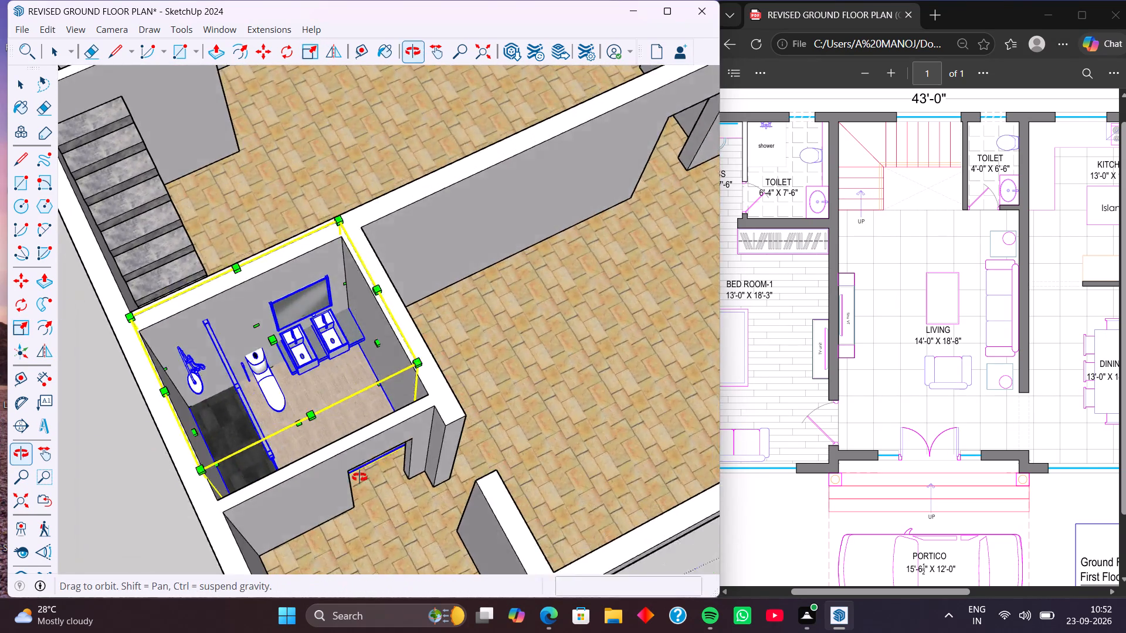
middle_drag(359, 477, 337, 529)
middle_drag(334, 505, 325, 476)
scroll(297, 468, up, 4)
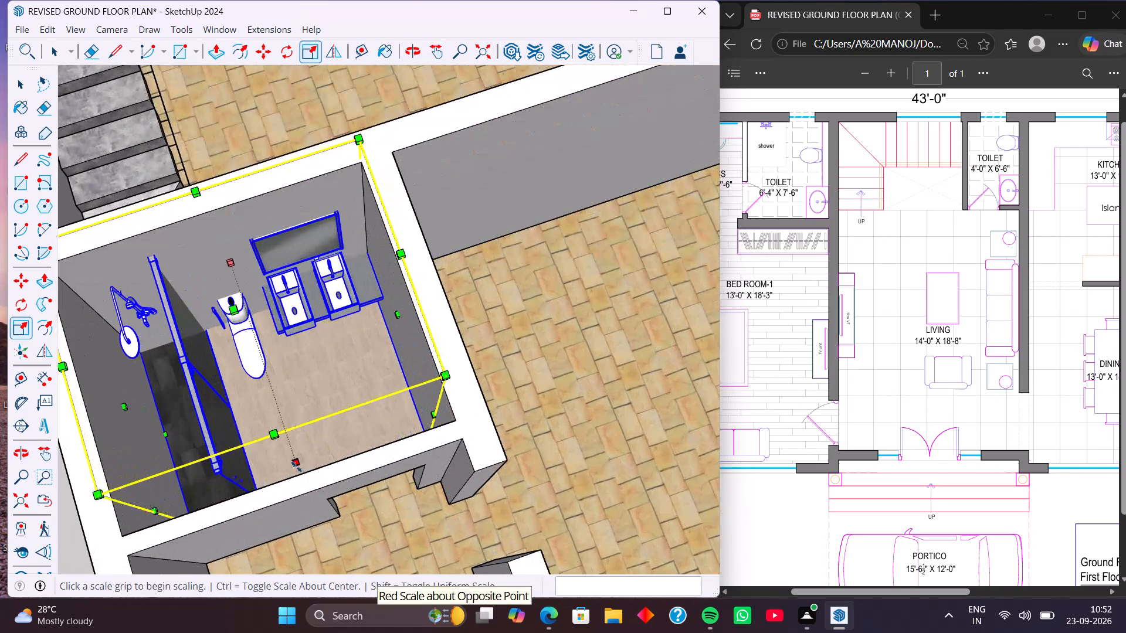
click(296, 467)
click(296, 477)
scroll(341, 468, down, 3)
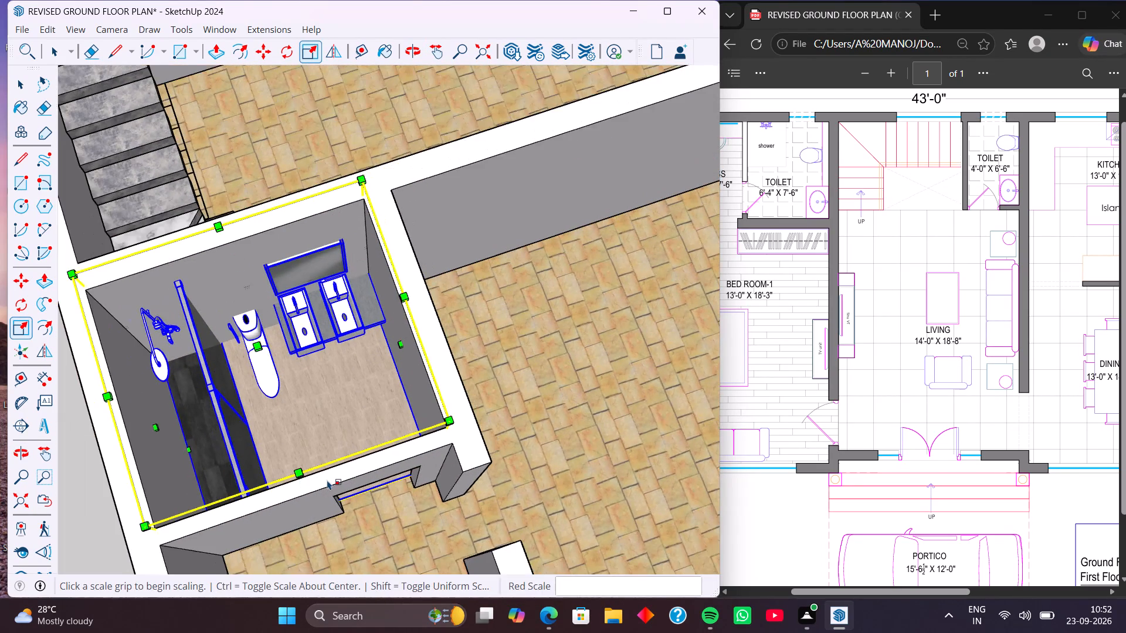
scroll(327, 480, down, 3)
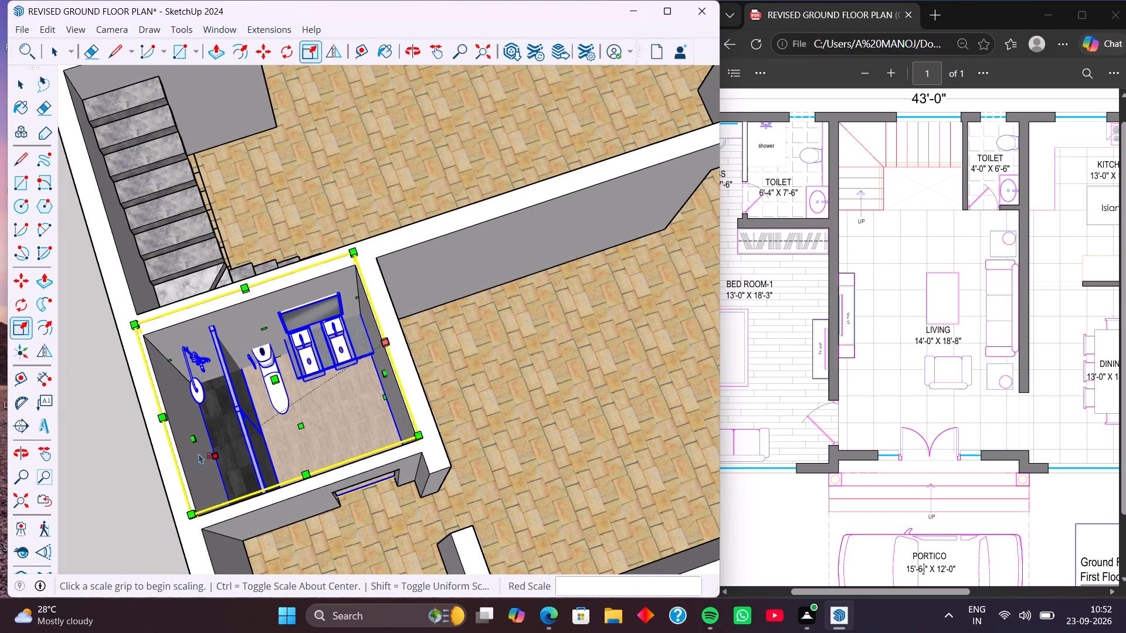
key(space)
click(138, 472)
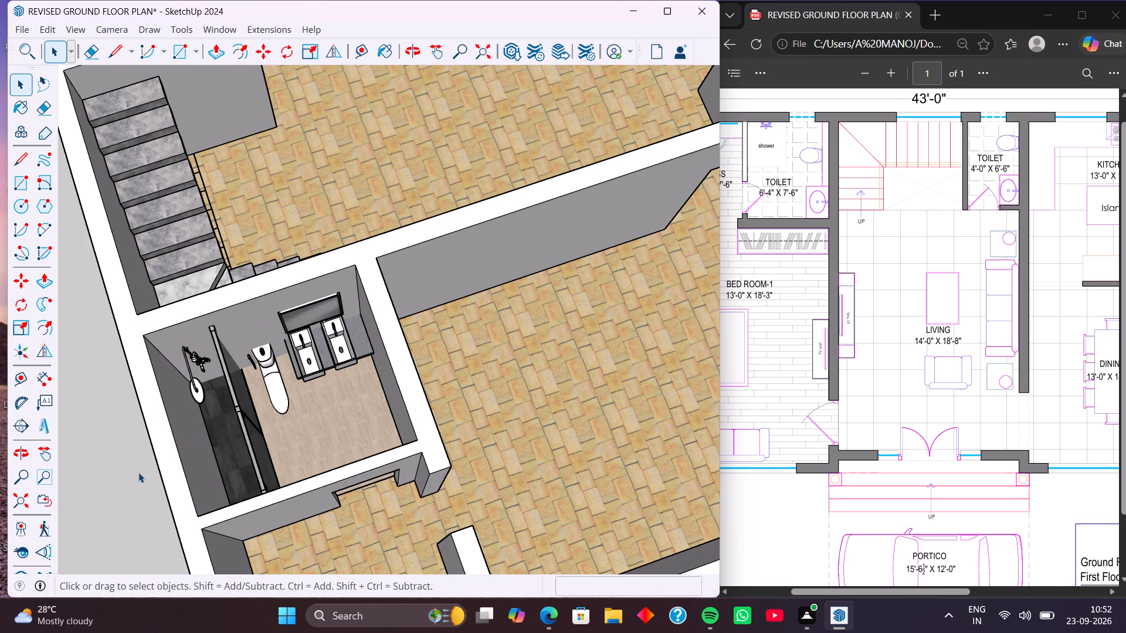
Examine the whole ground floor from several angles, checking both furnished toilets, the stairs, the rooms and the entrance side.
scroll(215, 468, down, 6)
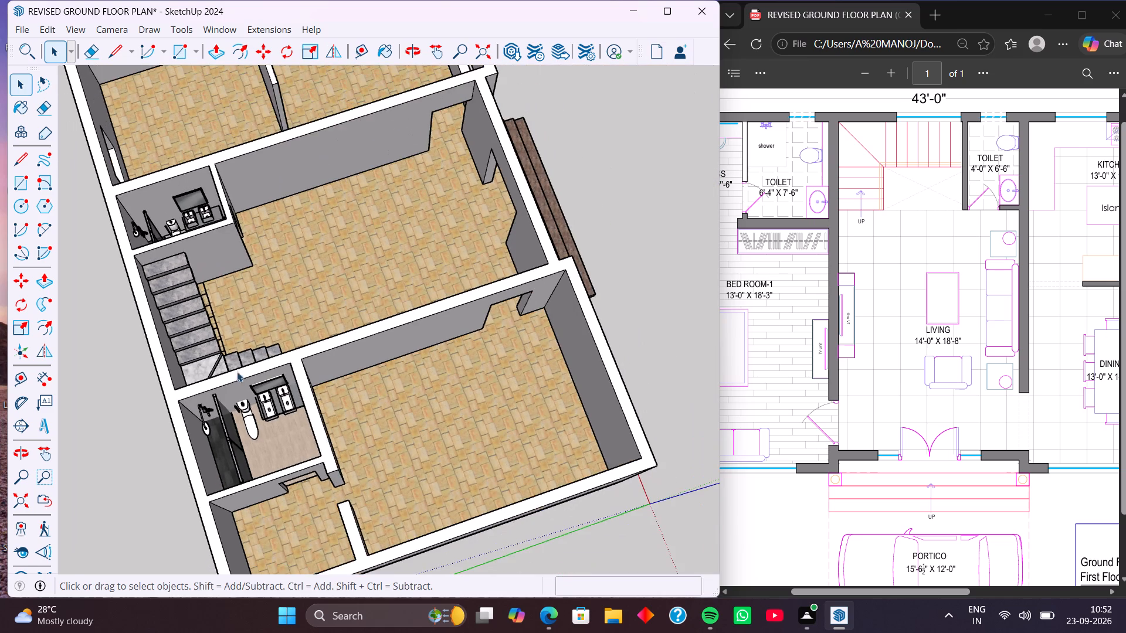
middle_drag(236, 372, 279, 456)
middle_drag(363, 464, 359, 504)
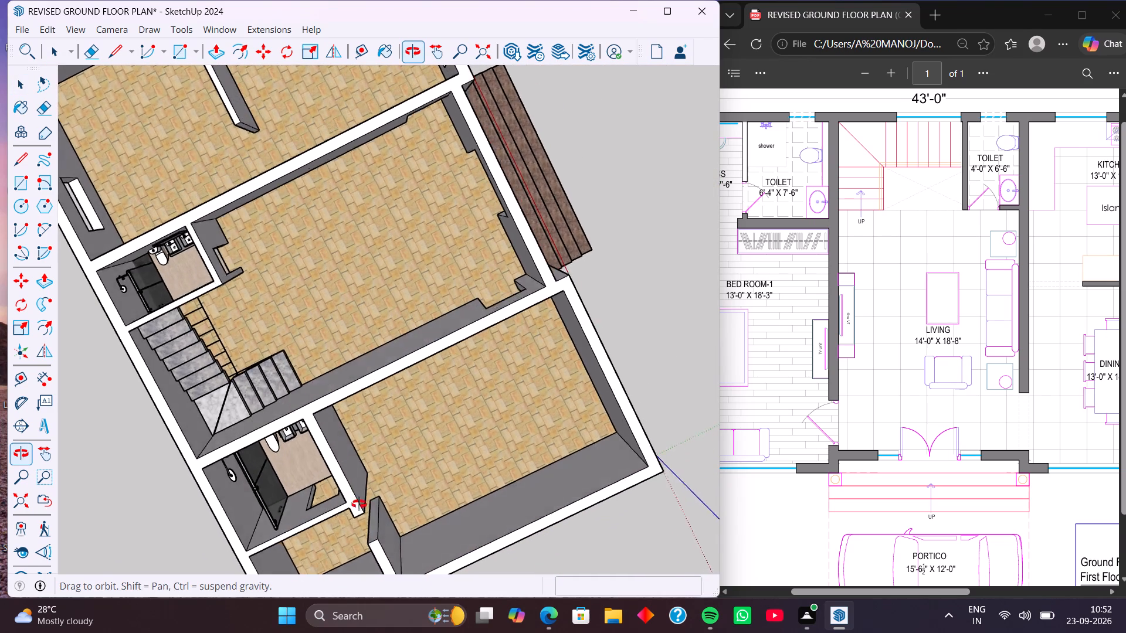
middle_drag(359, 504, 103, 363)
middle_drag(416, 430, 267, 349)
middle_drag(586, 452, 184, 452)
middle_drag(608, 452, 488, 474)
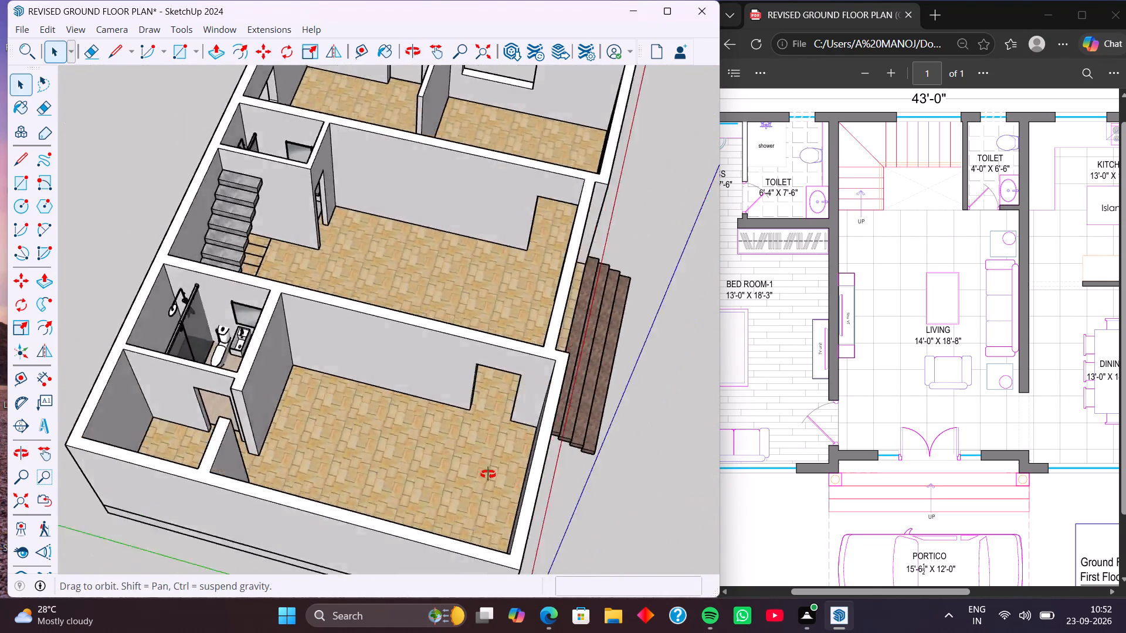
middle_drag(488, 474, 315, 465)
middle_drag(582, 453, 400, 436)
scroll(396, 437, down, 4)
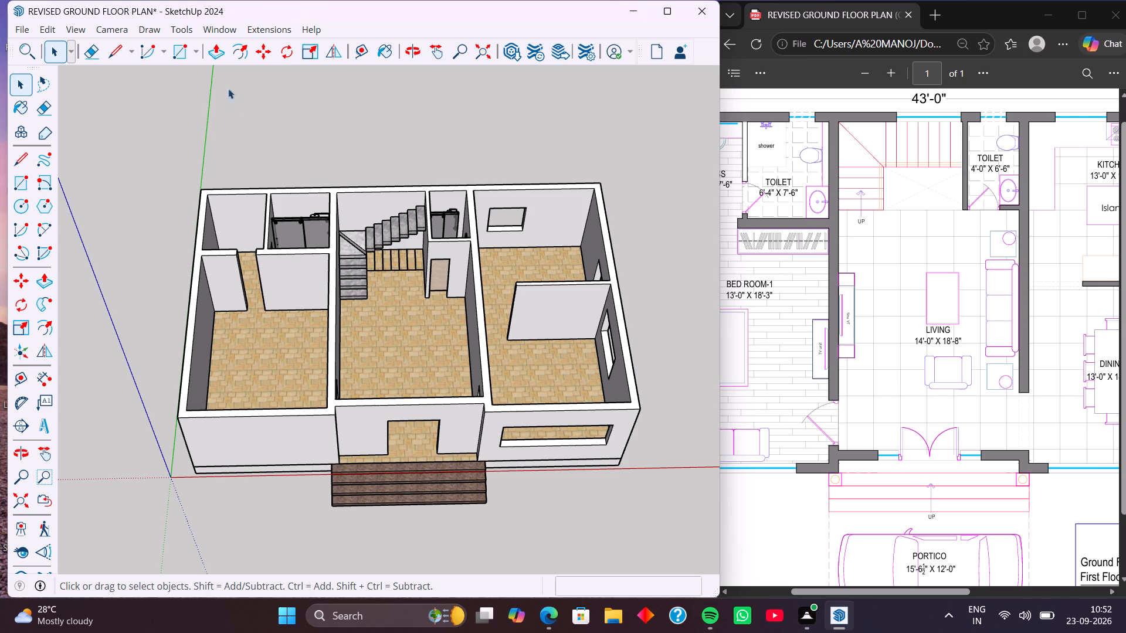
Search 3D Warehouse for "living room with tv unit".
click(219, 28)
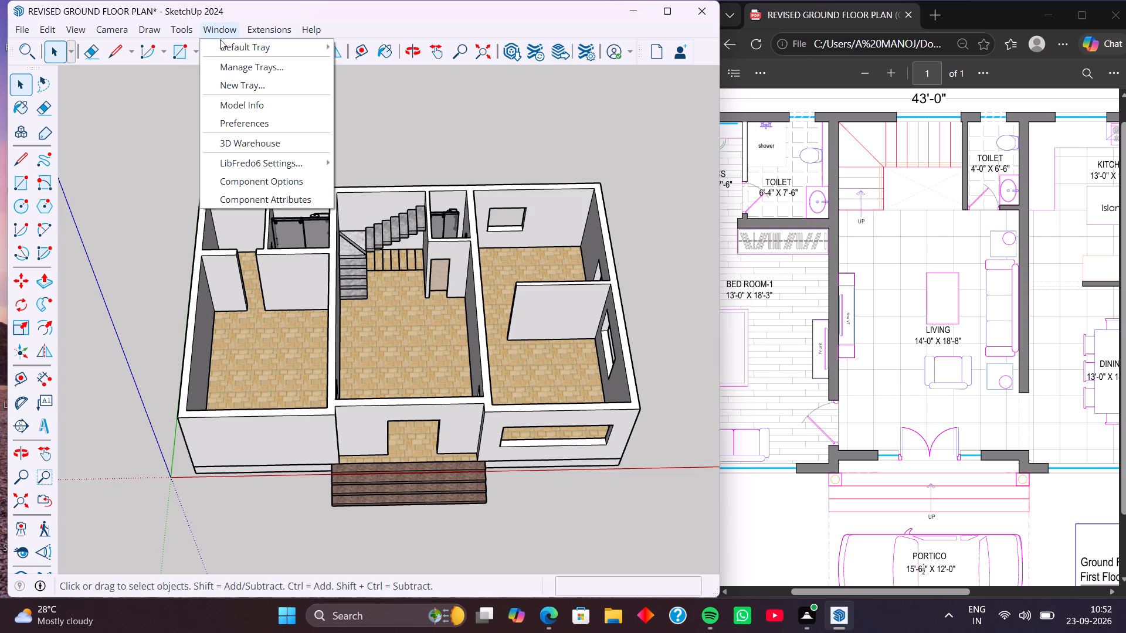
click(263, 140)
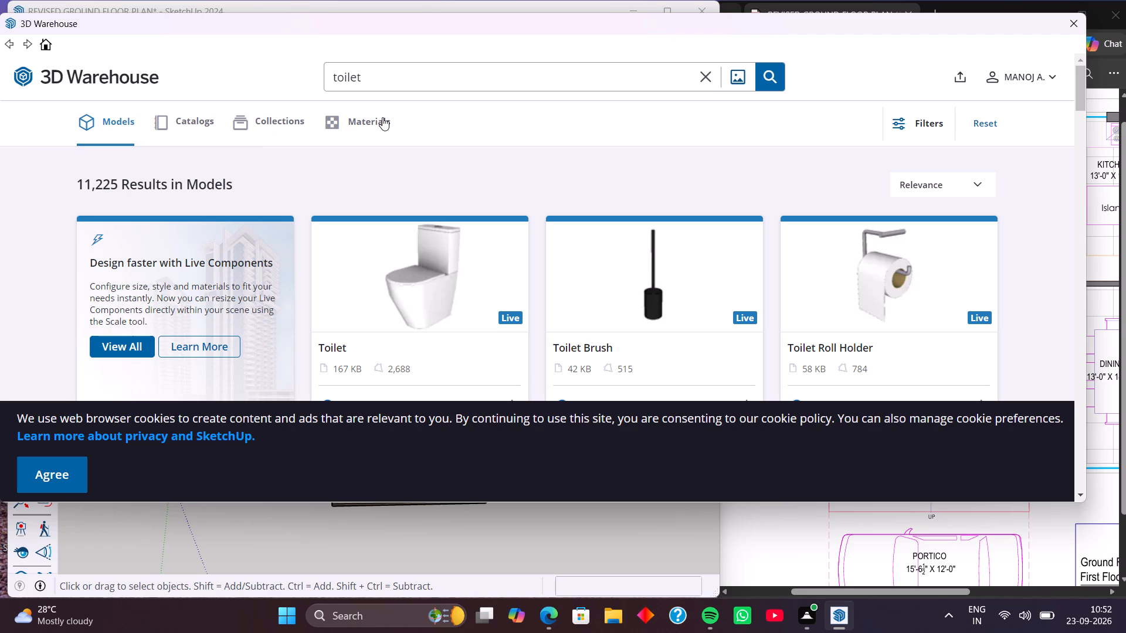
click(394, 77)
key(BackSpace)
key(BackSpace)
key(BackSpace)
key(BackSpace)
key(BackSpace)
key(BackSpace)
key(BackSpace)
key(BackSpace)
key(BackSpace)
key(BackSpace)
key(BackSpace)
key(BackSpace)
key(BackSpace)
key(BackSpace)
key(BackSpace)
text(living room)
key(space)
text(with)
key(space)
key(t)
text(v)
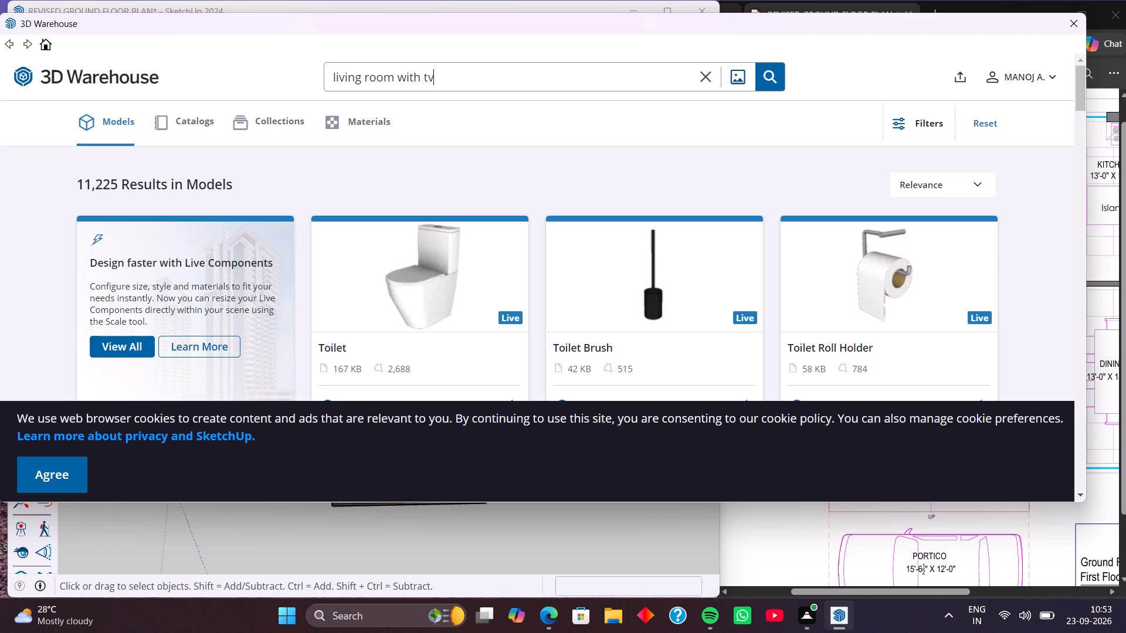
key(space)
text(unit)
key(Return)
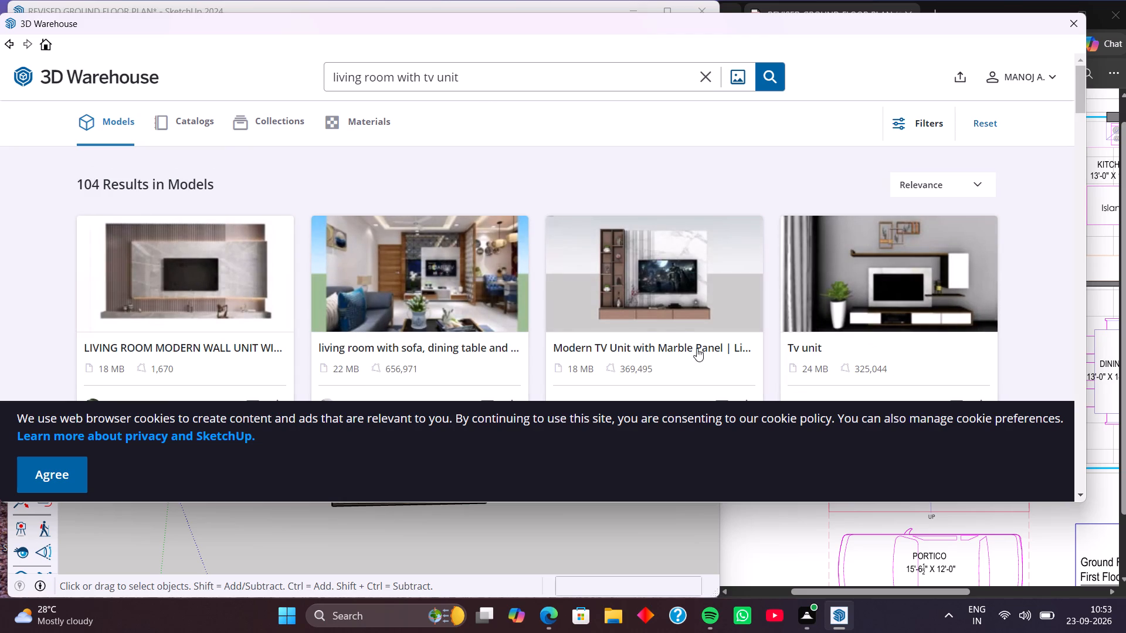
Browse the model results for a furnished living room or TV unit suited to the ground floor's living room.
scroll(429, 340, down, 3)
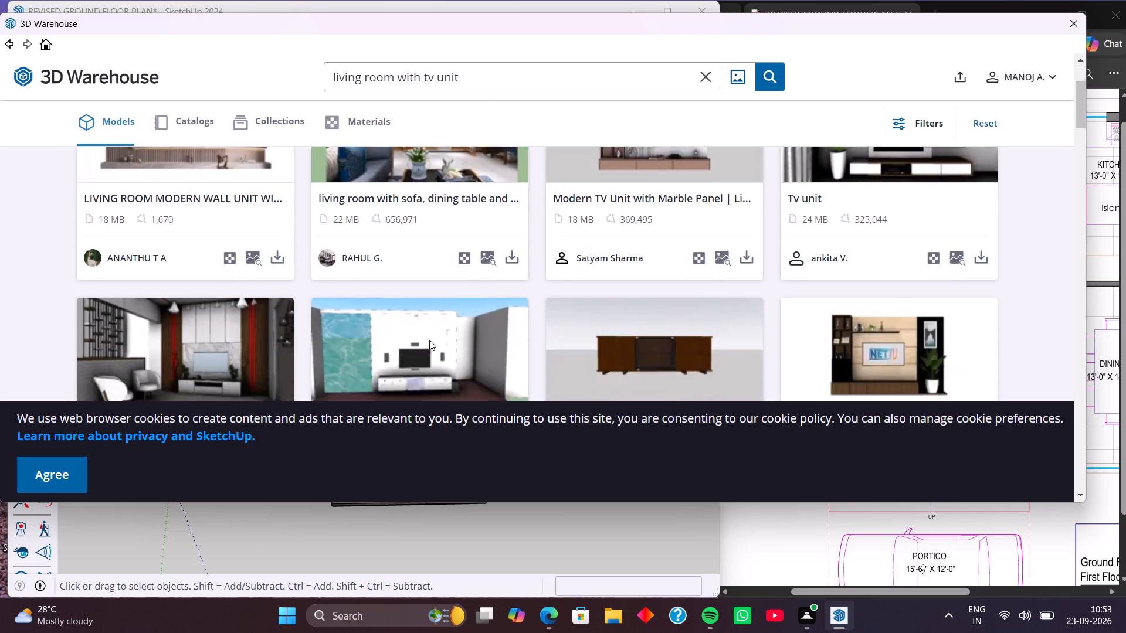
scroll(579, 335, down, 3)
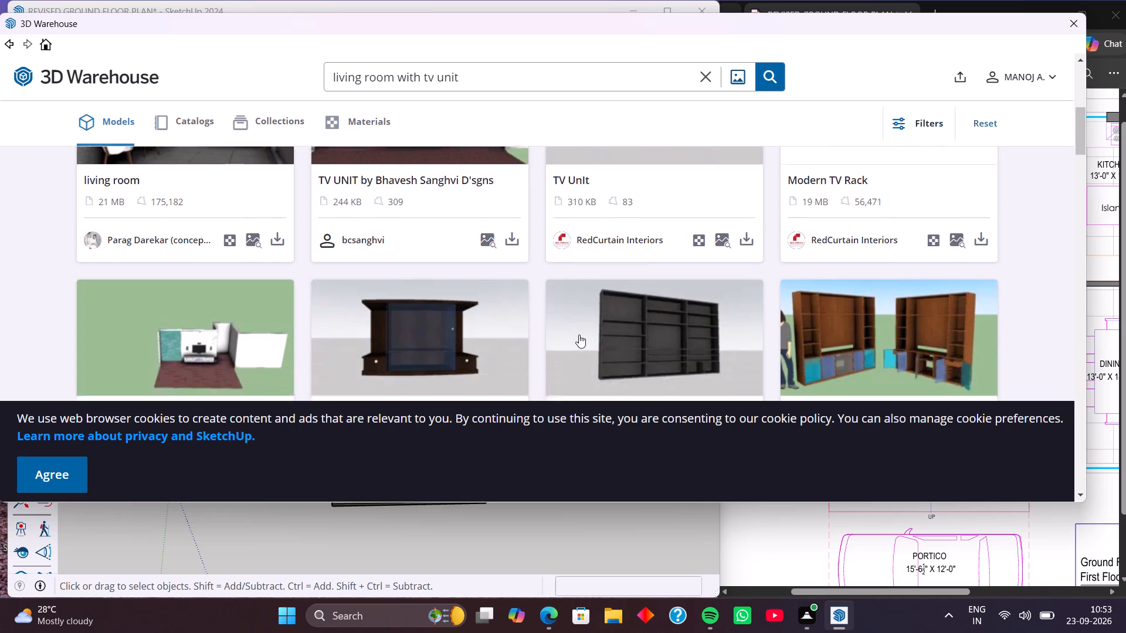
scroll(579, 335, down, 3)
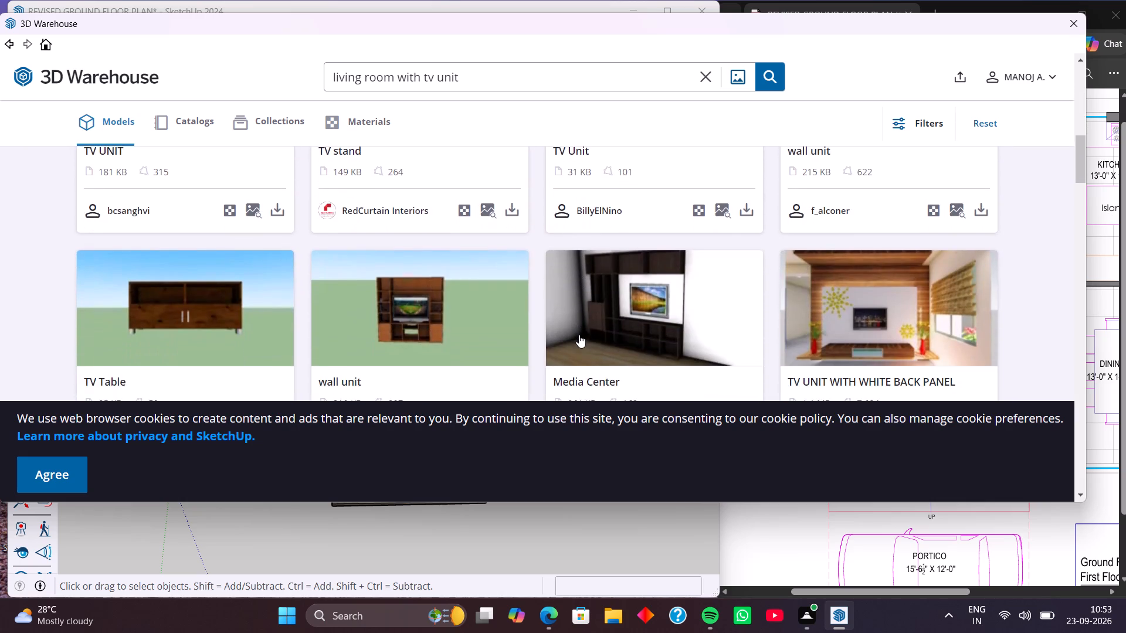
scroll(579, 335, down, 8)
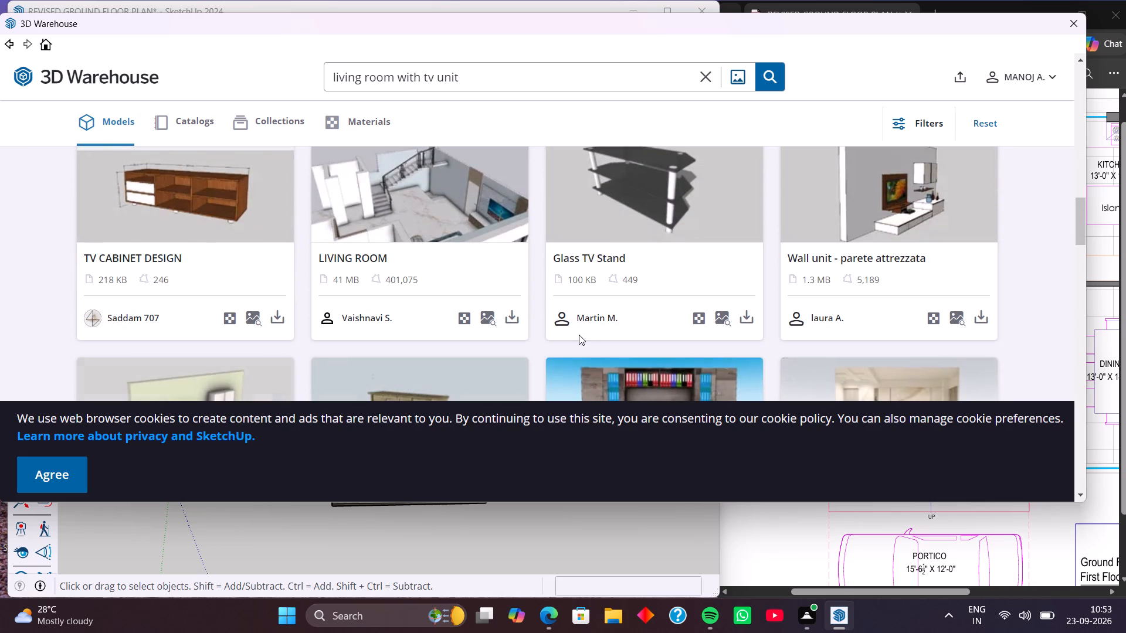
scroll(579, 335, down, 2)
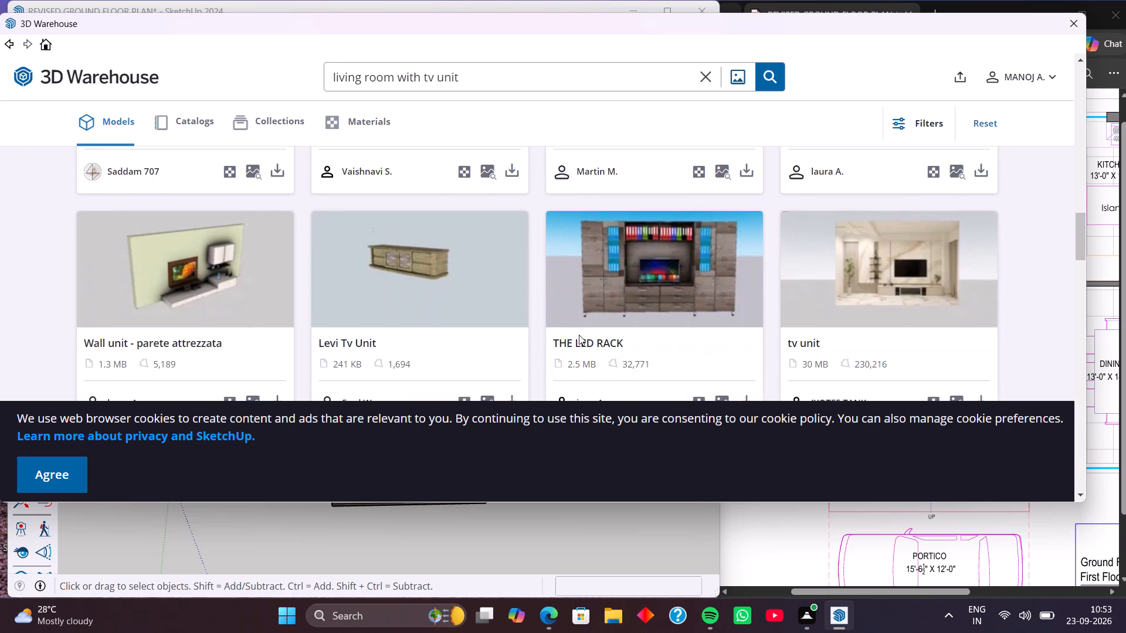
scroll(579, 335, down, 5)
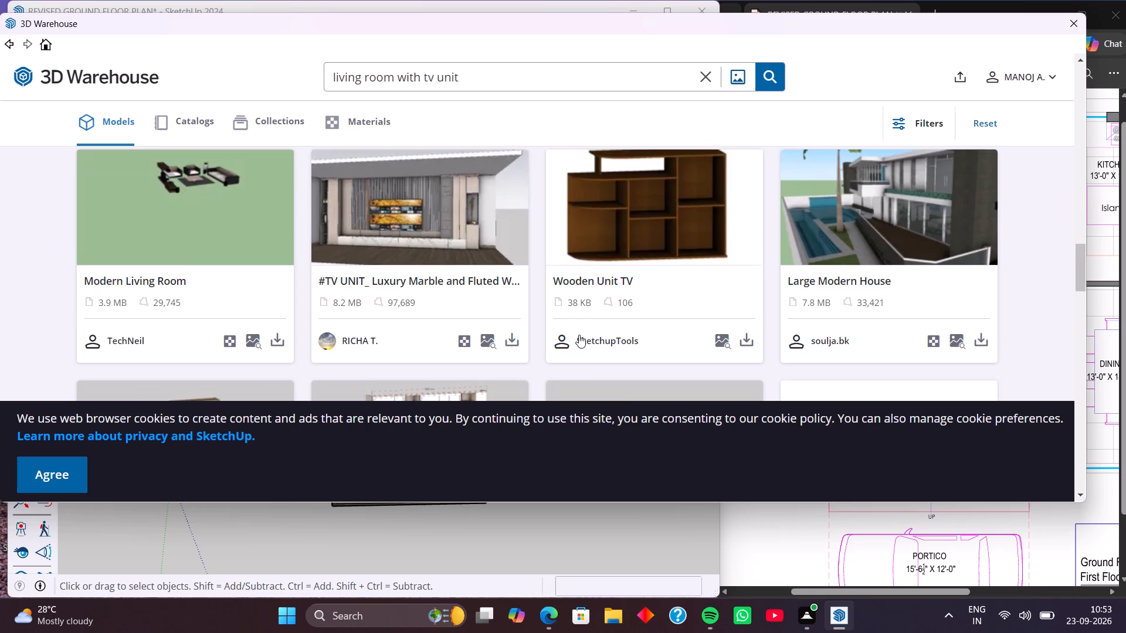
scroll(579, 335, down, 4)
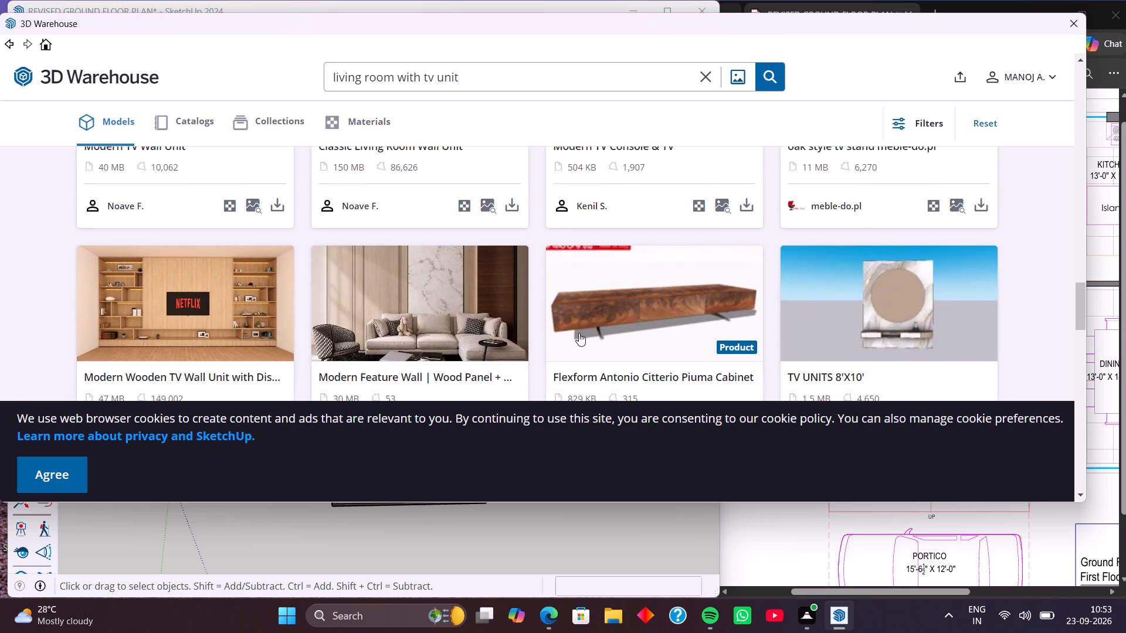
scroll(579, 333, down, 1)
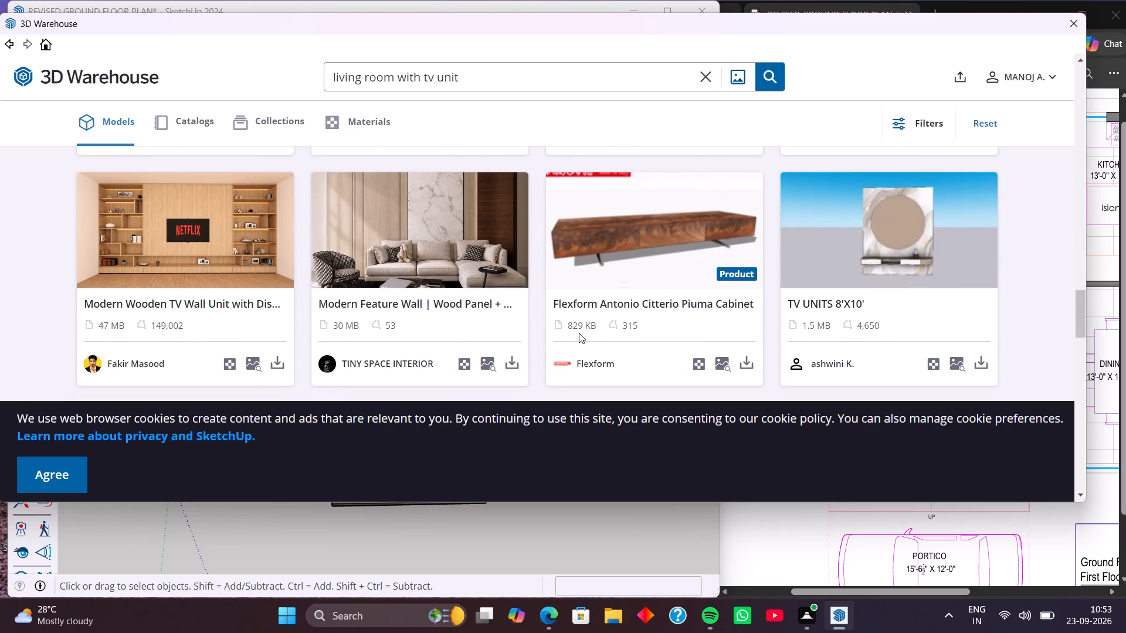
scroll(579, 333, down, 10)
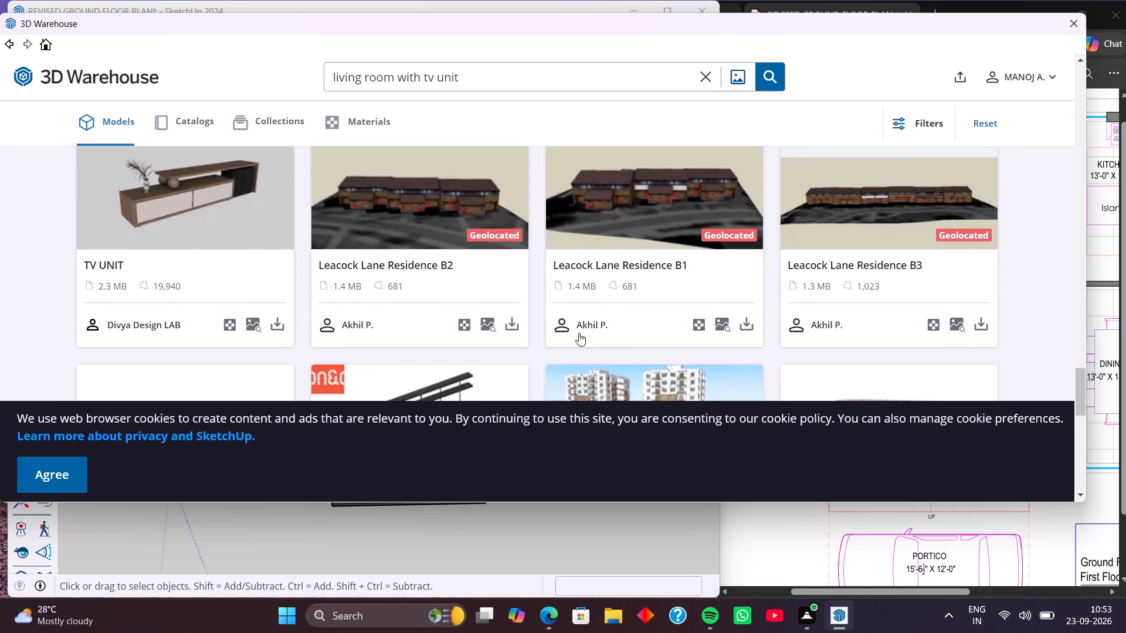
scroll(579, 333, down, 6)
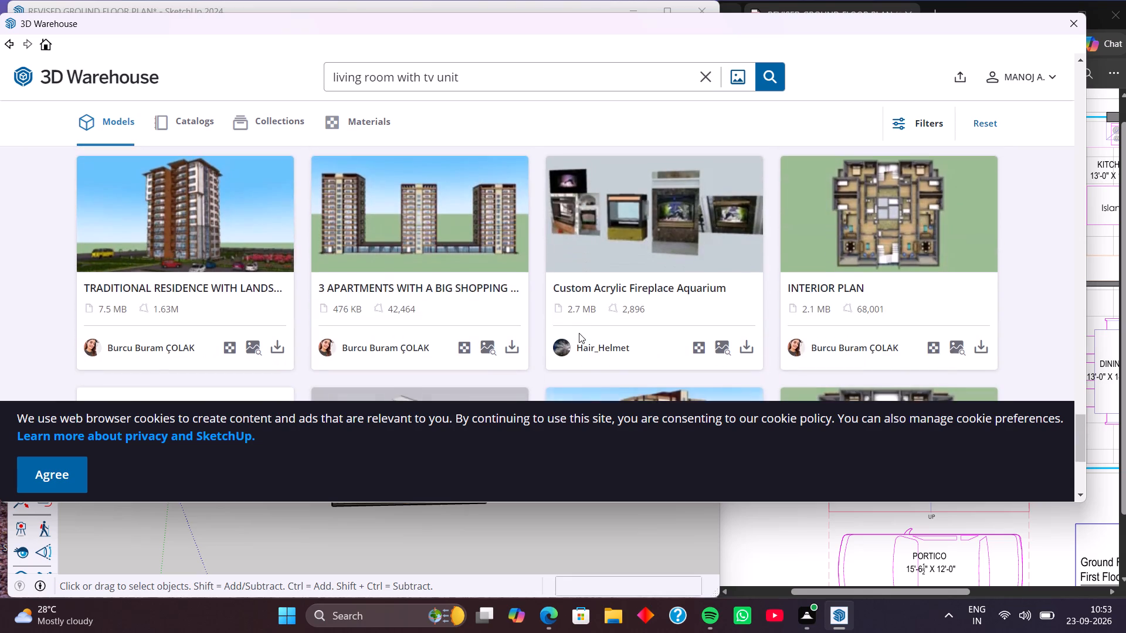
scroll(579, 333, down, 3)
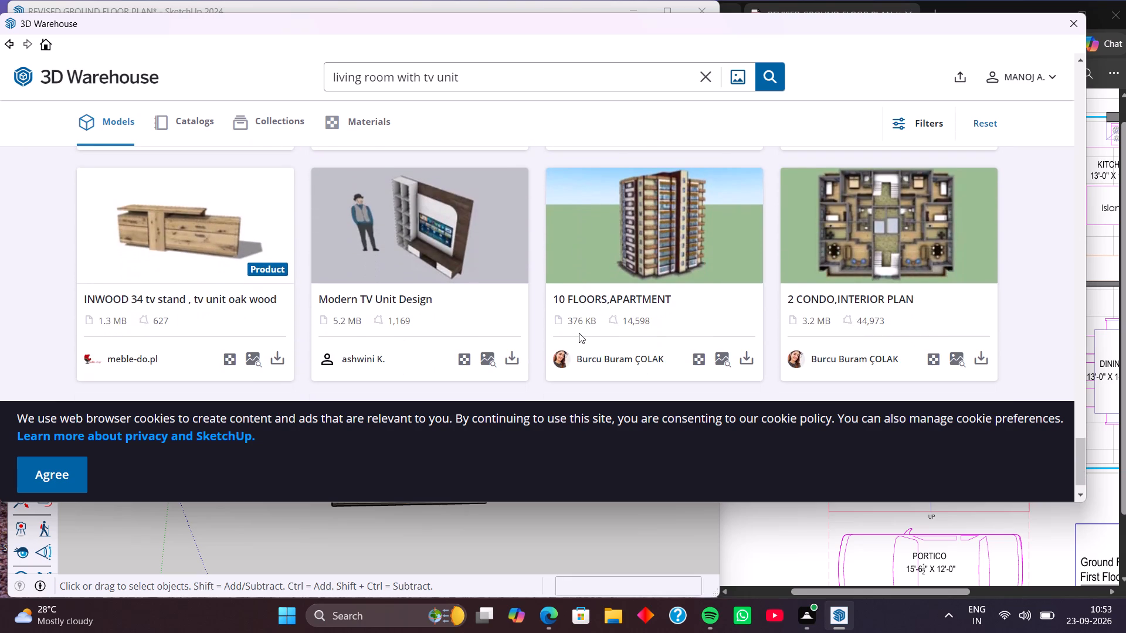
scroll(579, 333, down, 5)
scroll(579, 333, up, 13)
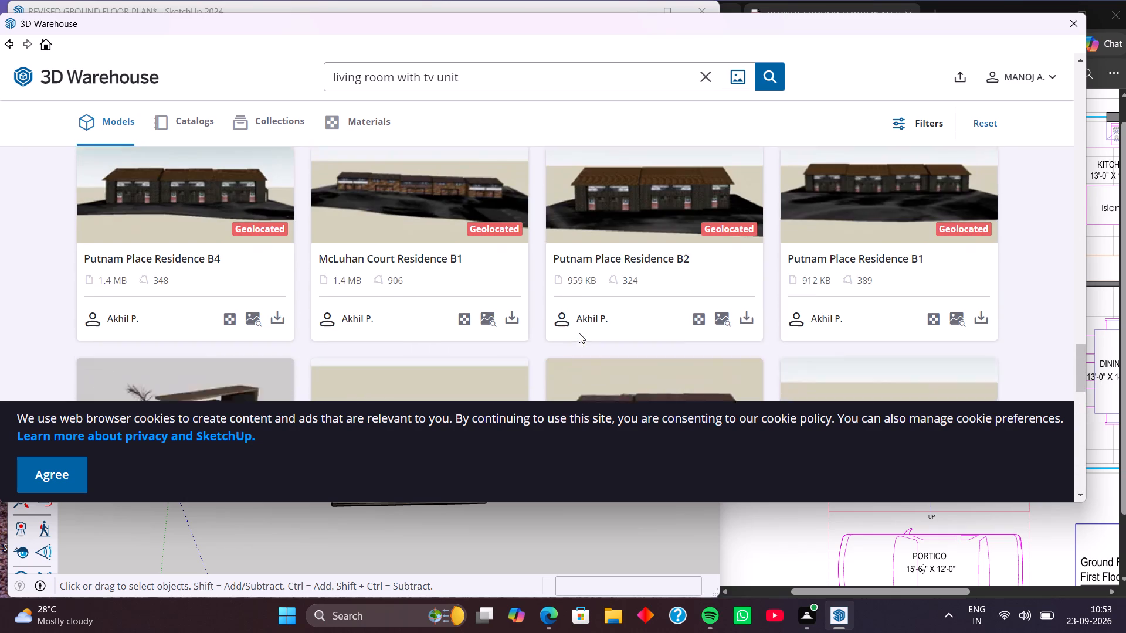
scroll(579, 333, up, 5)
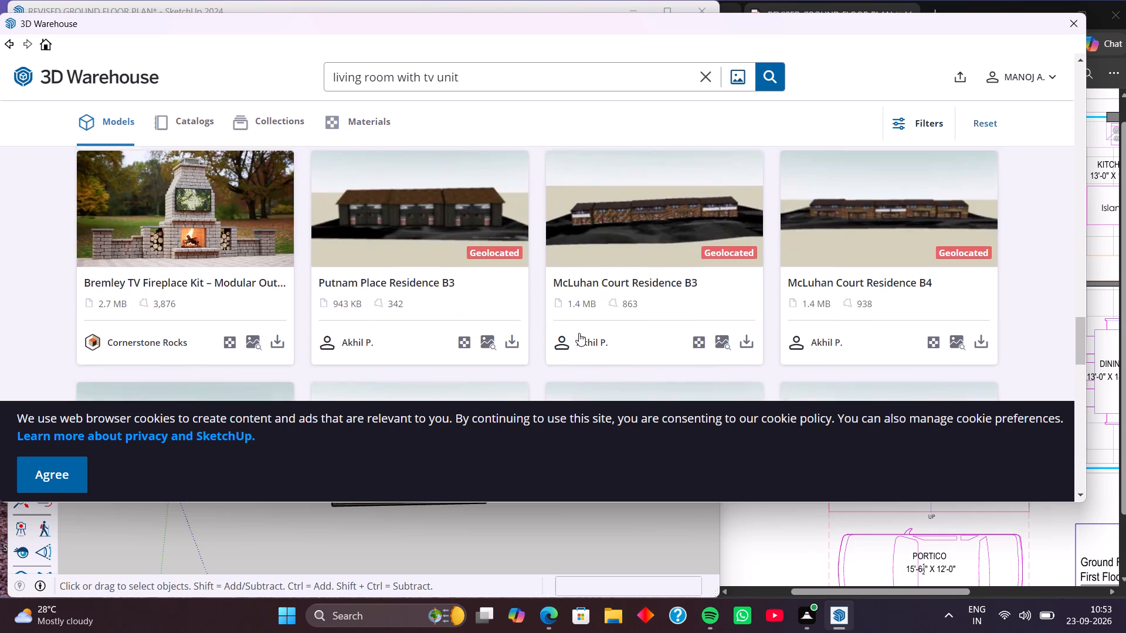
scroll(579, 333, up, 1)
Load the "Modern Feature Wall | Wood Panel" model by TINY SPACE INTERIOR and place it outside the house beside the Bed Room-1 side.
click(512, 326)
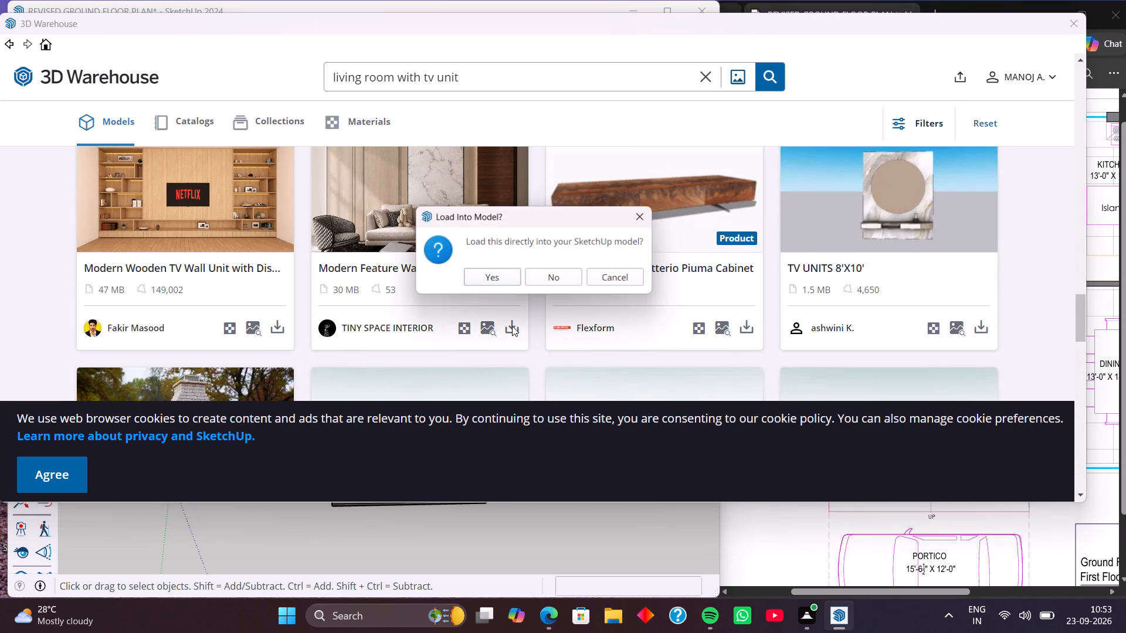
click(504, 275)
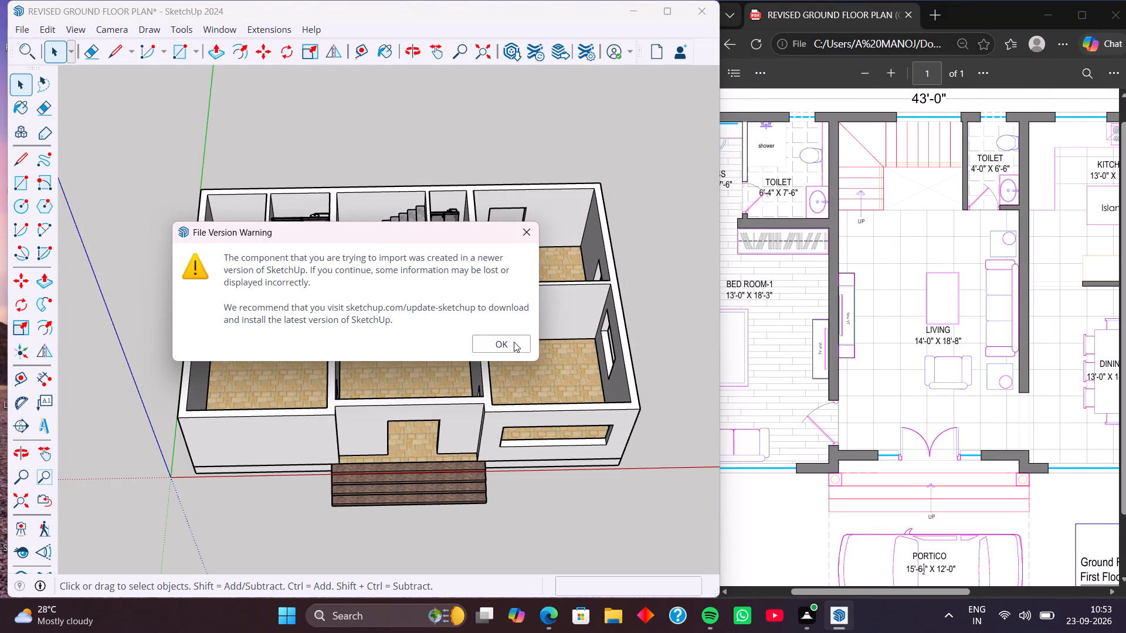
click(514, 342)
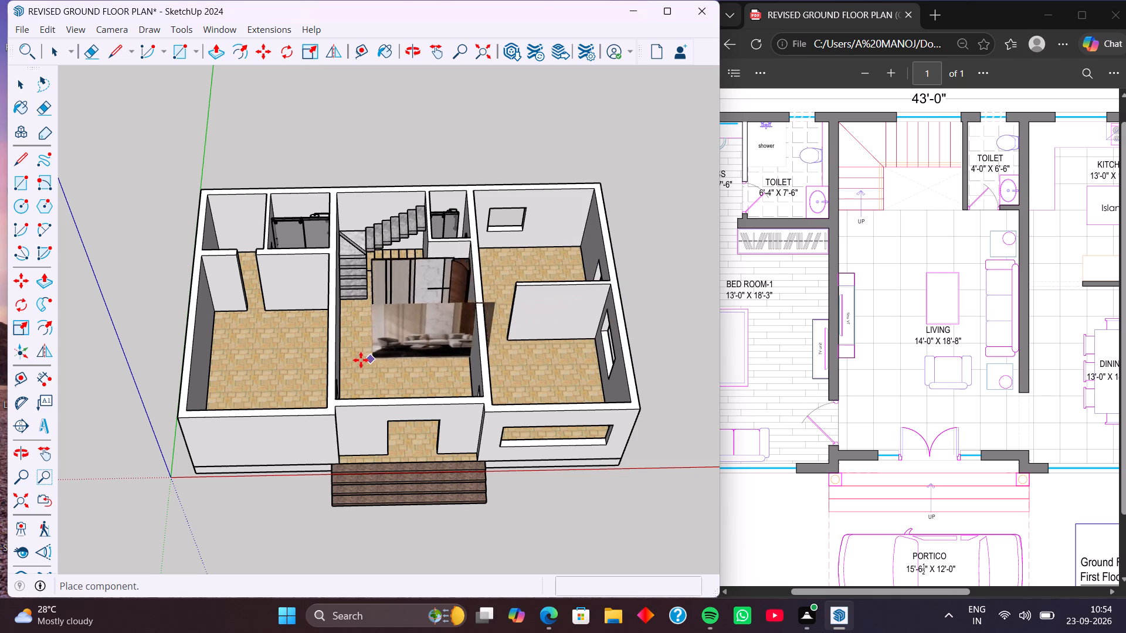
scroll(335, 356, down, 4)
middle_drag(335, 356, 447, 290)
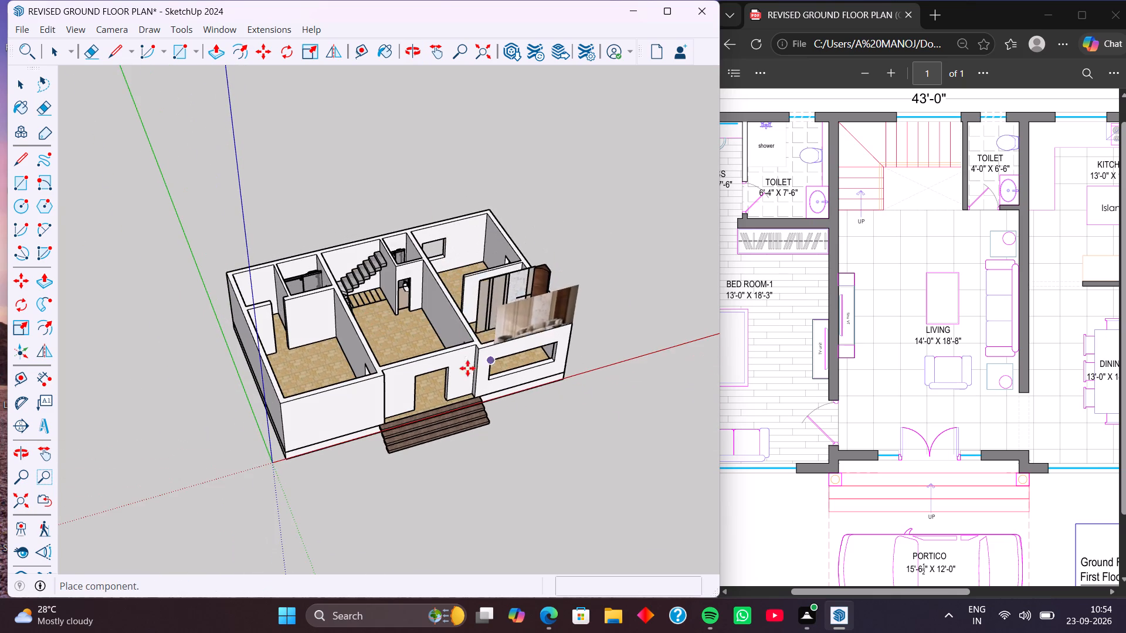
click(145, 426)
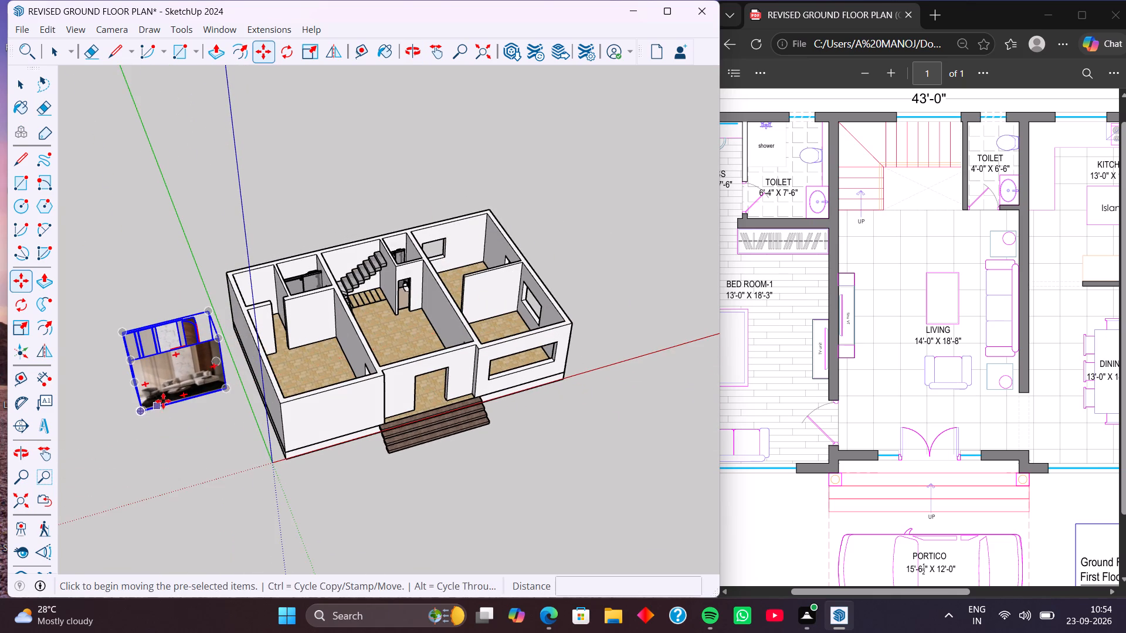
Examine the placed feature wall model from several angles and up close, checking its panels and its sofa furniture.
middle_drag(190, 386, 356, 369)
middle_drag(222, 416, 398, 387)
scroll(330, 454, up, 3)
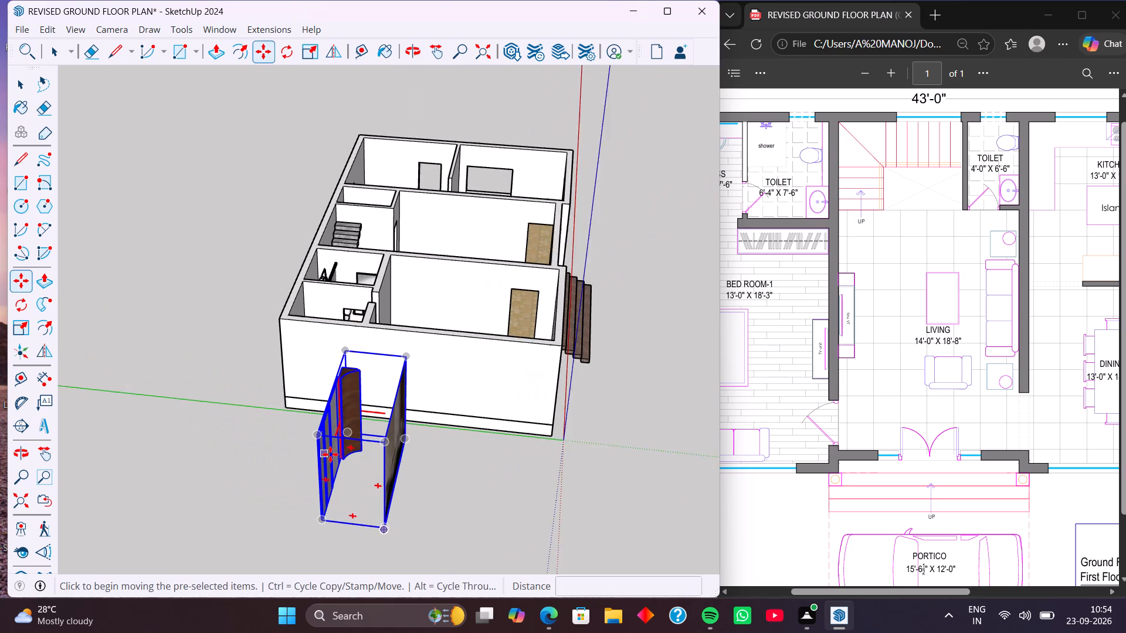
scroll(330, 454, up, 1)
middle_drag(400, 471, 199, 505)
middle_drag(260, 467, 223, 470)
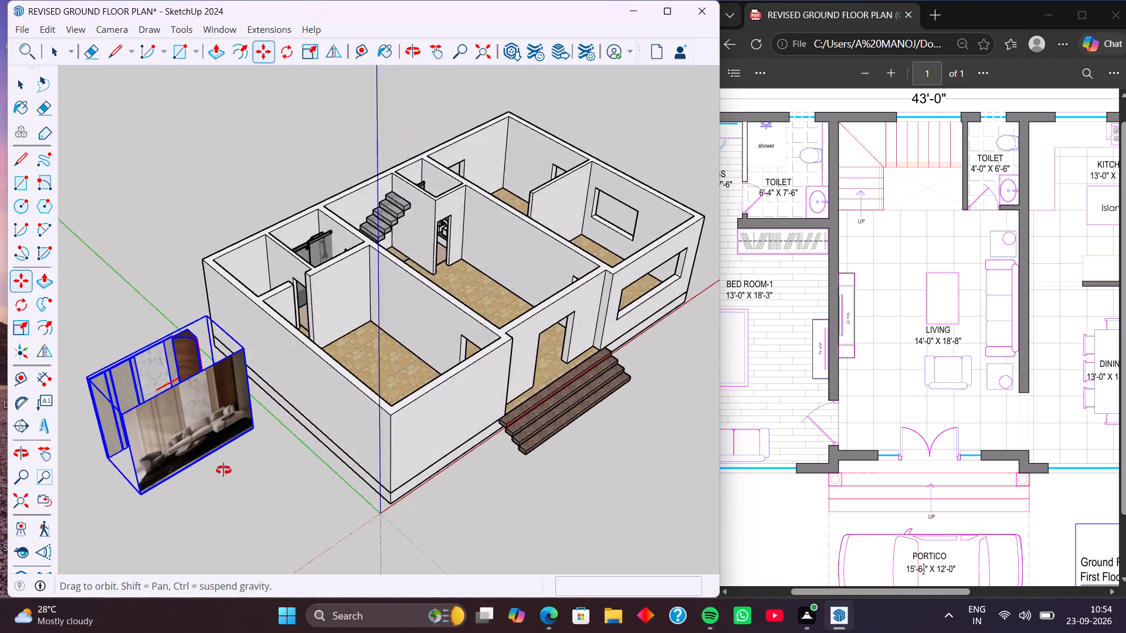
middle_drag(223, 470, 184, 469)
scroll(174, 466, down, 2)
shift+middle_drag(172, 461, 219, 501)
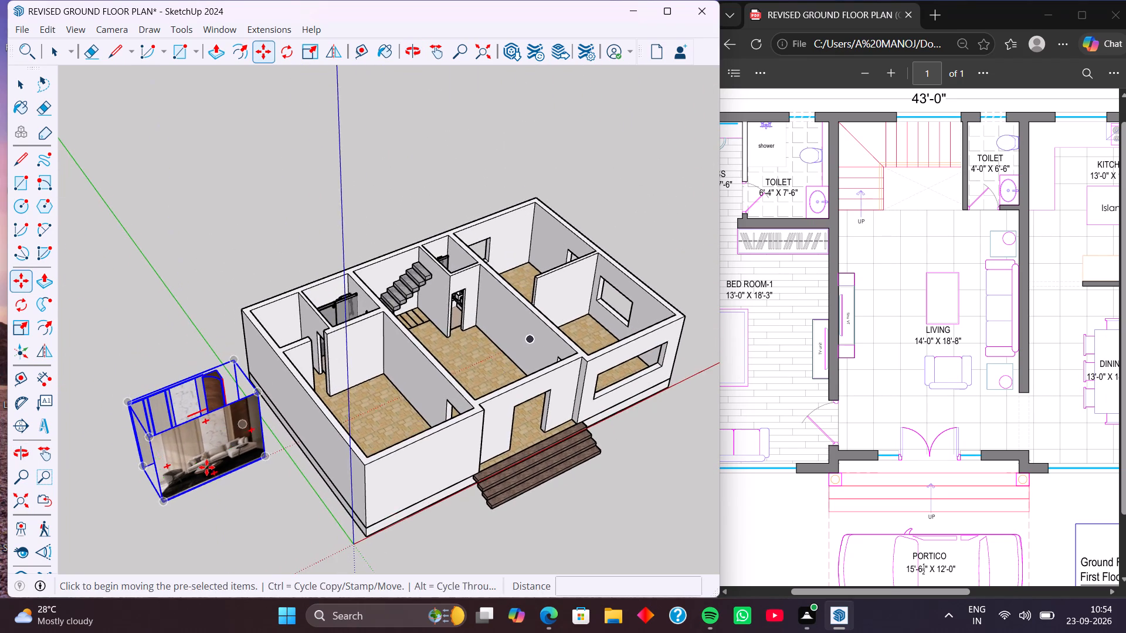
scroll(206, 467, up, 3)
middle_drag(206, 467, 196, 523)
middle_drag(202, 462, 204, 504)
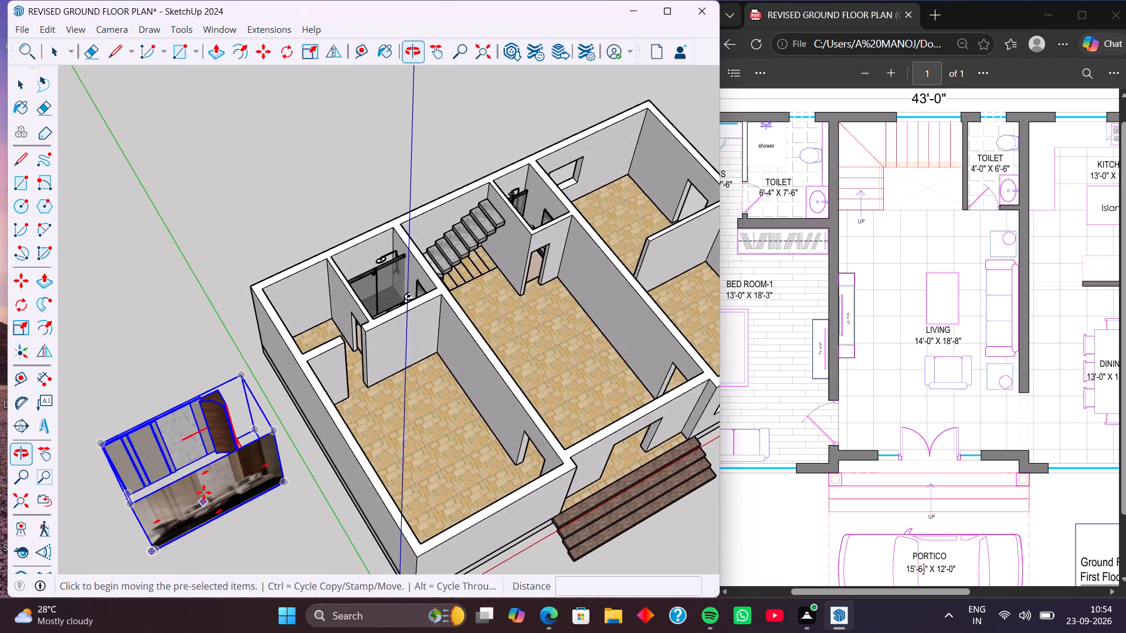
scroll(203, 489, up, 8)
middle_drag(205, 480, 428, 405)
middle_drag(395, 425, 464, 428)
scroll(395, 425, up, 1)
middle_drag(394, 406, 206, 377)
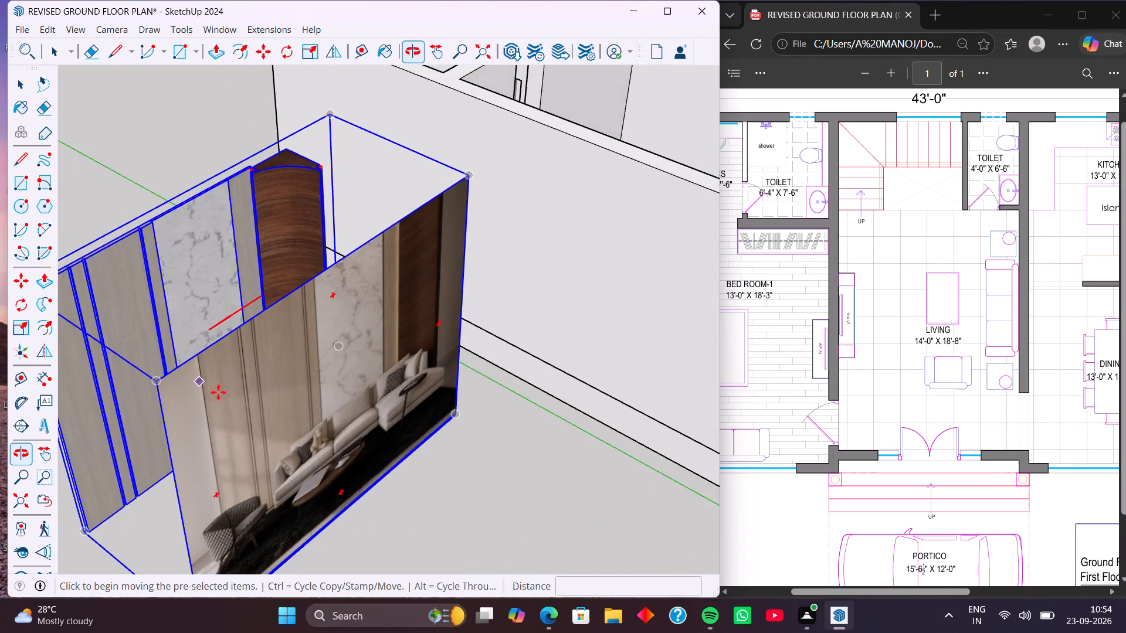
middle_drag(283, 404, 164, 389)
scroll(175, 386, up, 1)
scroll(212, 378, down, 4)
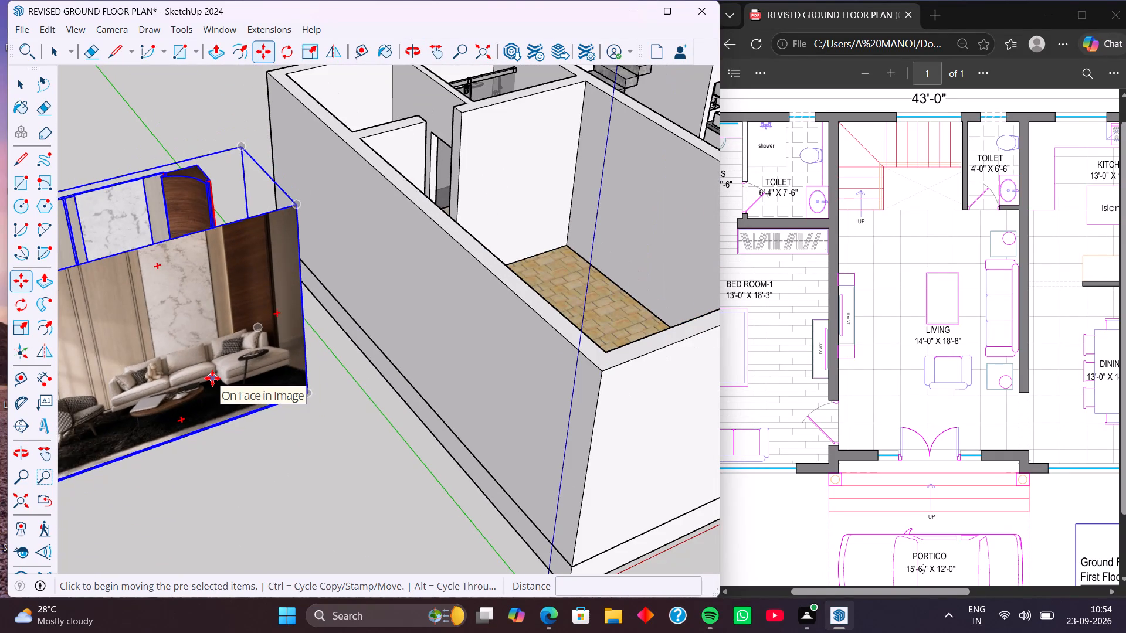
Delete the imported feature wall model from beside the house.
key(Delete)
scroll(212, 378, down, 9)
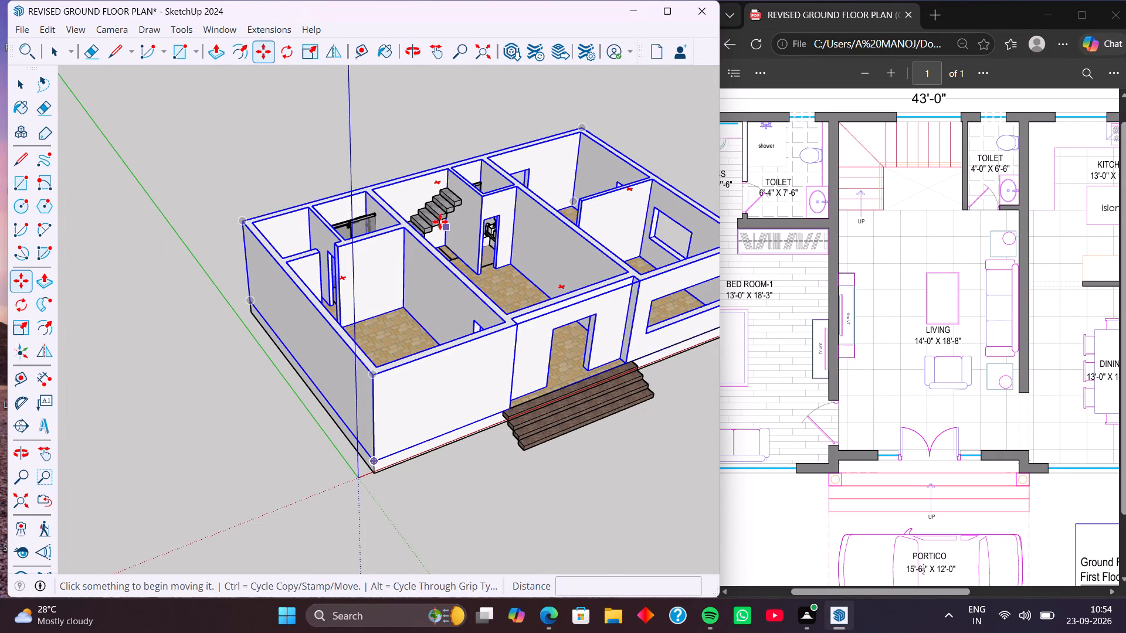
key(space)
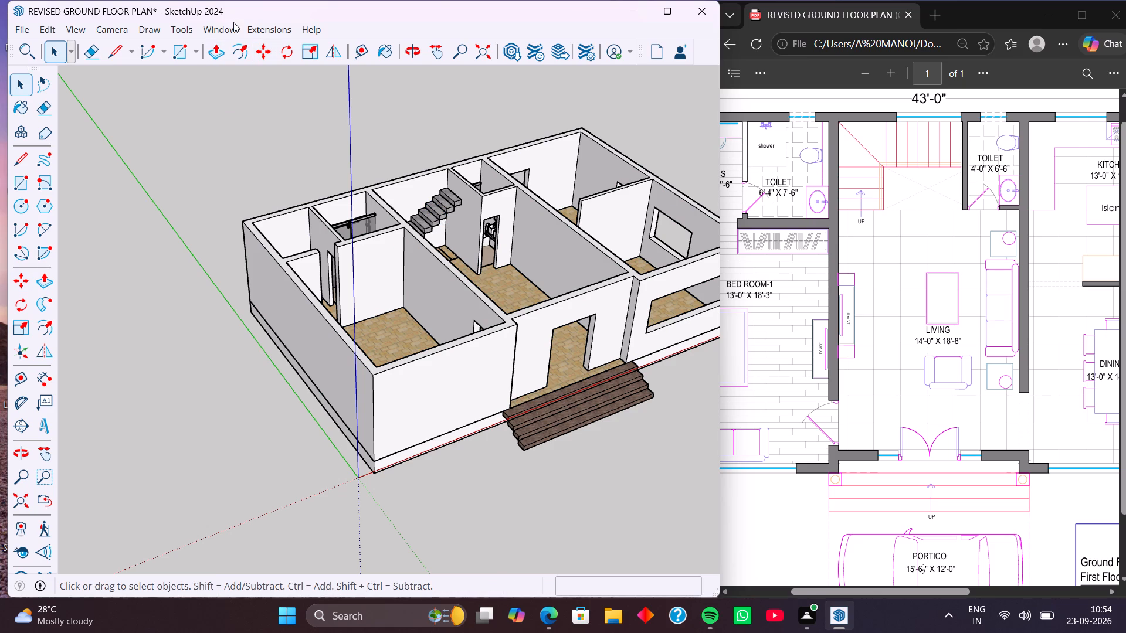
Search 3D Warehouse for living room models using the shorter term "living room".
click(226, 26)
click(270, 140)
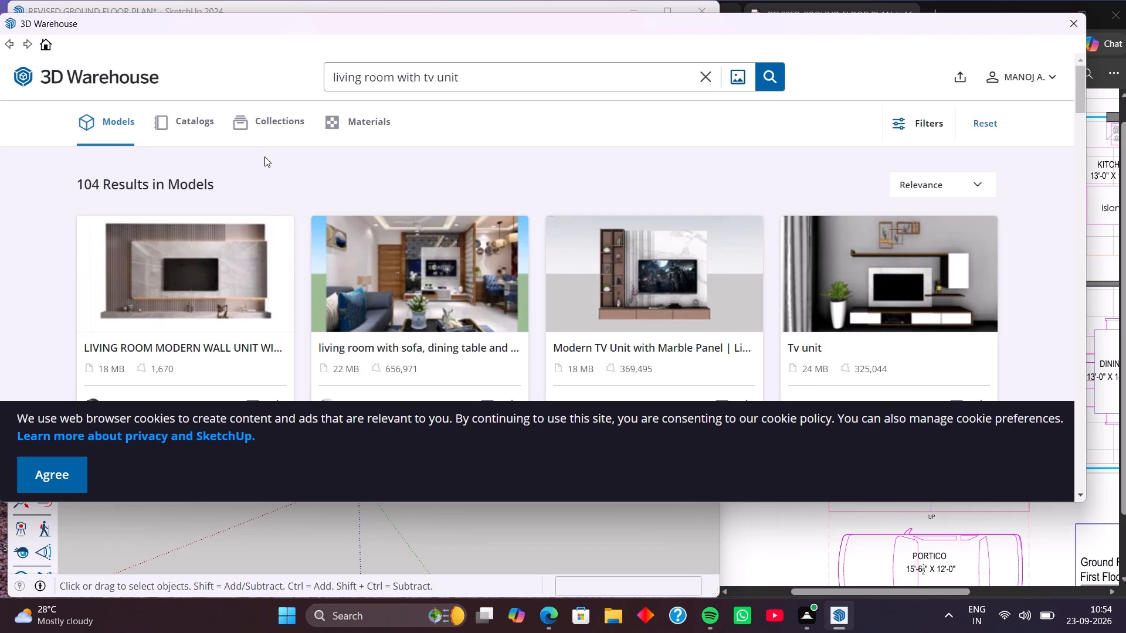
click(483, 79)
key(BackSpace)
key(BackSpace)
key(BackSpace)
key(BackSpace)
key(BackSpace)
key(BackSpace)
key(BackSpace)
key(BackSpace)
key(BackSpace)
key(BackSpace)
key(BackSpace)
key(BackSpace)
key(Return)
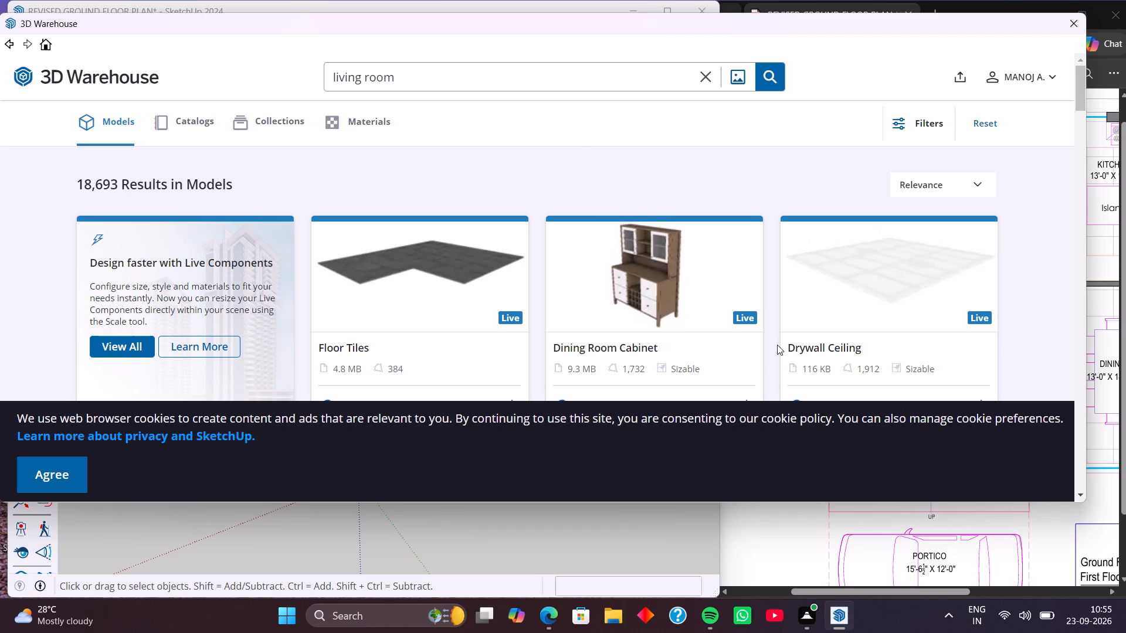
Load the "LIVING ROOM" model by VALINAS from the results and place it outside the house beside the Bed Room-1 side.
scroll(596, 311, down, 5)
scroll(496, 324, down, 1)
scroll(682, 268, up, 3)
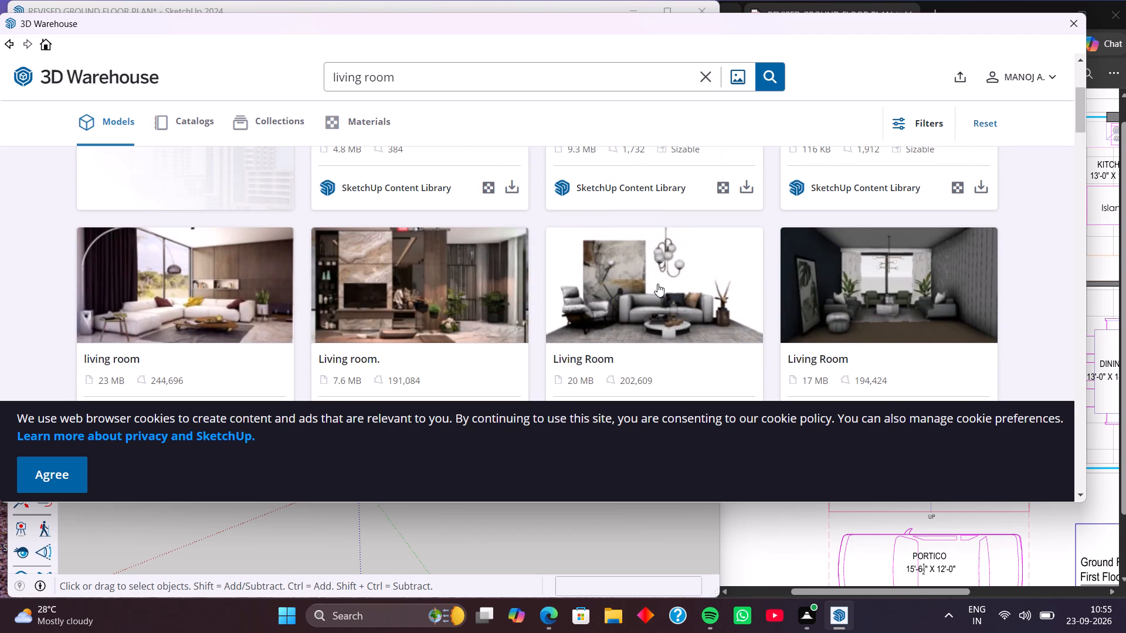
scroll(706, 297, down, 2)
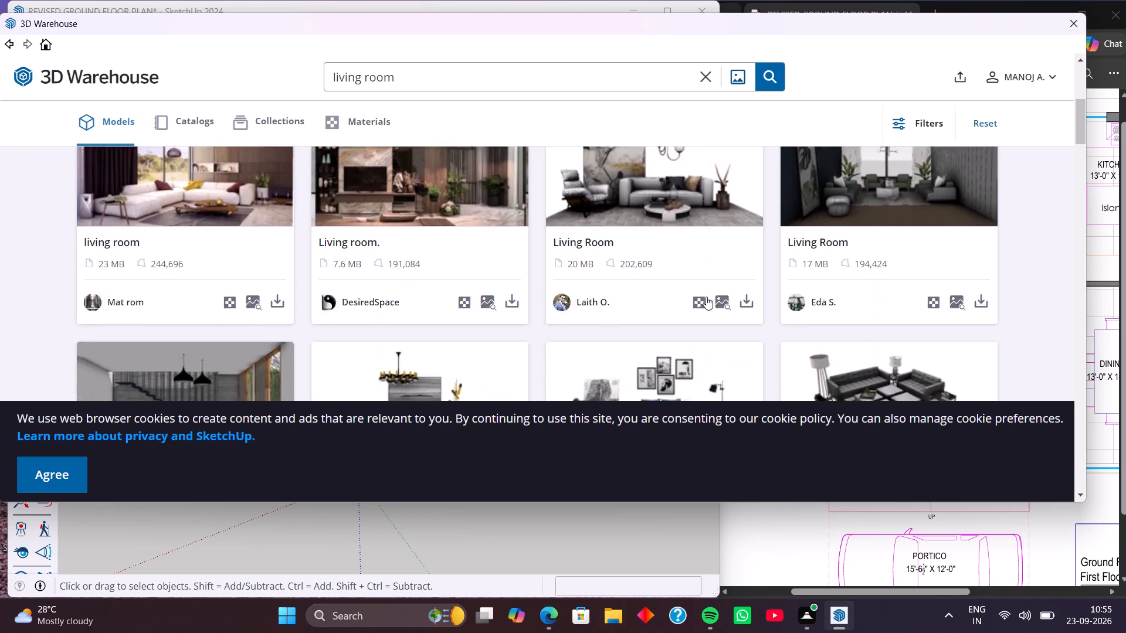
scroll(706, 297, down, 2)
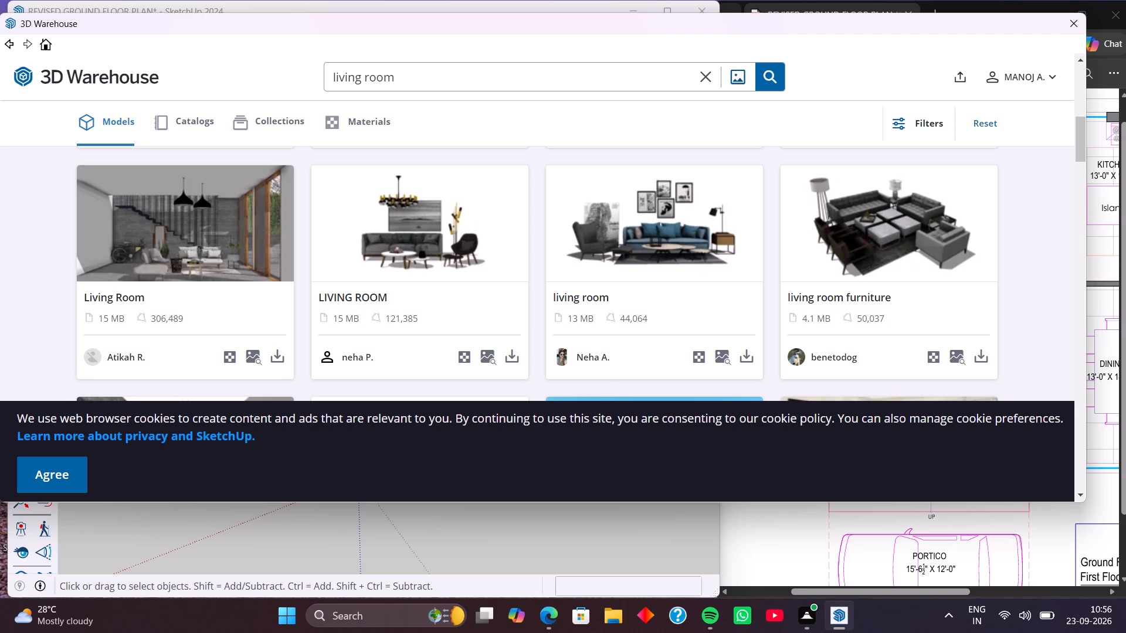
scroll(708, 310, down, 4)
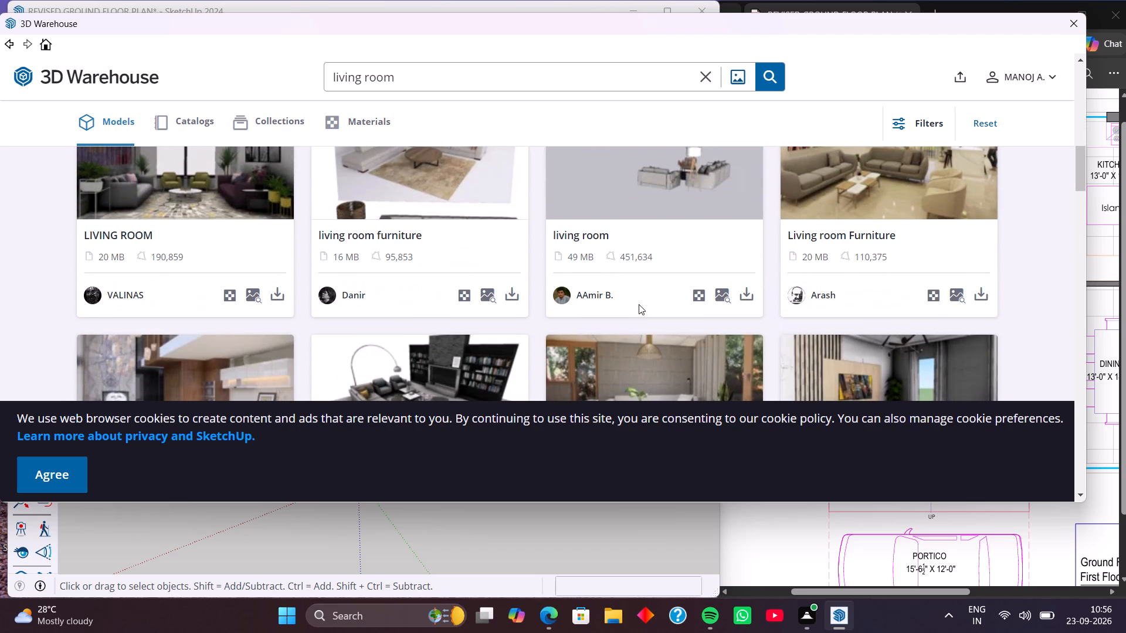
scroll(257, 302, up, 1)
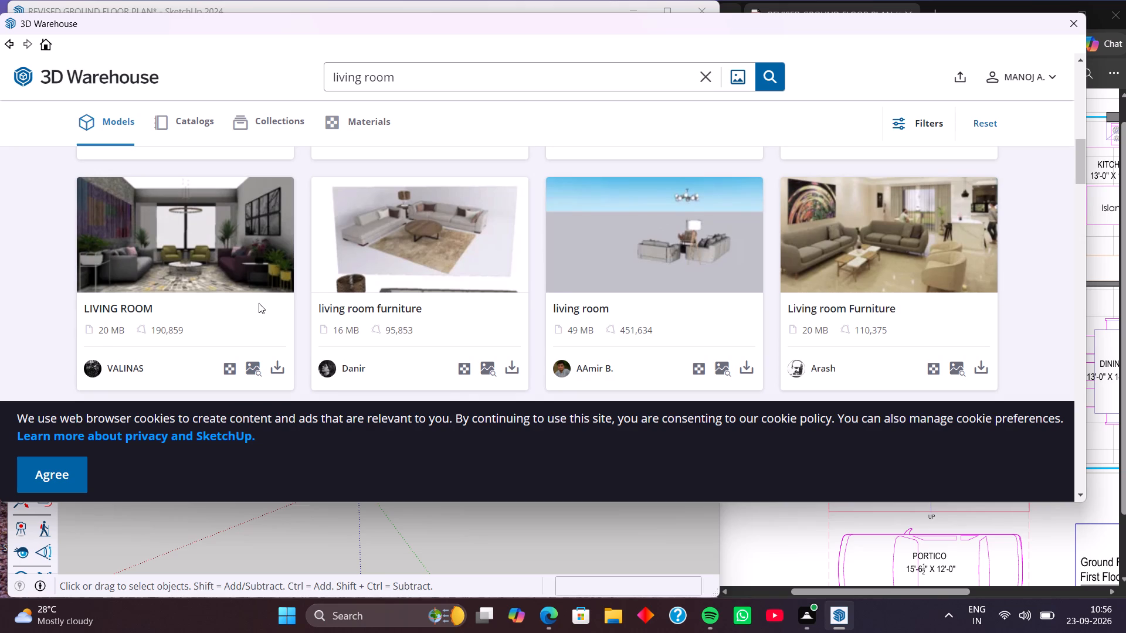
scroll(259, 303, down, 1)
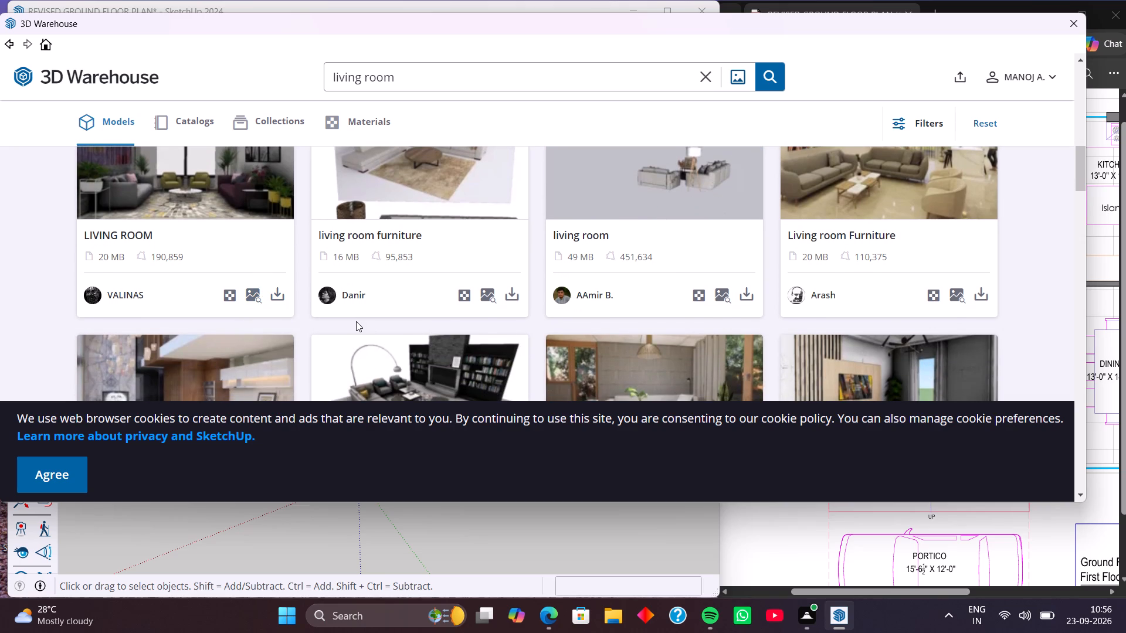
click(276, 295)
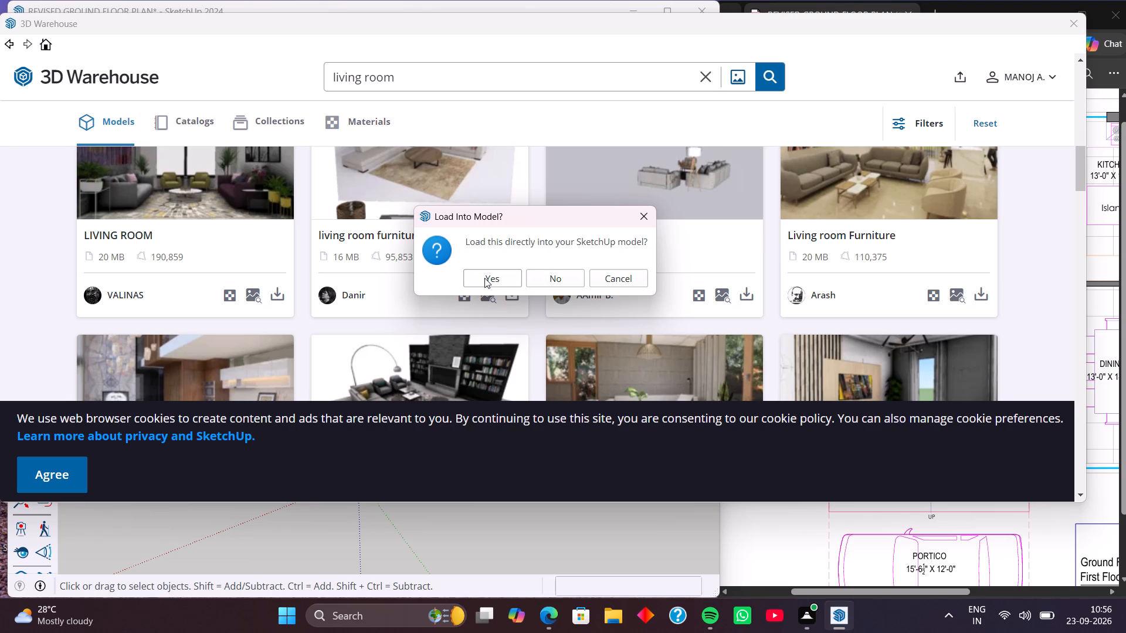
click(484, 278)
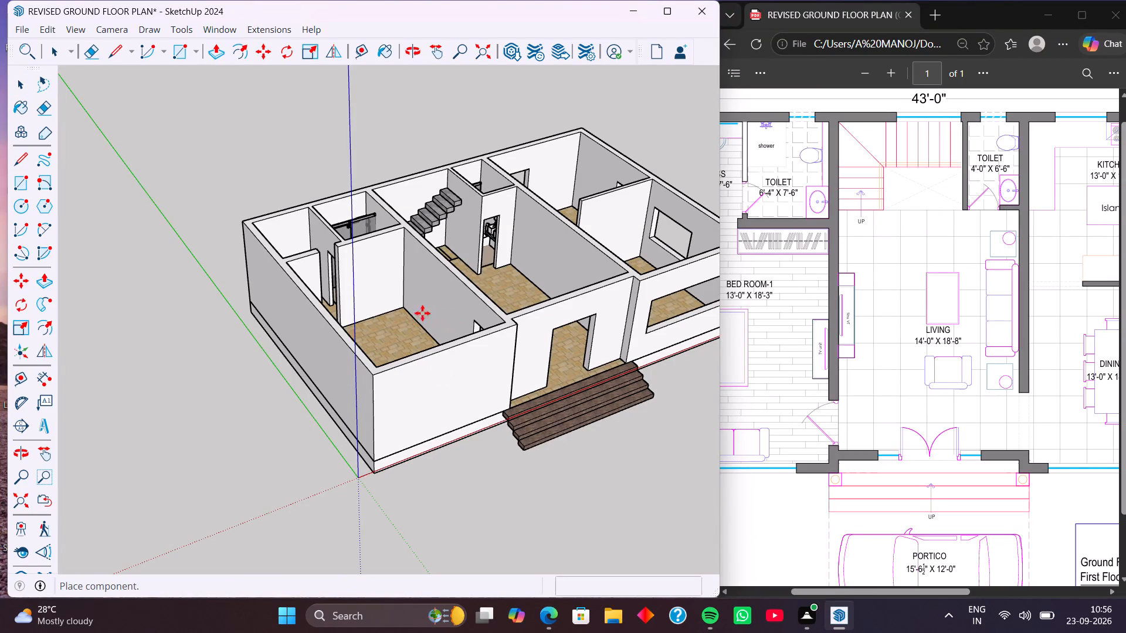
scroll(466, 383, down, 8)
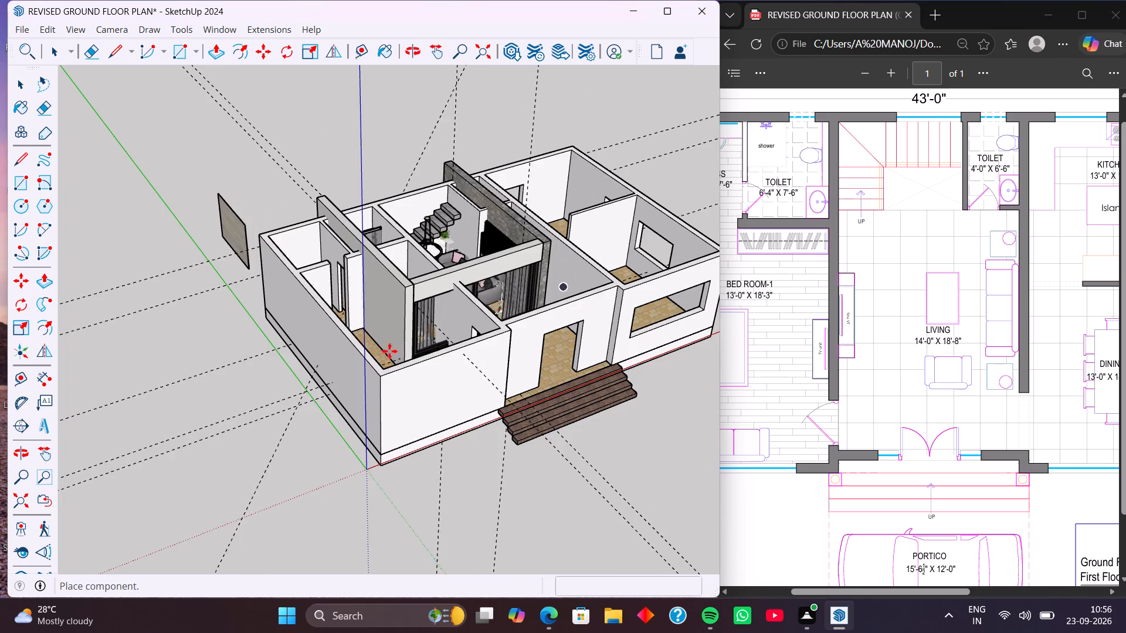
scroll(365, 418, down, 8)
middle_drag(368, 399, 530, 380)
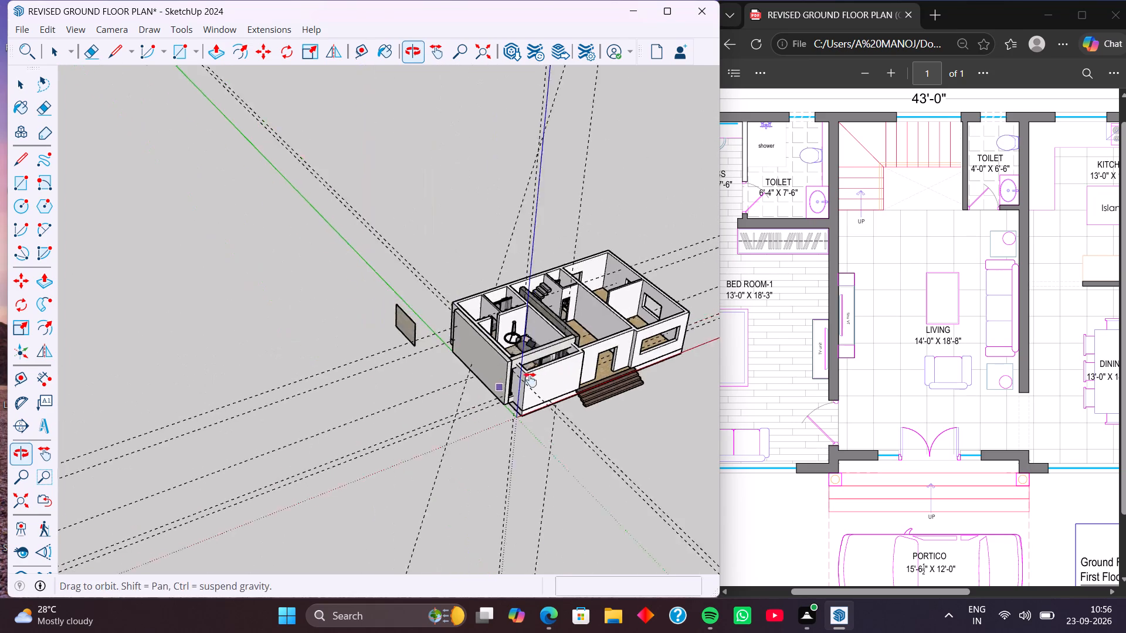
middle_drag(530, 380, 540, 377)
click(405, 401)
Delete all the construction guides that came in with the imported living room model.
middle_drag(453, 399, 421, 418)
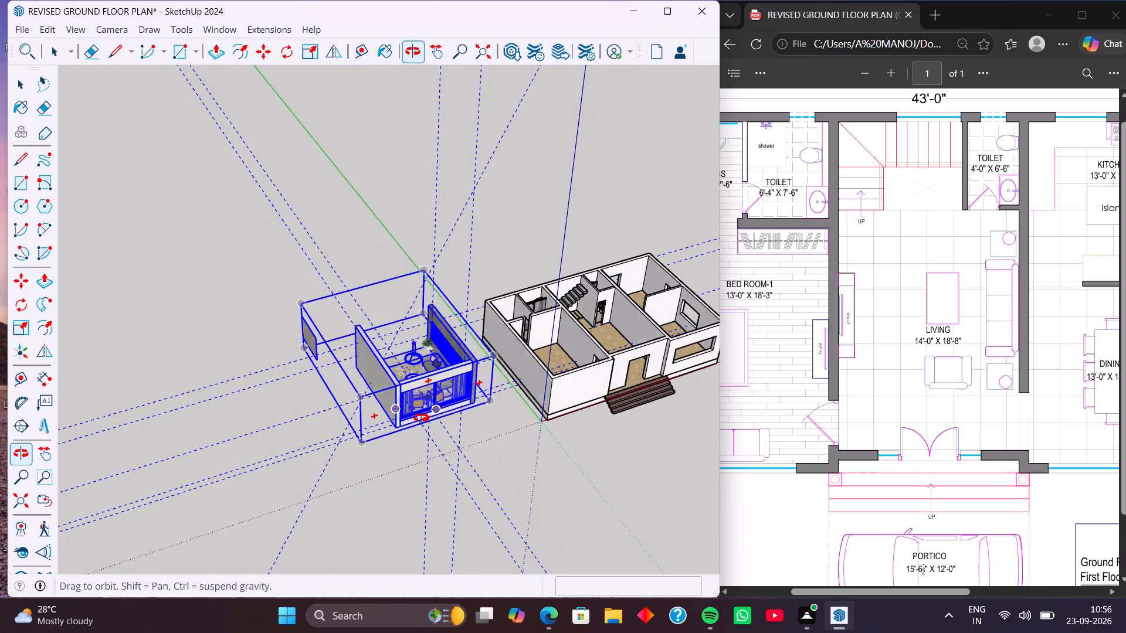
middle_drag(421, 418, 402, 440)
middle_drag(447, 396, 412, 434)
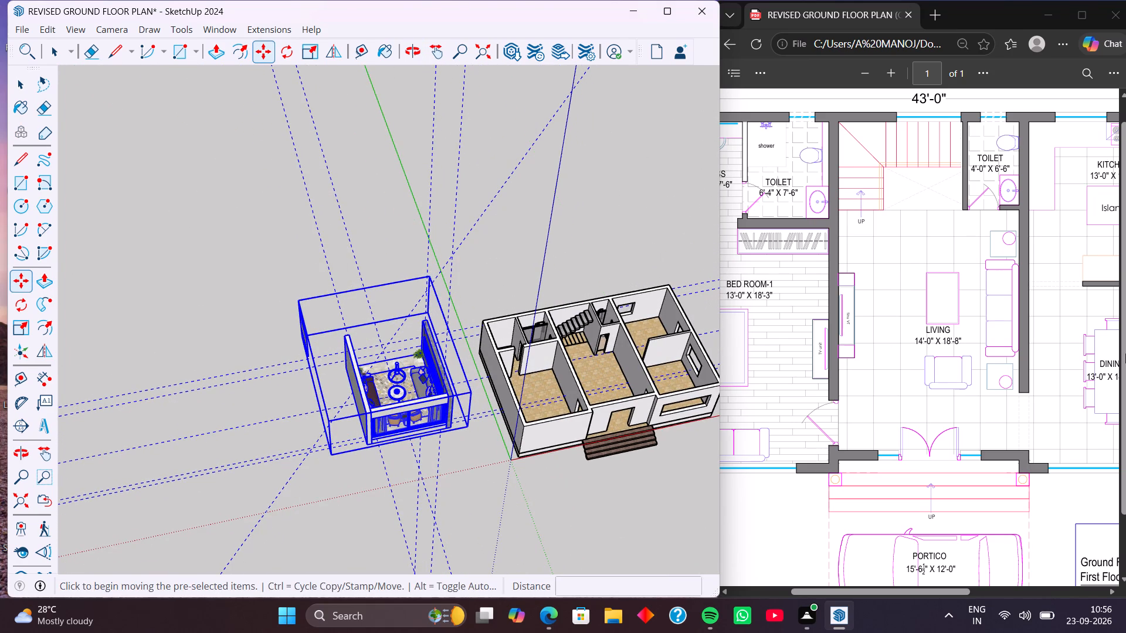
click(44, 27)
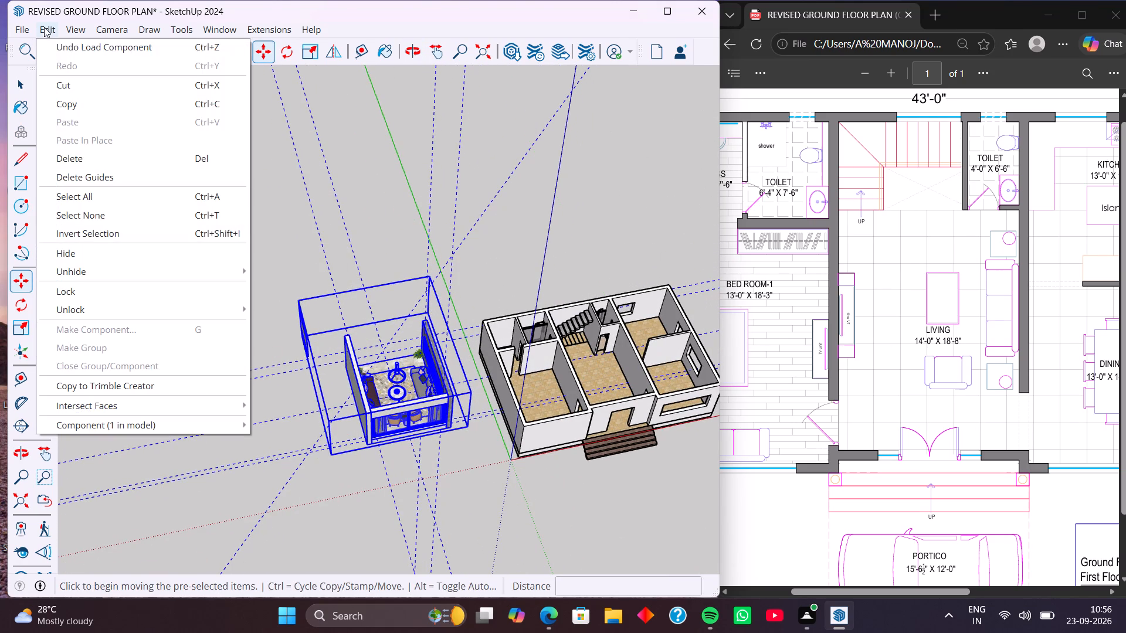
click(120, 180)
Explode the imported living room component into its separate objects and clear the selection.
middle_drag(284, 399, 320, 406)
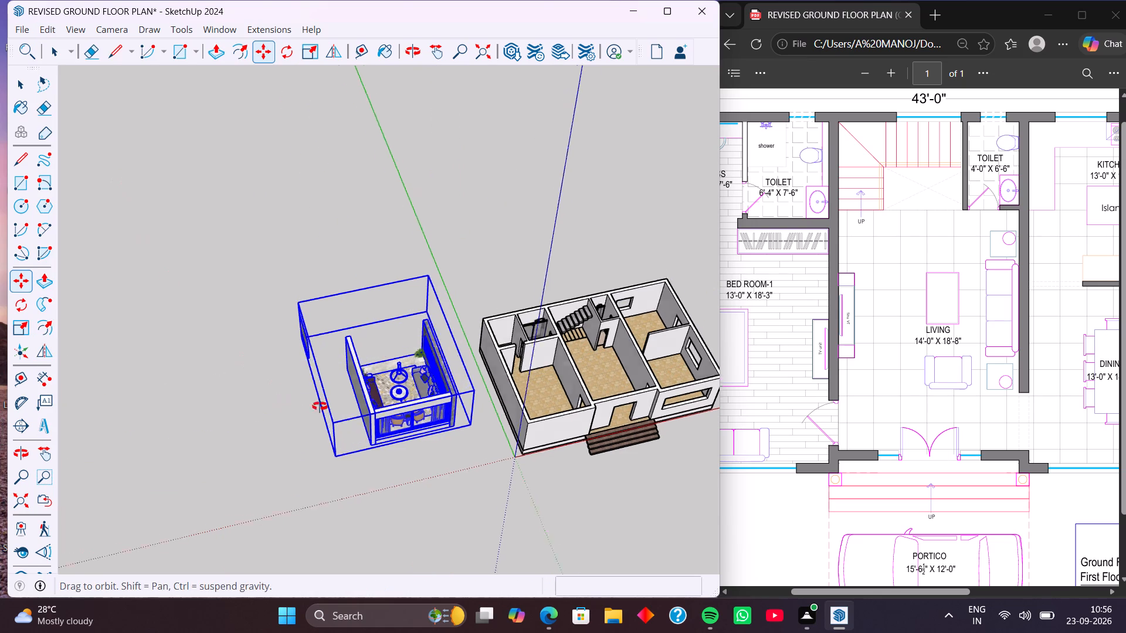
middle_drag(320, 406, 403, 427)
right_click(415, 394)
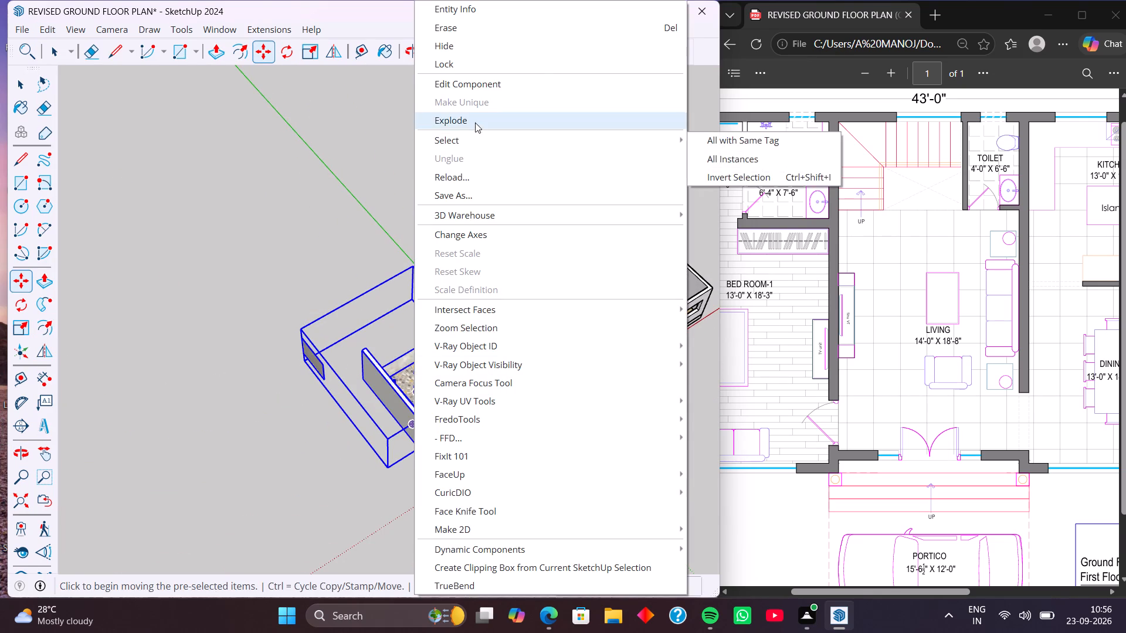
click(475, 122)
key(space)
click(325, 283)
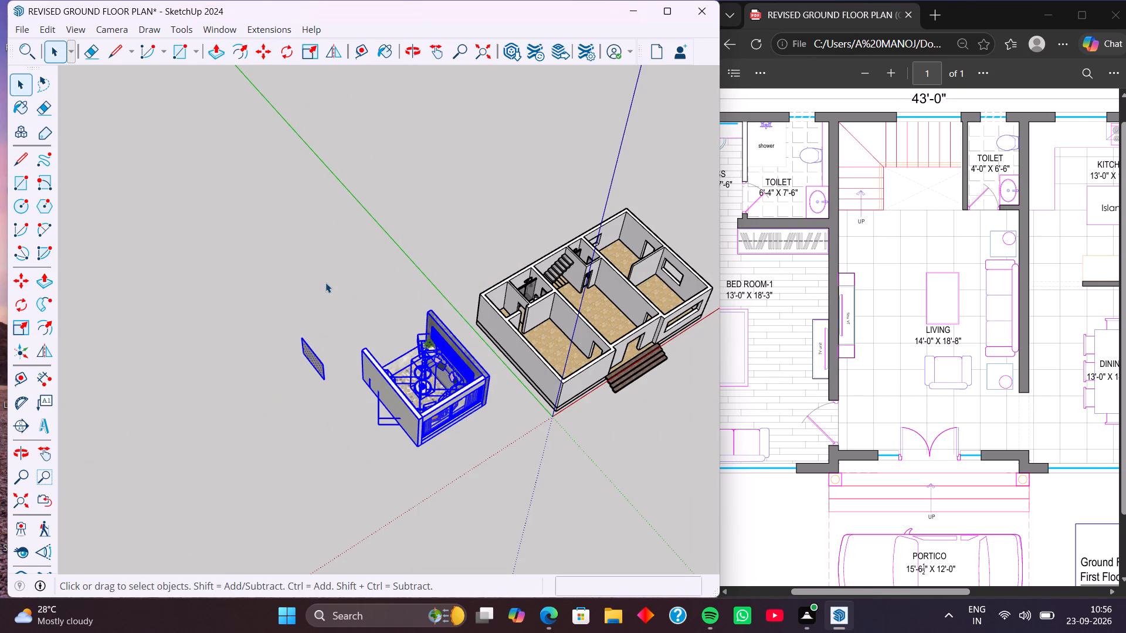
Examine the exploded living room set from its open side, checking the sofas, armchairs, coffee table and rug.
middle_drag(305, 376, 457, 467)
middle_drag(421, 447, 684, 472)
middle_drag(399, 360, 712, 273)
scroll(712, 271, up, 1)
scroll(440, 271, up, 1)
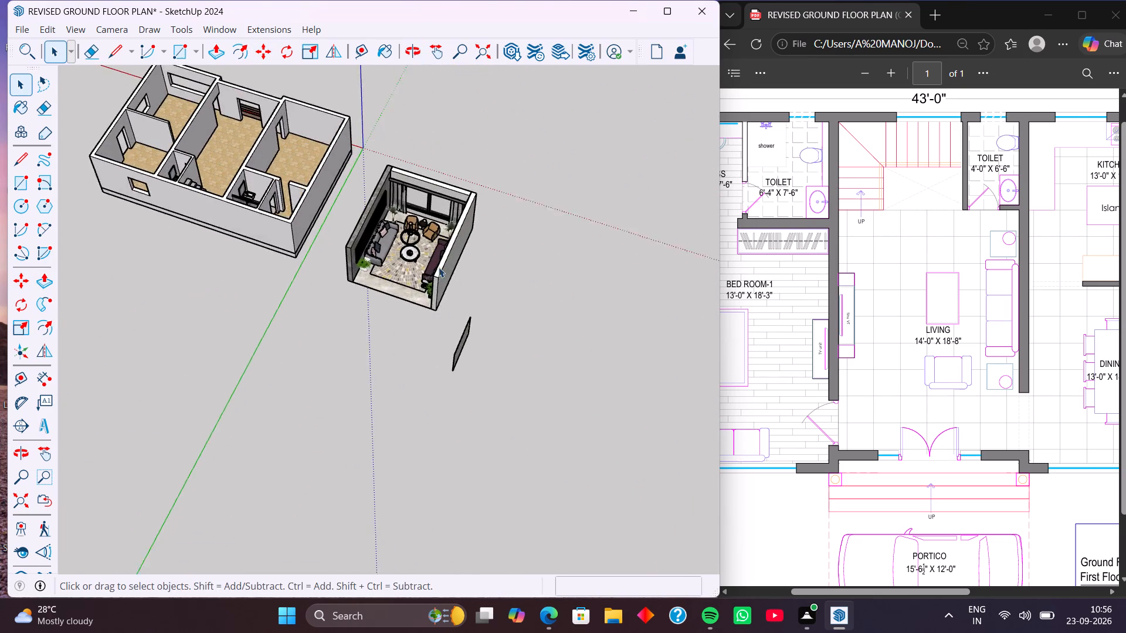
scroll(439, 267, up, 7)
middle_drag(396, 288, 473, 169)
middle_drag(395, 265, 445, 255)
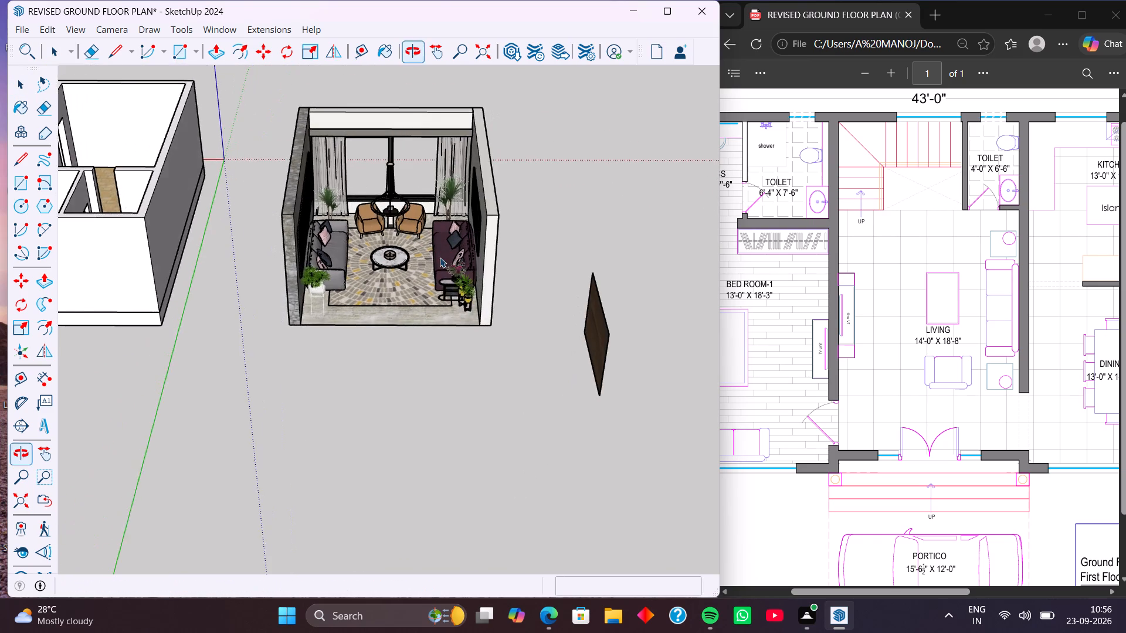
scroll(418, 236, up, 5)
shift+middle_drag(401, 249, 335, 385)
shift+middle_drag(318, 365, 416, 369)
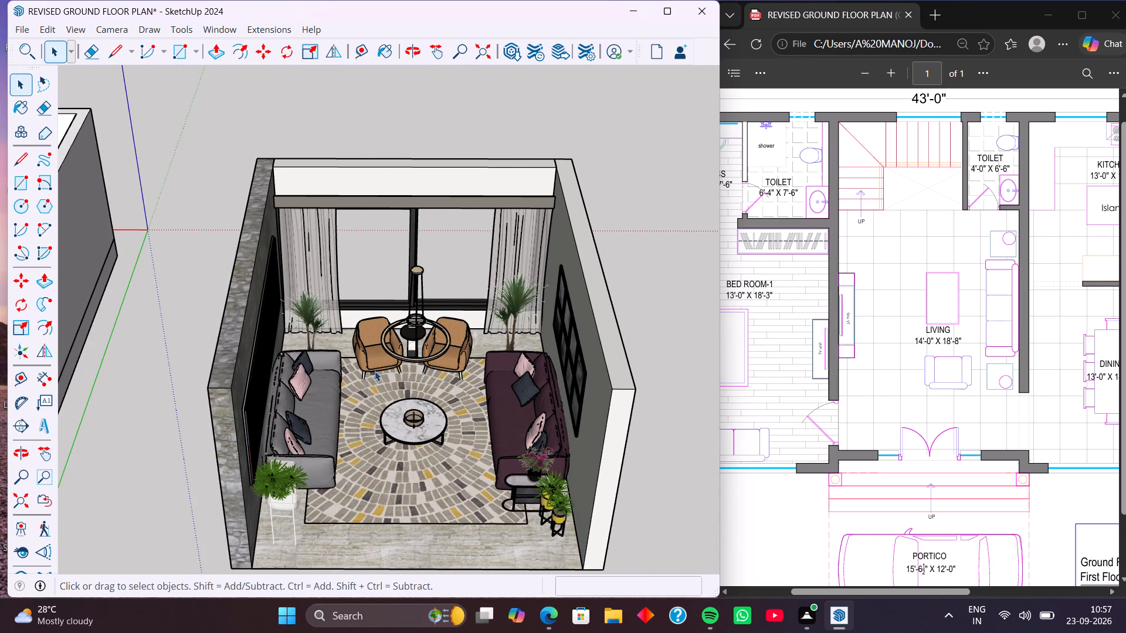
Add a scene that frames the furnished living room set from its open side, with the window wall behind.
middle_drag(379, 389, 352, 288)
shift+middle_drag(357, 343, 330, 387)
middle_drag(334, 396, 329, 321)
shift+middle_drag(312, 348, 312, 390)
middle_drag(313, 390, 313, 389)
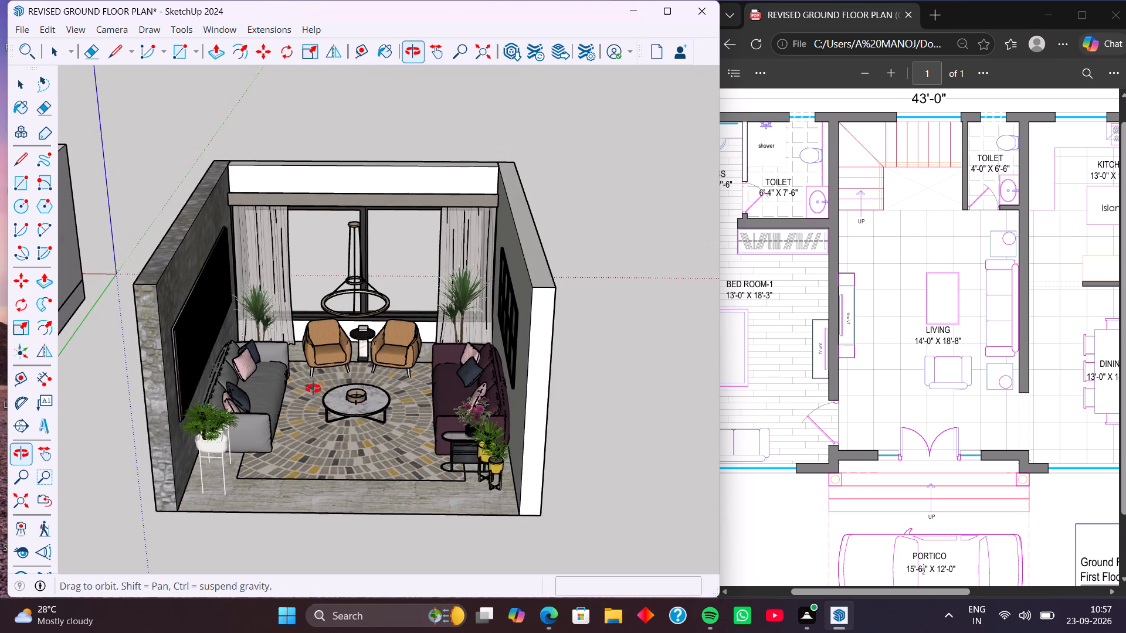
middle_drag(313, 389, 314, 373)
middle_drag(314, 373, 314, 383)
middle_drag(314, 383, 312, 361)
shift+middle_drag(310, 362, 334, 364)
scroll(334, 364, up, 3)
scroll(334, 364, down, 2)
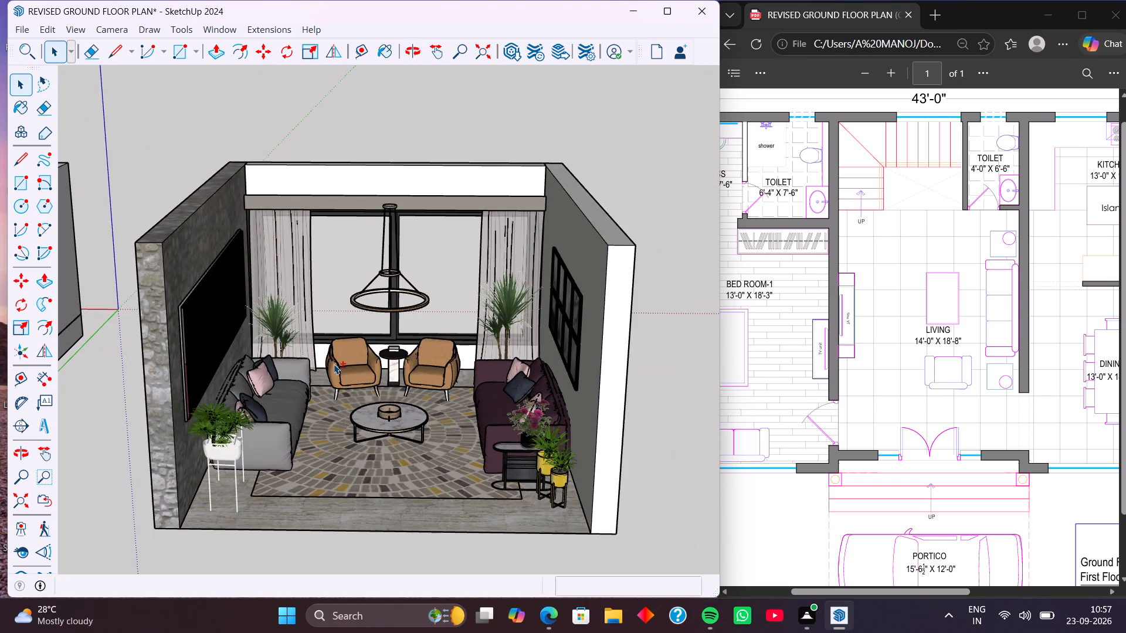
middle_drag(334, 364, 334, 349)
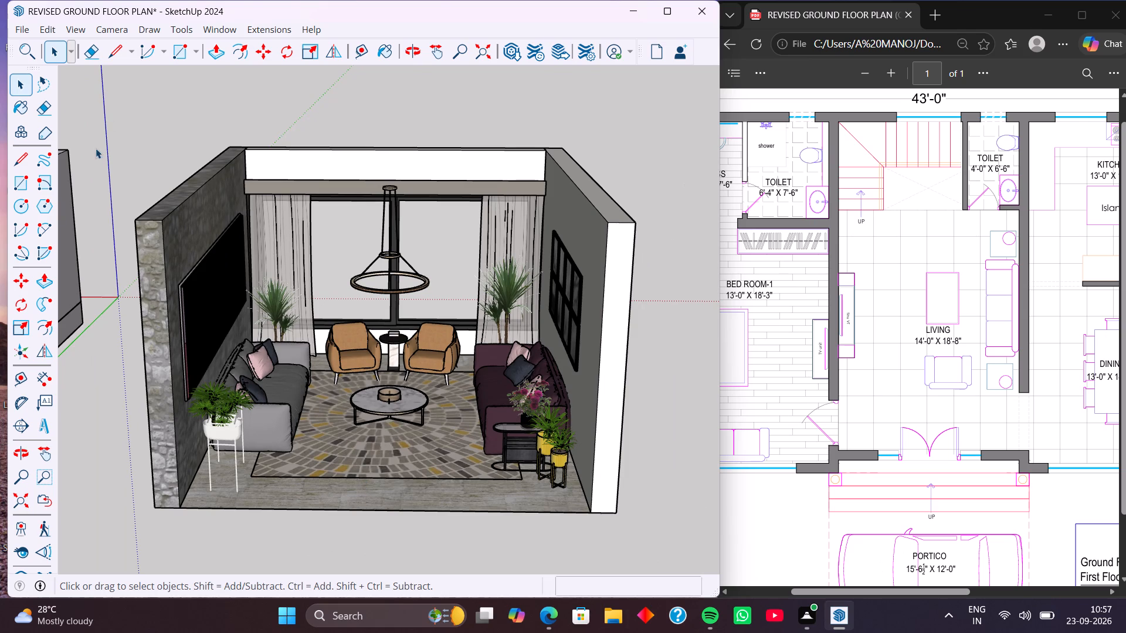
click(78, 28)
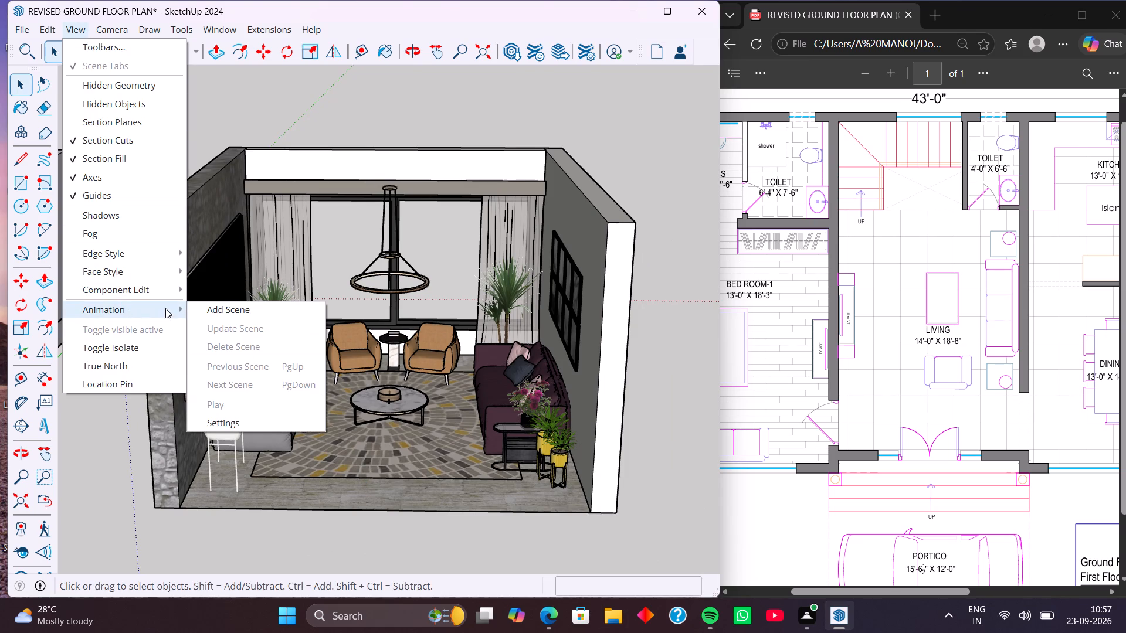
click(216, 305)
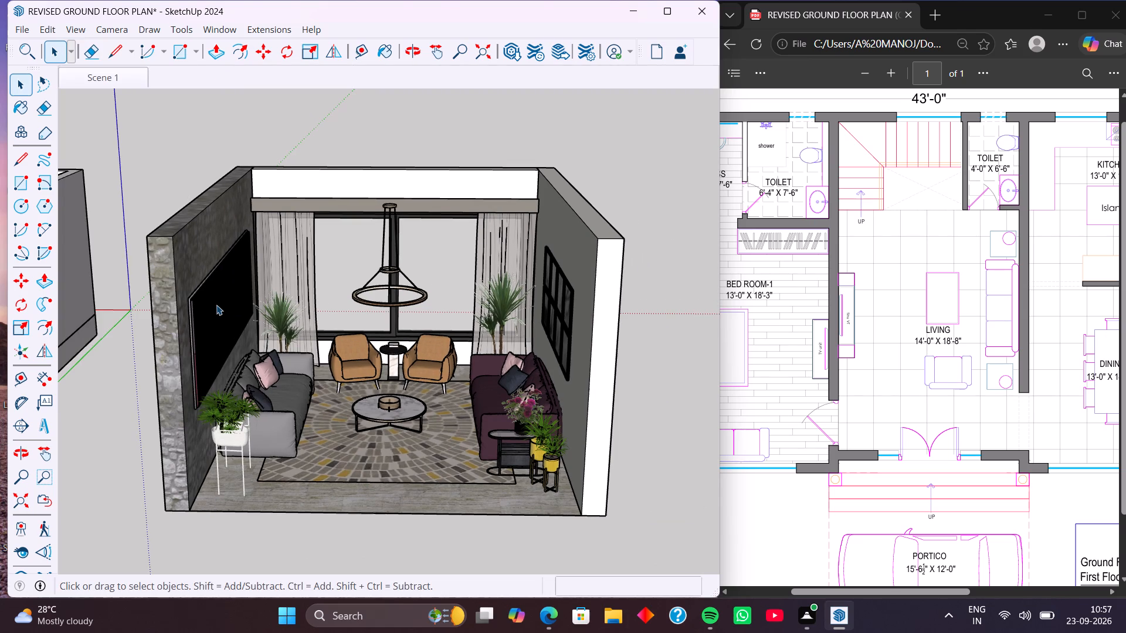
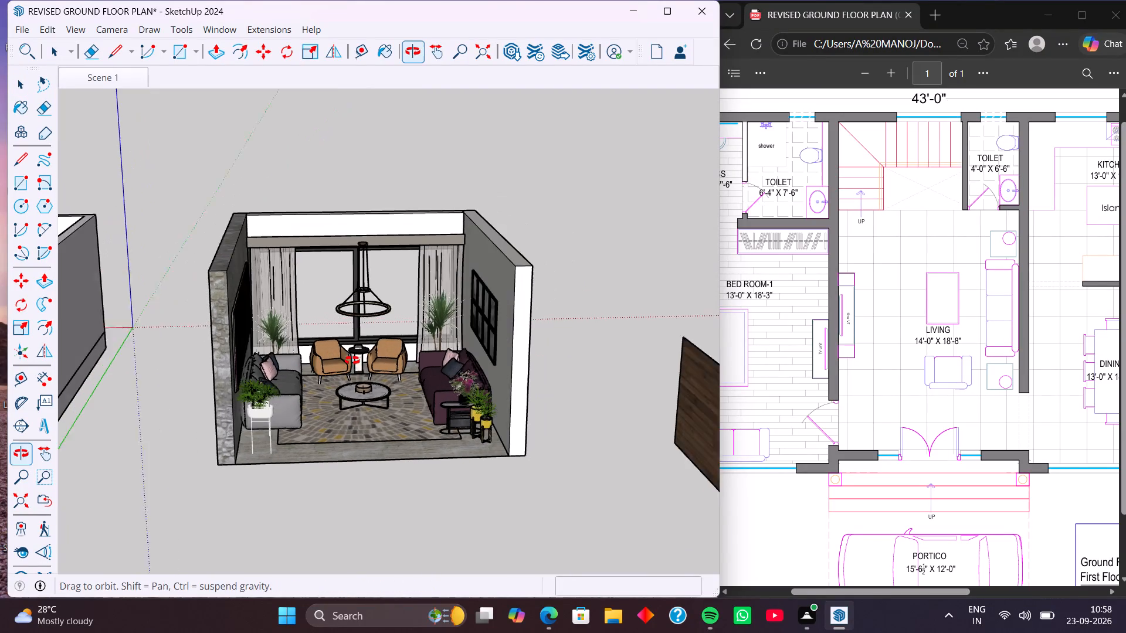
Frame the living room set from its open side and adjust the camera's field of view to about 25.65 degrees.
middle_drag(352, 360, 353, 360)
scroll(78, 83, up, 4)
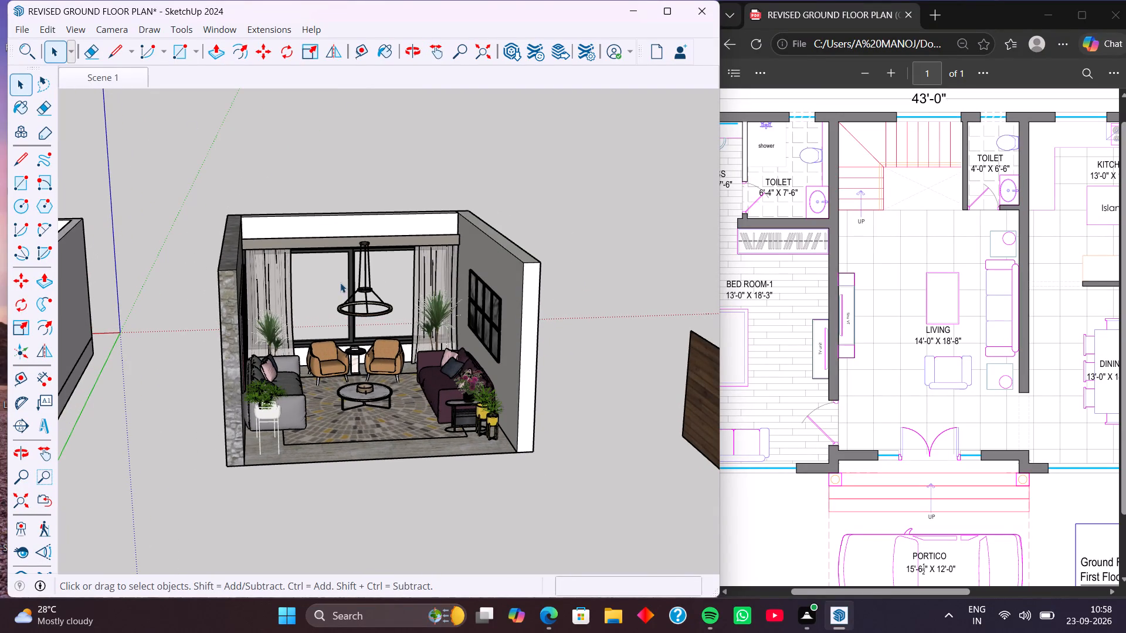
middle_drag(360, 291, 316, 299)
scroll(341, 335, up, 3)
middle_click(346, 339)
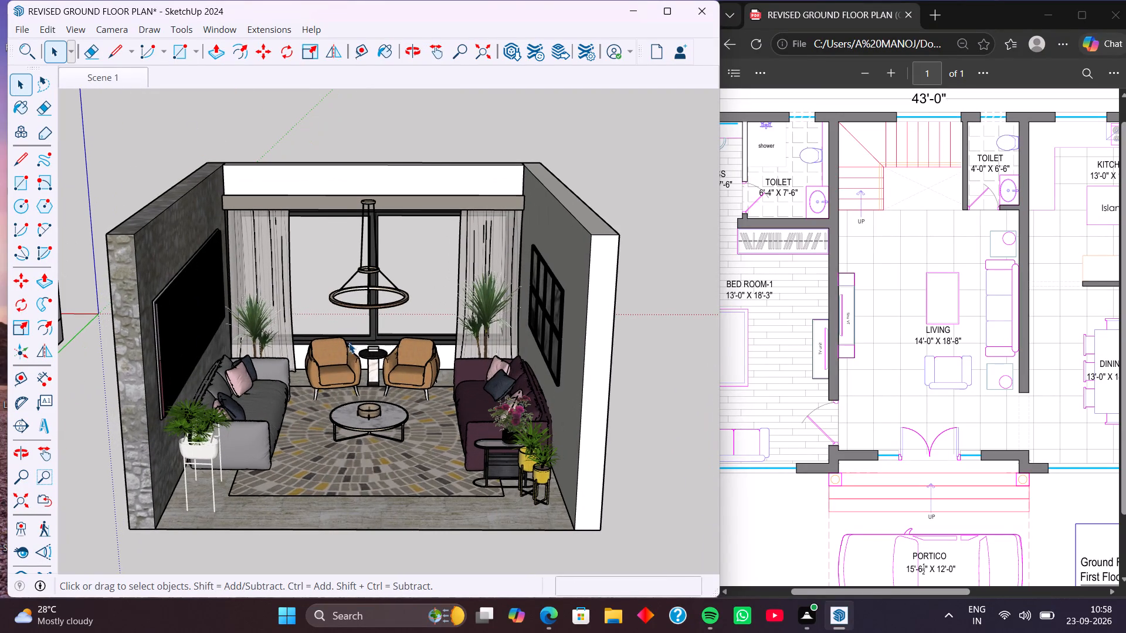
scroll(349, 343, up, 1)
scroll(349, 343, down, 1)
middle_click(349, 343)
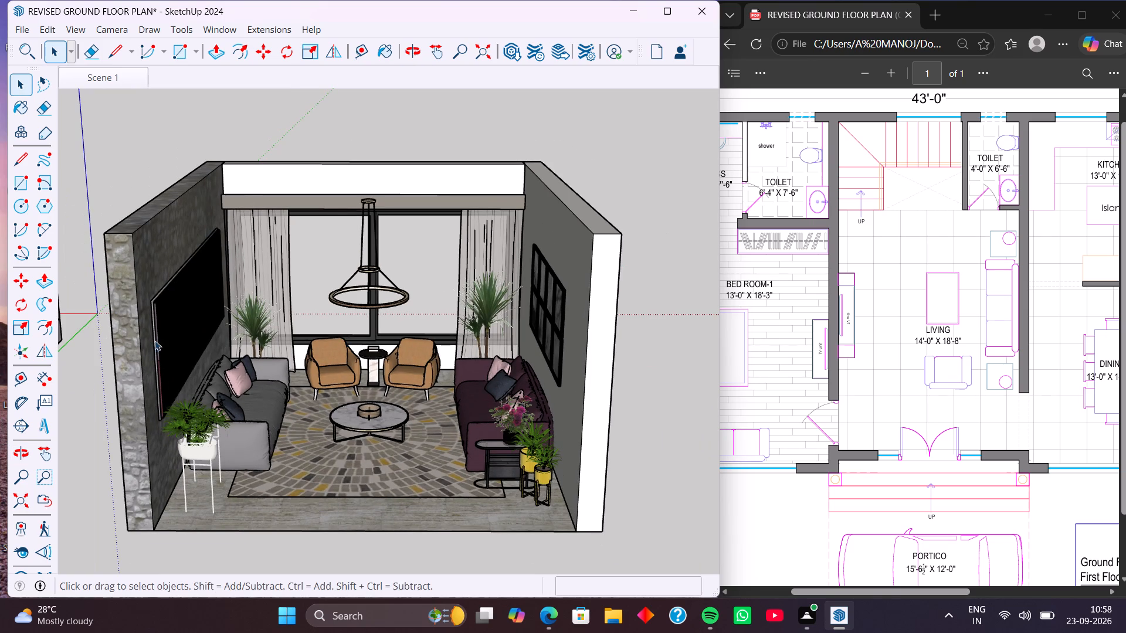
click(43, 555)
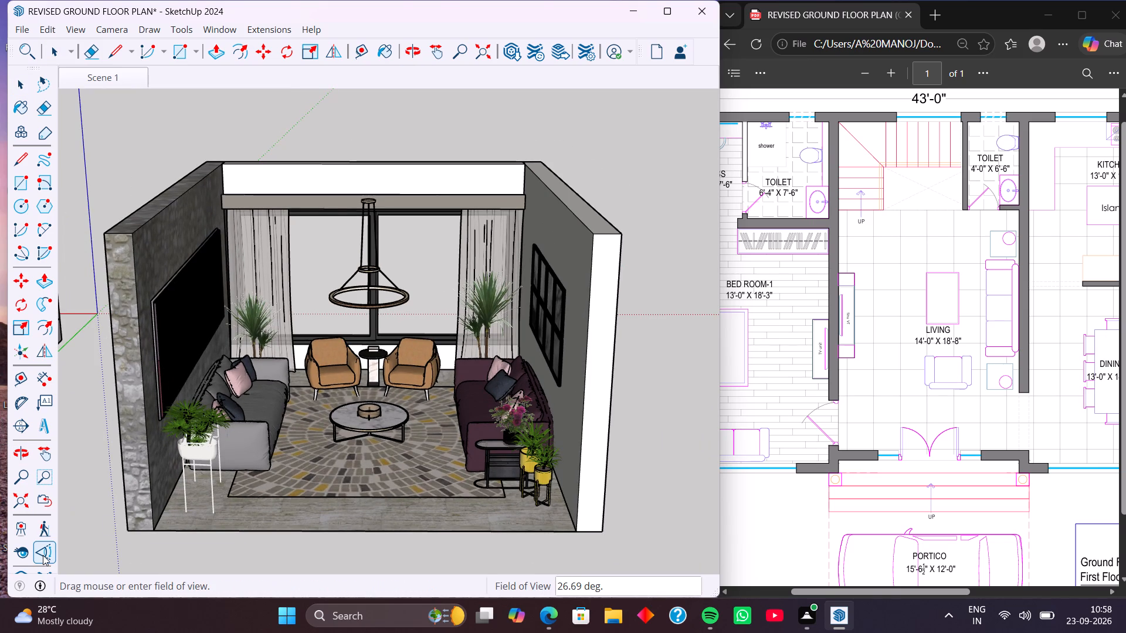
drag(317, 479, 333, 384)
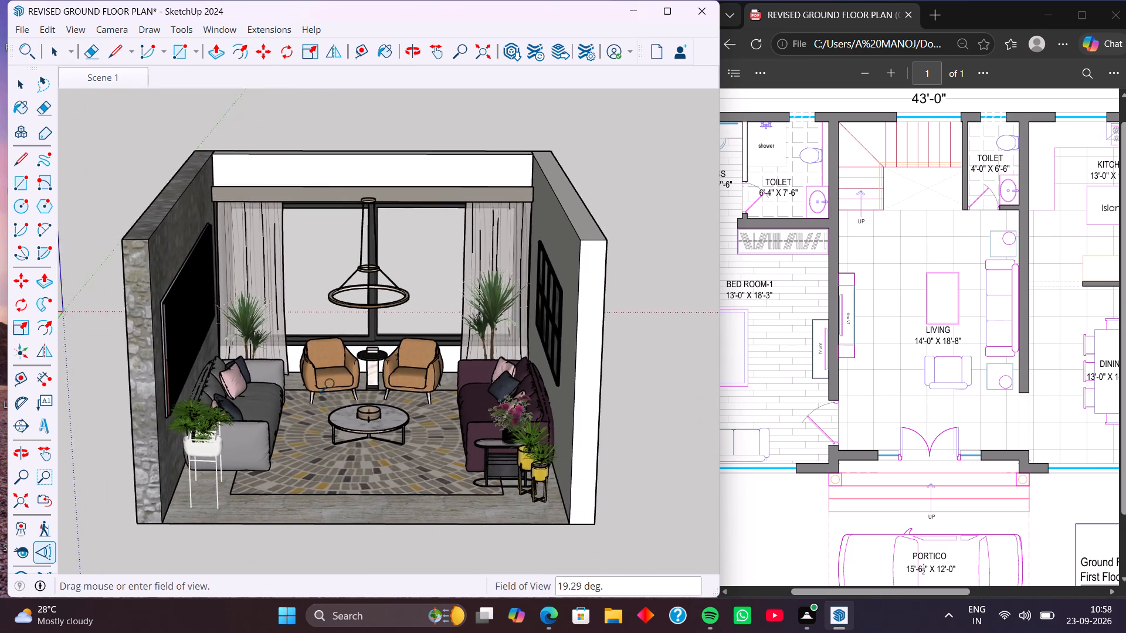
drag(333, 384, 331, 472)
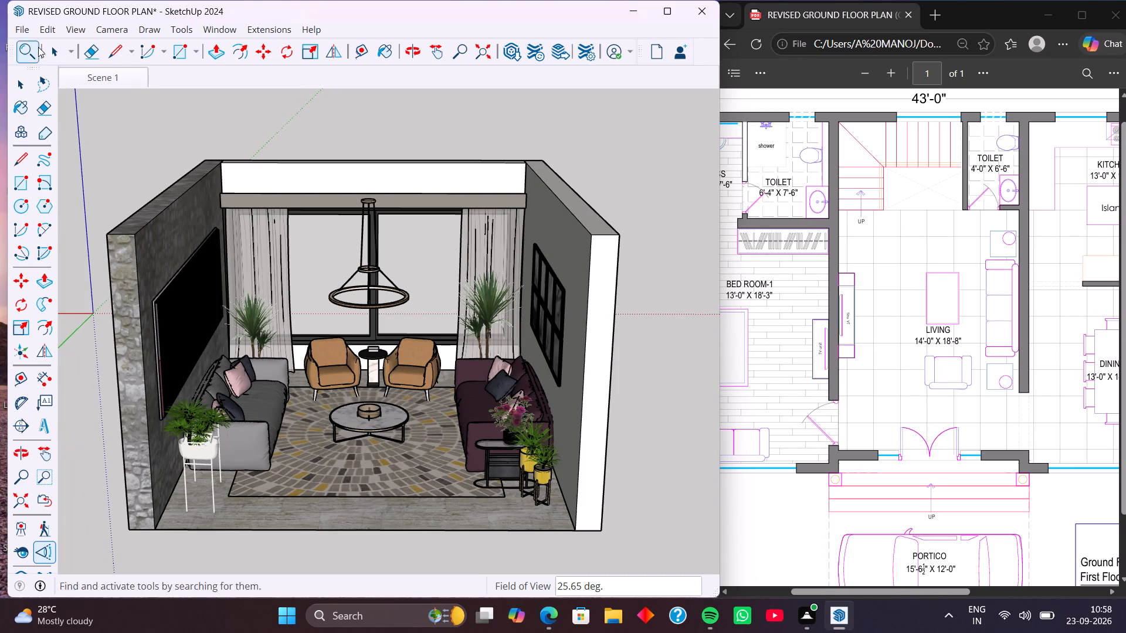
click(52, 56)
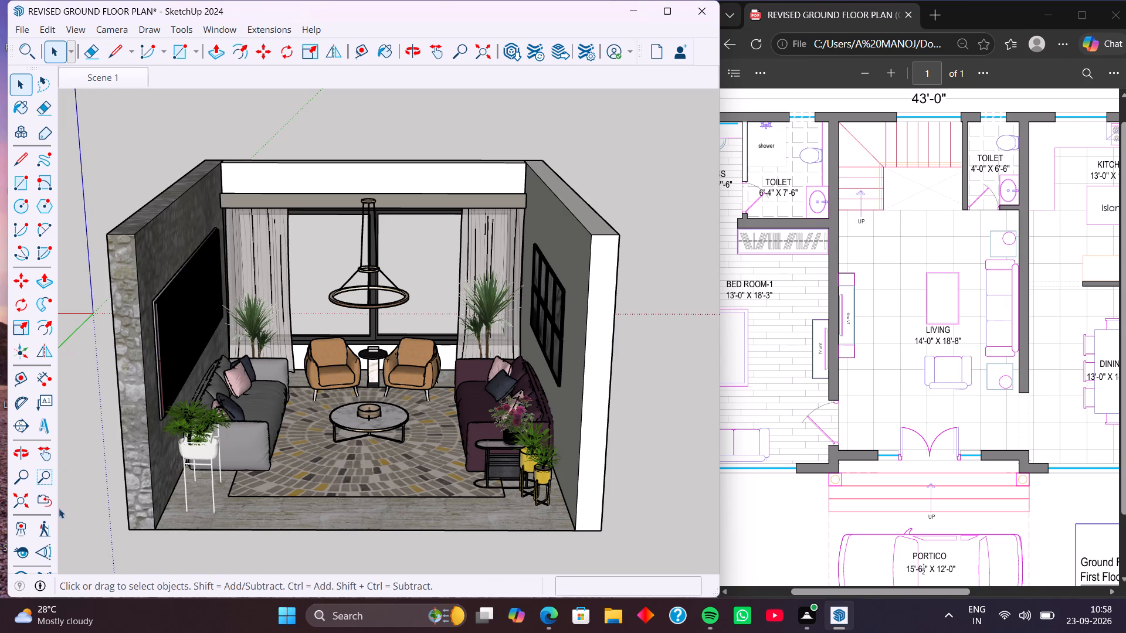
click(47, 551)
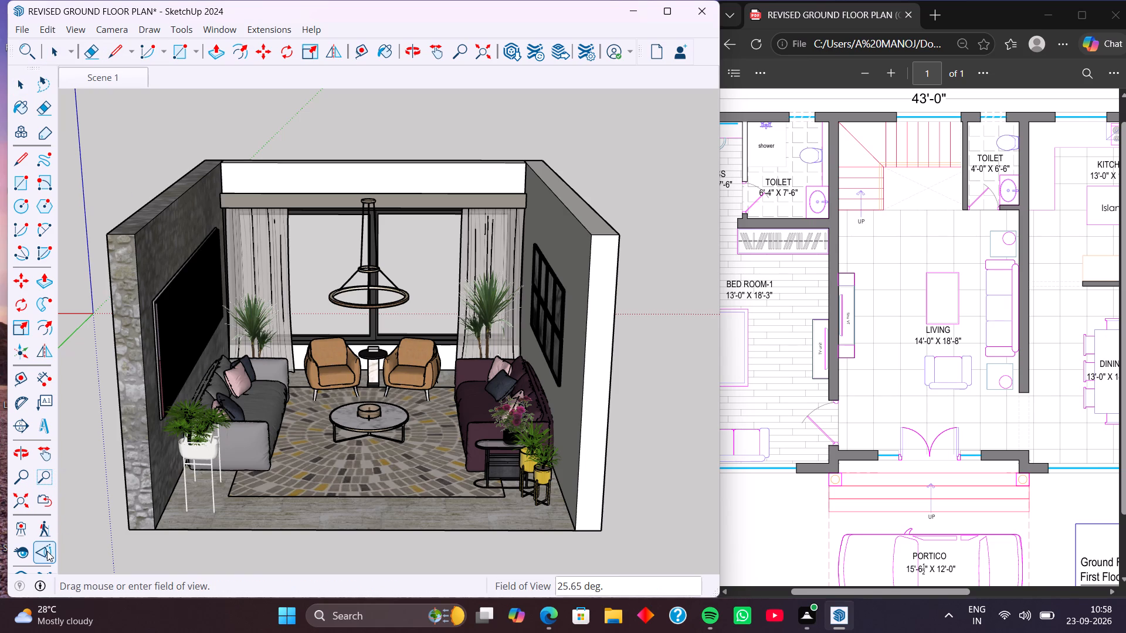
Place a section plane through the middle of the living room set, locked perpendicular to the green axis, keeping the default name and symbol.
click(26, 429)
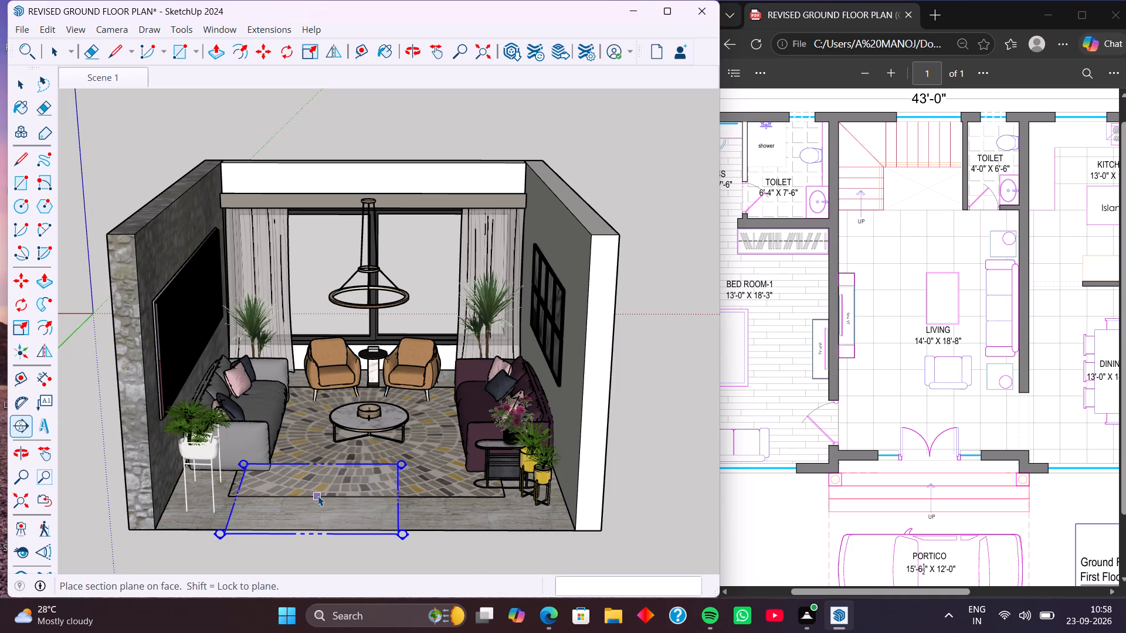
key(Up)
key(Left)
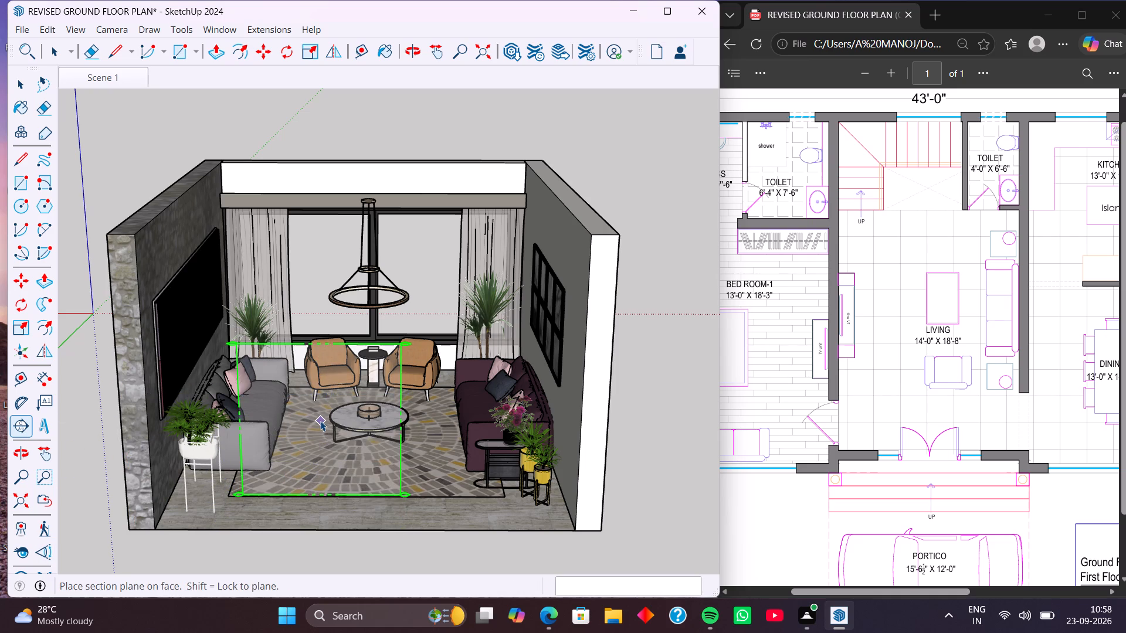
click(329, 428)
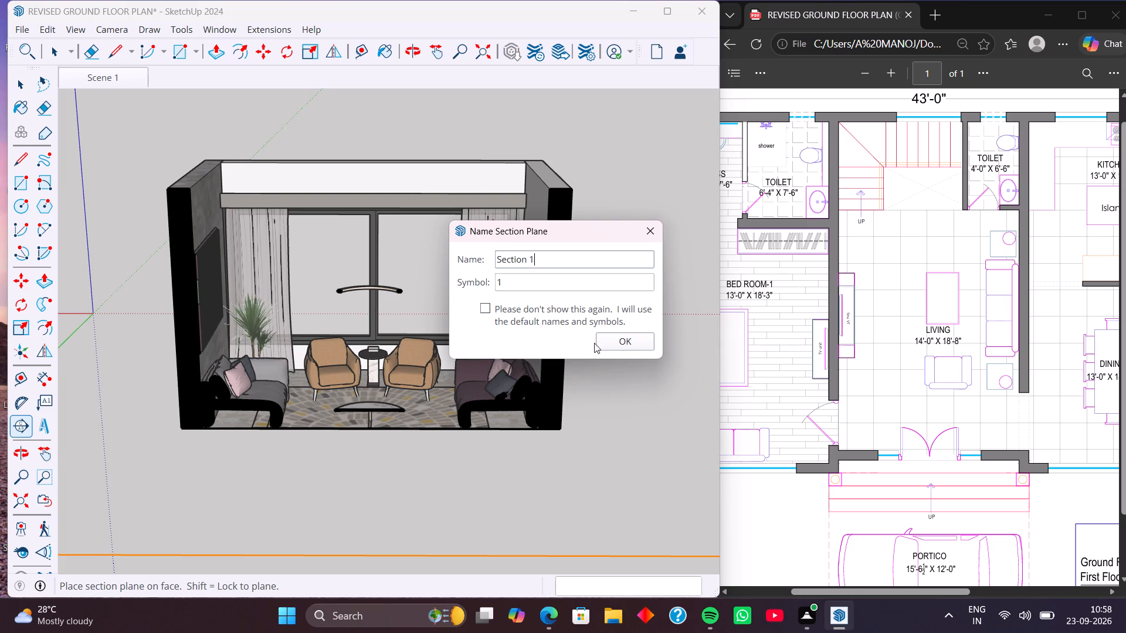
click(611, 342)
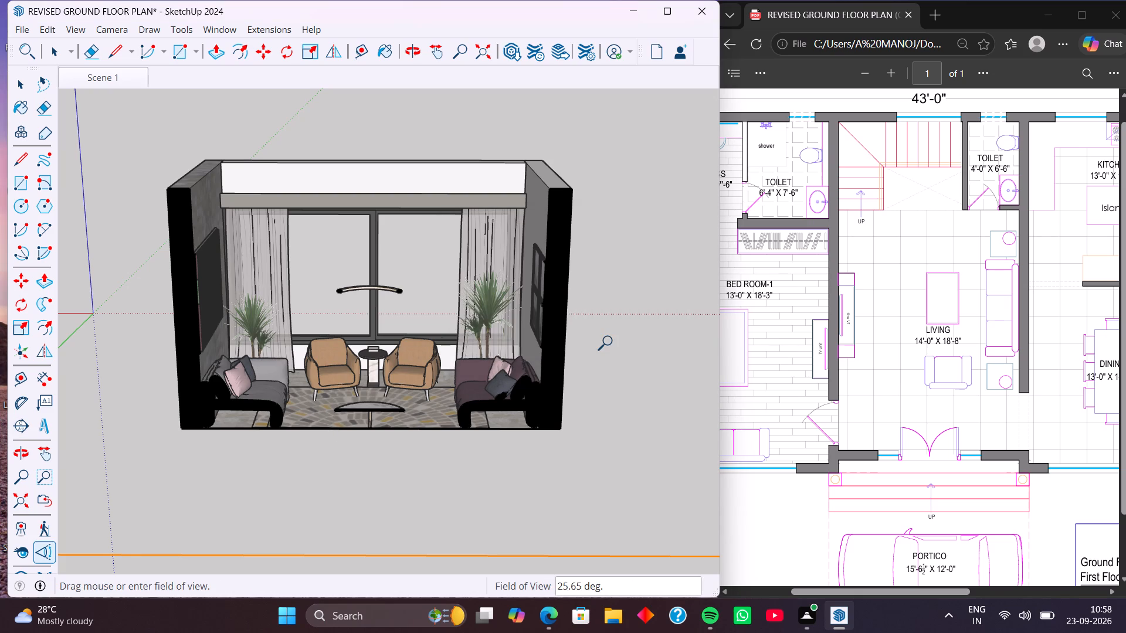
Widen the camera's field of view to about 26.85 degrees.
drag(402, 353, 402, 366)
drag(402, 366, 396, 365)
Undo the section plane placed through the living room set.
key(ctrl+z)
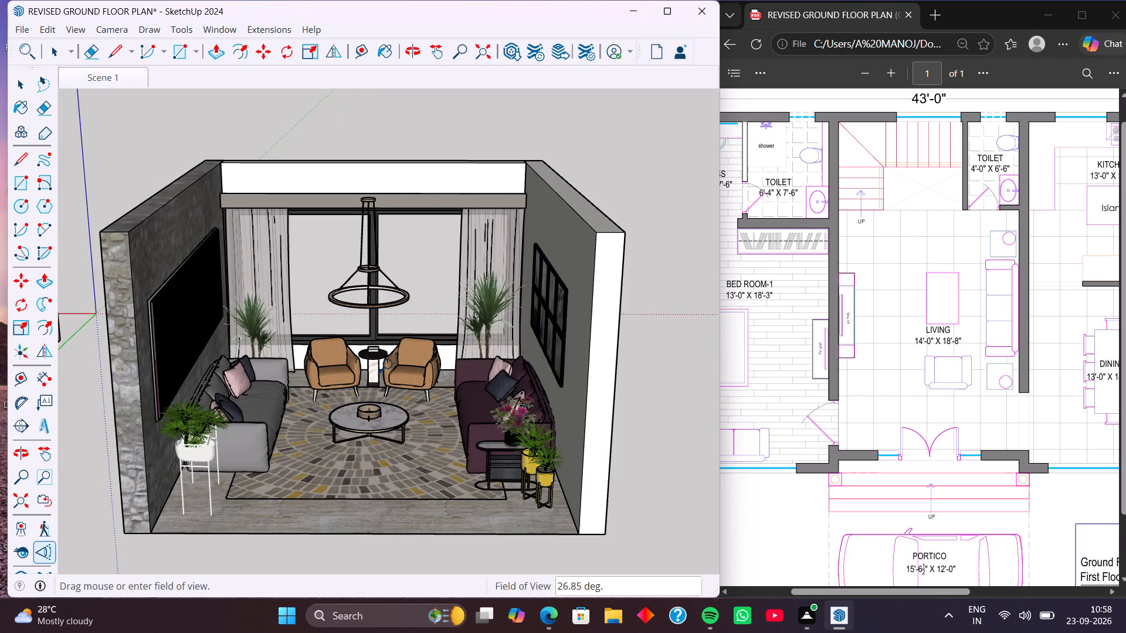
Start a new section plane over the living room set, locked perpendicular to the green axis.
scroll(323, 349, down, 6)
middle_drag(341, 391, 360, 377)
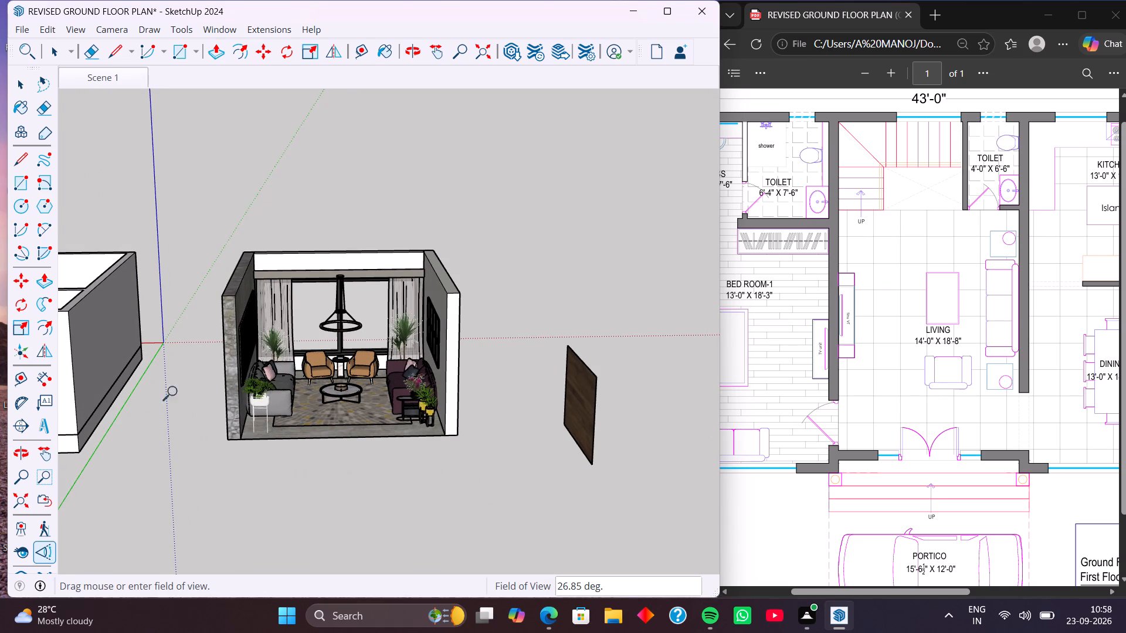
click(13, 424)
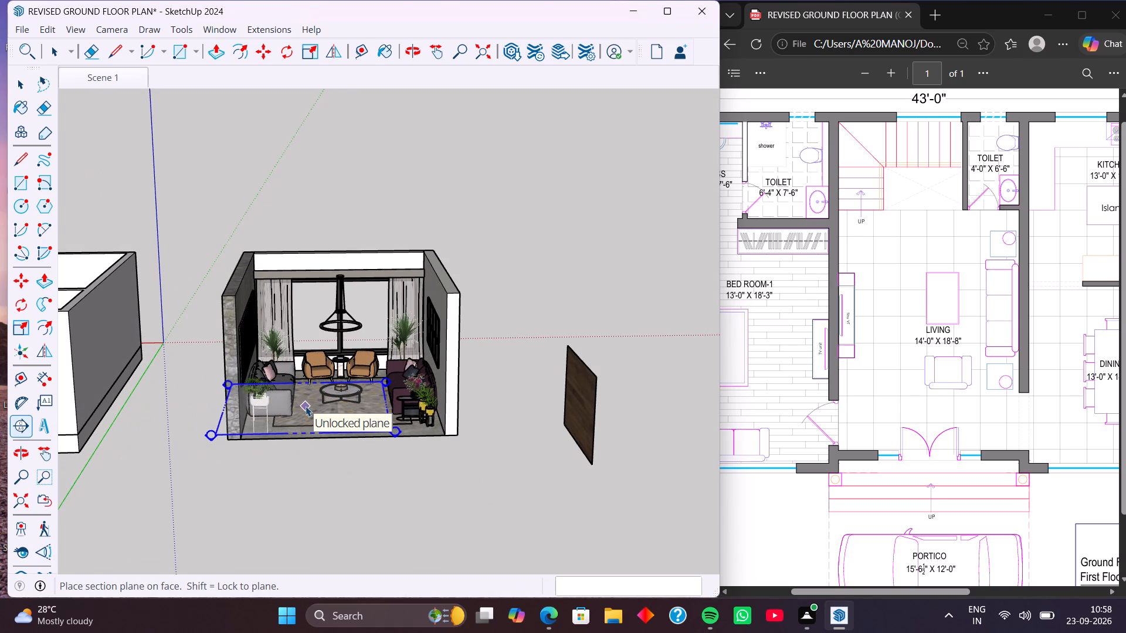
key(Right)
key(Left)
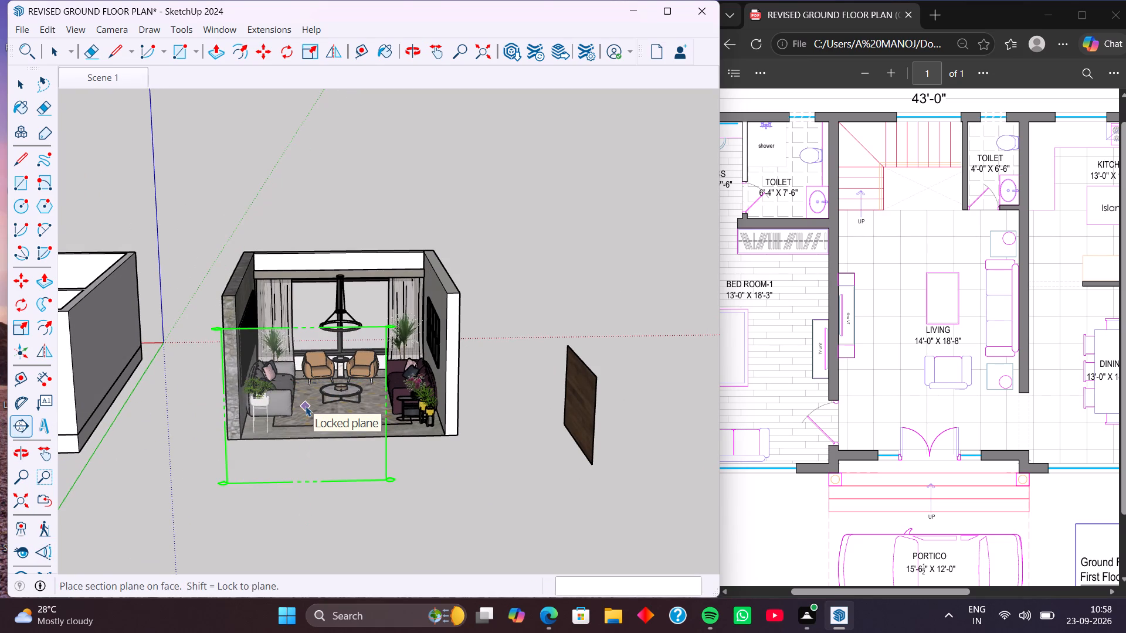
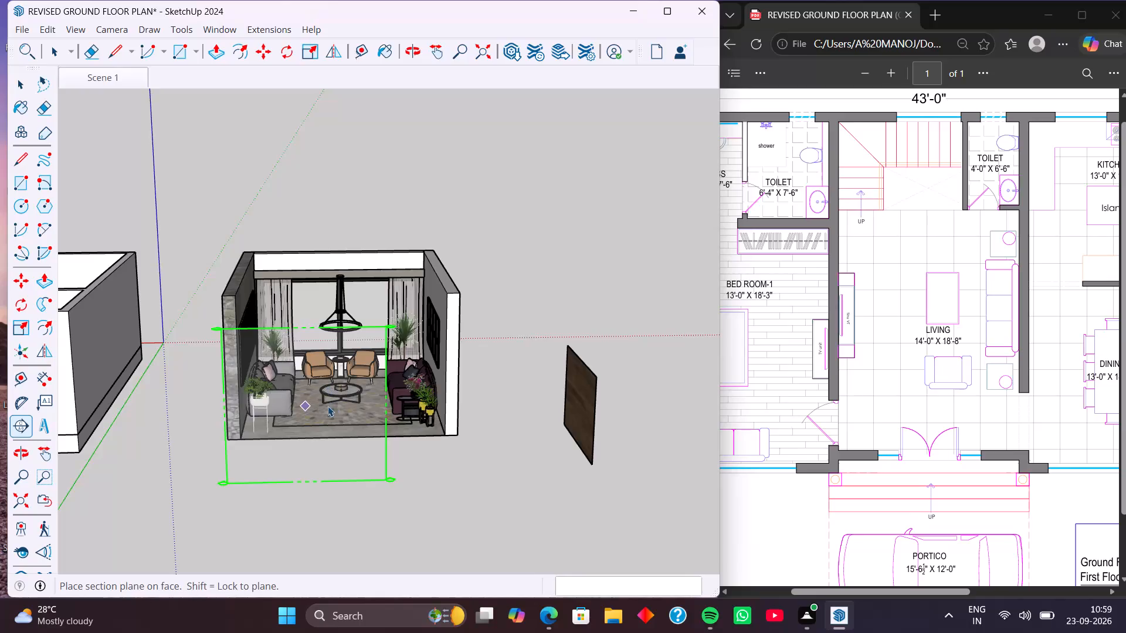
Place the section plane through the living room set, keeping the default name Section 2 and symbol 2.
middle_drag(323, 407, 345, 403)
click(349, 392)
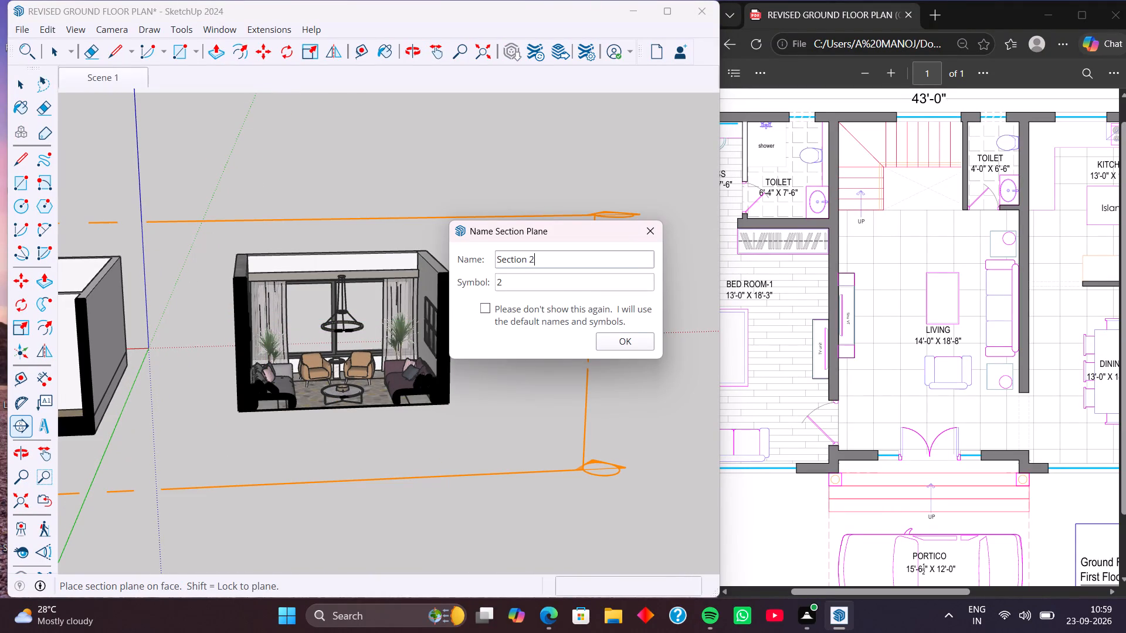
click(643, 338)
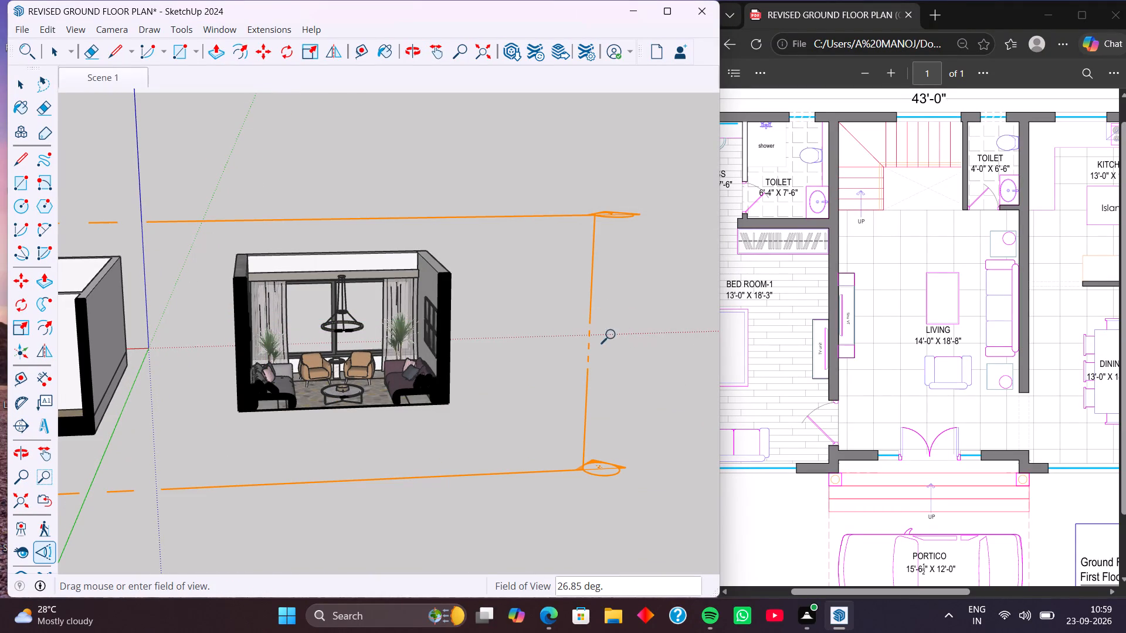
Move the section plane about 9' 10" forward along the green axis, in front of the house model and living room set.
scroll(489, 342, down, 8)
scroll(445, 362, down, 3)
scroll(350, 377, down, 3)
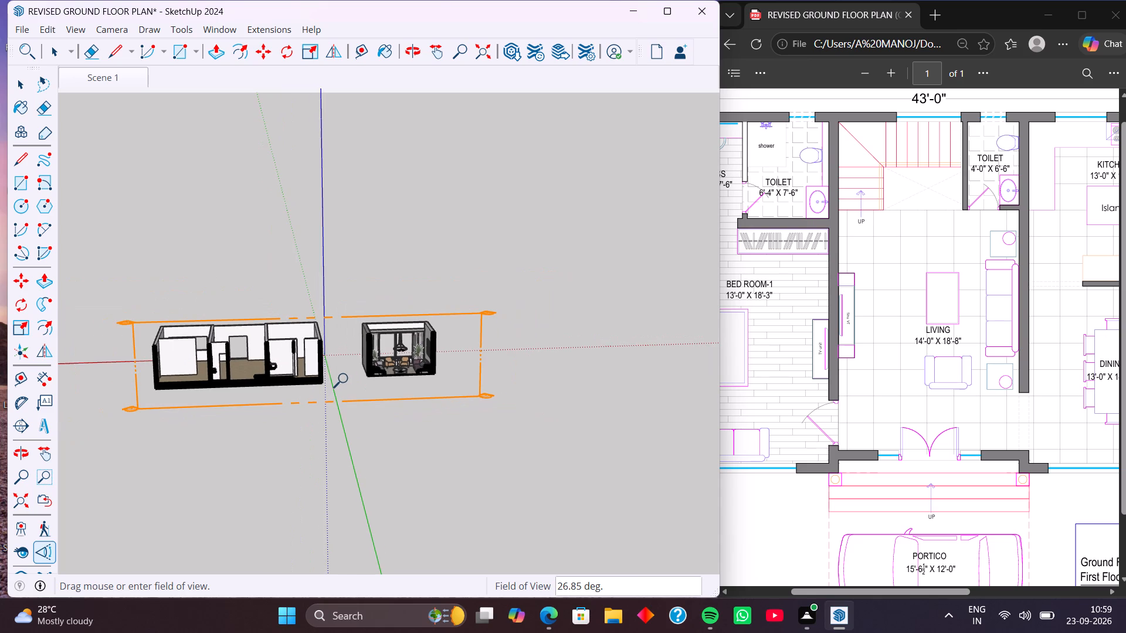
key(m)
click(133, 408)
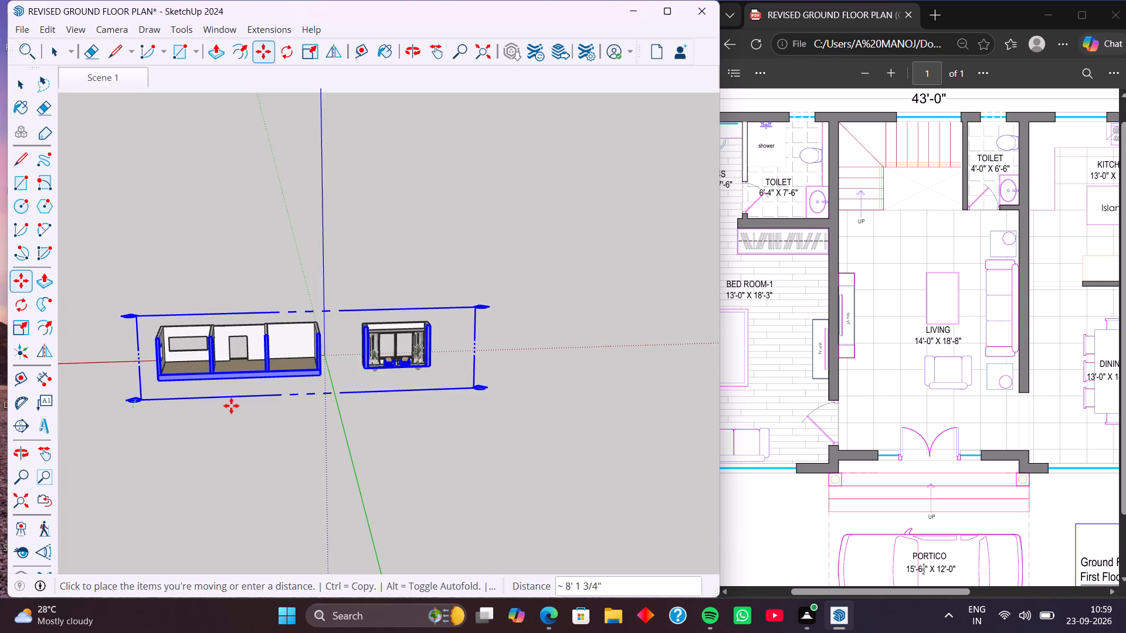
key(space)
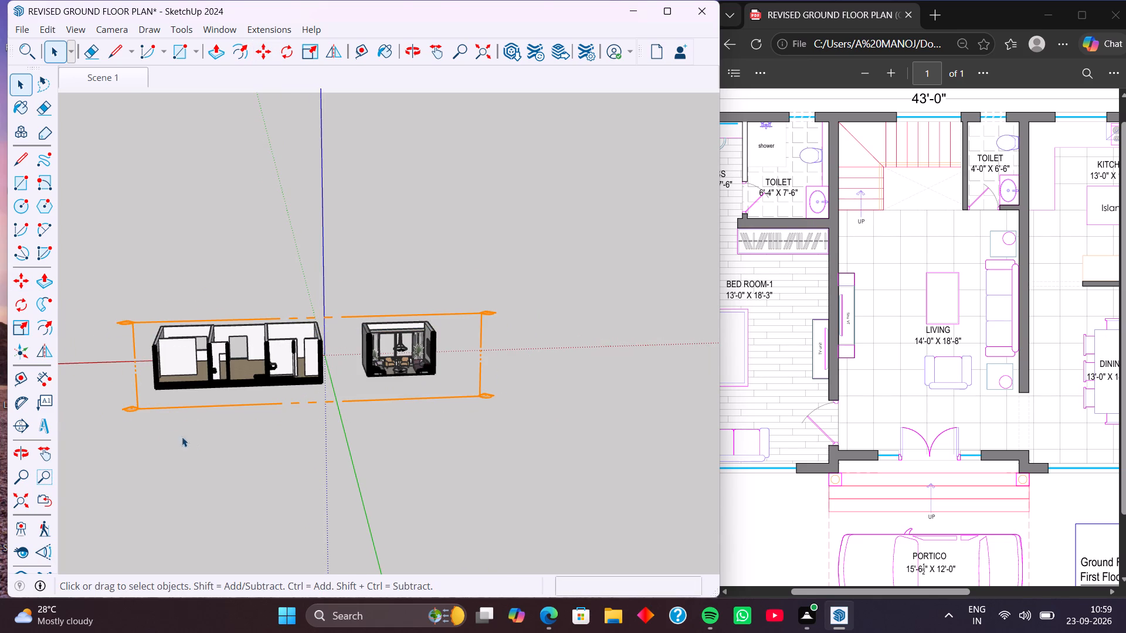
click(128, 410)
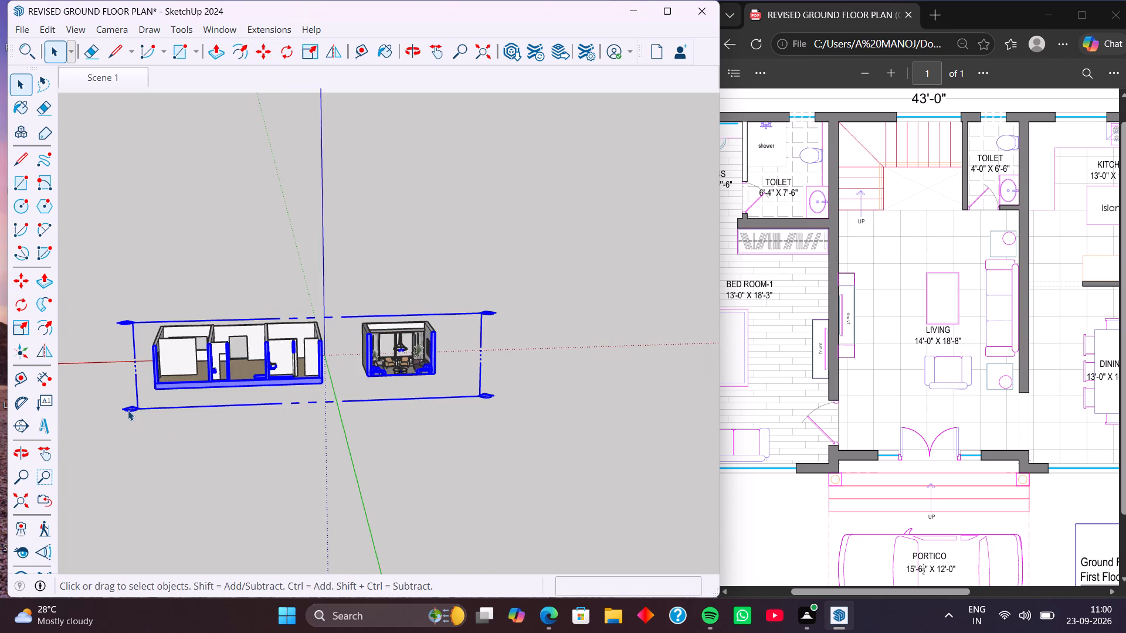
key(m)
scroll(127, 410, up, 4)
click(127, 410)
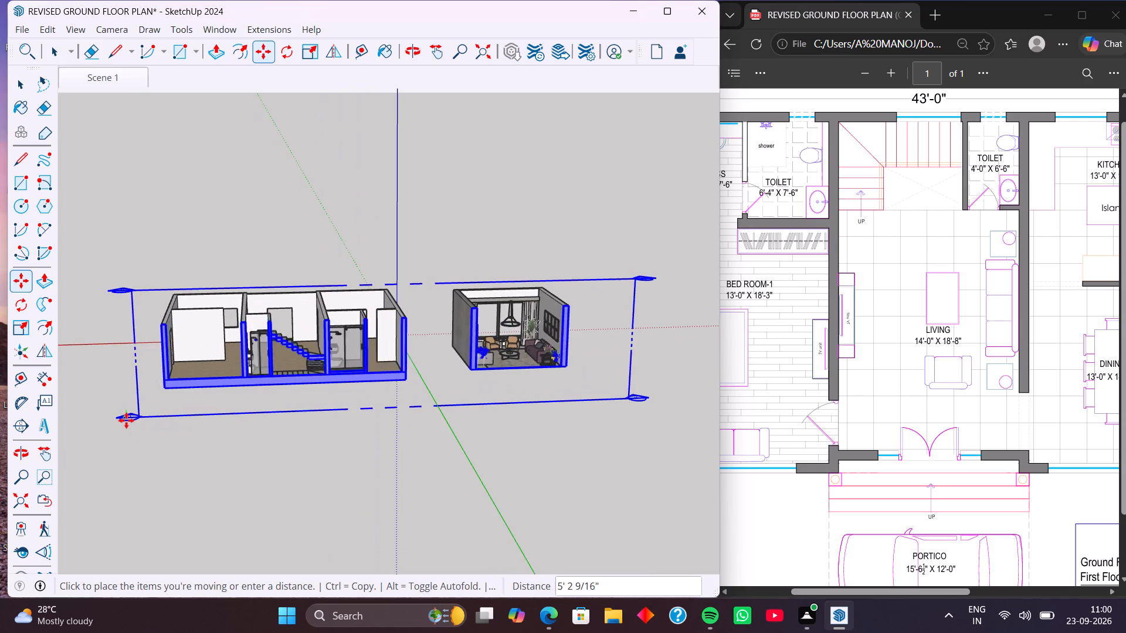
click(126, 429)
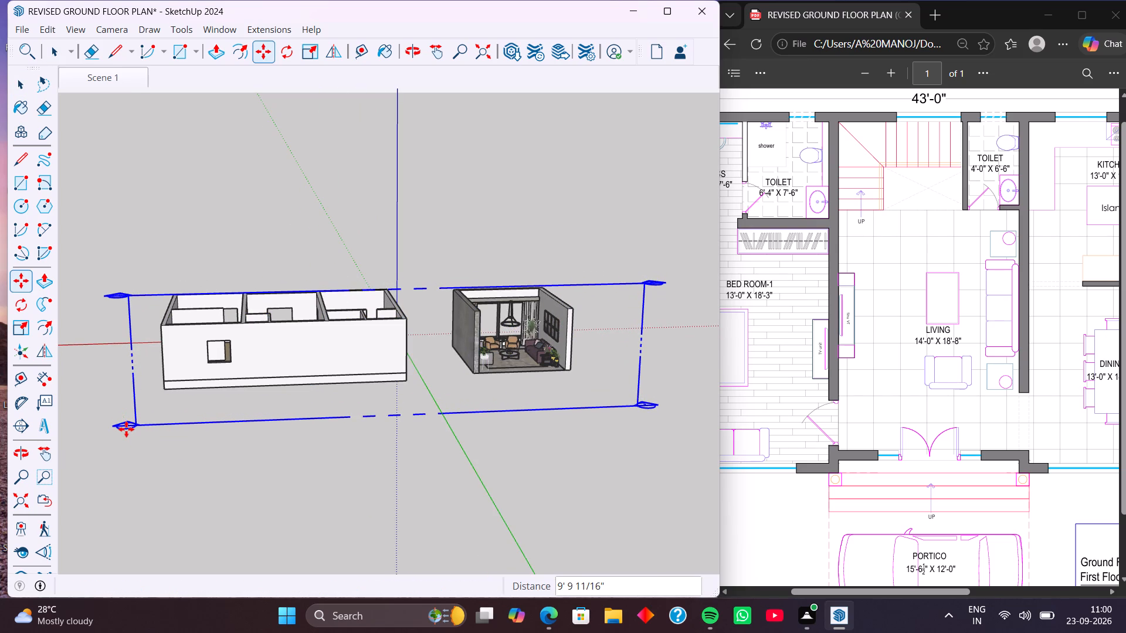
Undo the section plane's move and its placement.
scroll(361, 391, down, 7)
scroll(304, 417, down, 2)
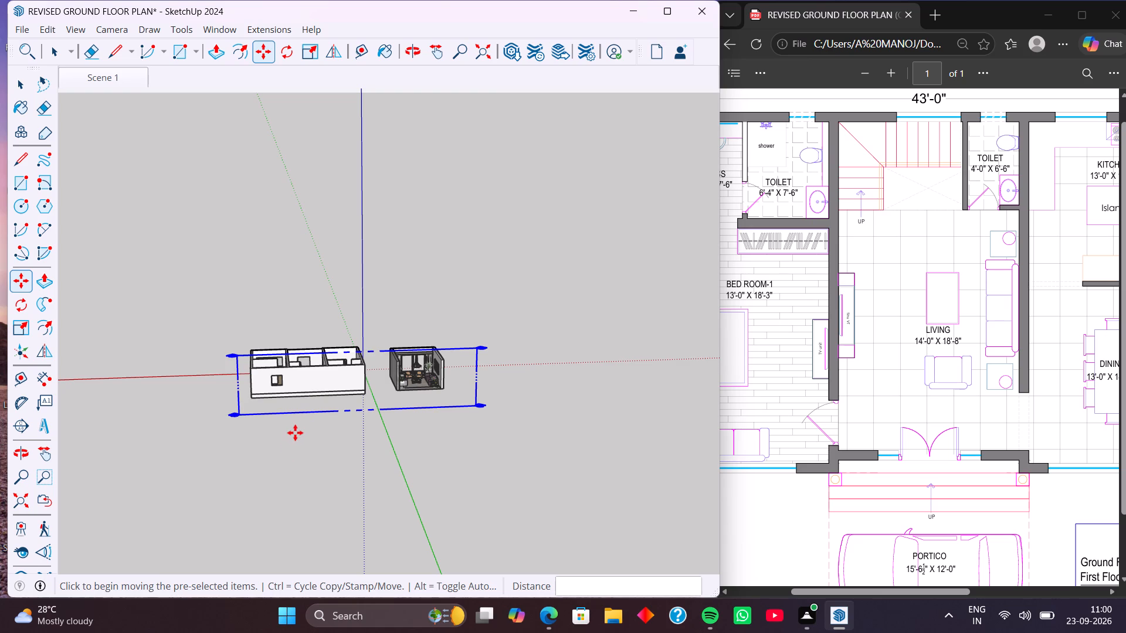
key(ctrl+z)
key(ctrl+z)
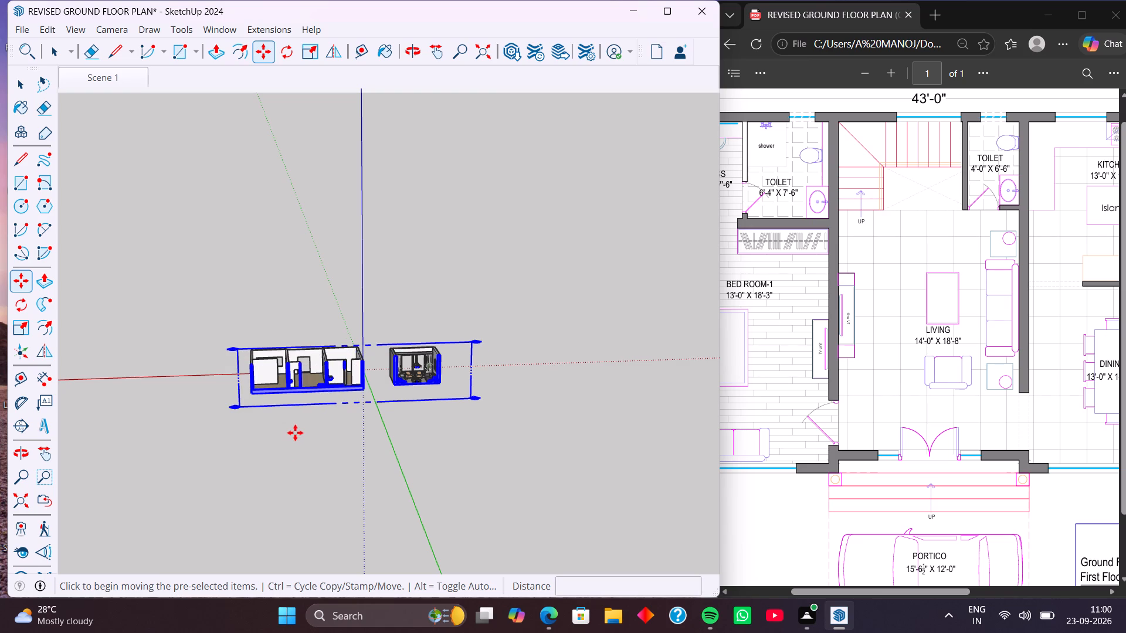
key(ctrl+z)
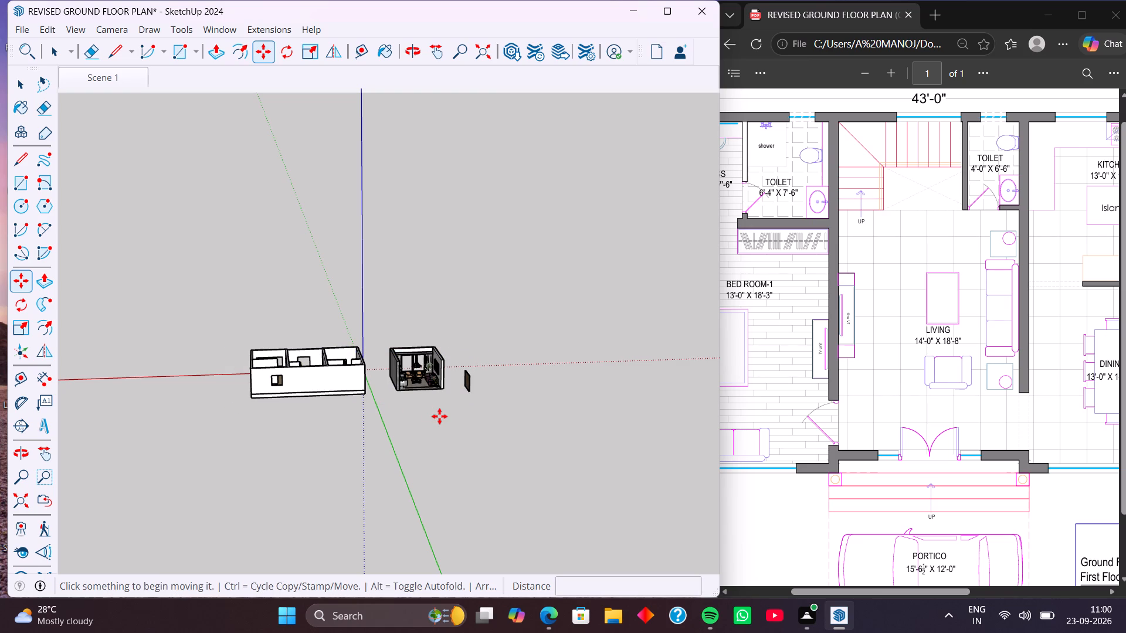
Select the whole ground floor house model beside the living room set and hide it.
scroll(439, 416, up, 8)
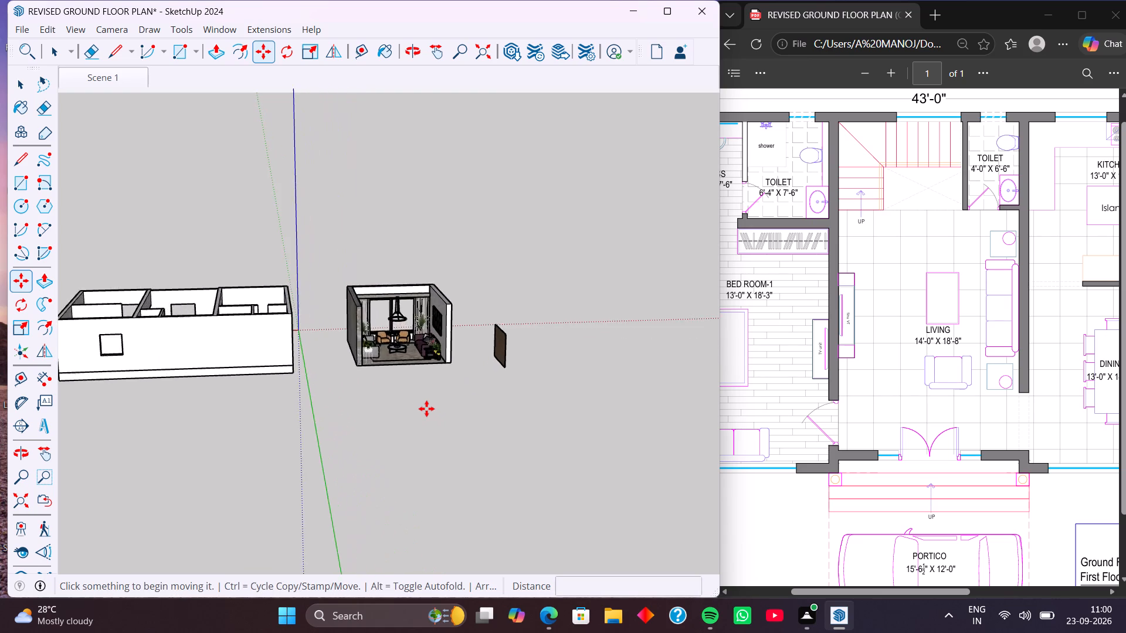
scroll(426, 409, down, 7)
shift+middle_drag(426, 409, 479, 416)
key(space)
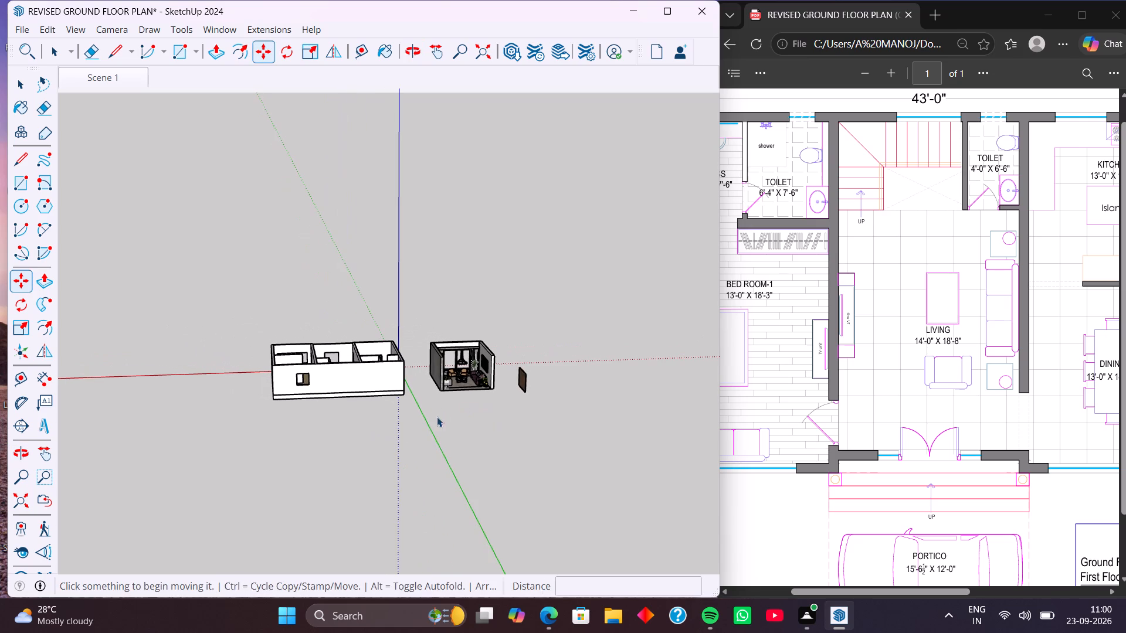
click(337, 382)
right_click(337, 382)
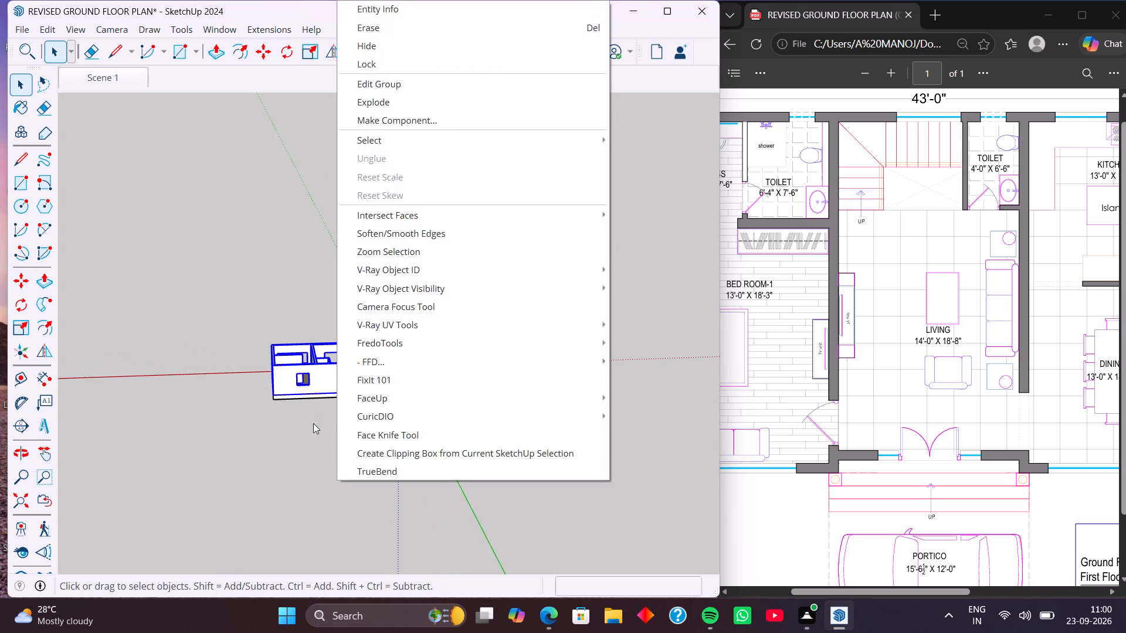
click(311, 428)
middle_drag(307, 418, 289, 516)
middle_drag(394, 346, 382, 484)
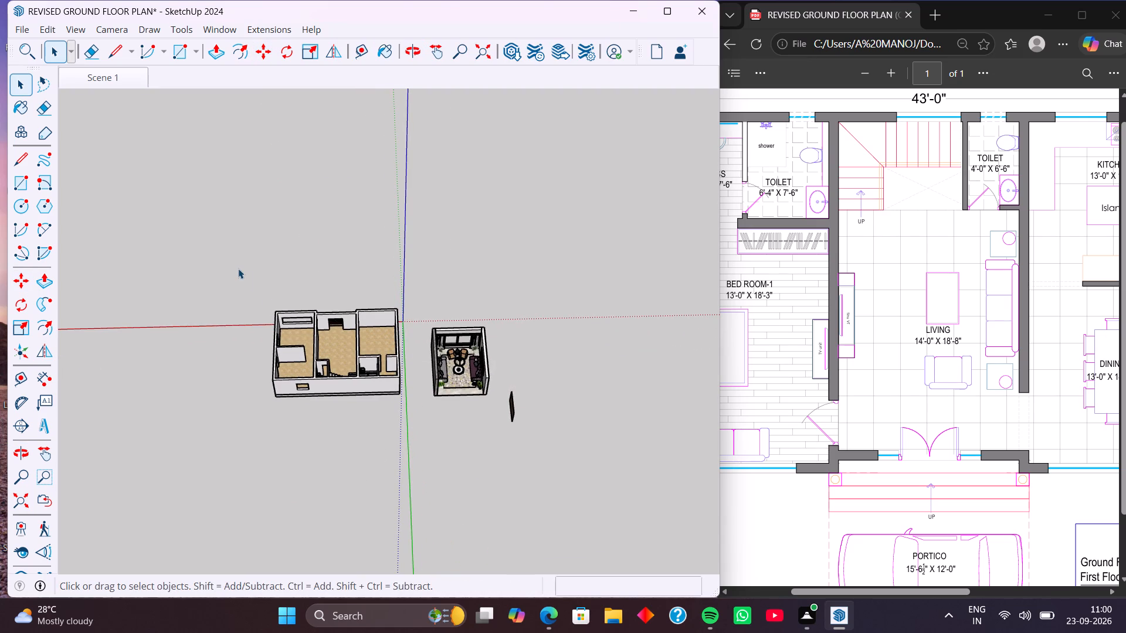
drag(233, 265, 419, 416)
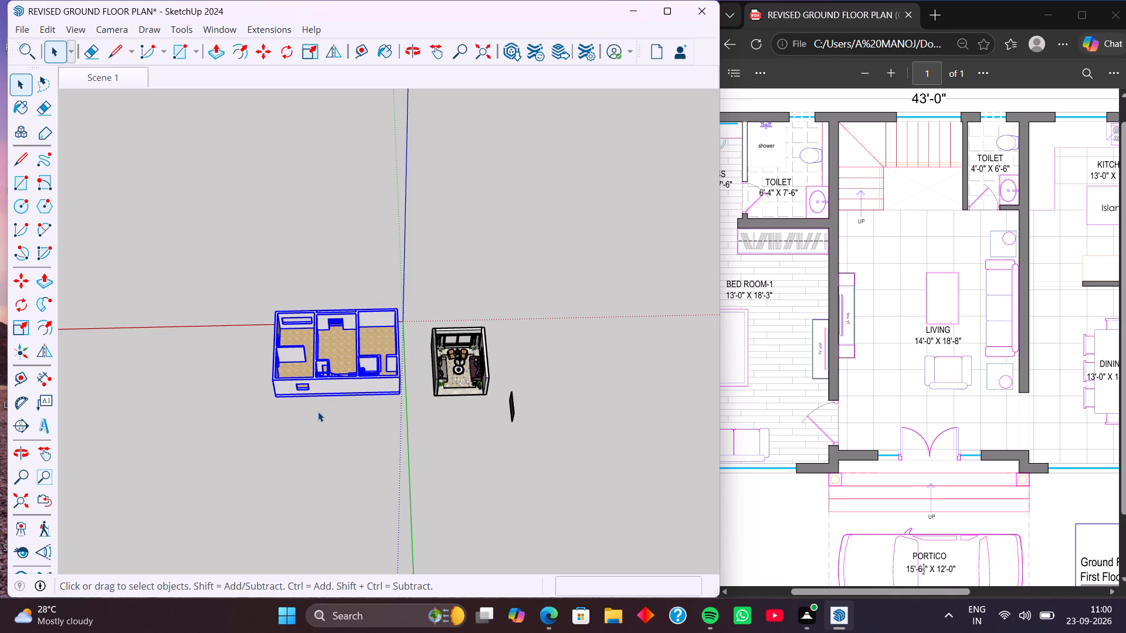
right_click(312, 362)
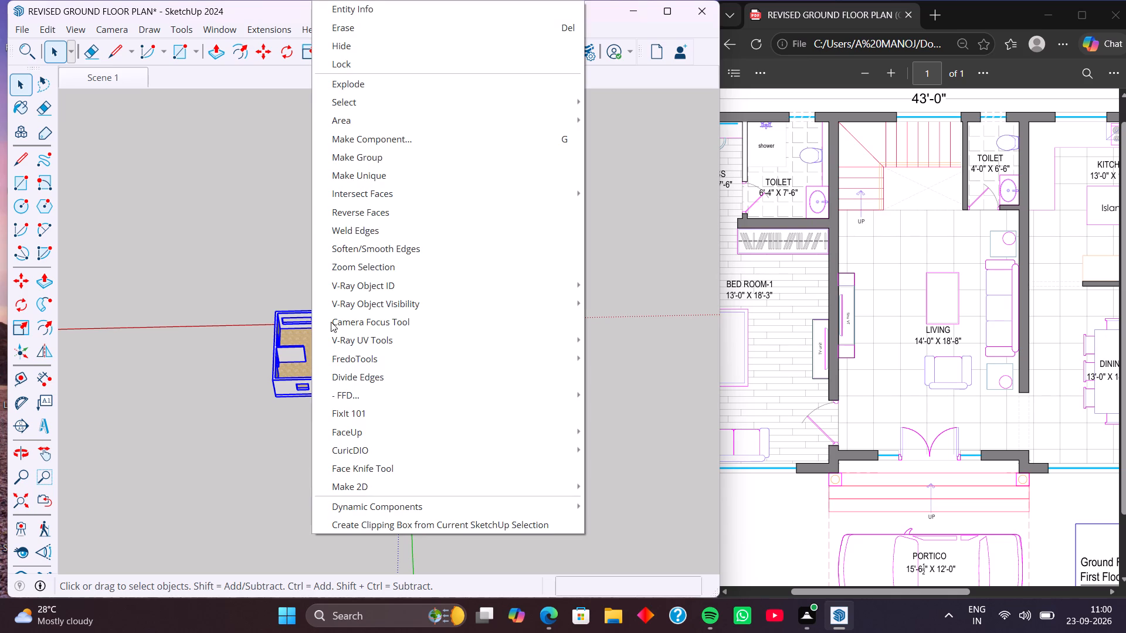
click(369, 52)
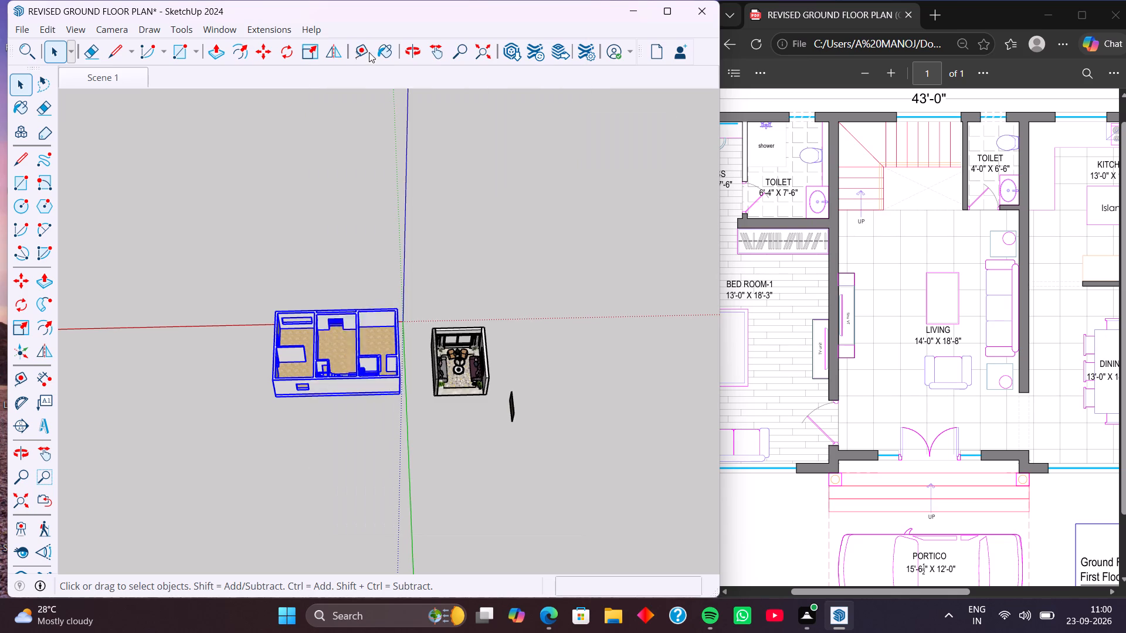
Examine the living room set and the loose wood-textured panel beside it from several sides and from above.
middle_drag(511, 443, 501, 304)
middle_drag(497, 461, 477, 342)
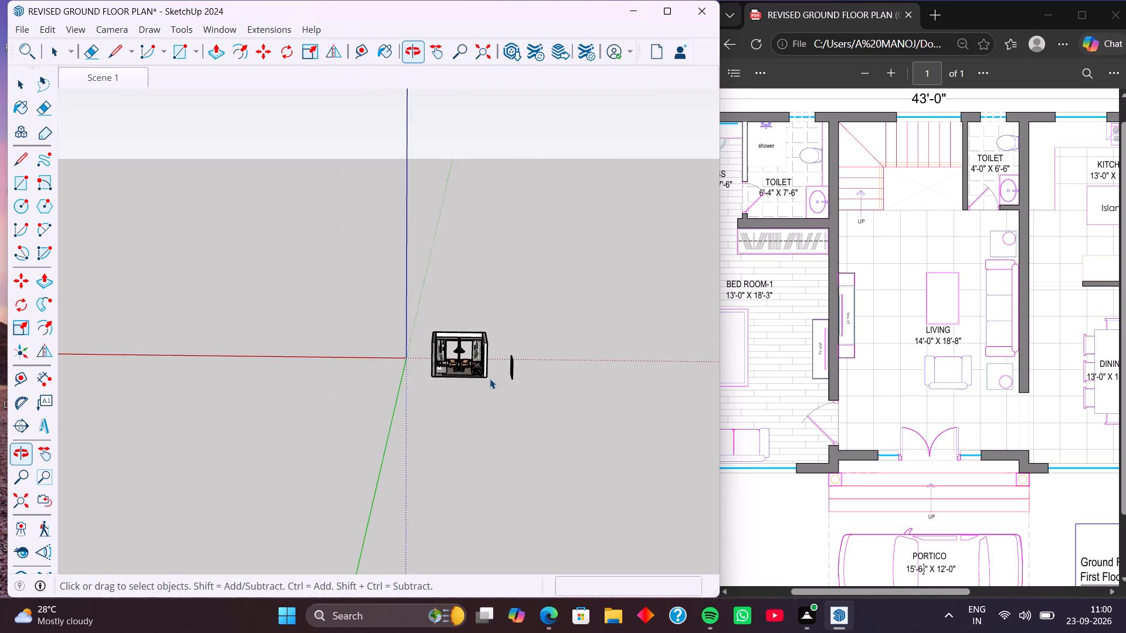
scroll(490, 379, up, 5)
click(528, 359)
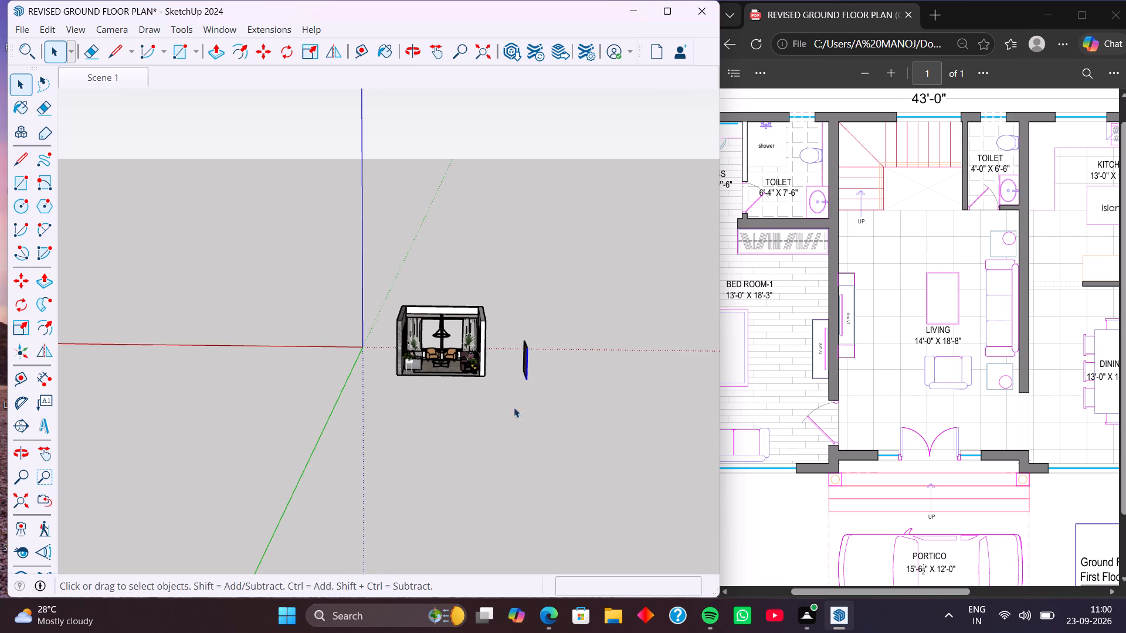
middle_drag(506, 412, 610, 420)
middle_drag(524, 350, 582, 372)
middle_drag(546, 368, 593, 414)
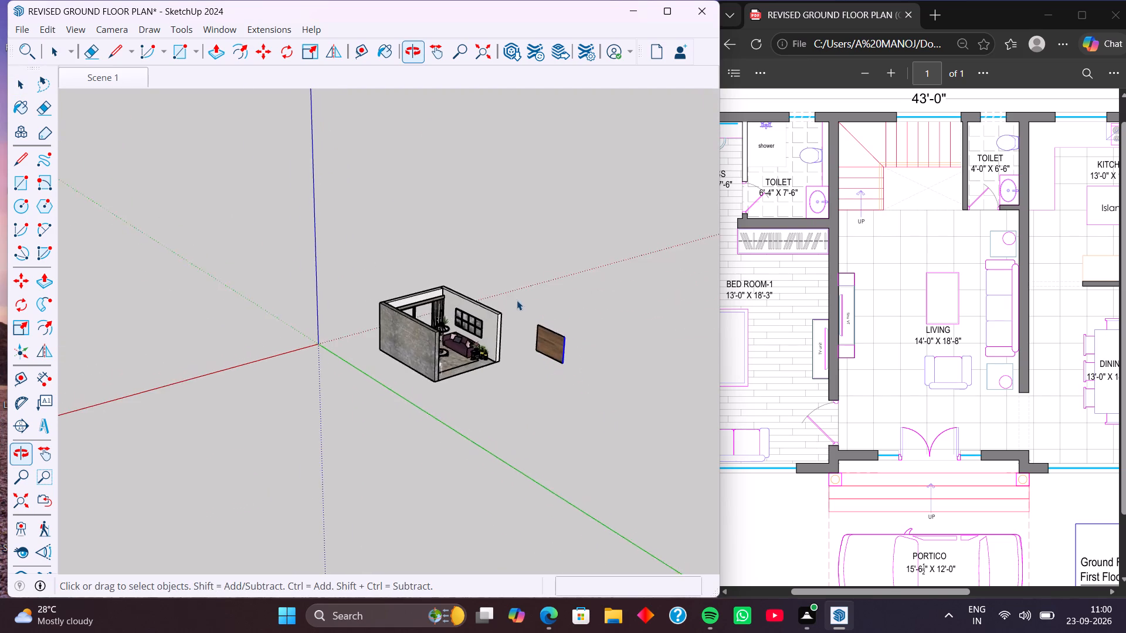
scroll(516, 300, up, 8)
middle_drag(402, 403, 274, 430)
middle_drag(459, 449, 88, 363)
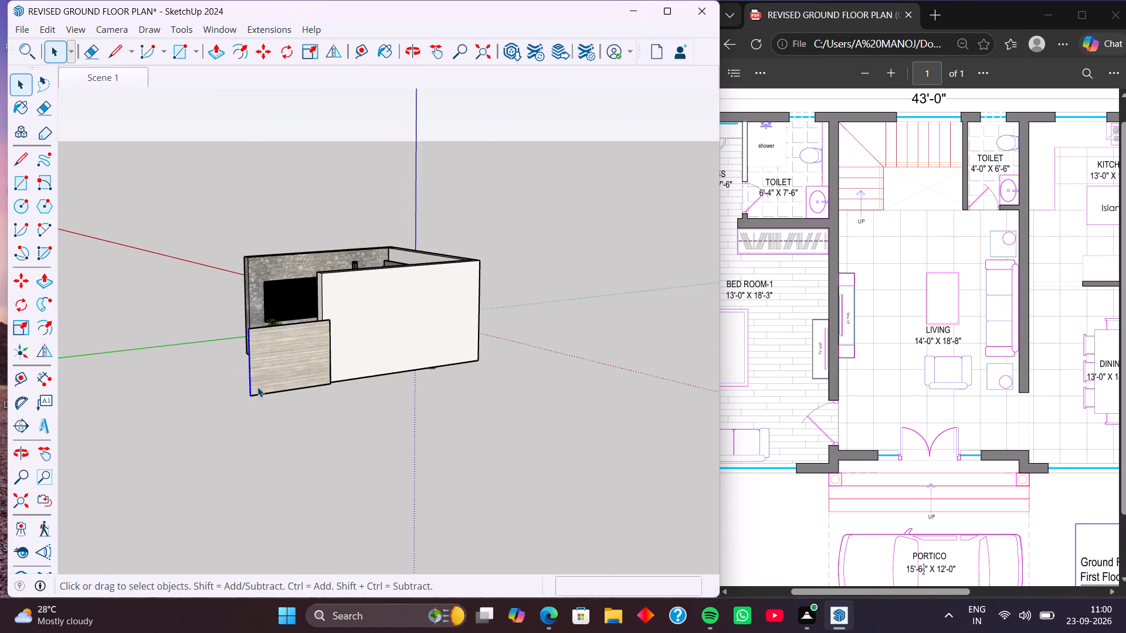
middle_drag(229, 390, 426, 458)
middle_drag(306, 428, 547, 443)
middle_drag(424, 397, 568, 388)
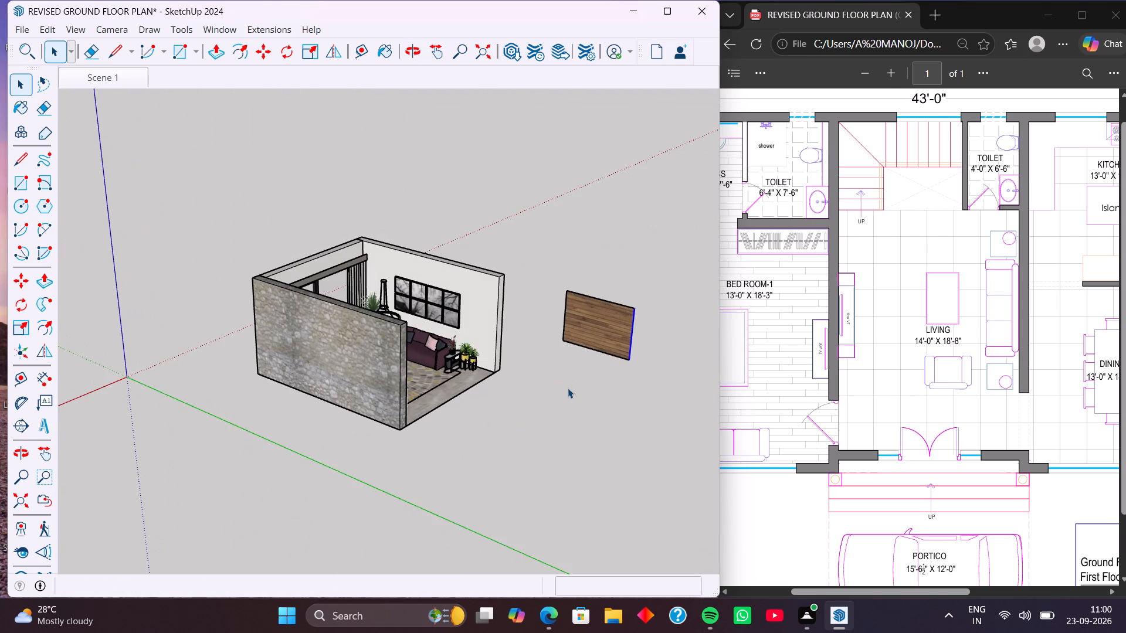
scroll(568, 388, down, 3)
middle_drag(576, 373, 425, 393)
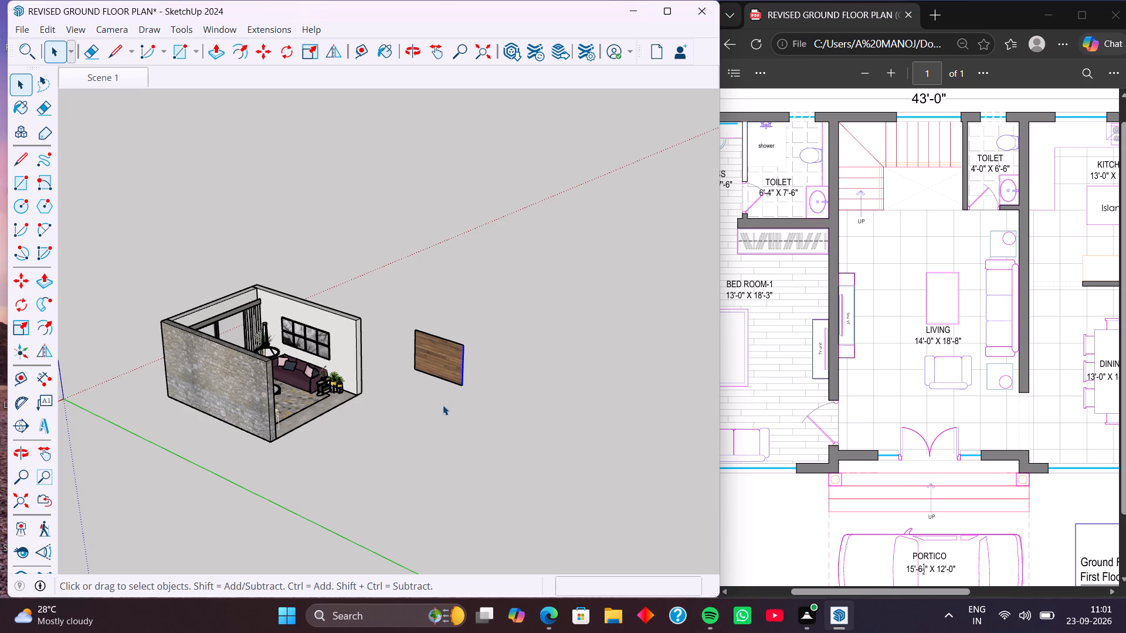
middle_drag(440, 409, 333, 448)
middle_drag(427, 427, 355, 447)
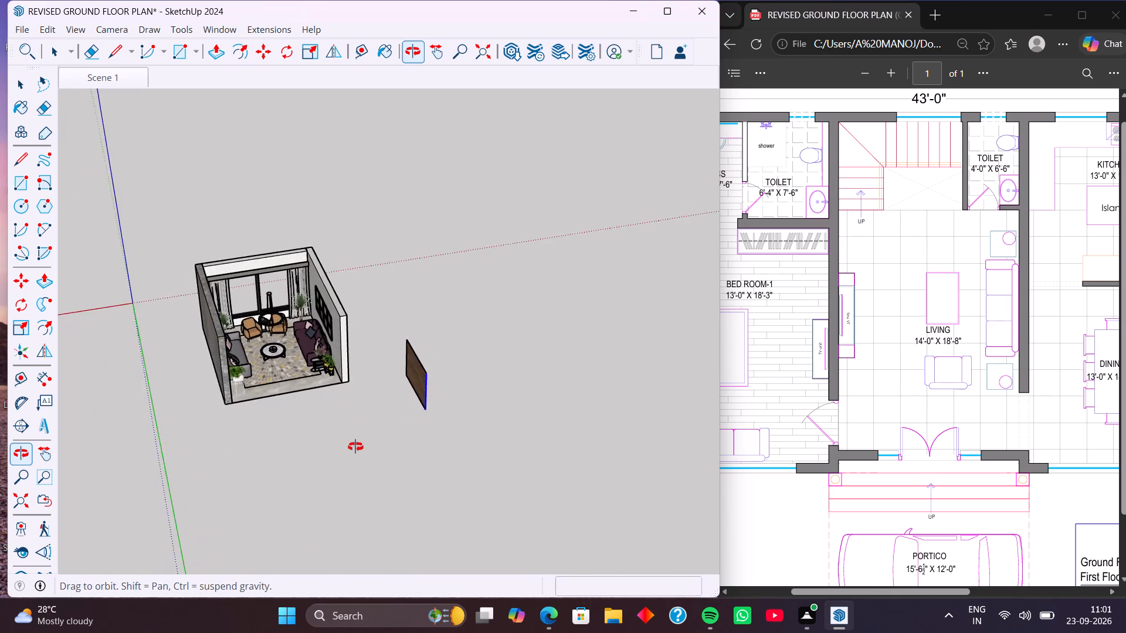
middle_drag(355, 447, 333, 486)
middle_drag(357, 423, 332, 504)
middle_drag(358, 431, 347, 484)
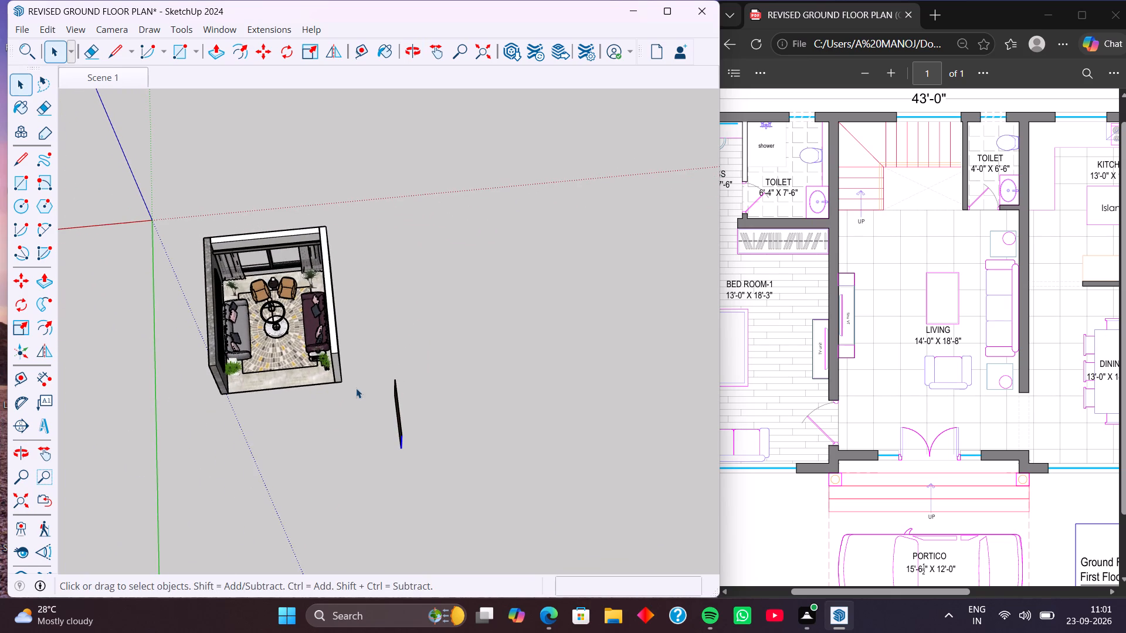
Delete the loose wood-textured panel standing beside the living room set, including its face and edges.
drag(367, 352, 460, 474)
right_click(398, 434)
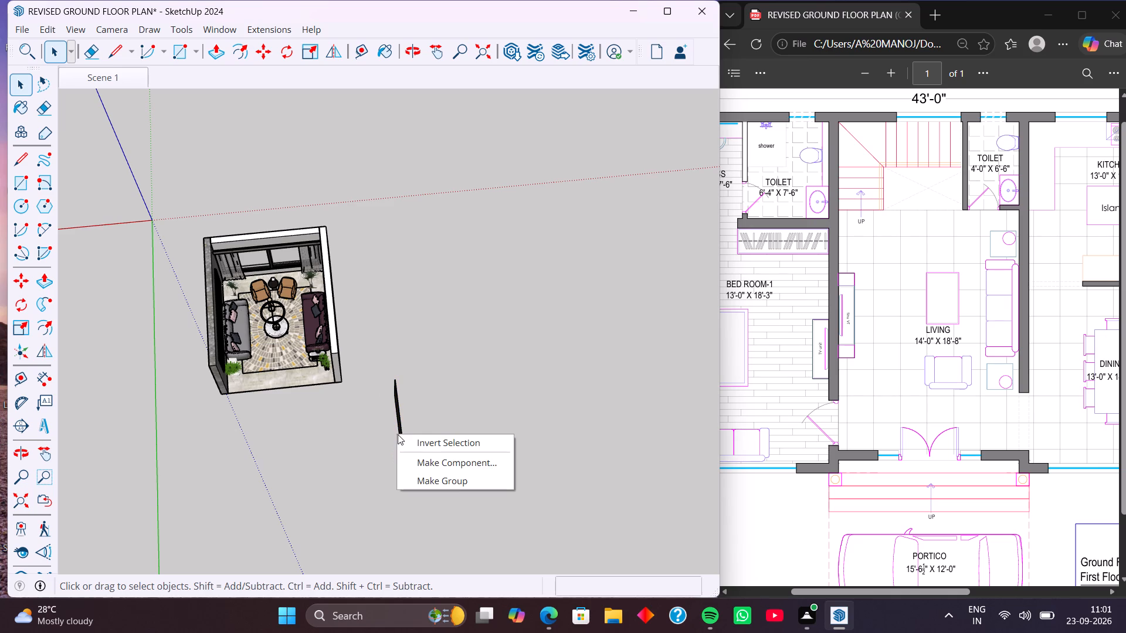
click(434, 397)
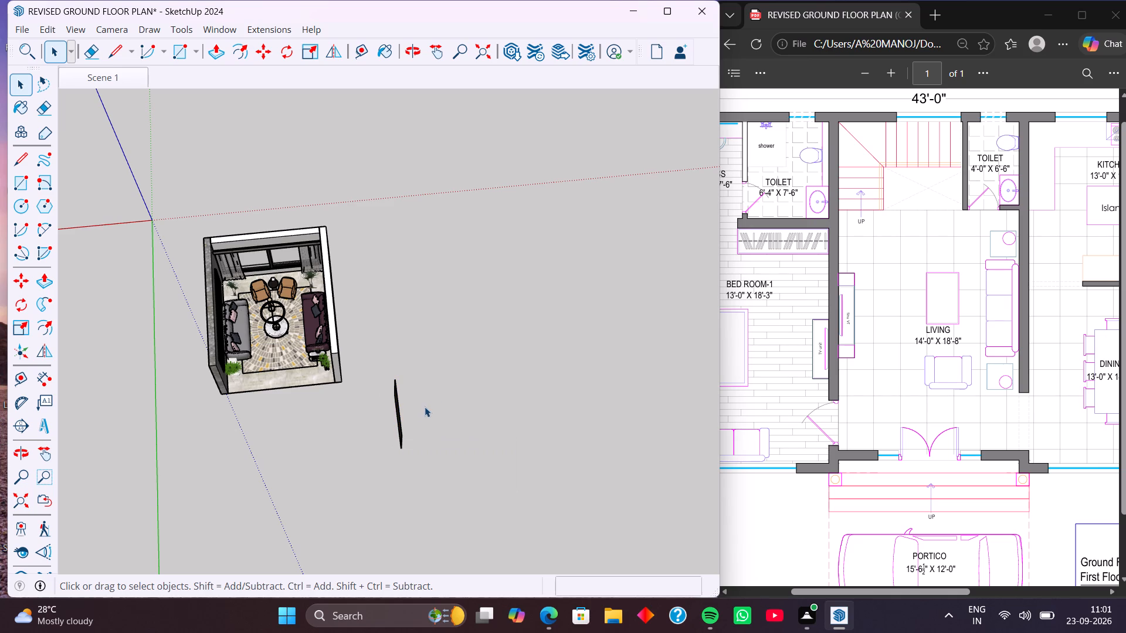
triple_click(396, 397)
double_click(396, 397)
middle_drag(392, 415, 435, 284)
middle_drag(432, 393, 515, 372)
scroll(458, 383, up, 3)
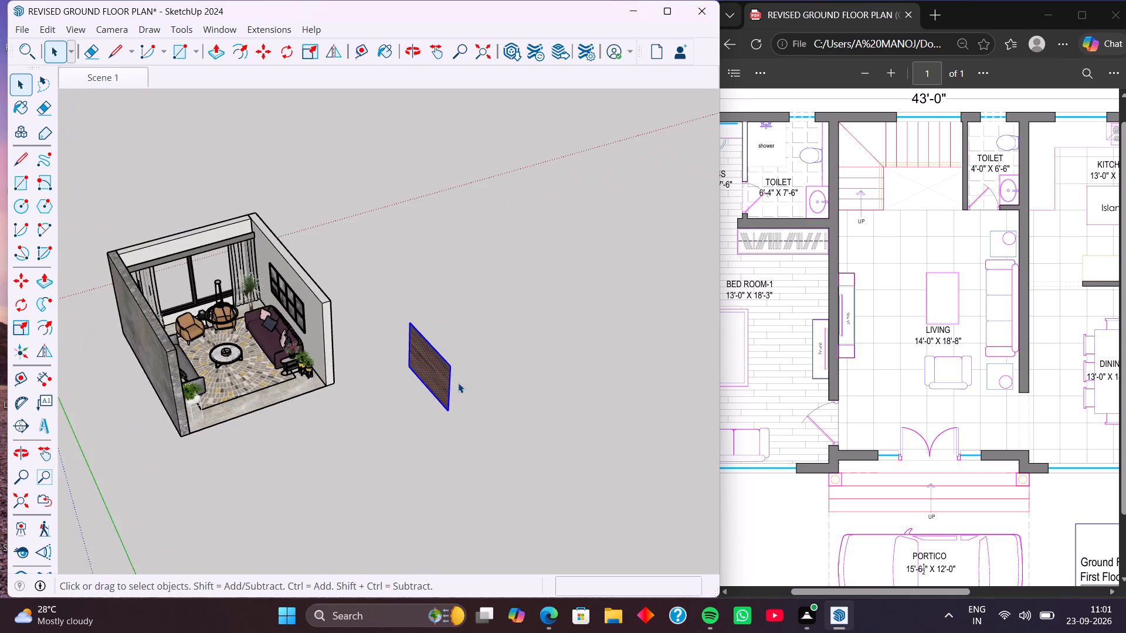
scroll(458, 383, up, 2)
right_click(434, 375)
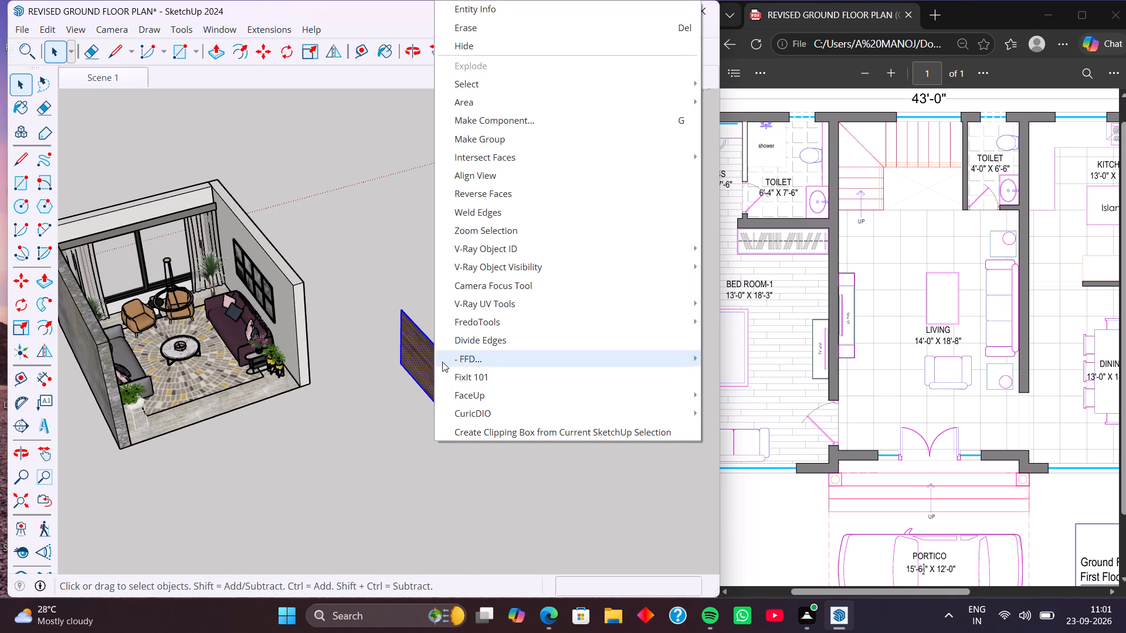
click(409, 427)
key(Delete)
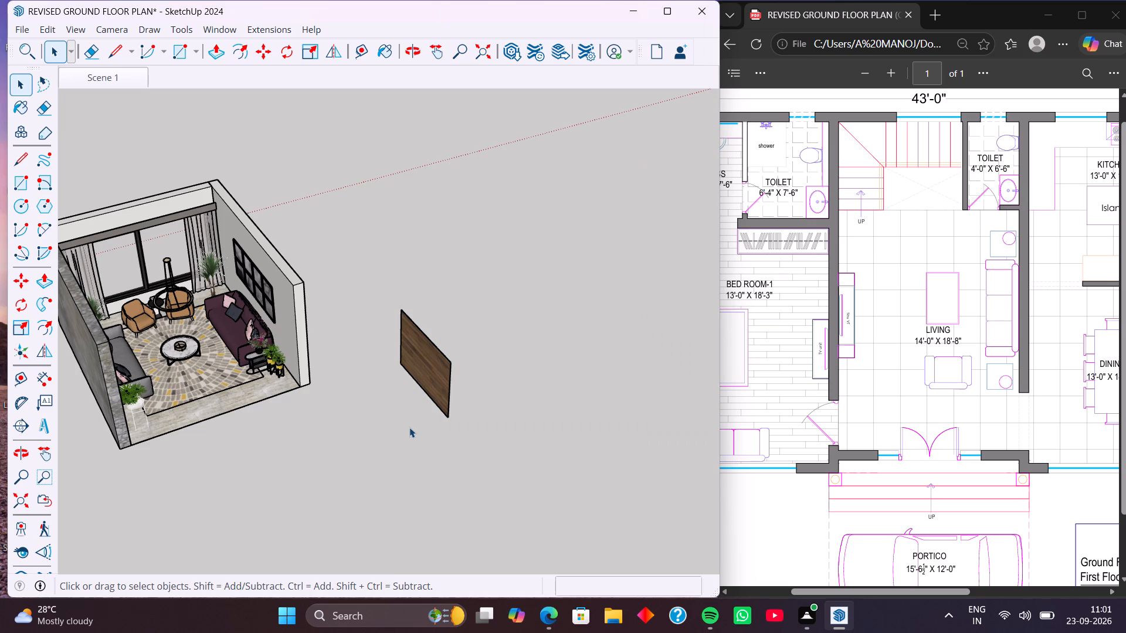
triple_click(432, 355)
key(Delete)
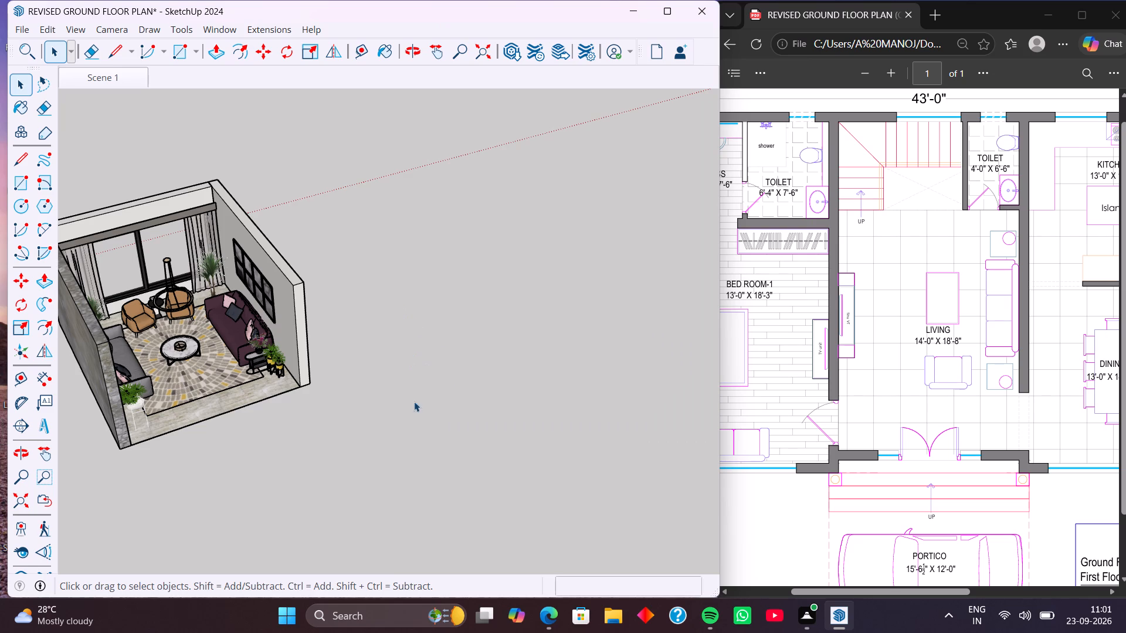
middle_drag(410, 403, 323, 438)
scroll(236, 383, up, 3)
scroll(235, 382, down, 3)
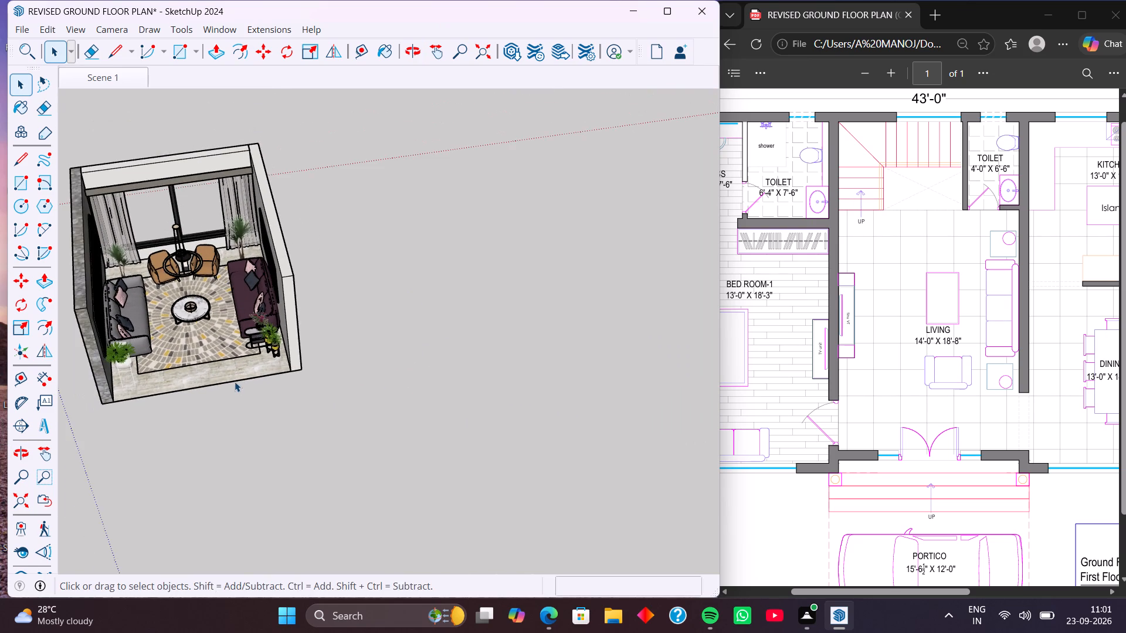
Examine the furnished living room set from its open front, facing the window wall.
shift+middle_drag(235, 382, 328, 452)
middle_drag(326, 451, 237, 333)
scroll(265, 368, up, 4)
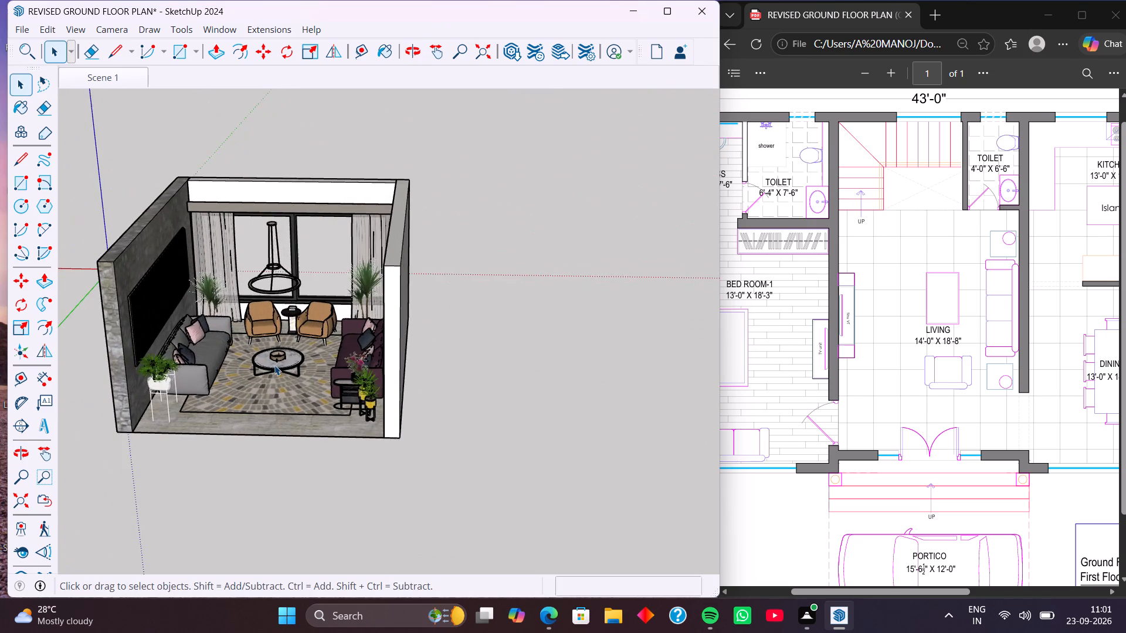
middle_drag(274, 365, 295, 360)
shift+middle_drag(304, 350, 378, 363)
middle_drag(382, 366, 383, 347)
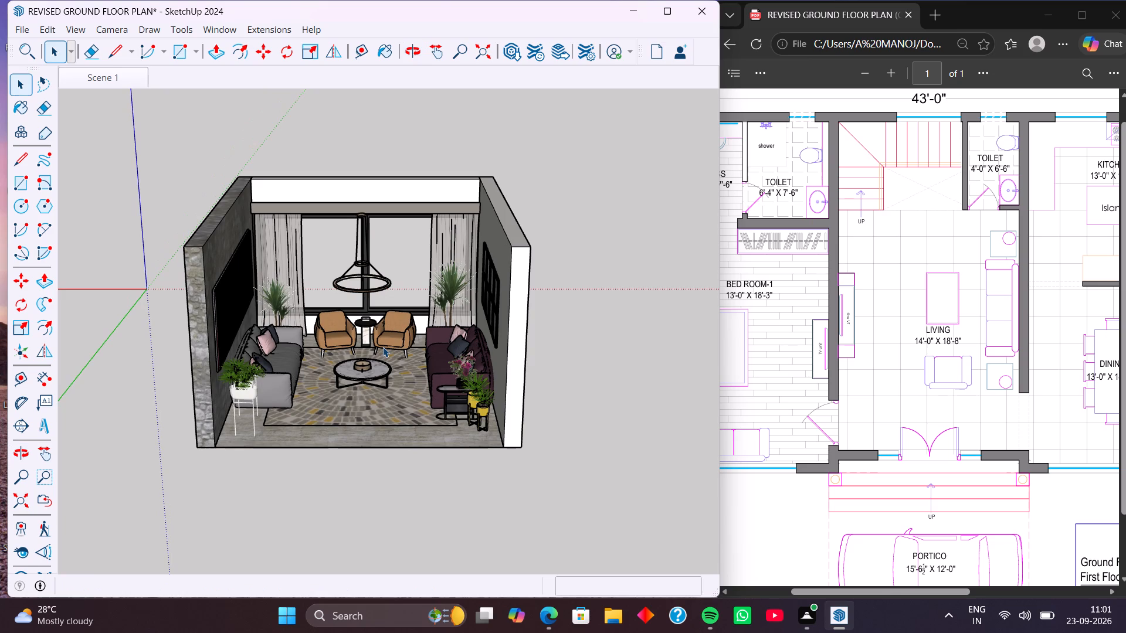
scroll(301, 284, up, 4)
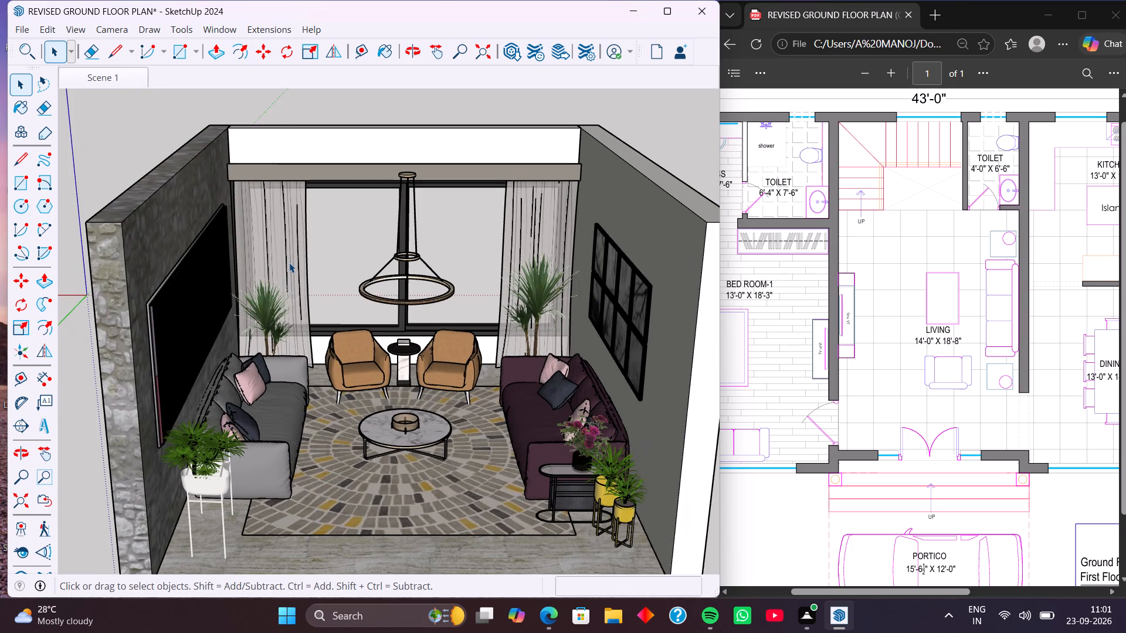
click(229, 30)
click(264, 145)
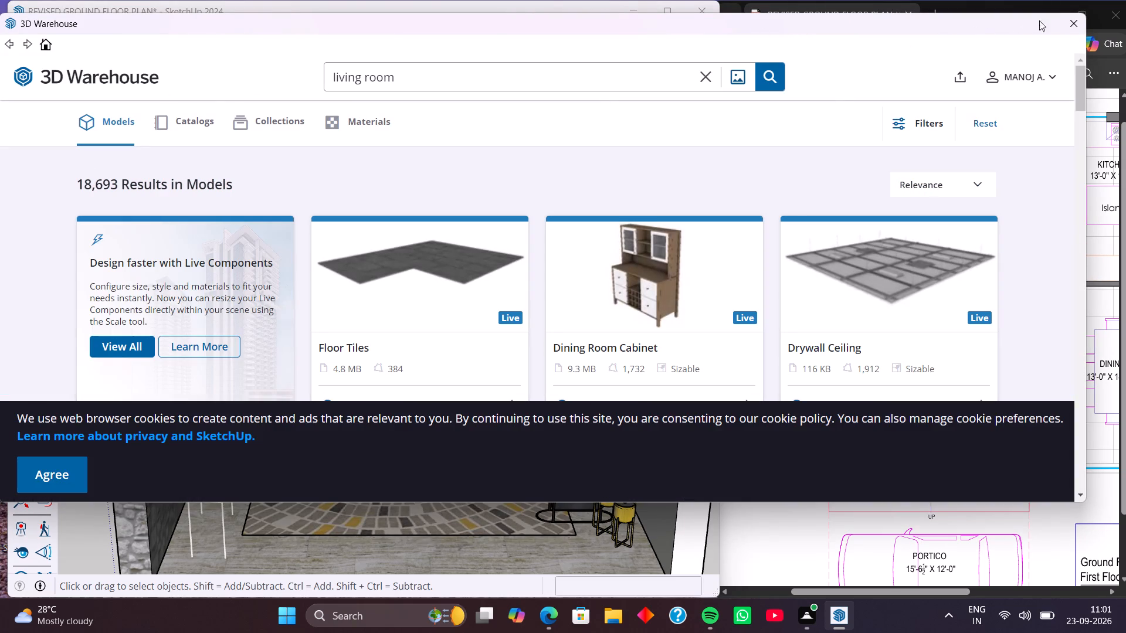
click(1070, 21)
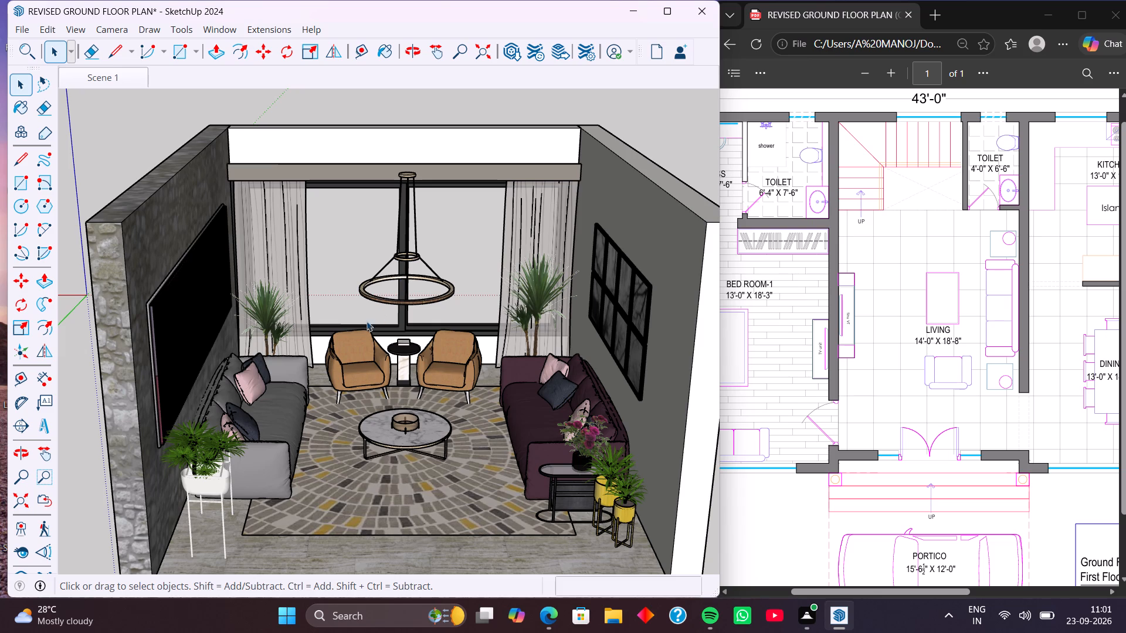
Display the V-Ray for SketchUp and V-Ray Utilities tool sets.
scroll(388, 385, down, 3)
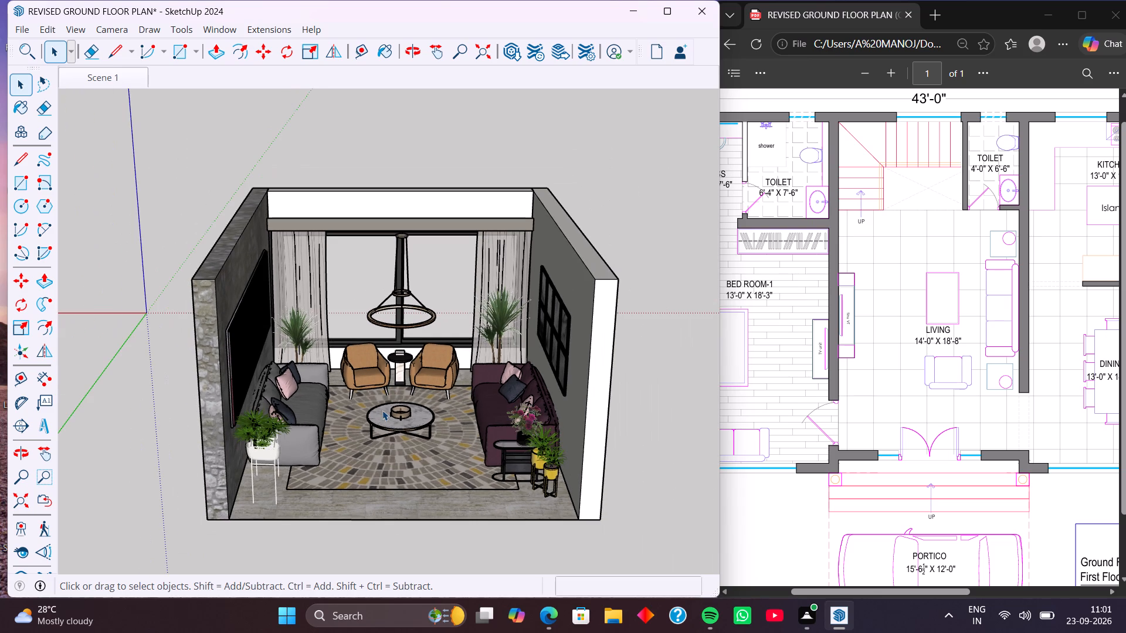
right_click(340, 12)
click(328, 21)
right_click(344, 32)
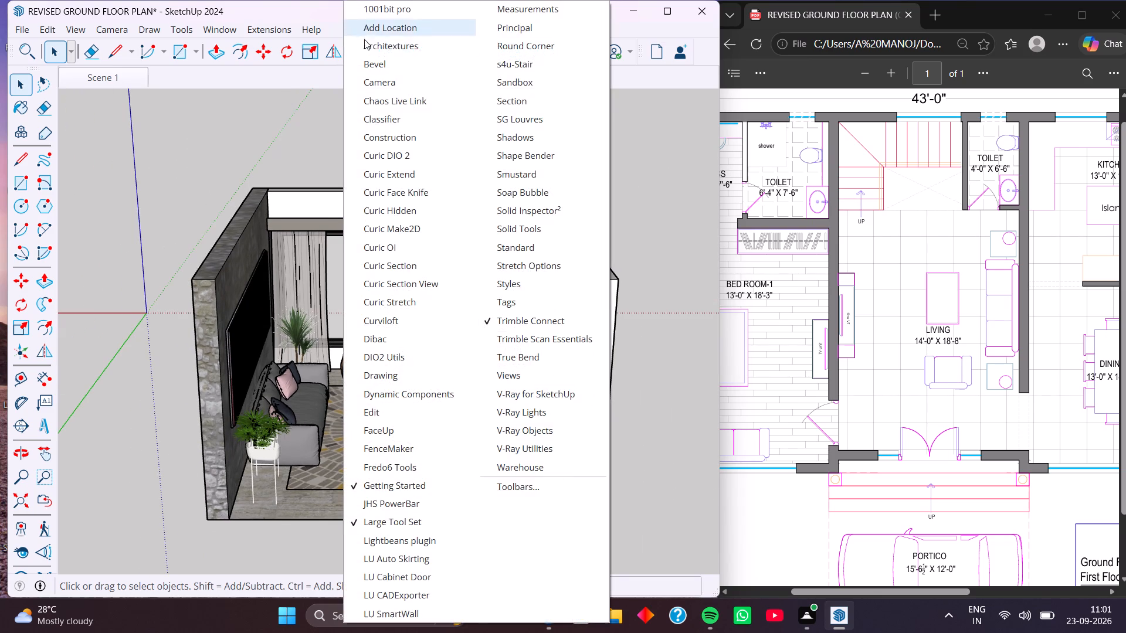
click(547, 395)
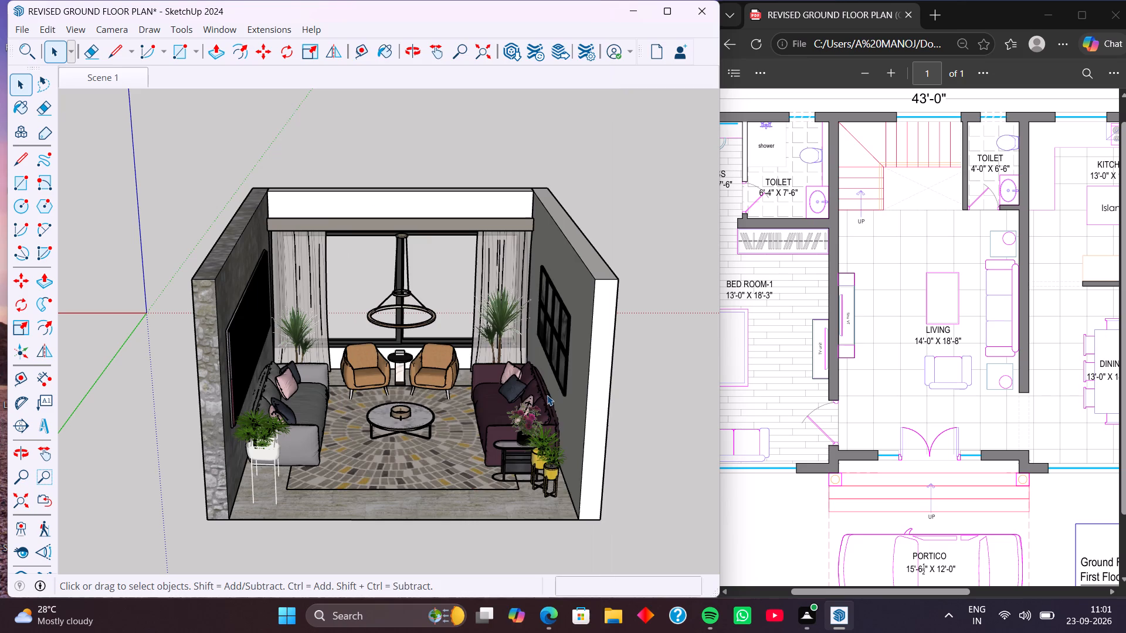
right_click(344, 26)
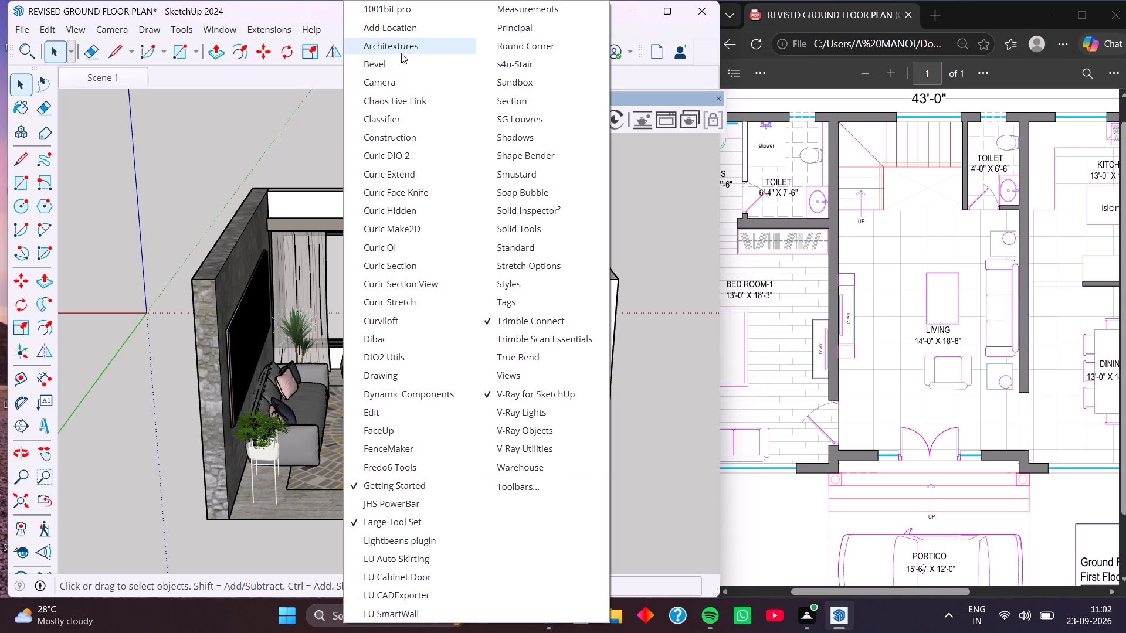
click(544, 445)
Open the Chaos Cosmos asset library and look through its Furniture models.
click(494, 121)
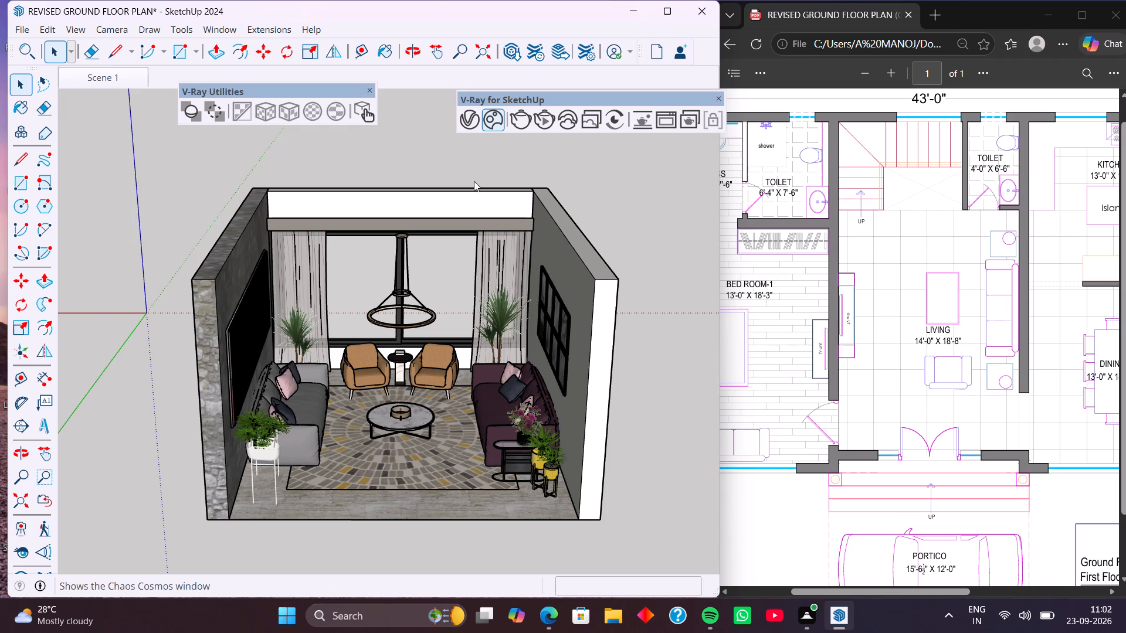
click(558, 97)
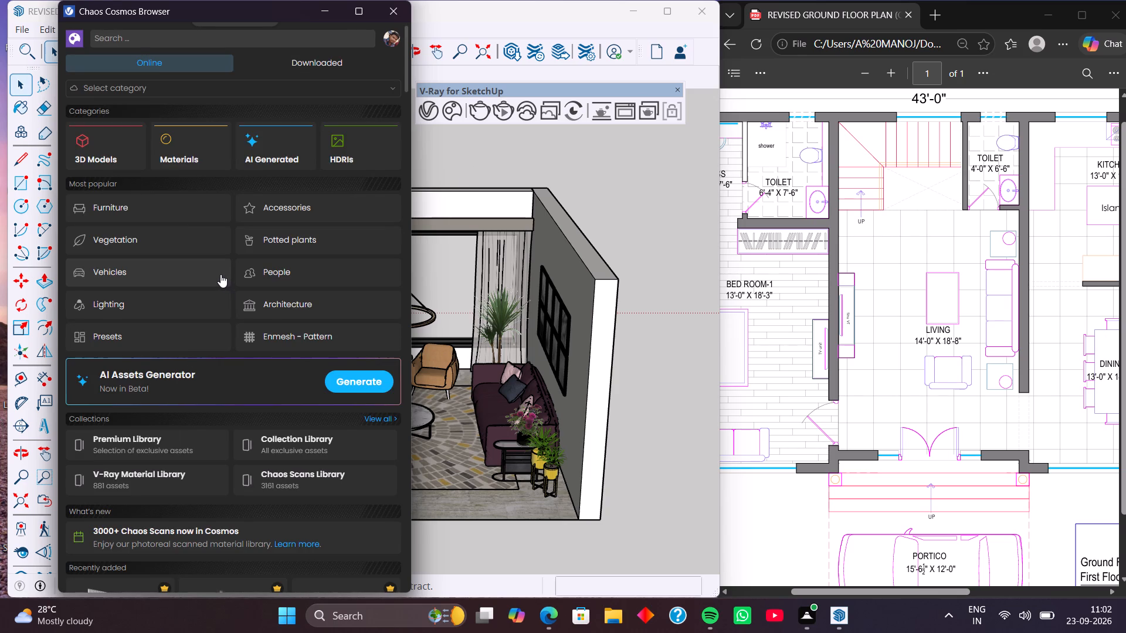
click(173, 210)
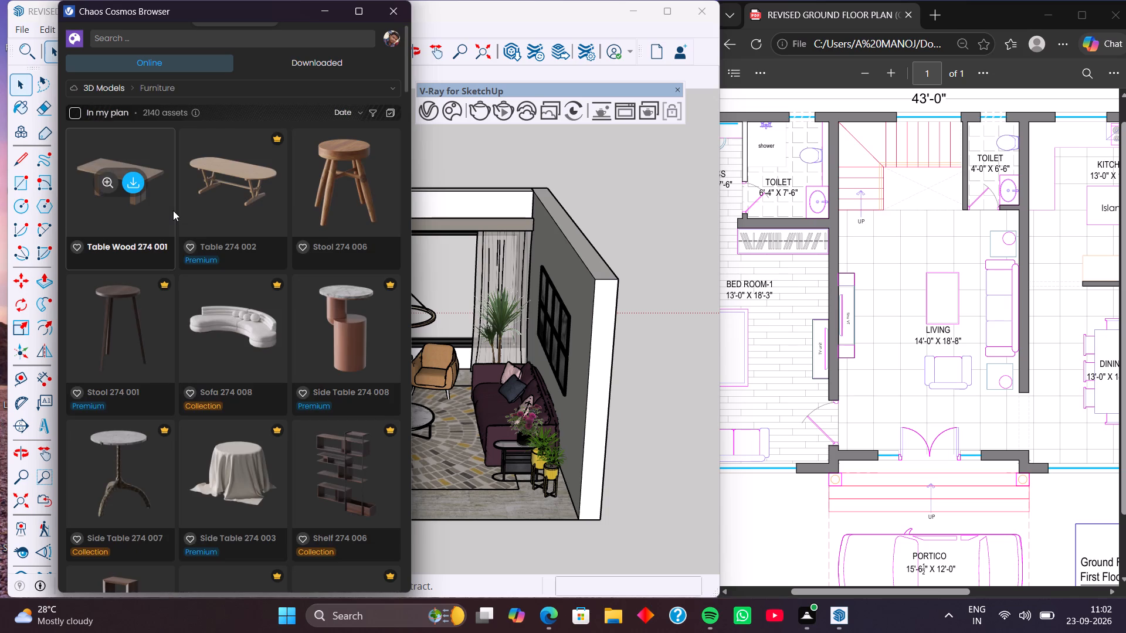
scroll(221, 303, down, 6)
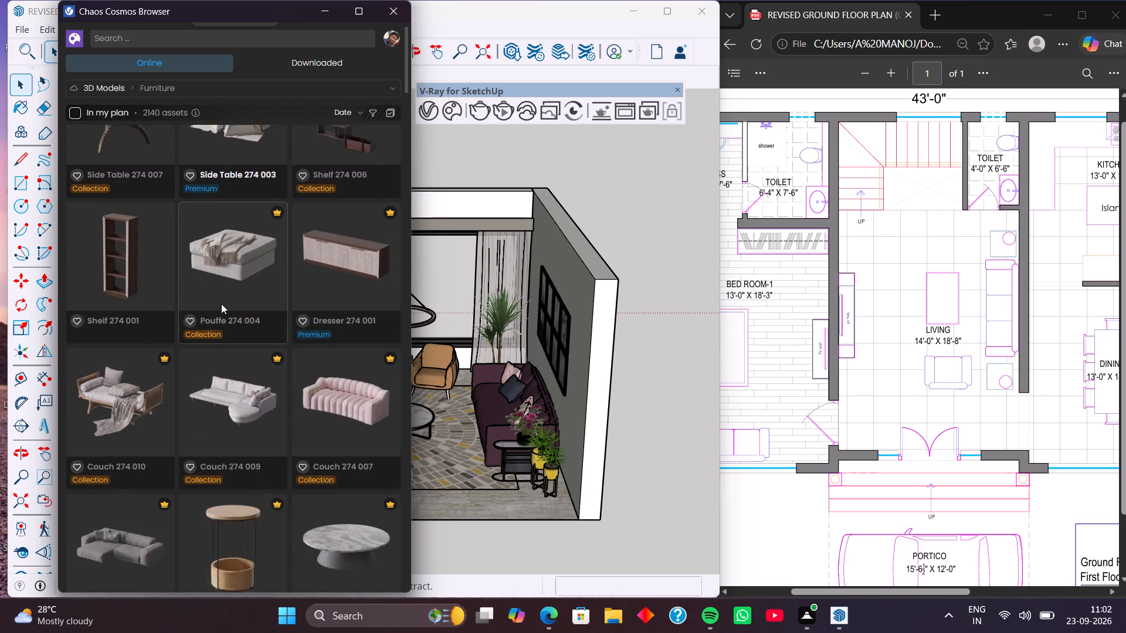
scroll(221, 304, down, 3)
scroll(221, 304, up, 8)
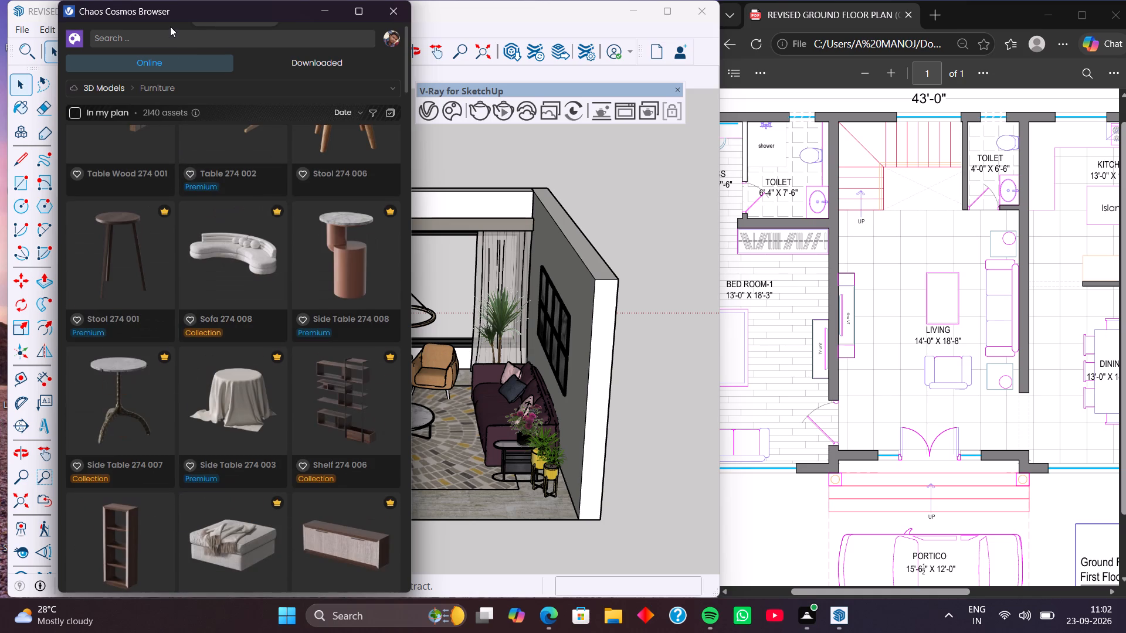
Search the Chaos Cosmos library for "door curten" and for "door curtens".
click(169, 35)
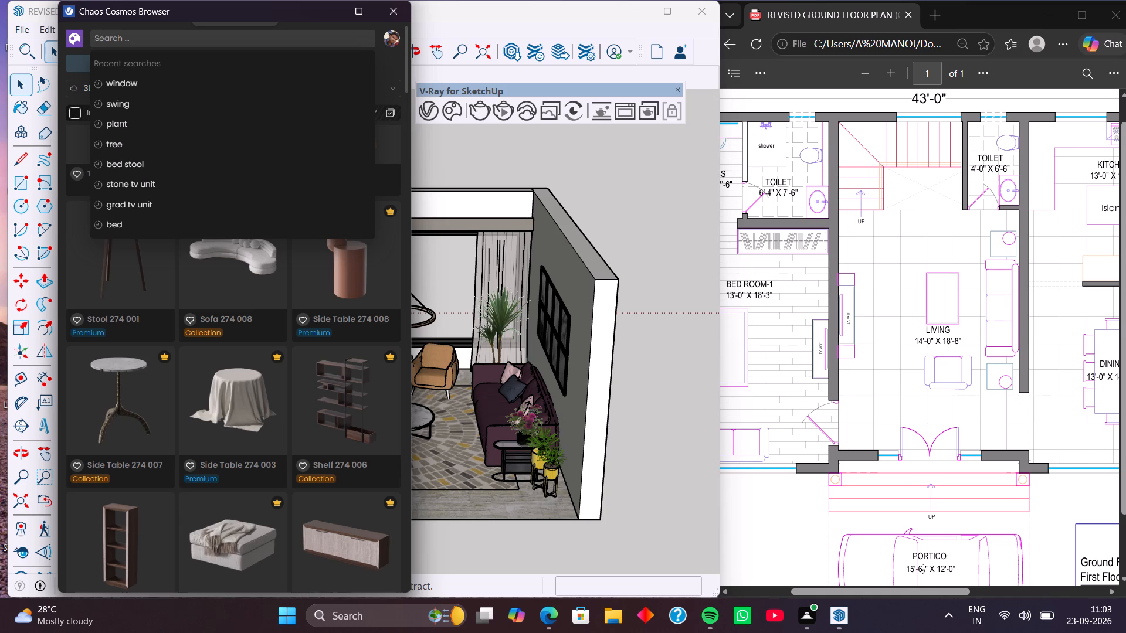
text(door)
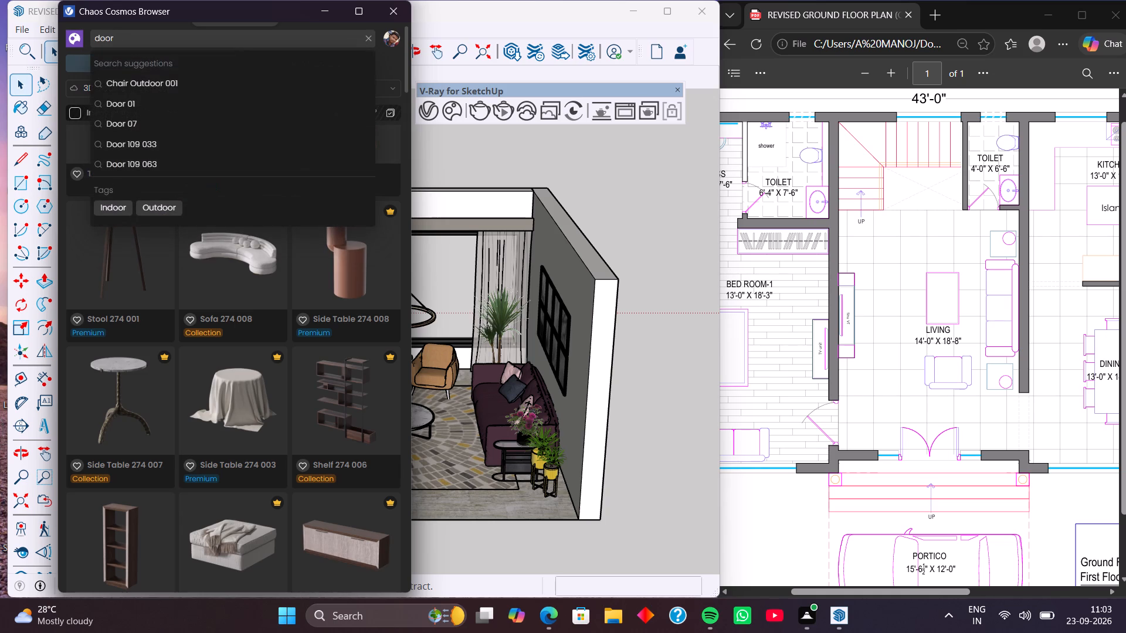
key(space)
key(c)
text(urt)
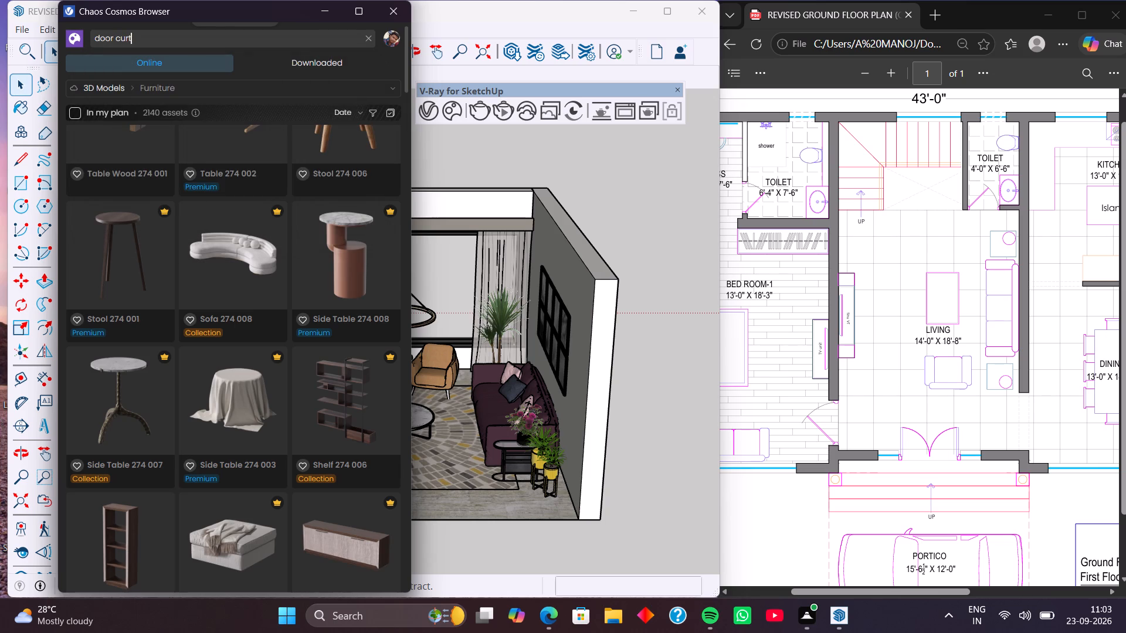
text(en)
key(Return)
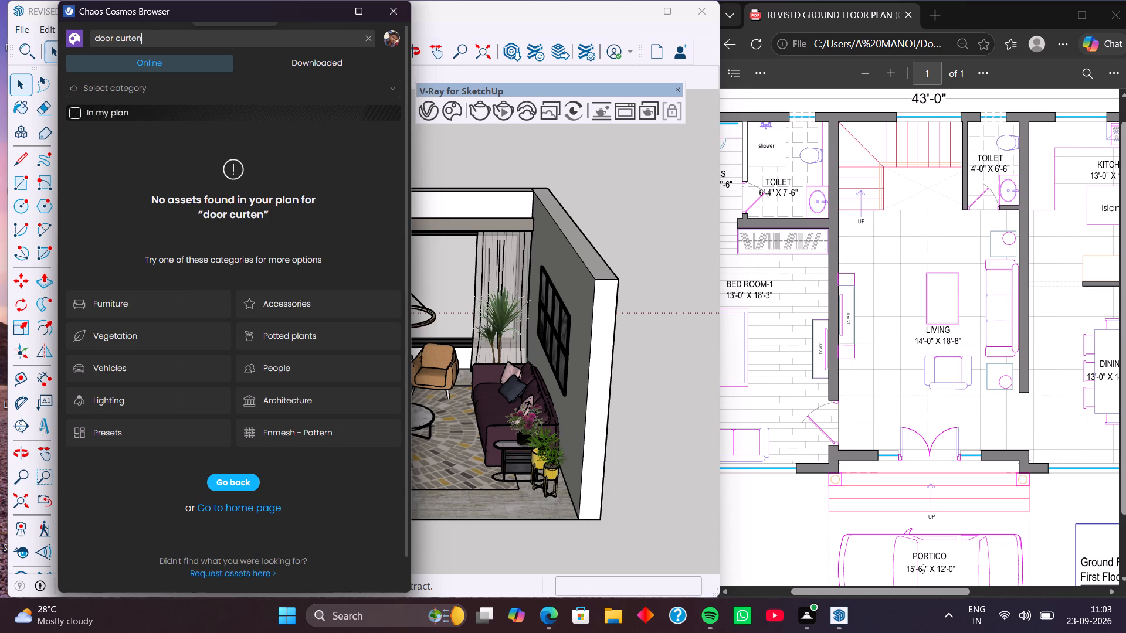
key(s)
key(Return)
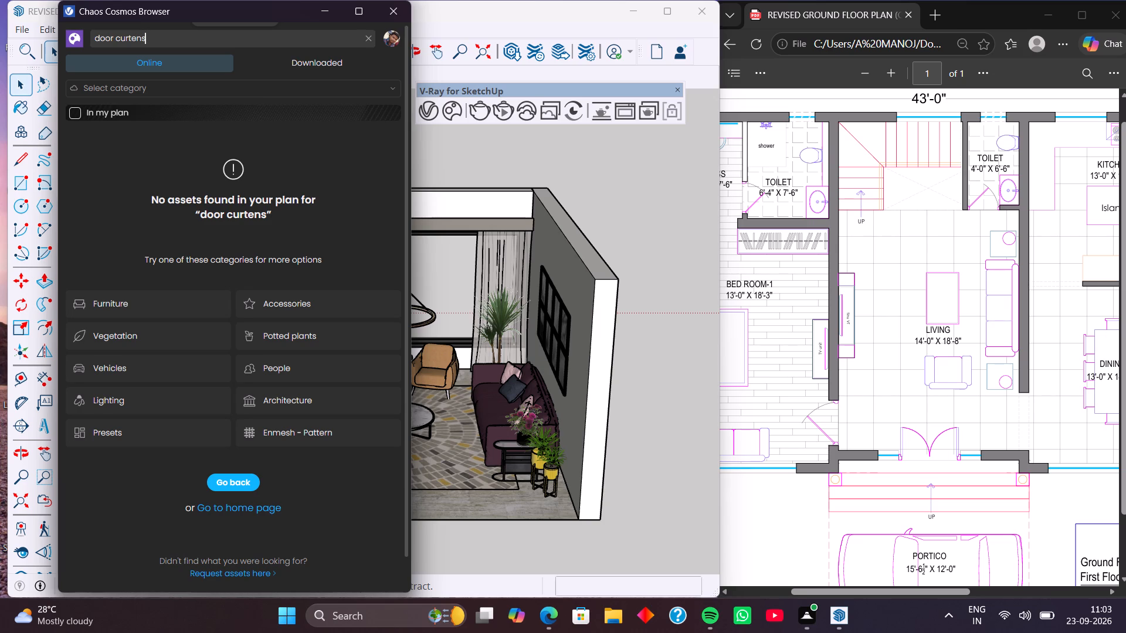
Search the Chaos Cosmos library for "door cutons".
key(BackSpace)
key(BackSpace)
key(BackSpace)
key(BackSpace)
key(BackSpace)
key(BackSpace)
key(BackSpace)
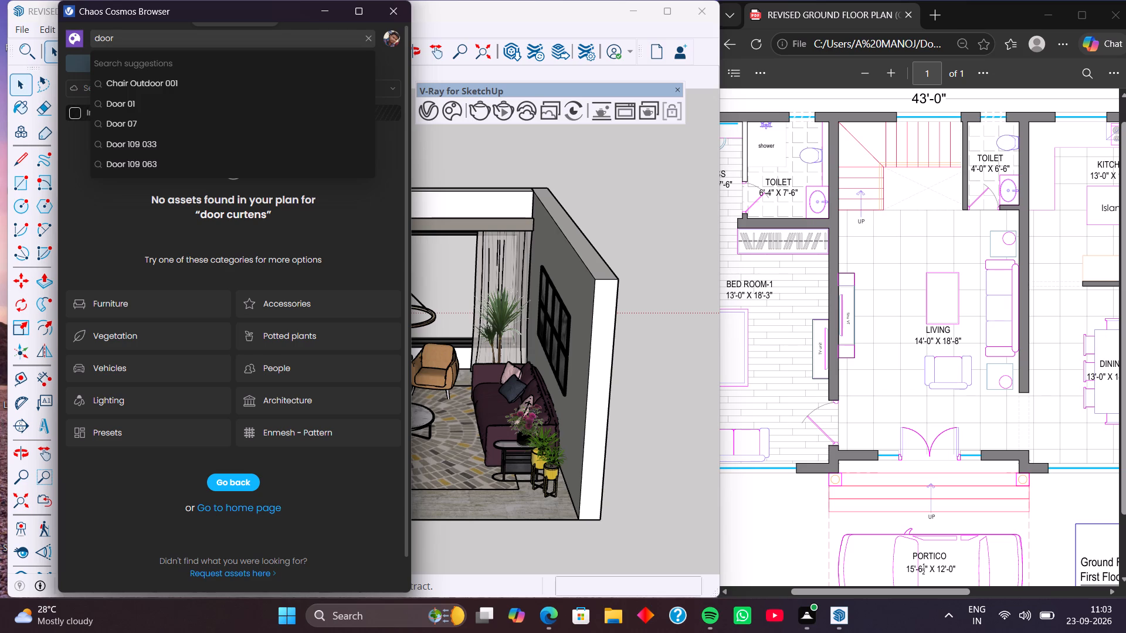
text(cut)
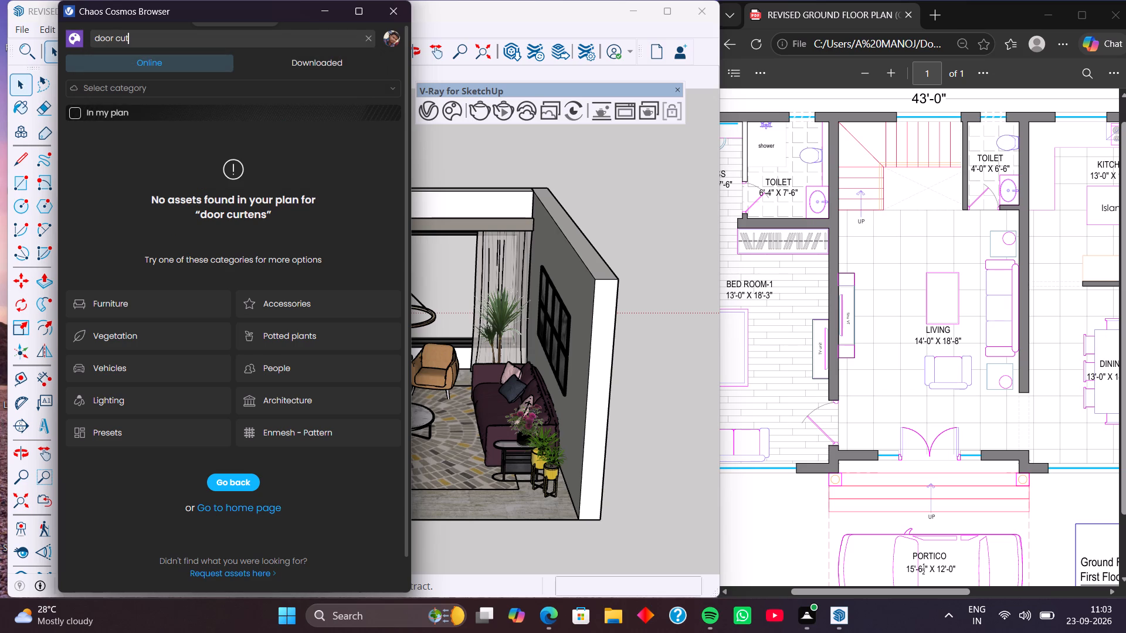
text(on)
key(s)
key(Return)
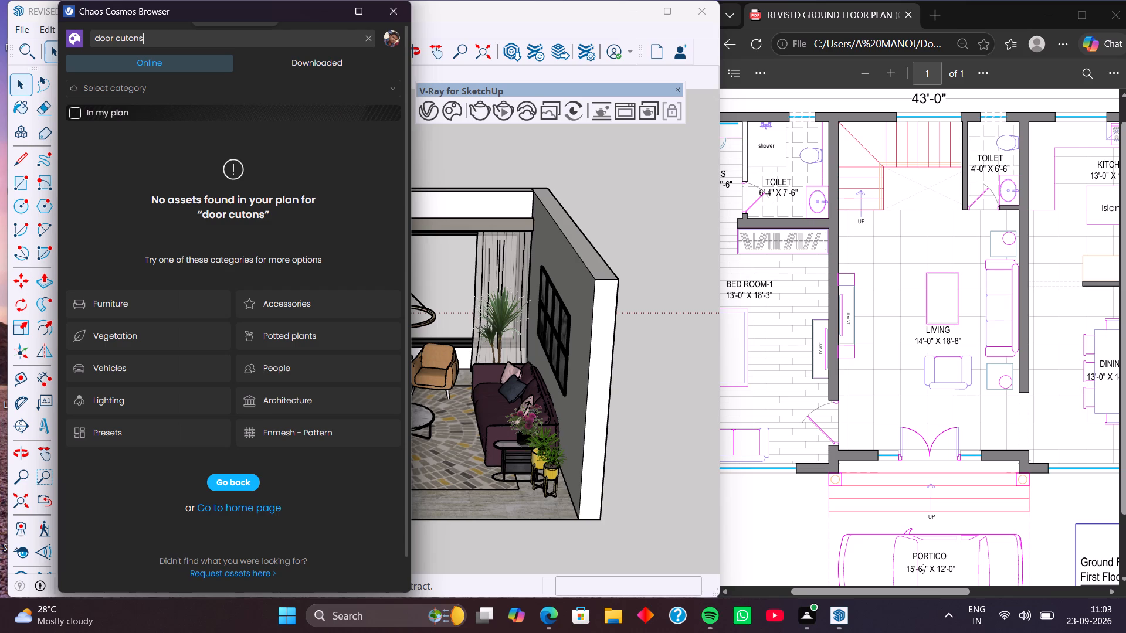
Search the Chaos Cosmos library for "door curtons" and close the asset browser.
key(BackSpace)
key(BackSpace)
key(BackSpace)
key(BackSpace)
key(BackSpace)
key(BackSpace)
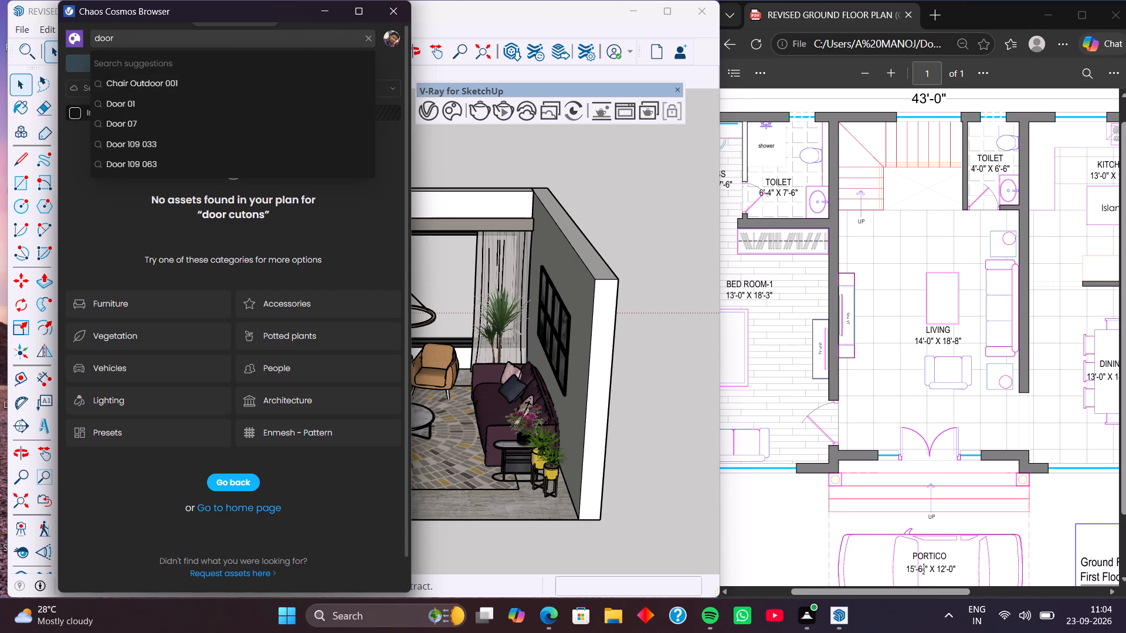
text(curt)
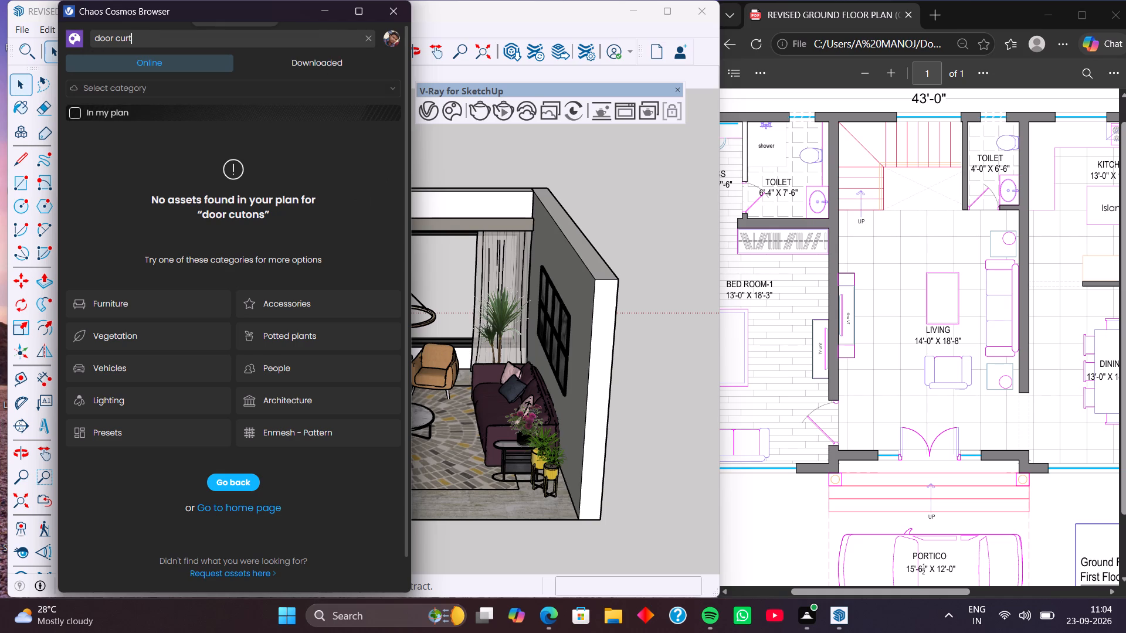
text(on)
key(s)
key(Return)
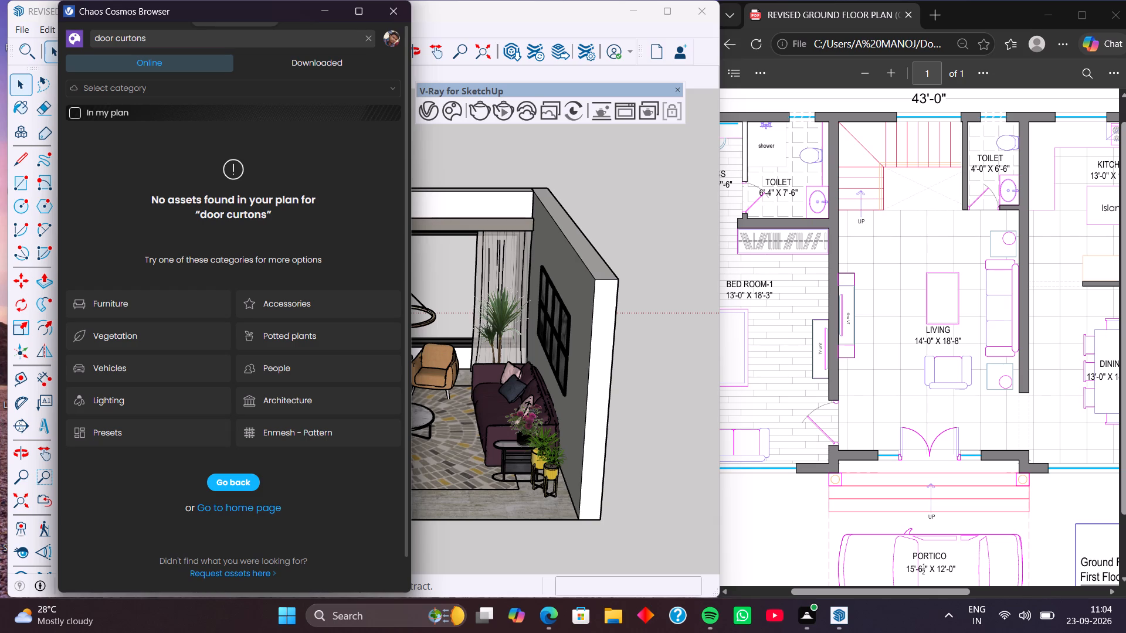
key(BackSpace)
key(BackSpace)
key(BackSpace)
key(BackSpace)
key(BackSpace)
key(BackSpace)
key(BackSpace)
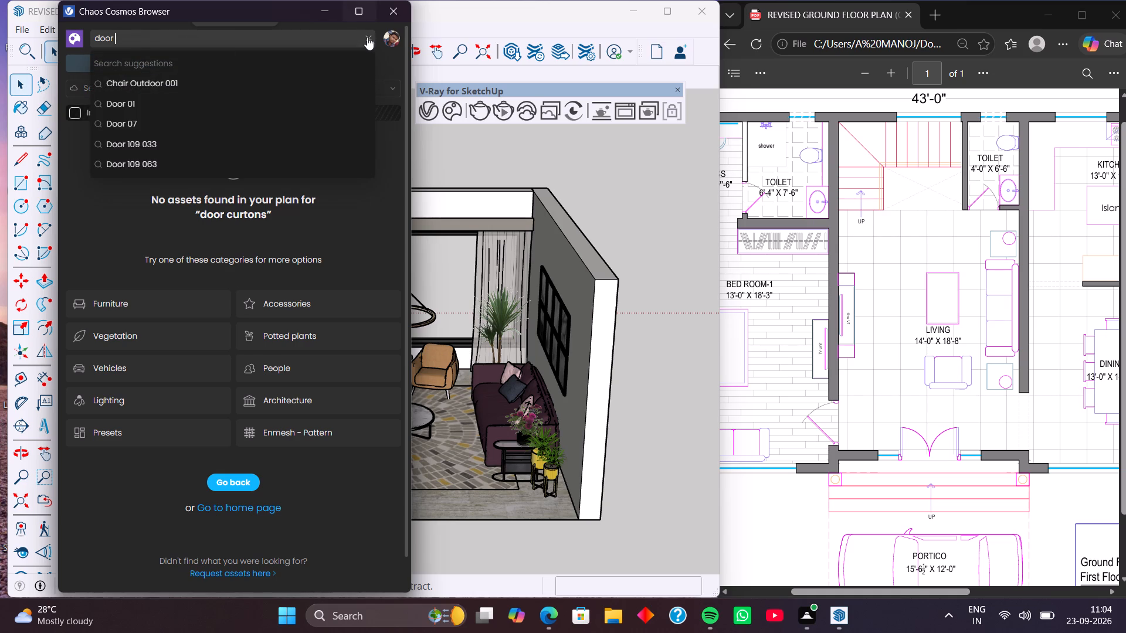
click(386, 12)
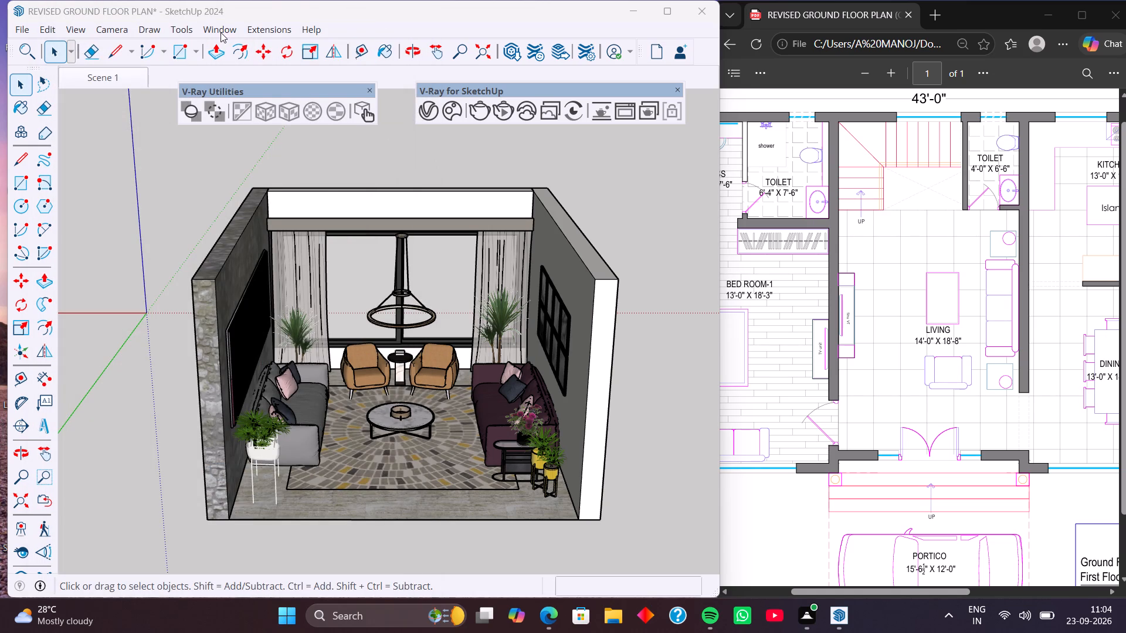
Open the 3D Warehouse and search its models for "door curtons".
click(223, 27)
click(268, 147)
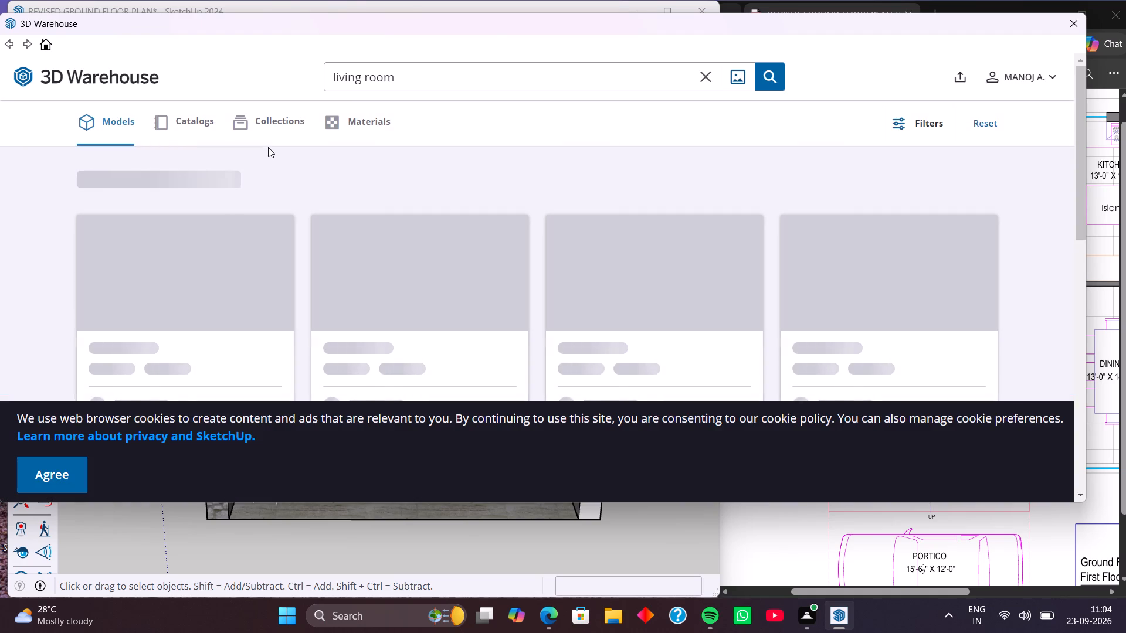
click(423, 74)
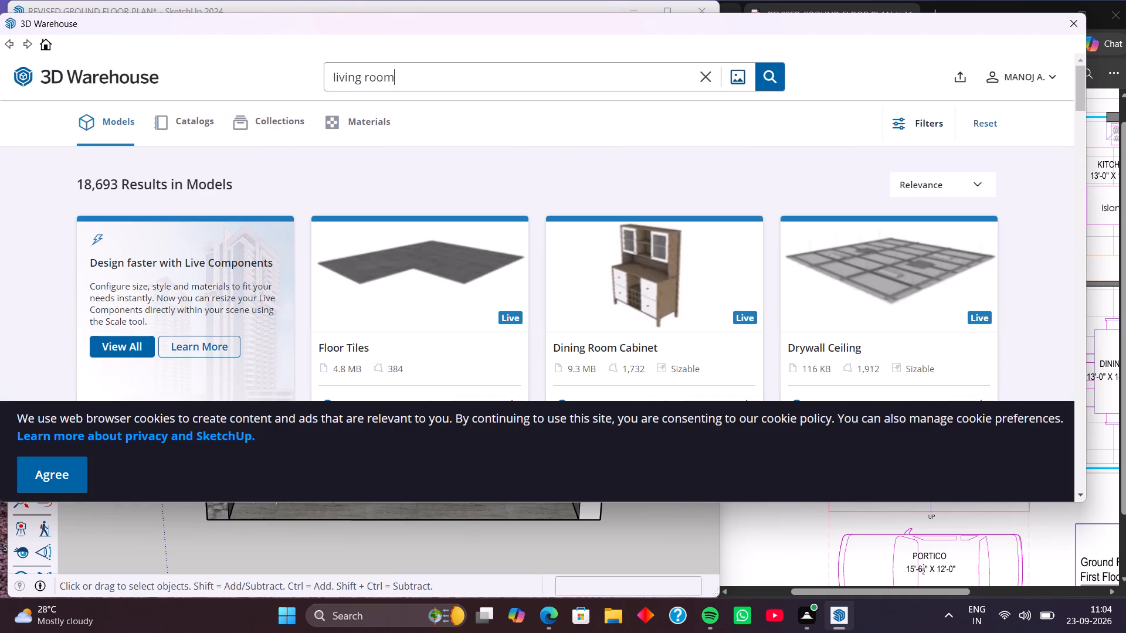
key(BackSpace)
key(BackSpace)
key(BackSpace)
key(BackSpace)
key(BackSpace)
key(BackSpace)
key(BackSpace)
key(BackSpace)
key(BackSpace)
key(BackSpace)
key(BackSpace)
key(BackSpace)
key(BackSpace)
key(BackSpace)
key(BackSpace)
key(BackSpace)
key(BackSpace)
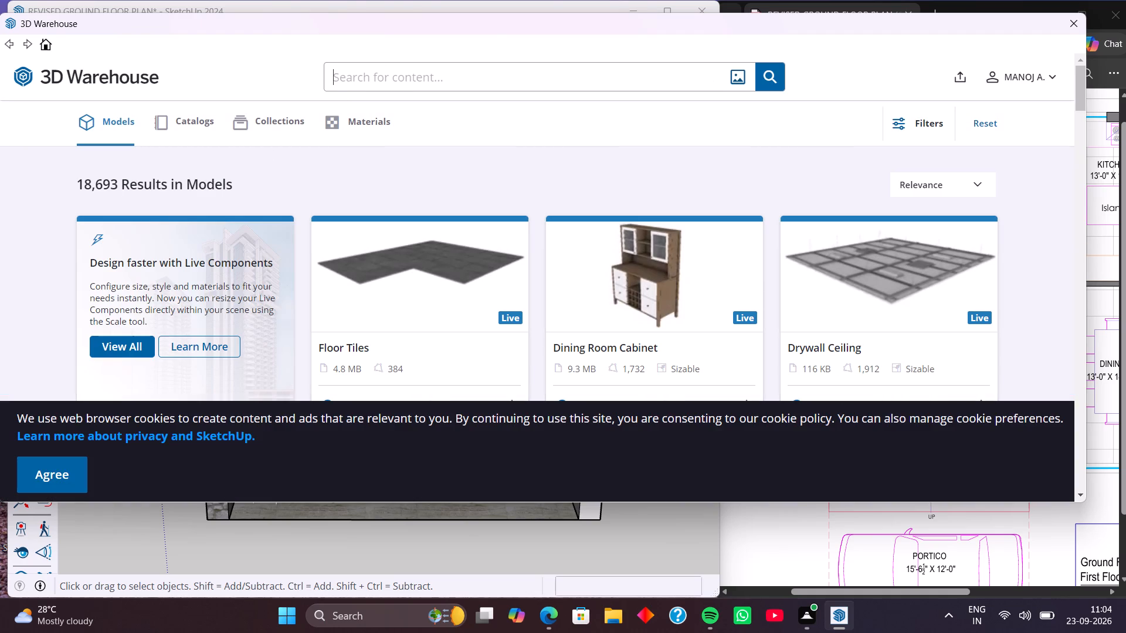
text(doo)
text(r)
key(space)
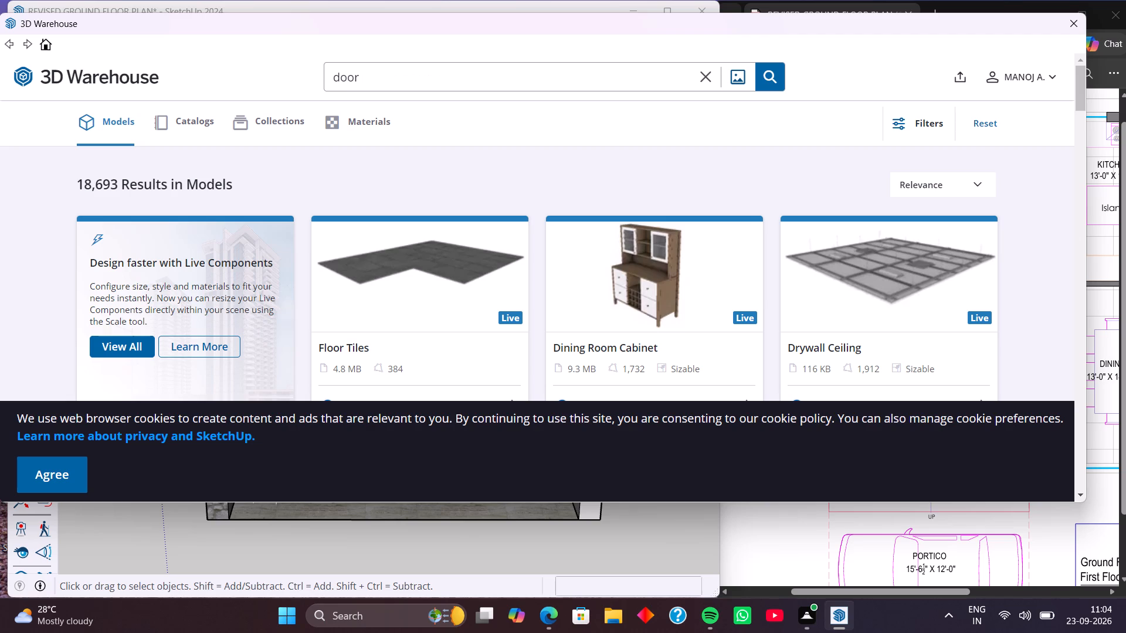
text(cur)
text(tons)
key(Return)
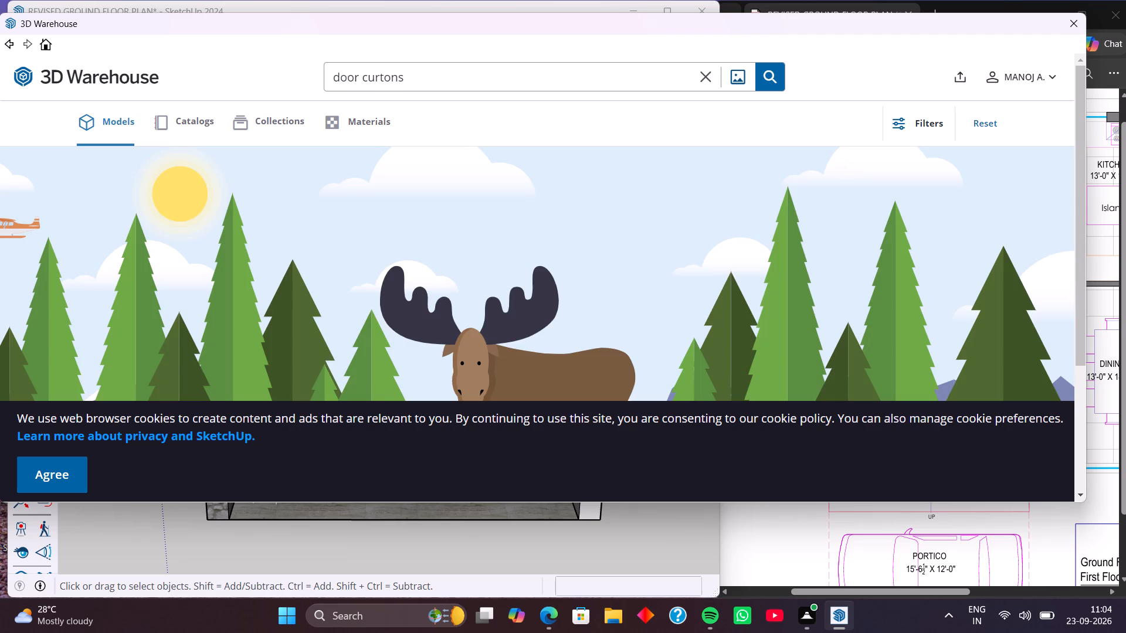
Search the 3D Warehouse collections for "door", look through the door collections for curtains, and close the warehouse.
click(423, 74)
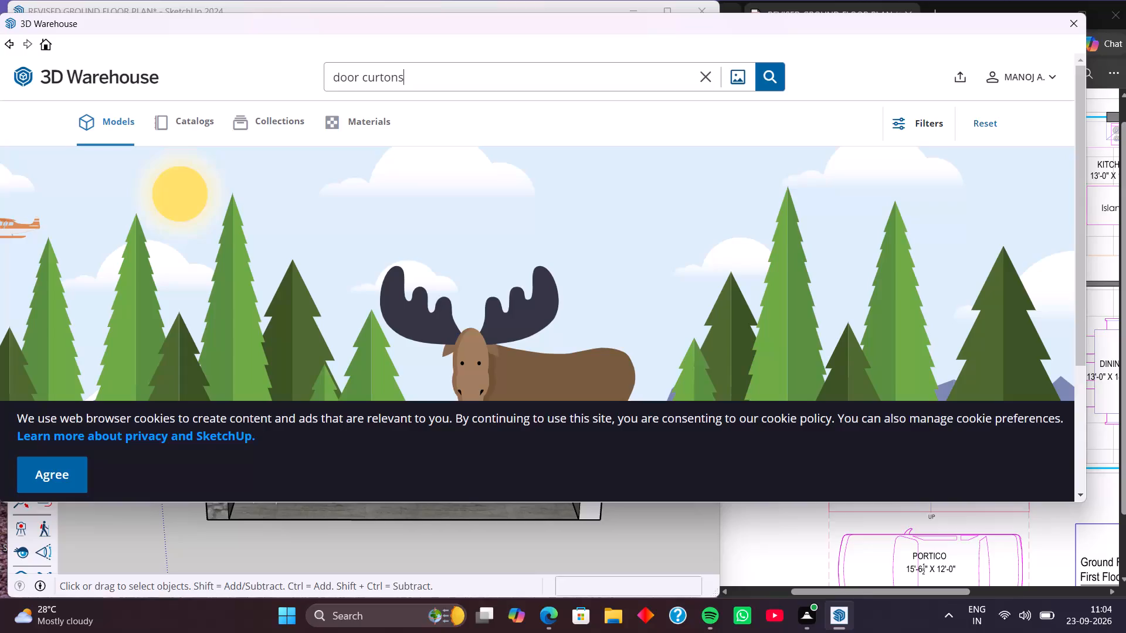
key(BackSpace)
key(BackSpace)
key(BackSpace)
key(BackSpace)
key(BackSpace)
key(BackSpace)
key(BackSpace)
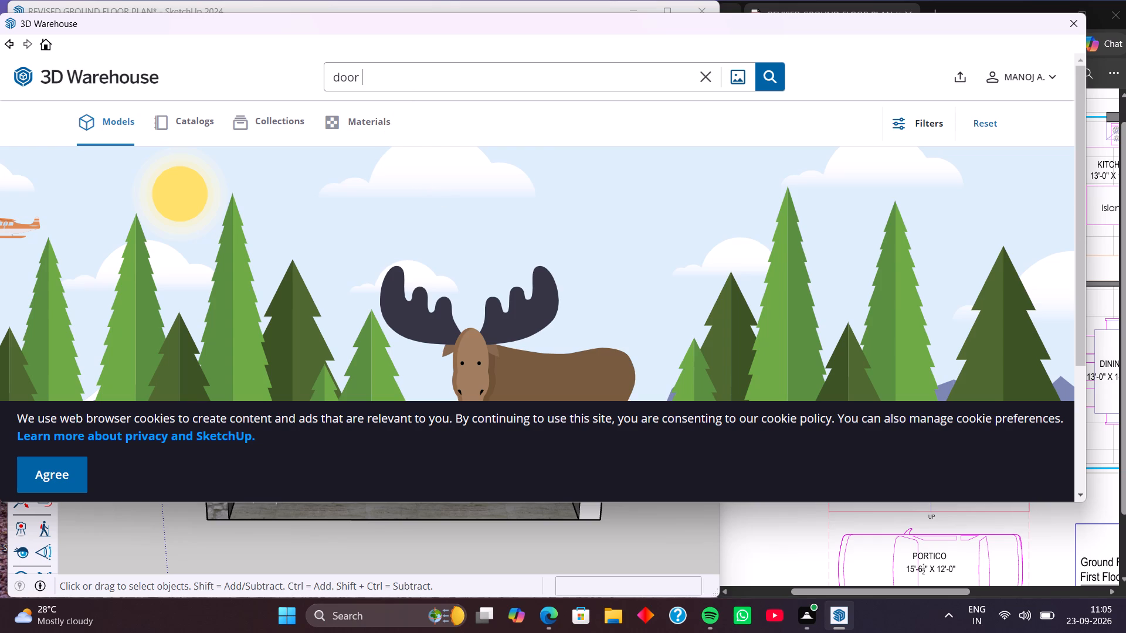
click(208, 120)
click(265, 123)
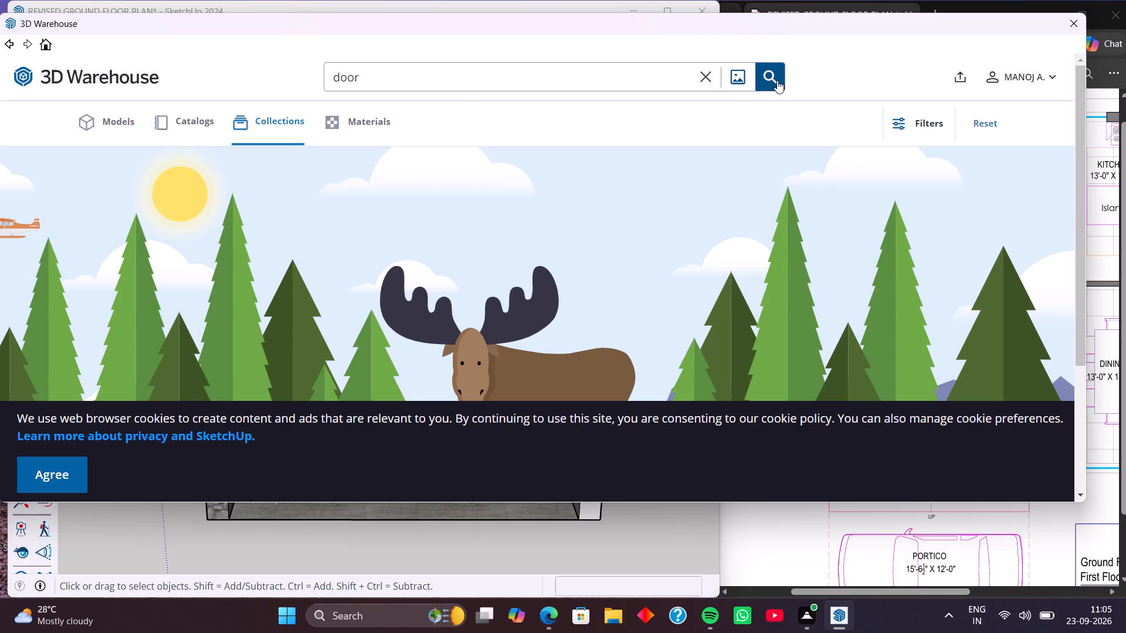
click(772, 79)
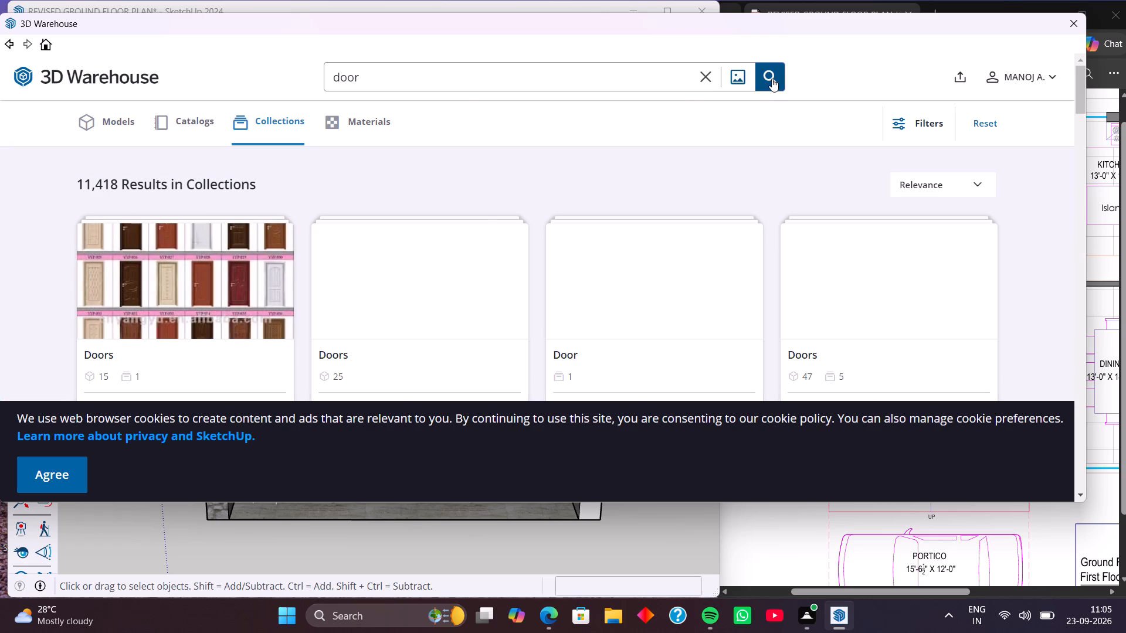
scroll(519, 302, down, 4)
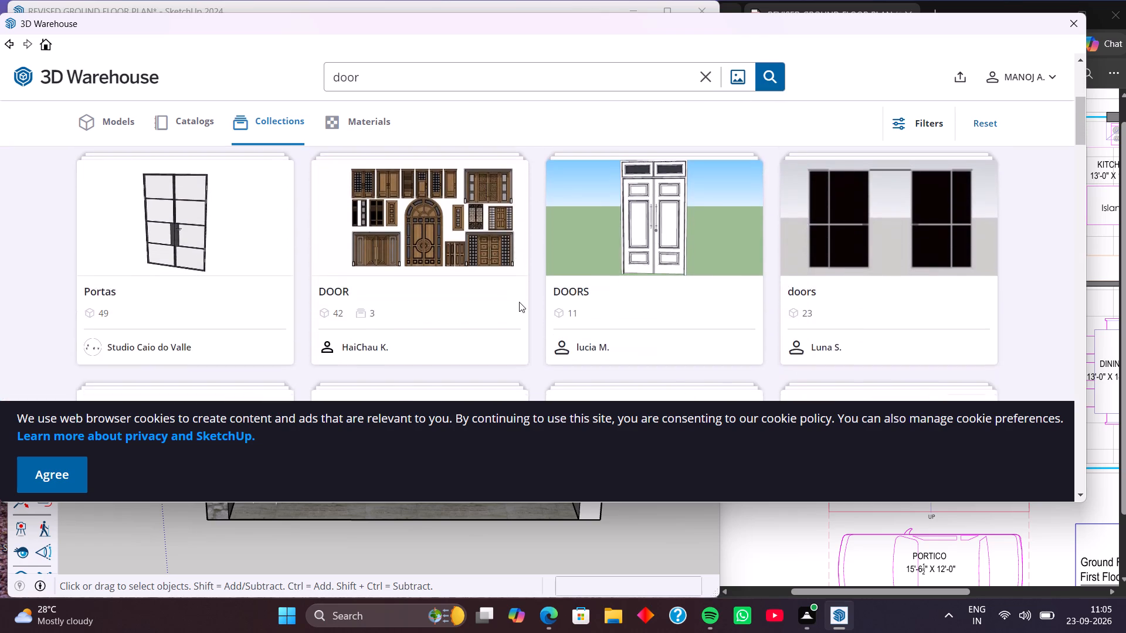
scroll(519, 302, down, 8)
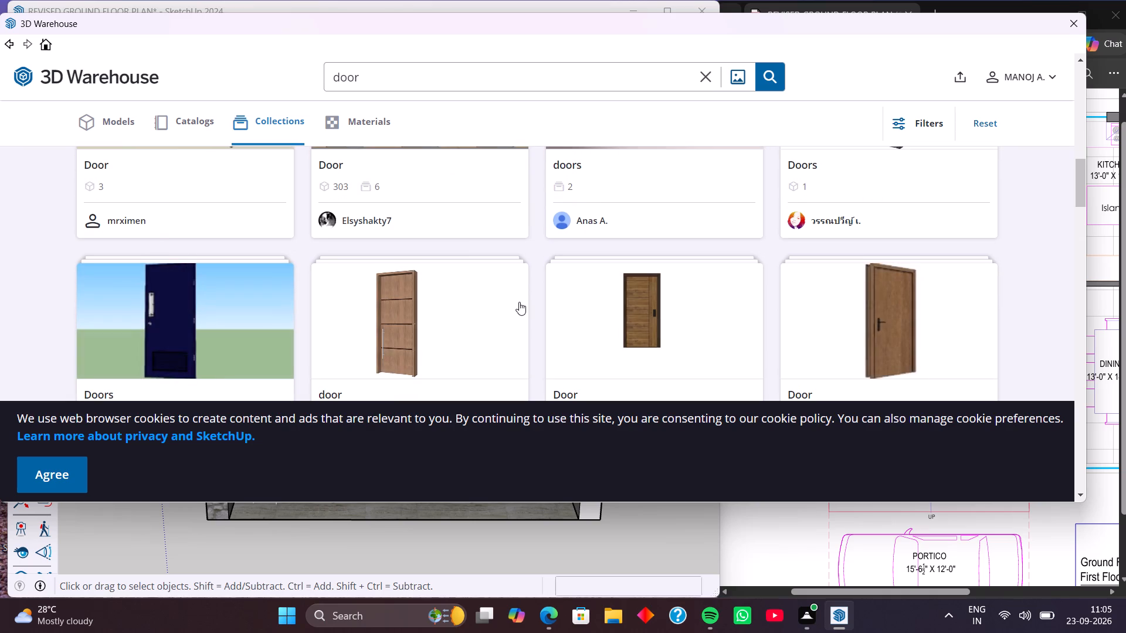
scroll(519, 302, down, 6)
scroll(519, 302, up, 10)
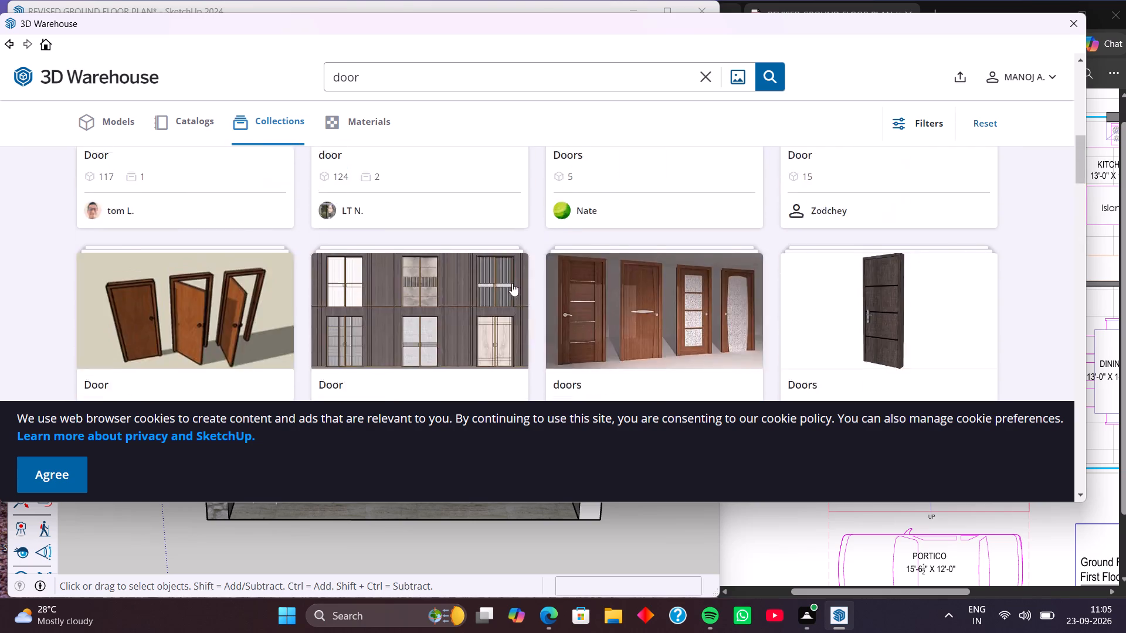
scroll(512, 283, up, 14)
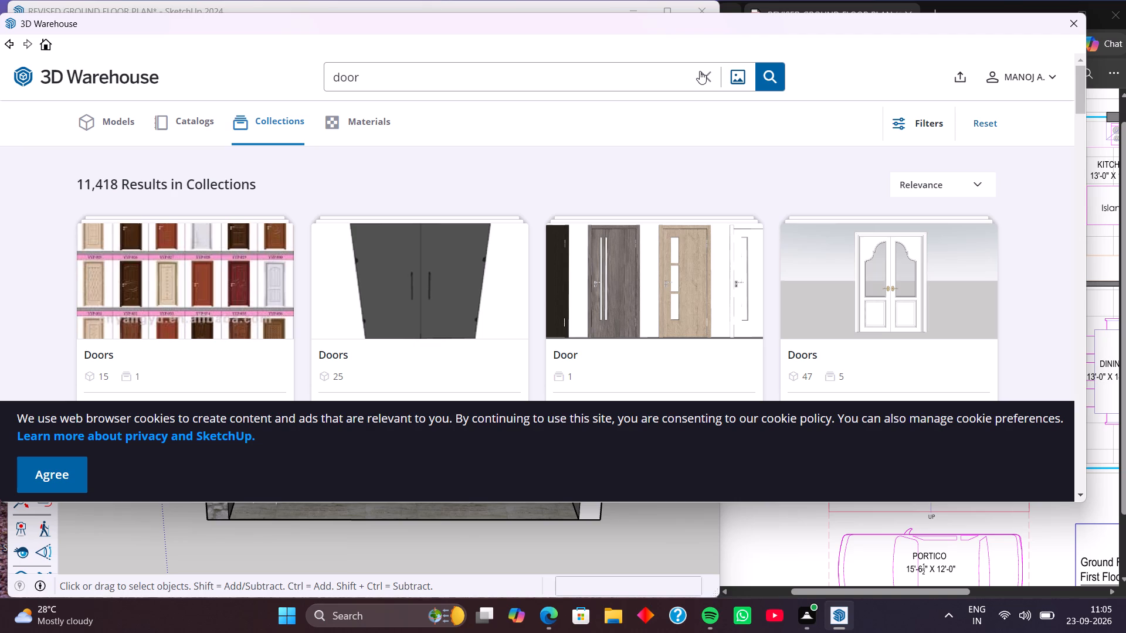
click(1066, 23)
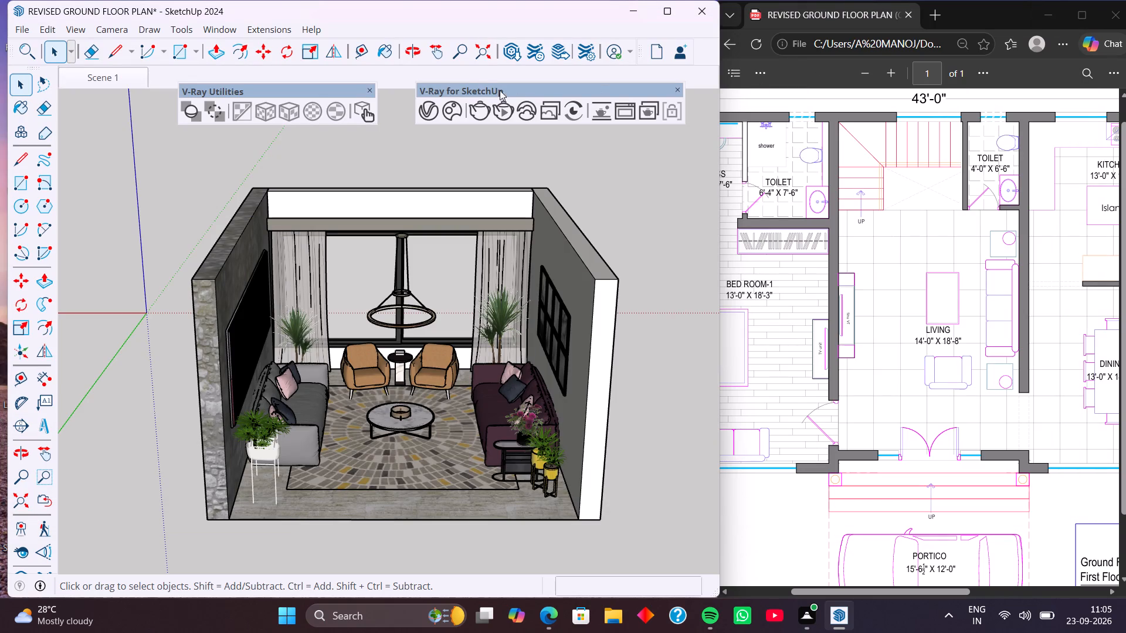
Search the Chaos Cosmos library for "window curtens" and close the asset browser.
click(450, 104)
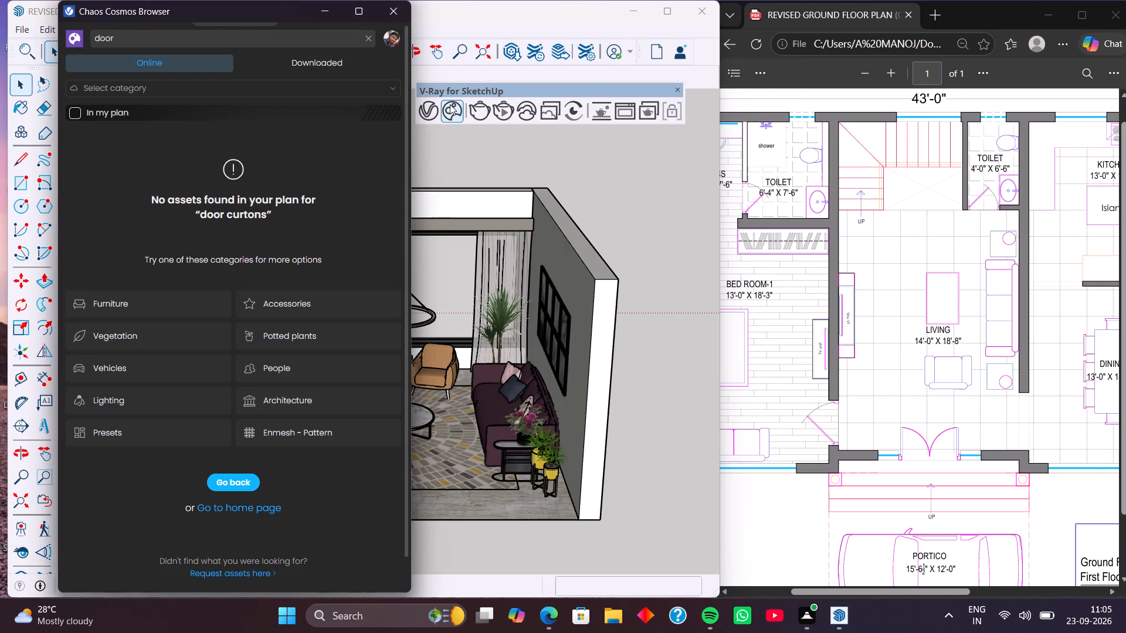
click(192, 40)
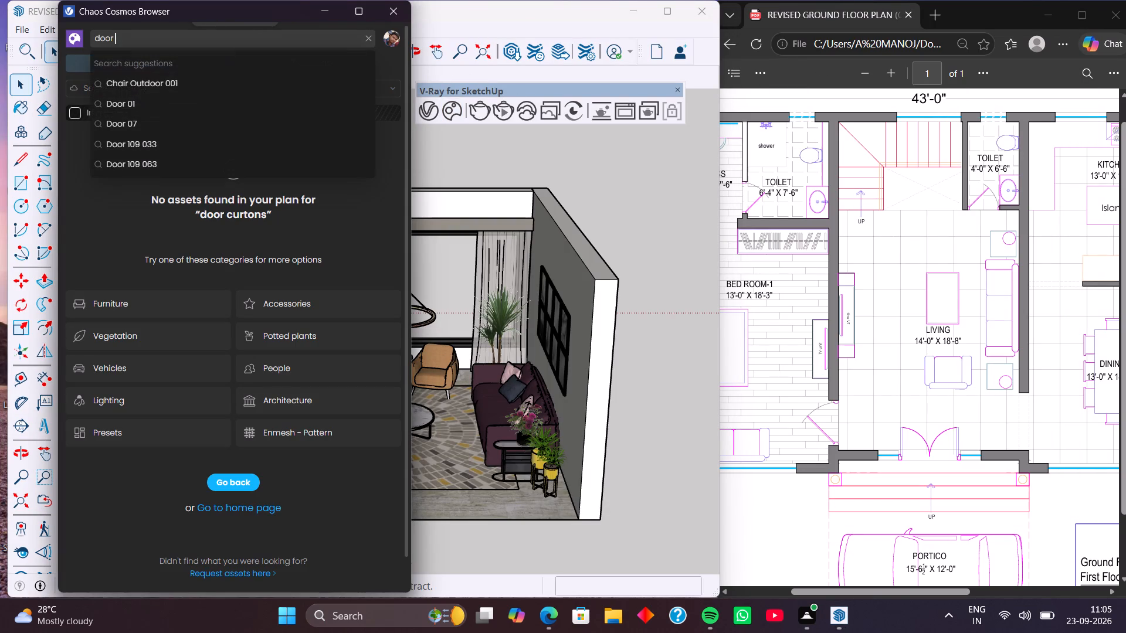
key(BackSpace)
key(BackSpace)
key(BackSpace)
key(BackSpace)
key(BackSpace)
key(BackSpace)
key(BackSpace)
key(BackSpace)
key(BackSpace)
key(BackSpace)
key(BackSpace)
key(BackSpace)
key(BackSpace)
key(BackSpace)
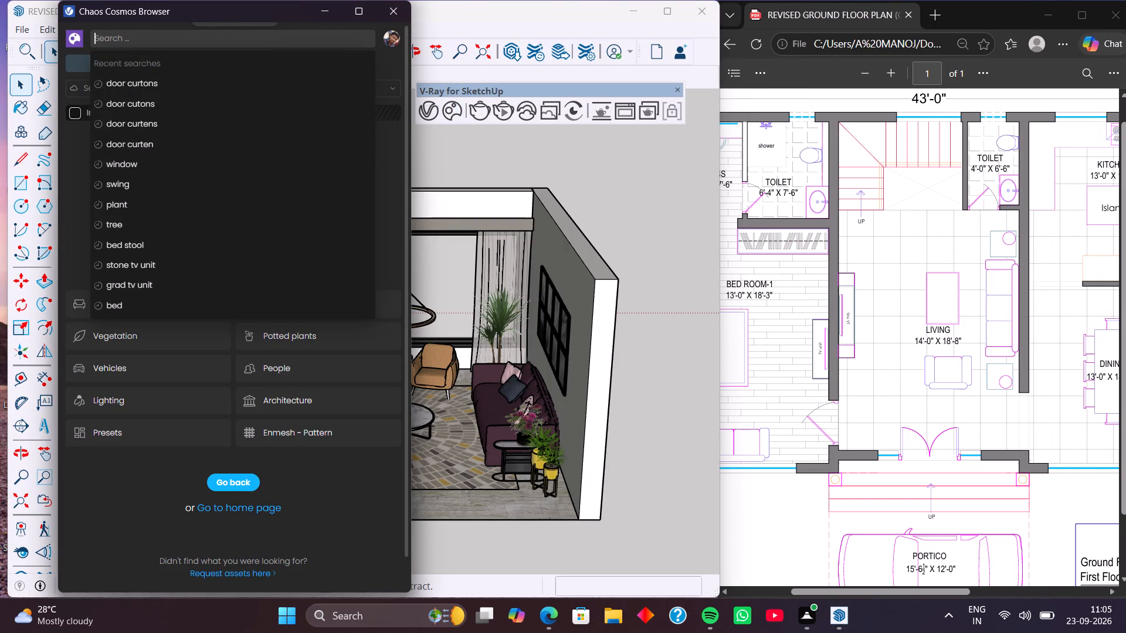
text(windo)
key(w)
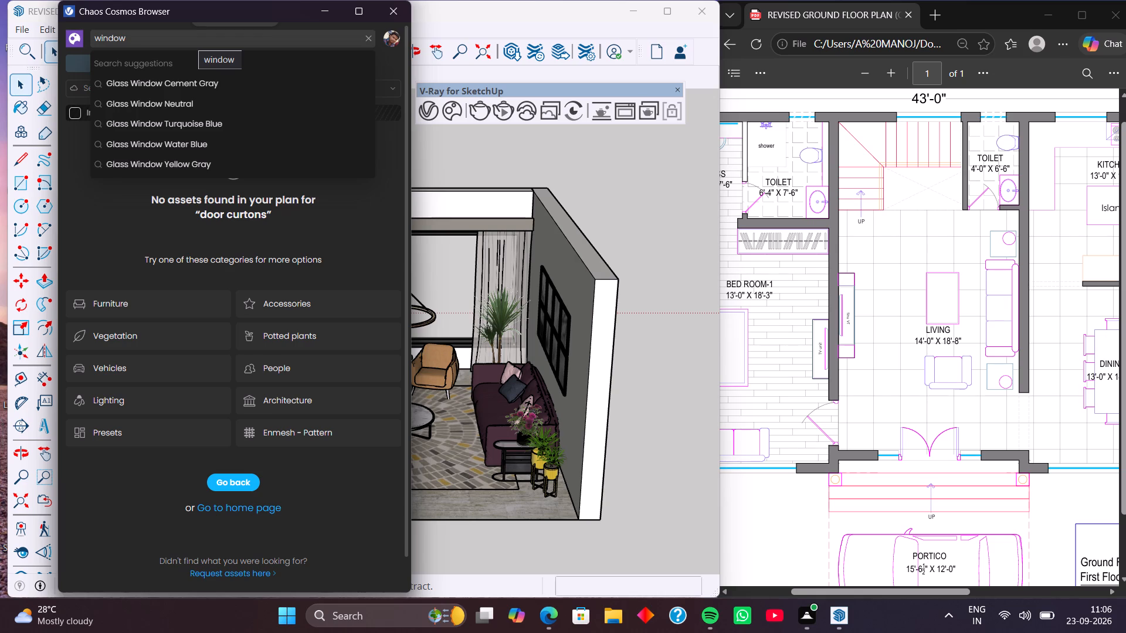
key(space)
text(curt)
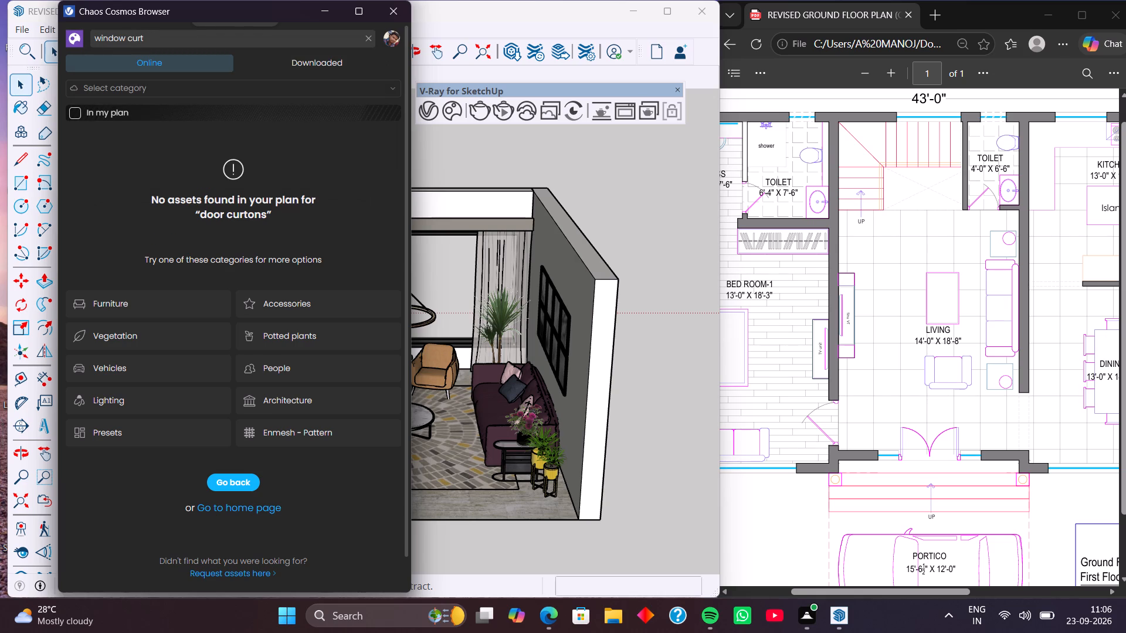
key(e)
key(n)
key(s)
key(Return)
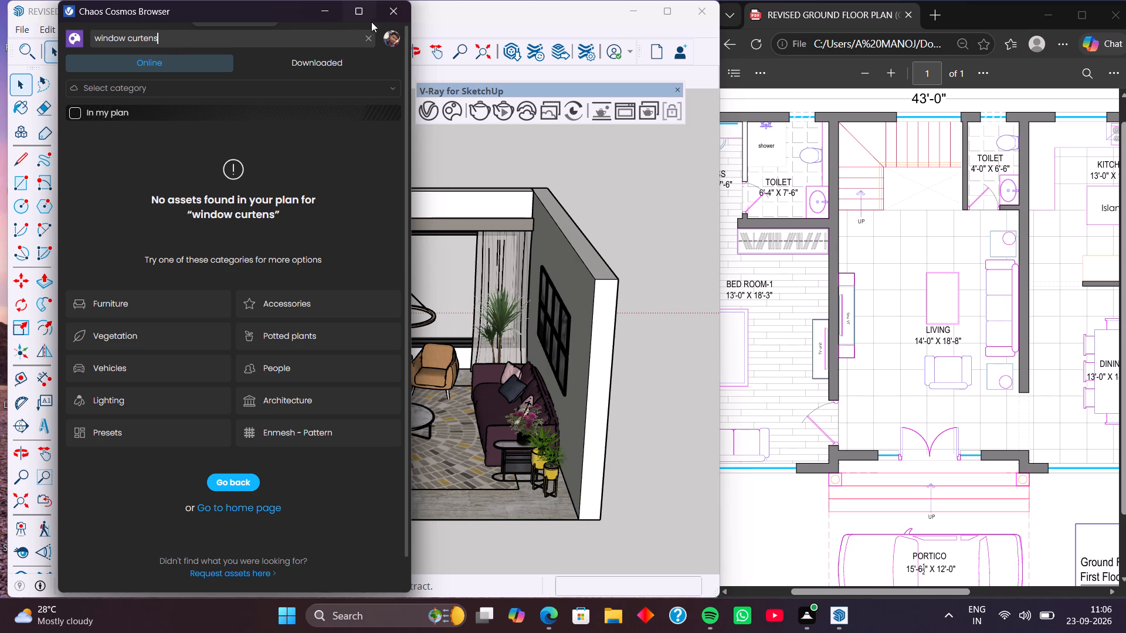
click(392, 8)
Reopen the 3D Warehouse and search its collections for "door curtens".
click(214, 25)
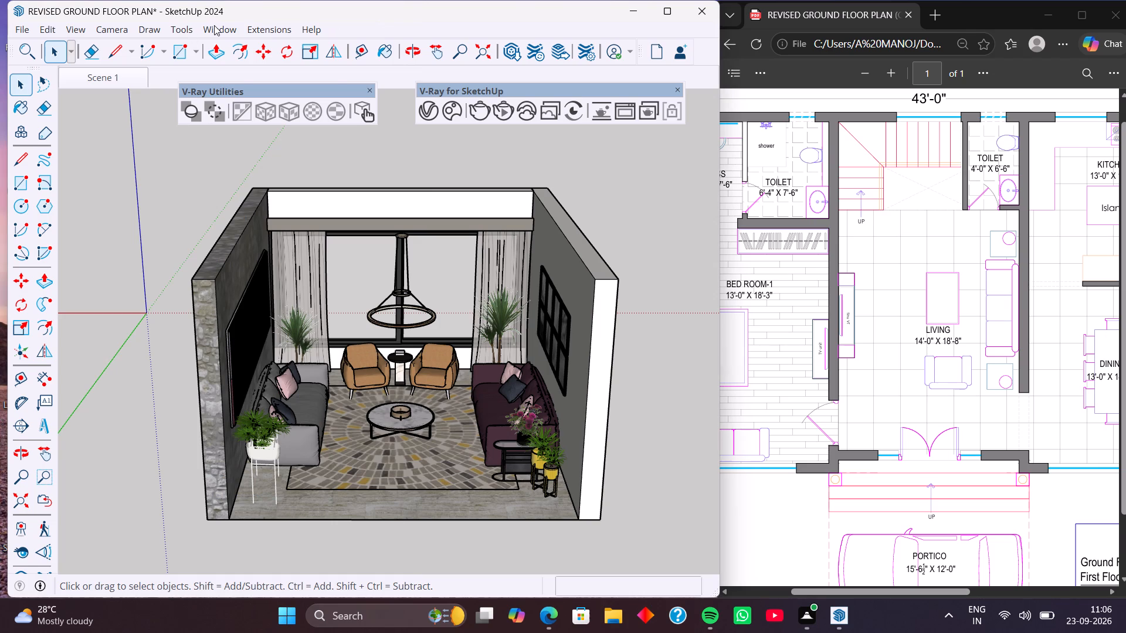
click(258, 147)
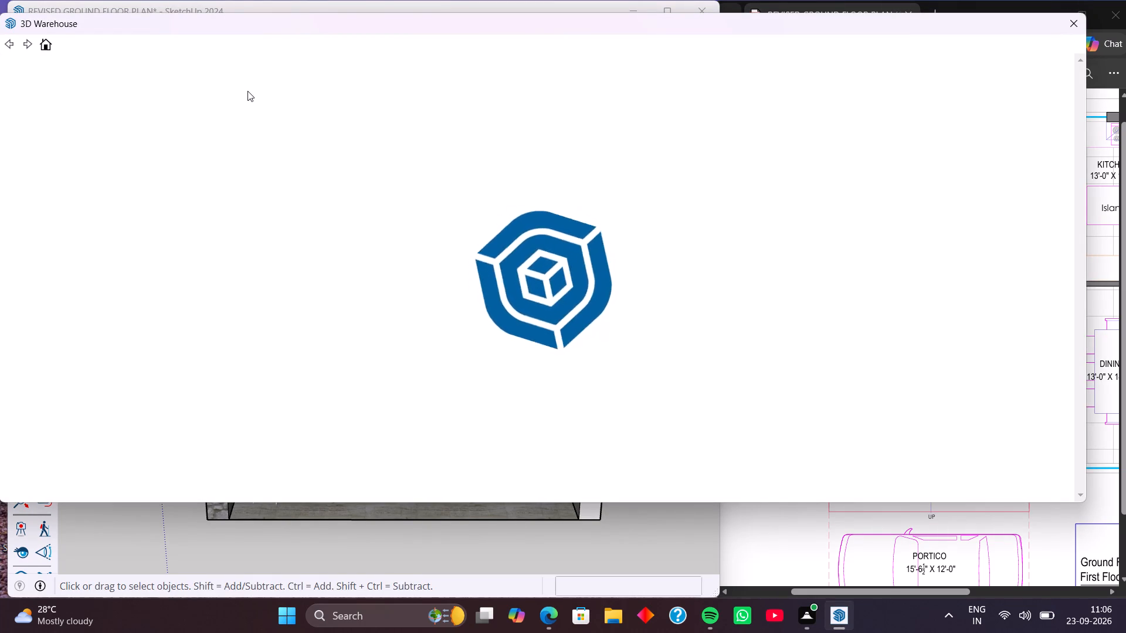
click(406, 84)
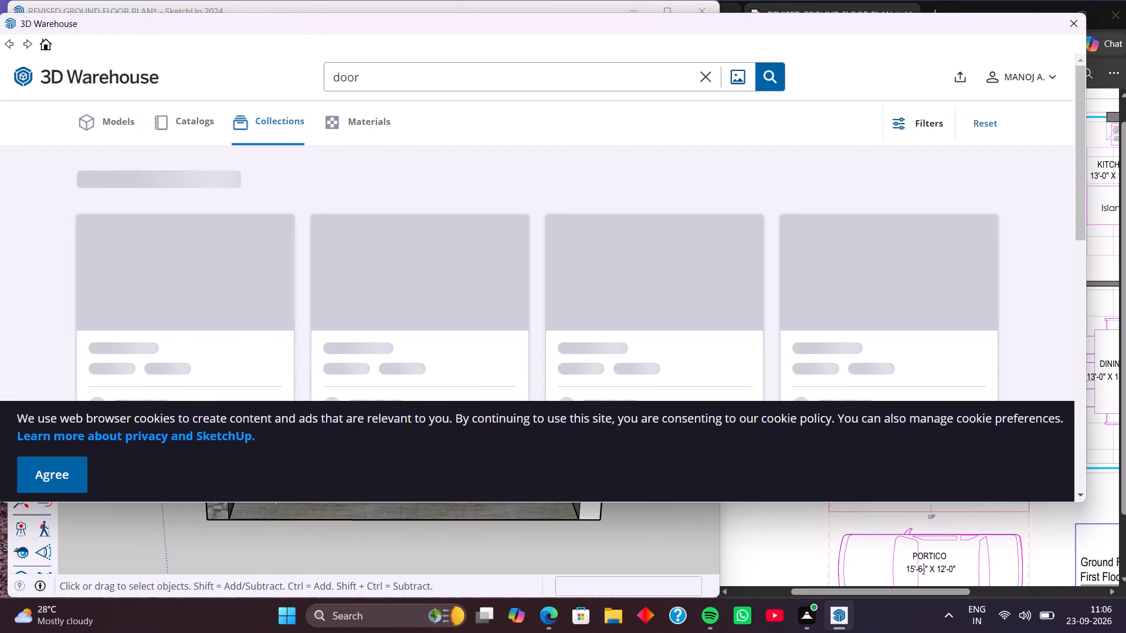
key(space)
text(curt)
text(ens)
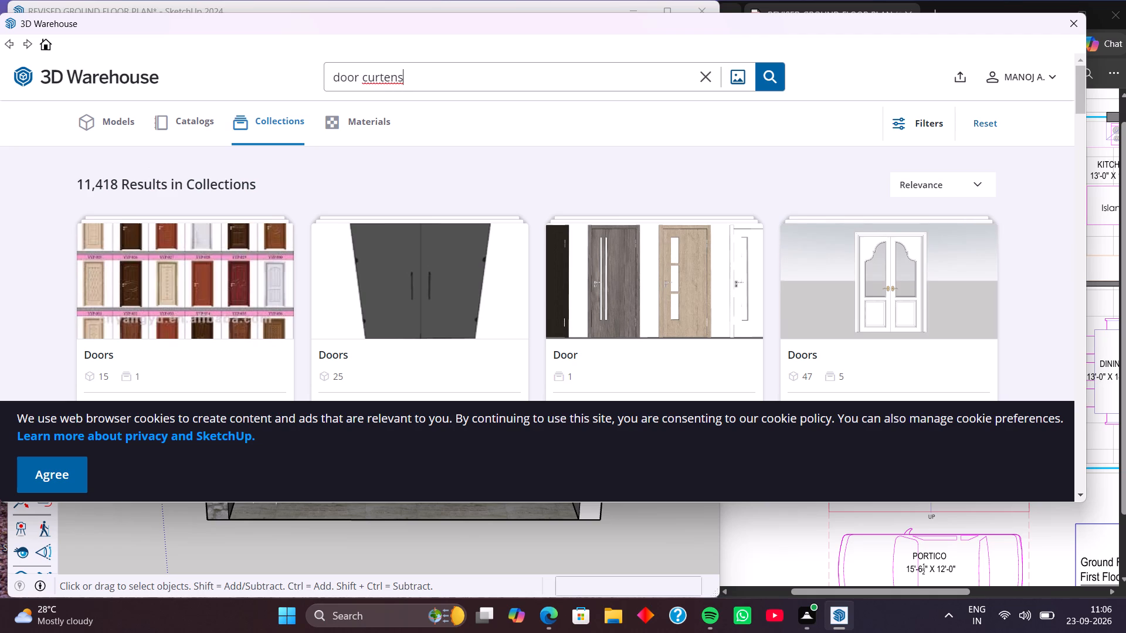
key(Return)
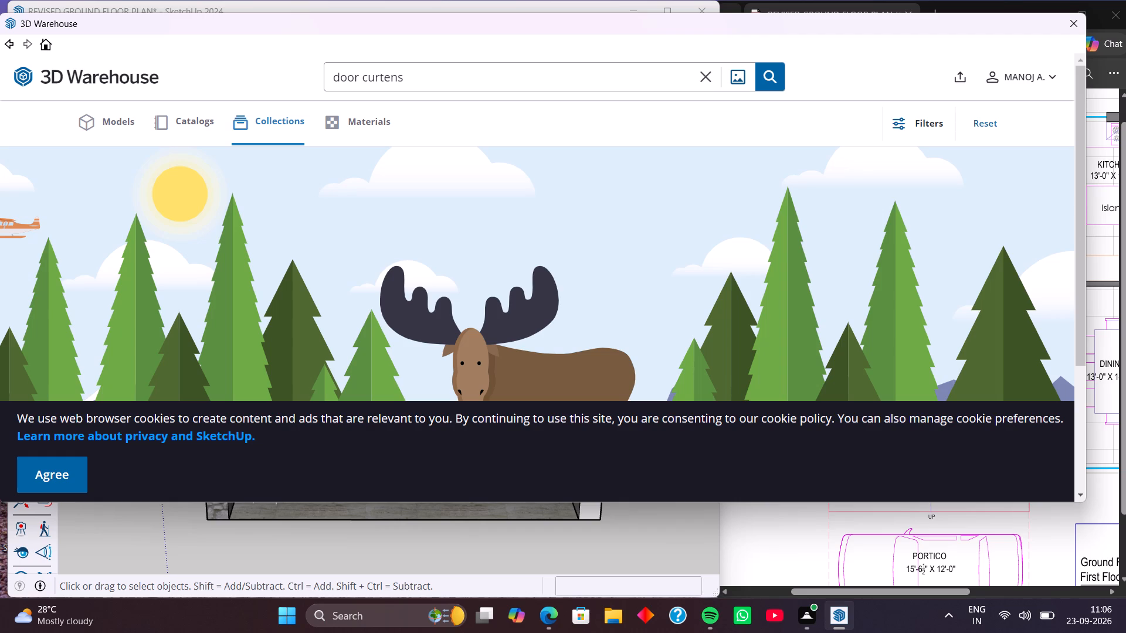
Cut the 3D Warehouse search term back to "door" for another curtain search.
click(409, 81)
key(BackSpace)
key(BackSpace)
key(BackSpace)
key(BackSpace)
key(BackSpace)
key(BackSpace)
key(BackSpace)
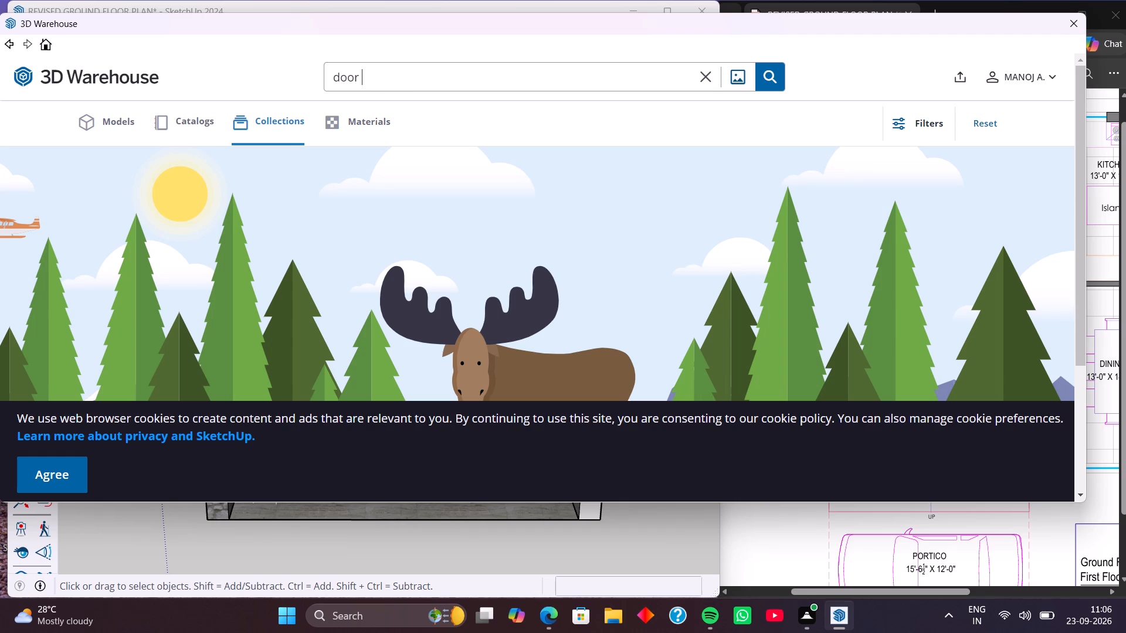
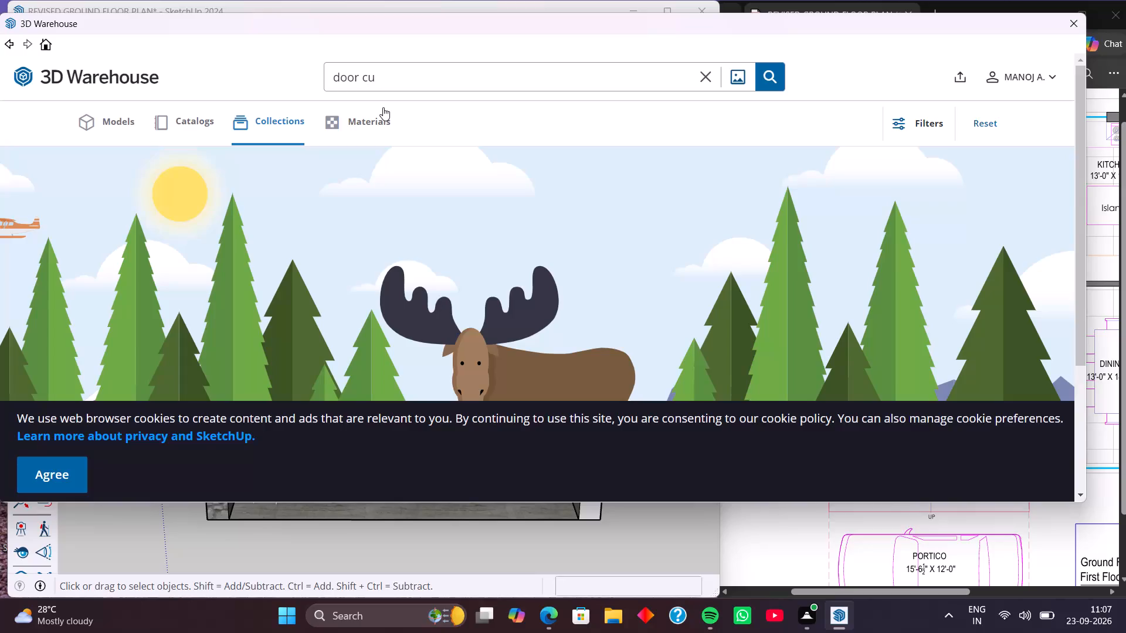
Search the 3D Warehouse collections for "door curtain" and close the warehouse.
key(e)
key(BackSpace)
text(rtay)
key(BackSpace)
text(in)
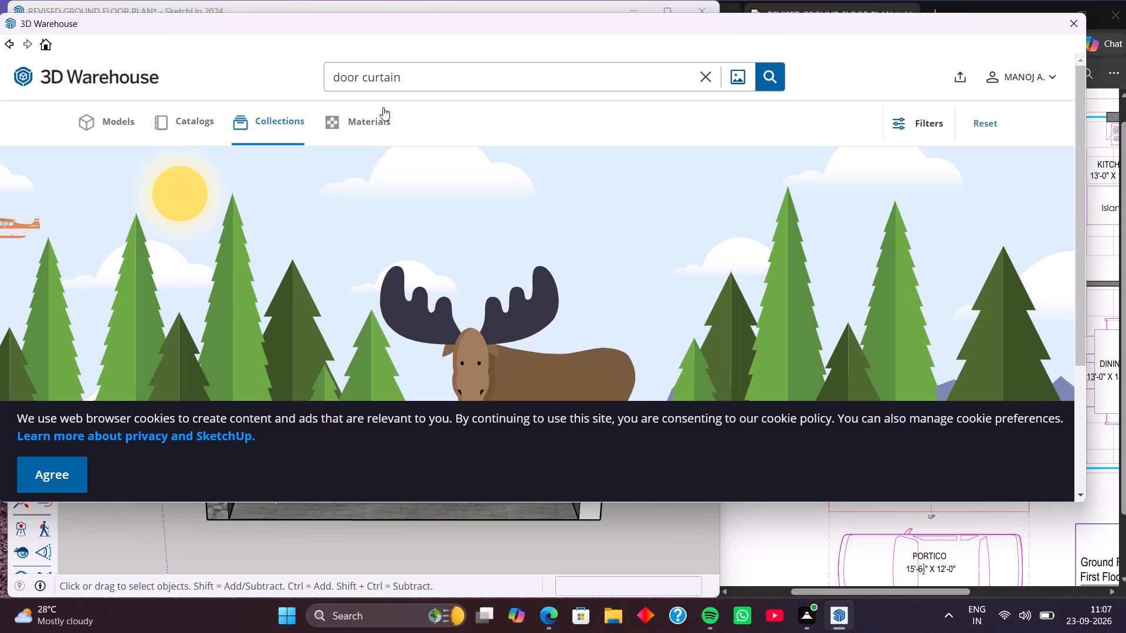
key(Return)
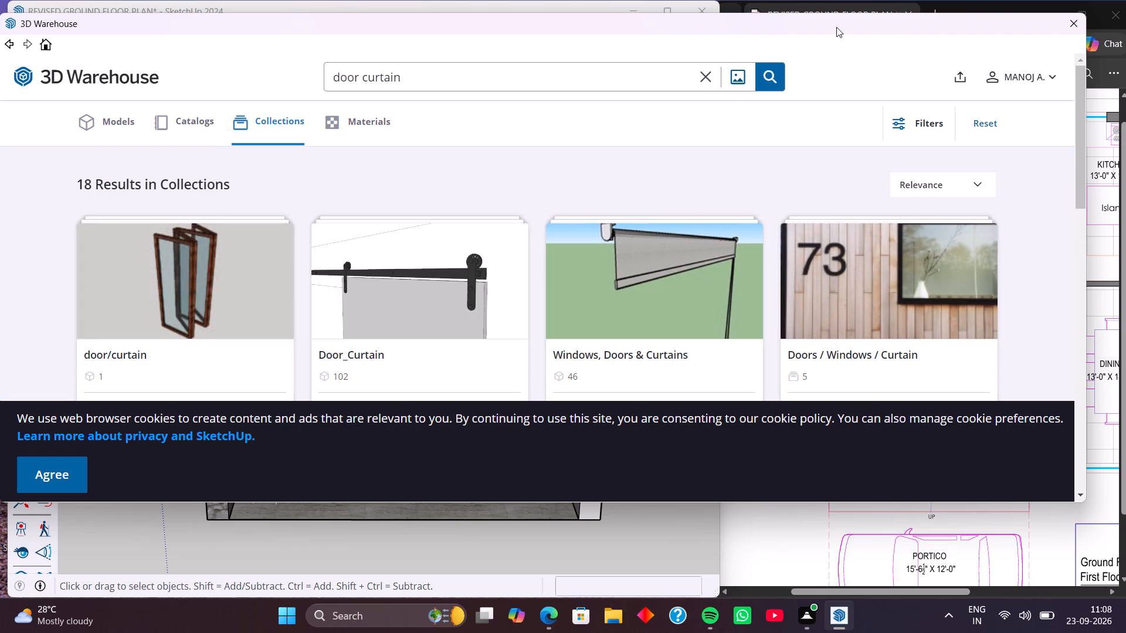
click(1077, 28)
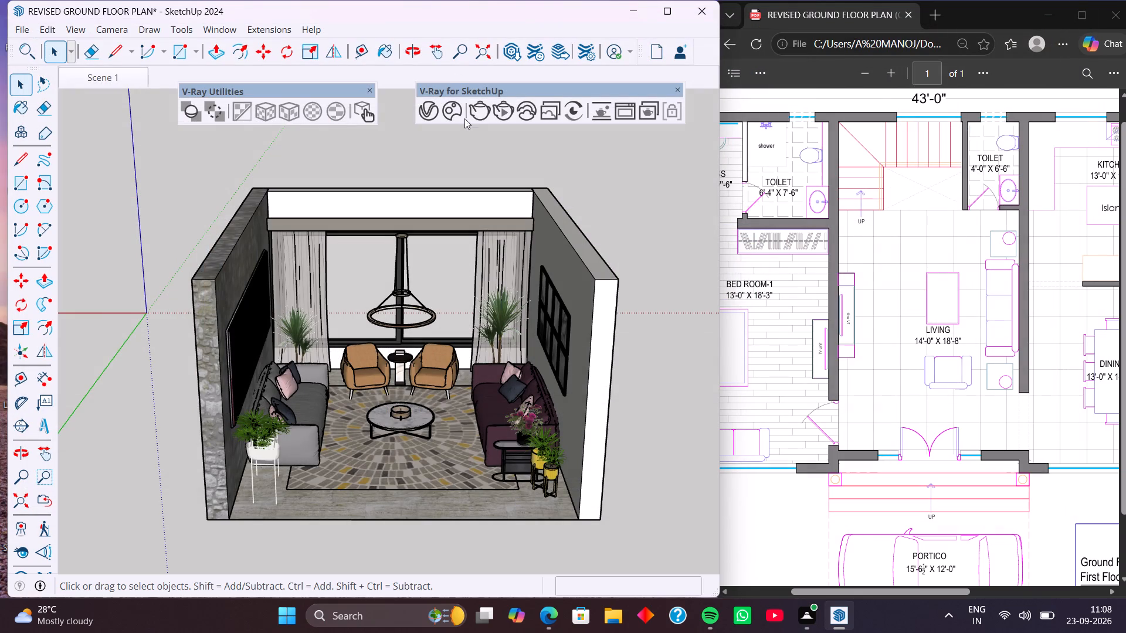
Open the Chaos Cosmos library, search its online assets for "window curtains" and look through the results.
click(447, 111)
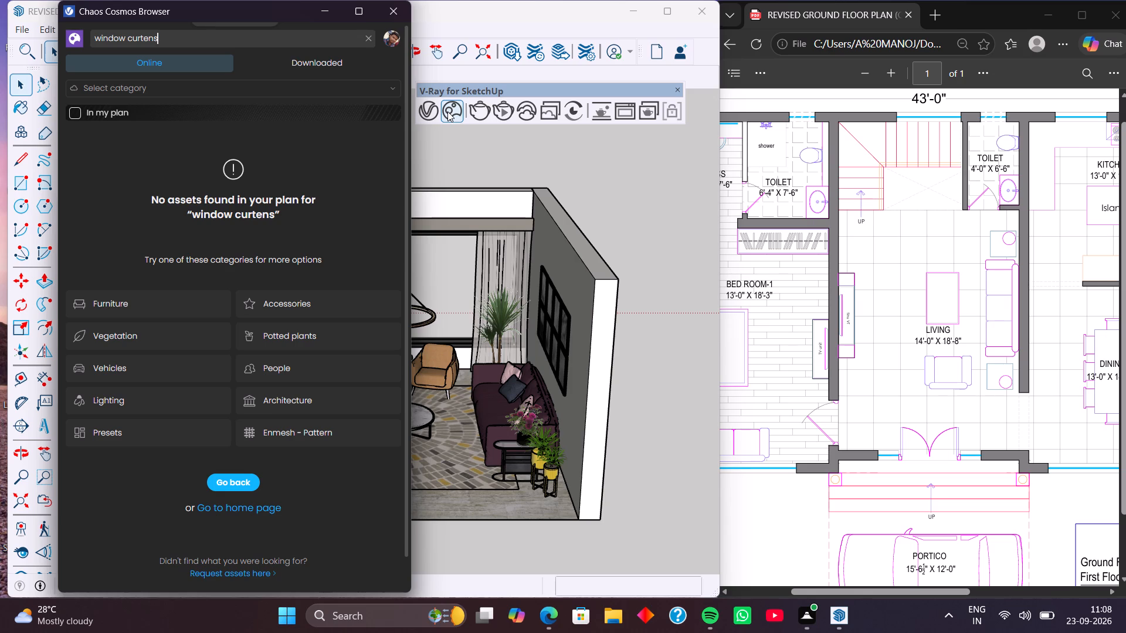
click(182, 37)
key(BackSpace)
key(BackSpace)
key(BackSpace)
key(a)
text(in)
key(s)
key(Return)
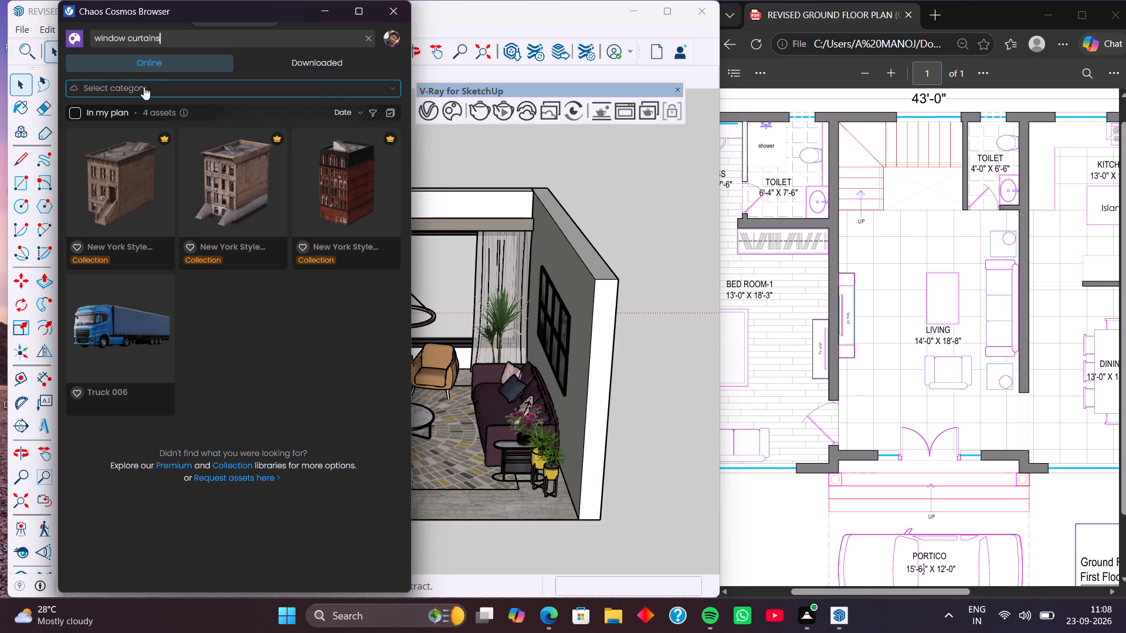
click(161, 63)
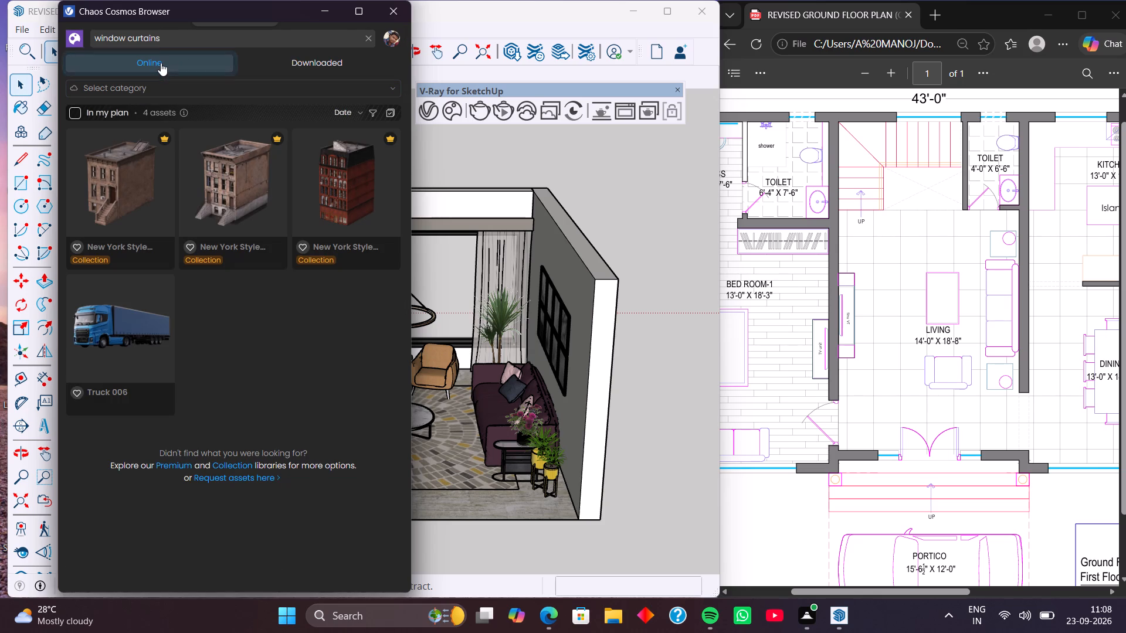
scroll(174, 156, up, 7)
scroll(176, 161, down, 12)
scroll(133, 131, up, 6)
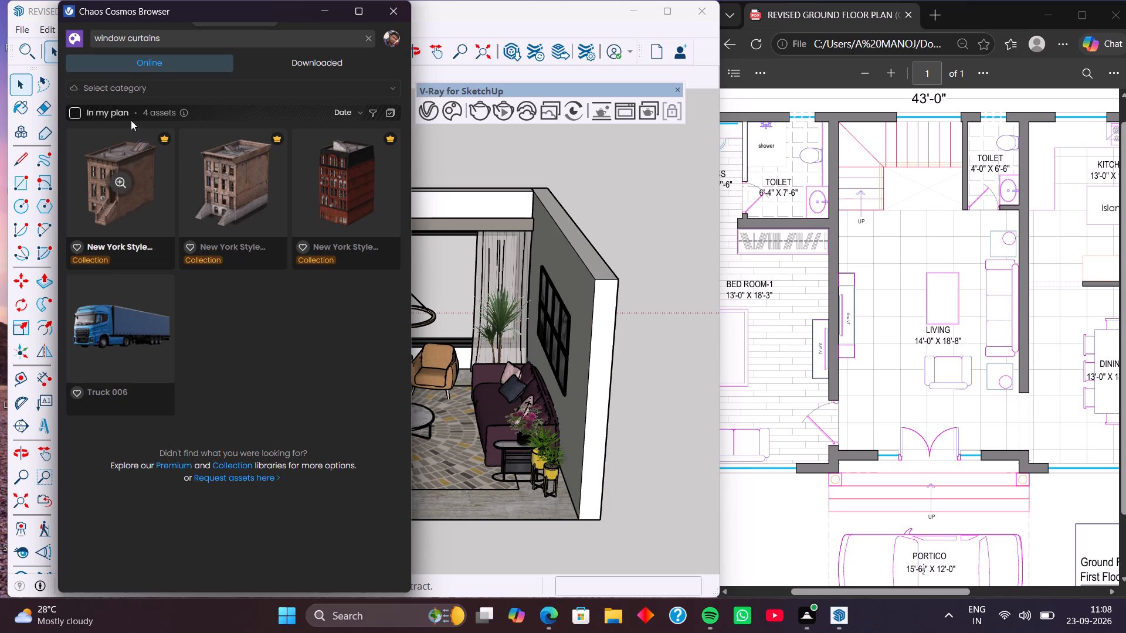
scroll(131, 120, up, 3)
click(109, 67)
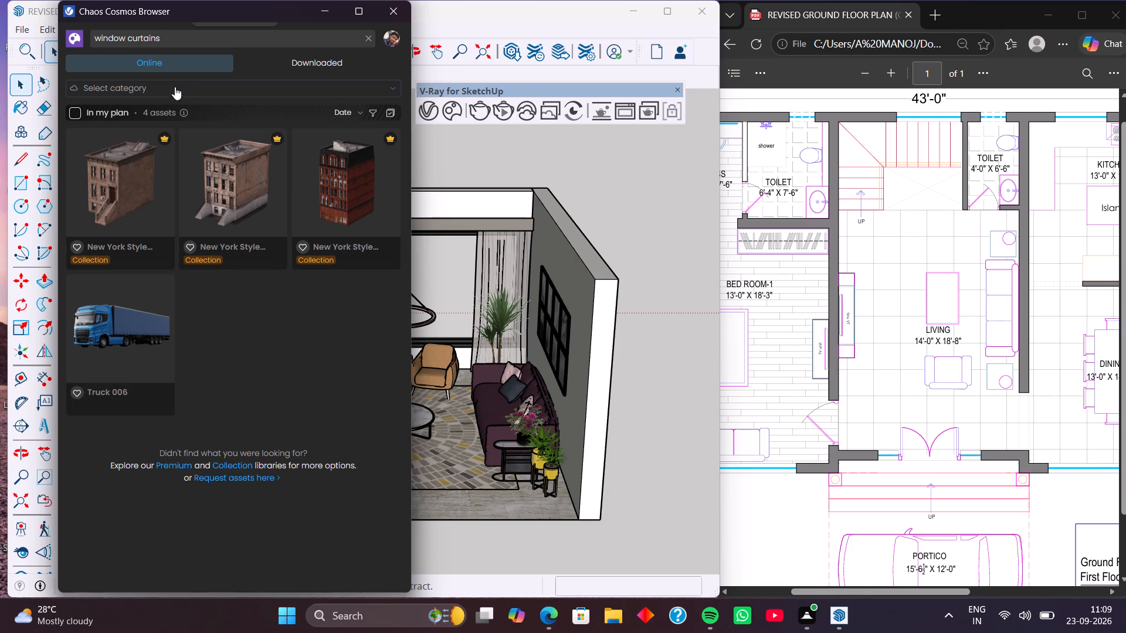
Change the Chaos Cosmos search to "door curtains" and run it.
click(126, 38)
key(BackSpace)
key(BackSpace)
key(BackSpace)
key(BackSpace)
key(BackSpace)
key(BackSpace)
text(doo)
key(r)
key(Return)
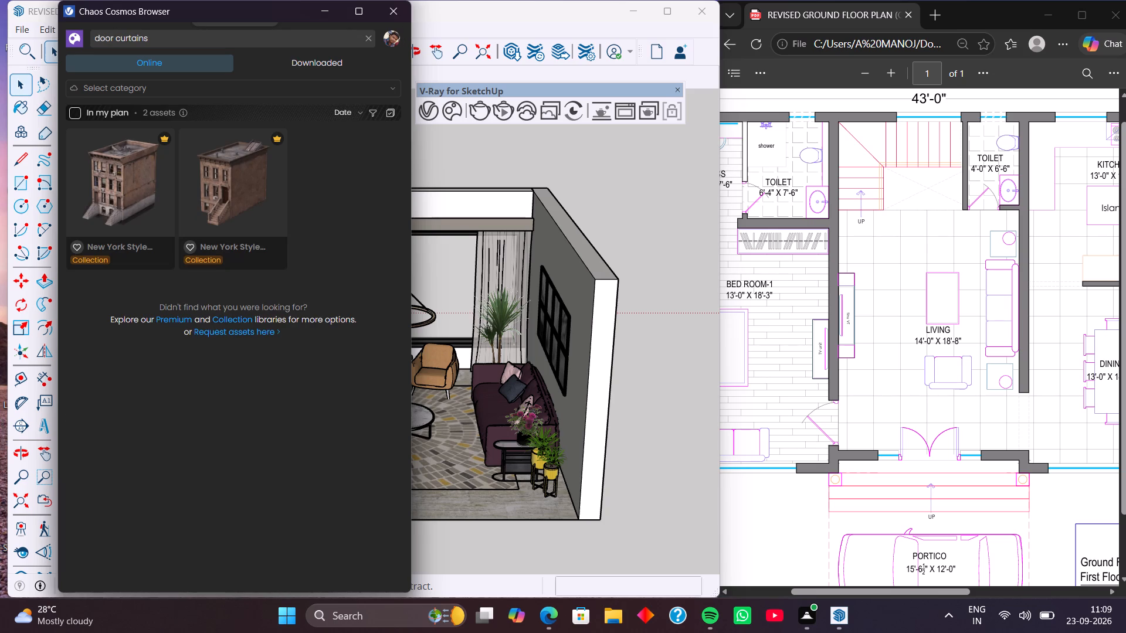
Browse the Cosmos Materials and Collections categories, including the V-Ray Material Library and Premium Library, for curtain assets.
click(389, 89)
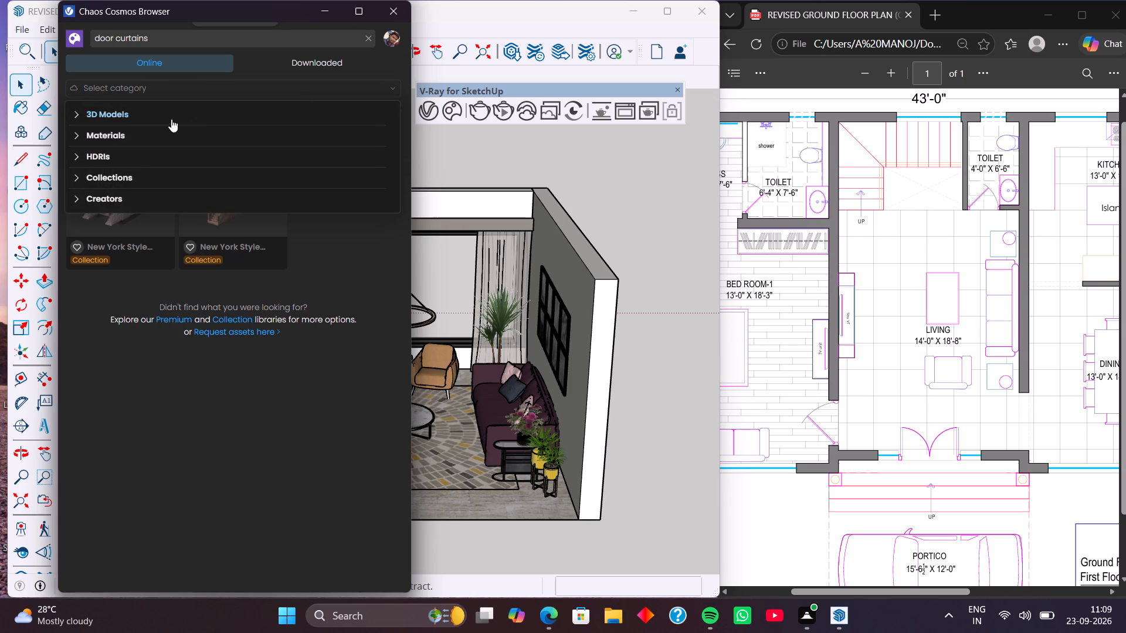
click(168, 137)
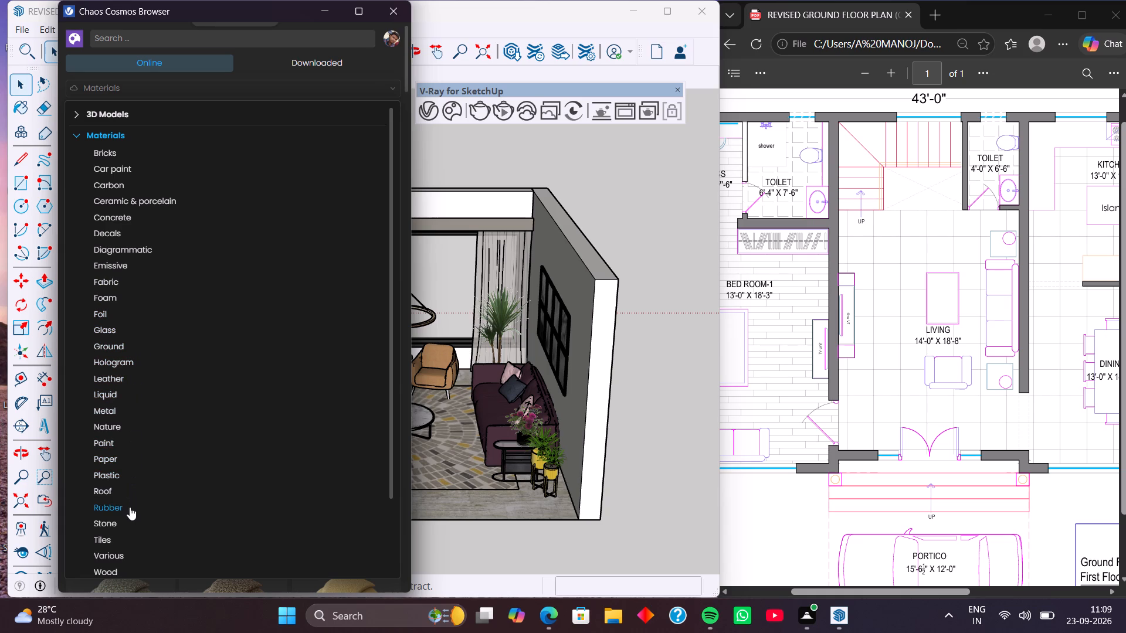
scroll(130, 513, down, 4)
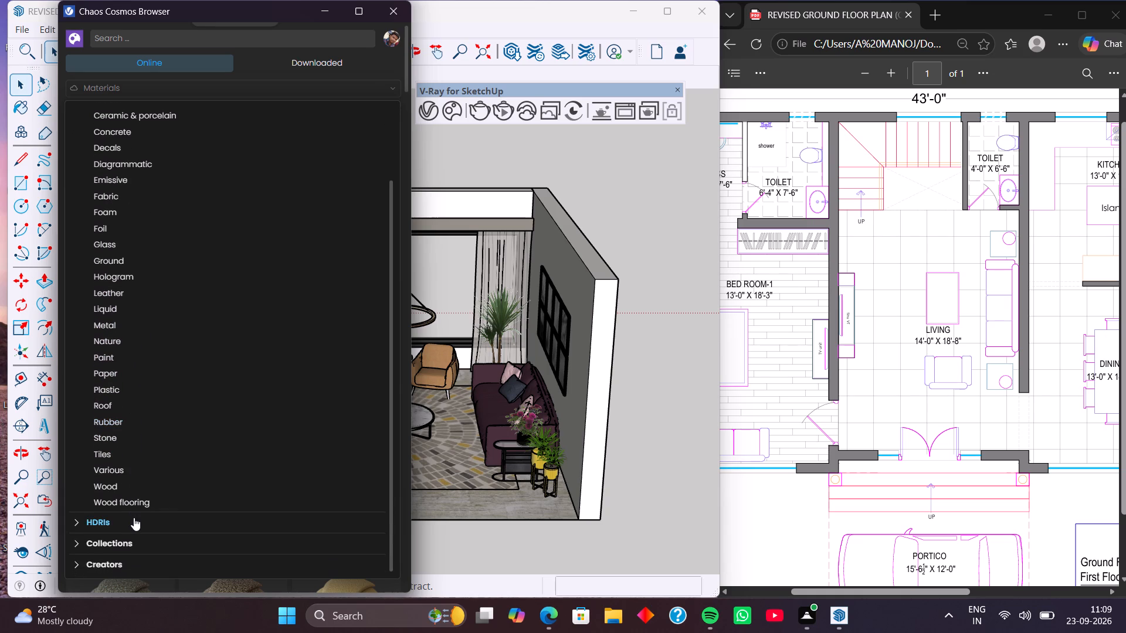
scroll(134, 519, down, 4)
click(140, 539)
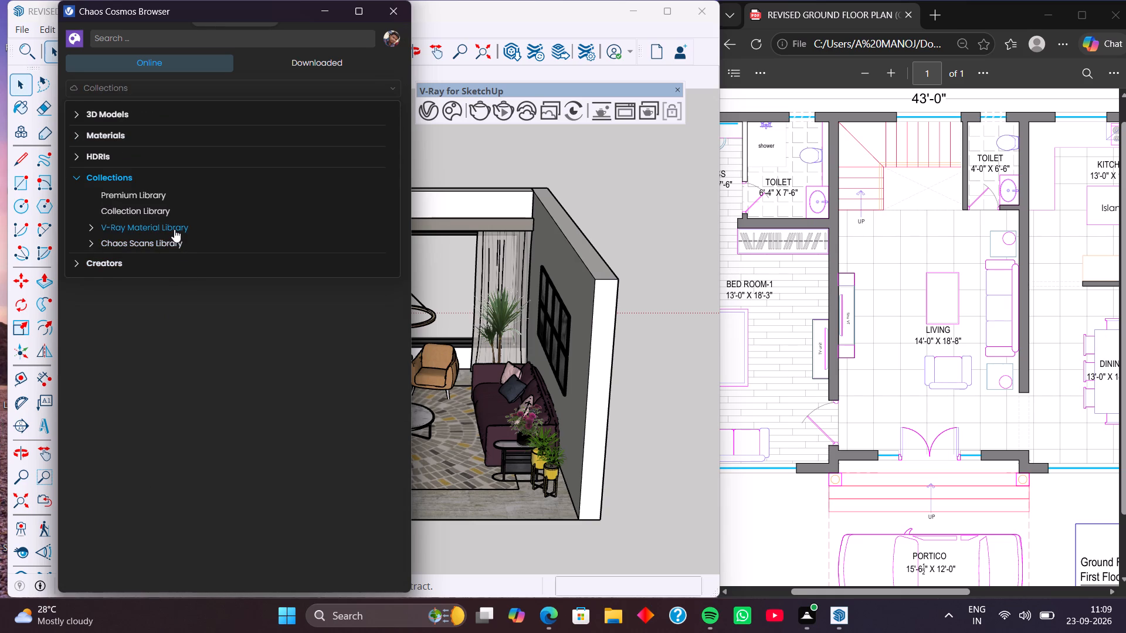
click(174, 229)
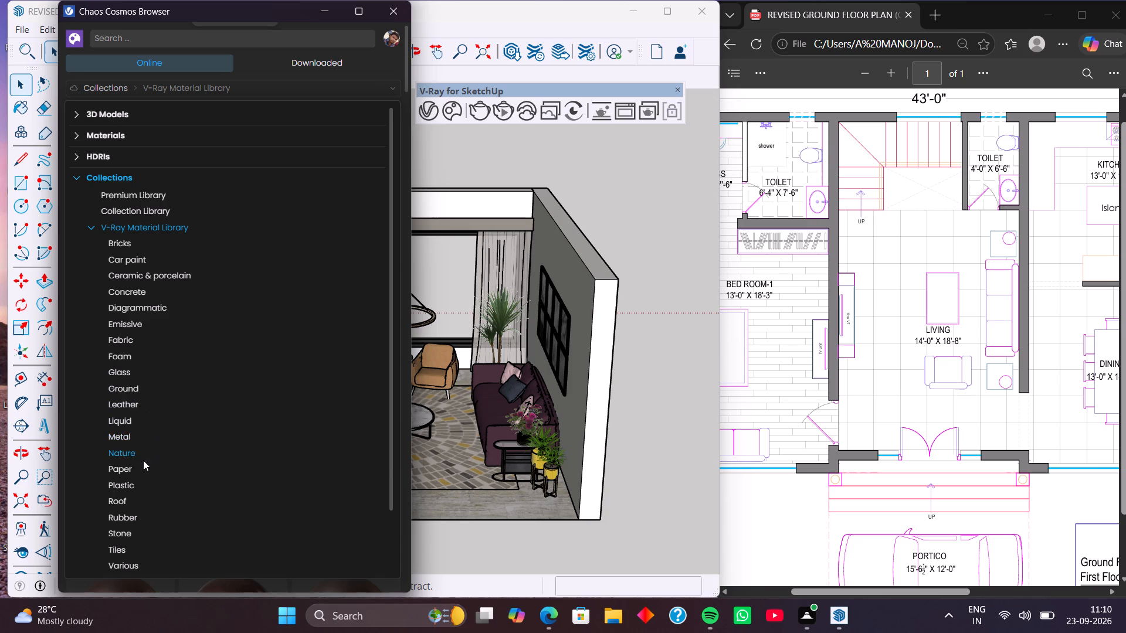
scroll(153, 472, down, 4)
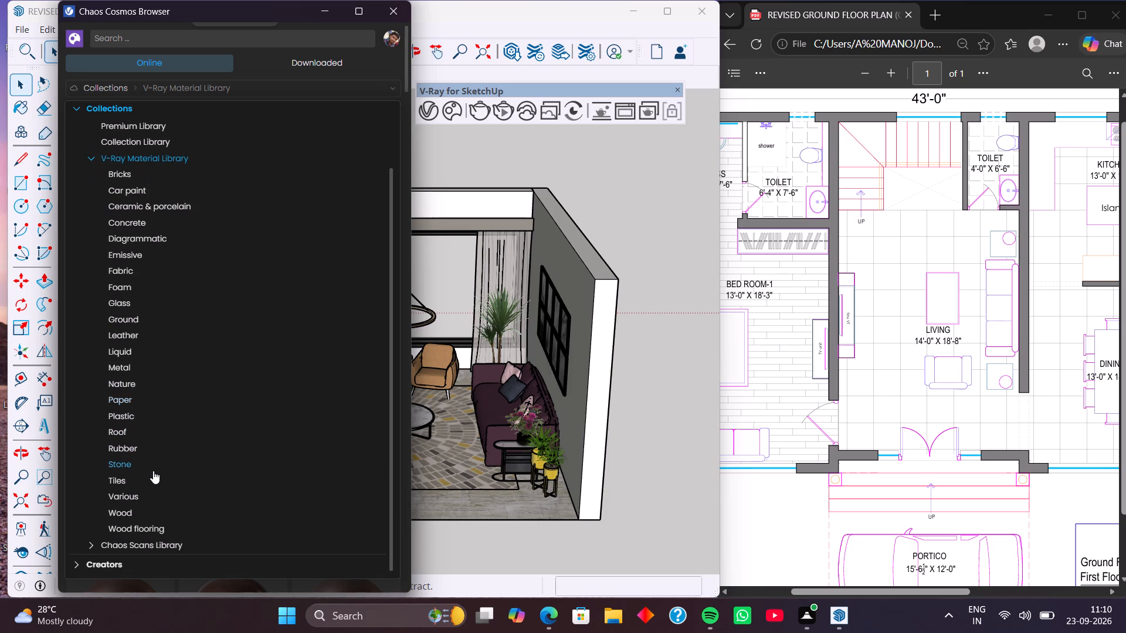
scroll(154, 460, up, 4)
scroll(151, 400, up, 7)
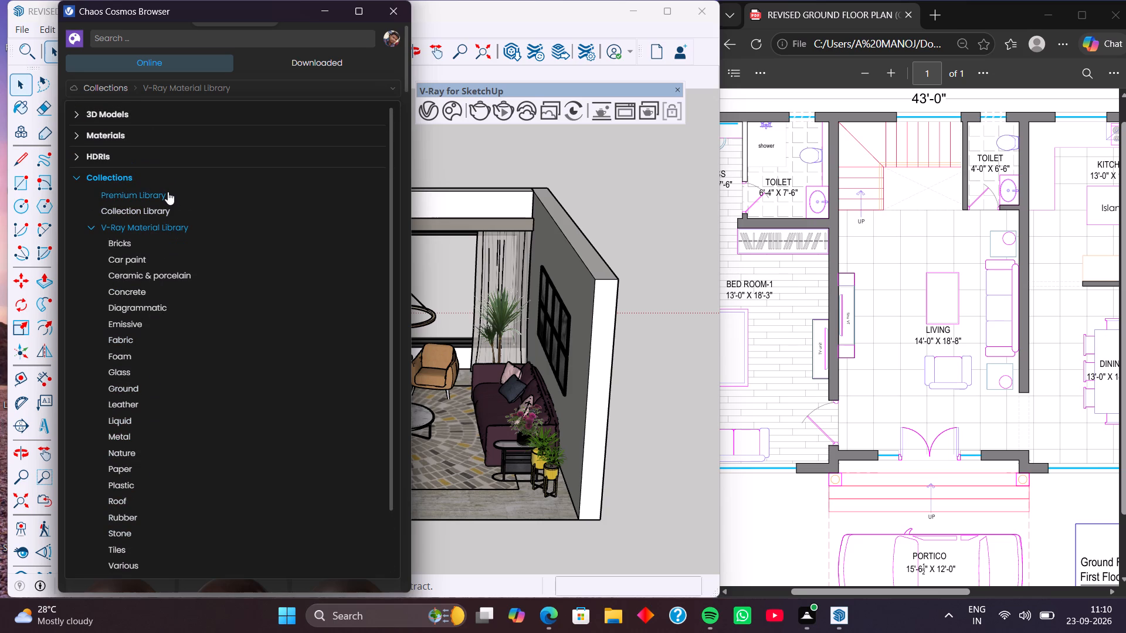
click(168, 192)
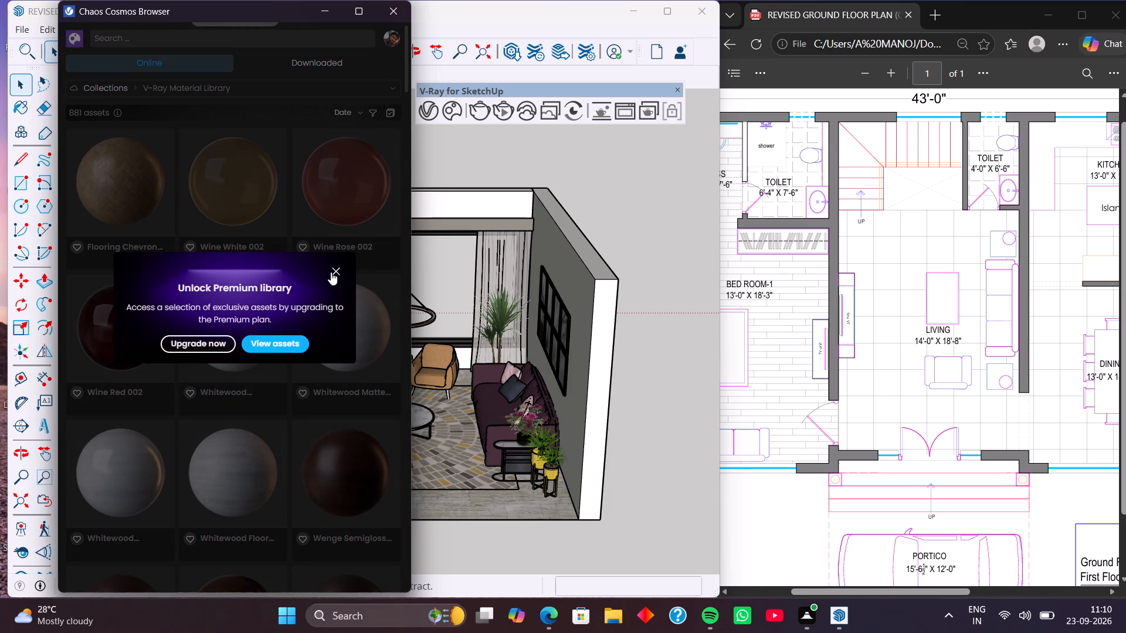
click(334, 269)
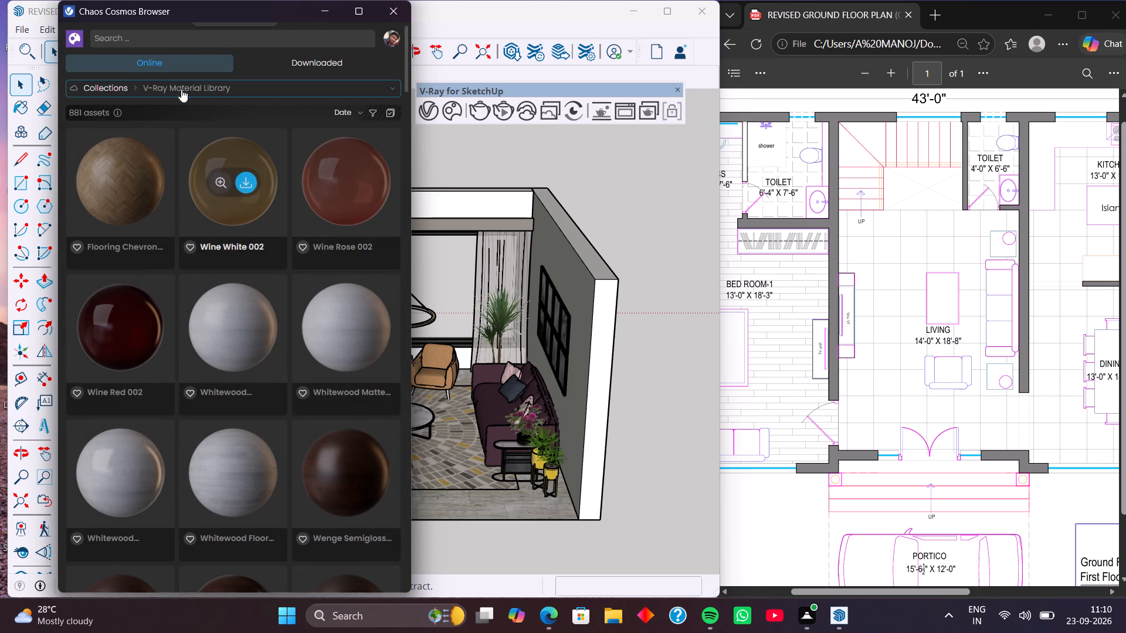
Switch the Cosmos category to Creators and look through its brands and vendors for a curtain source.
click(394, 86)
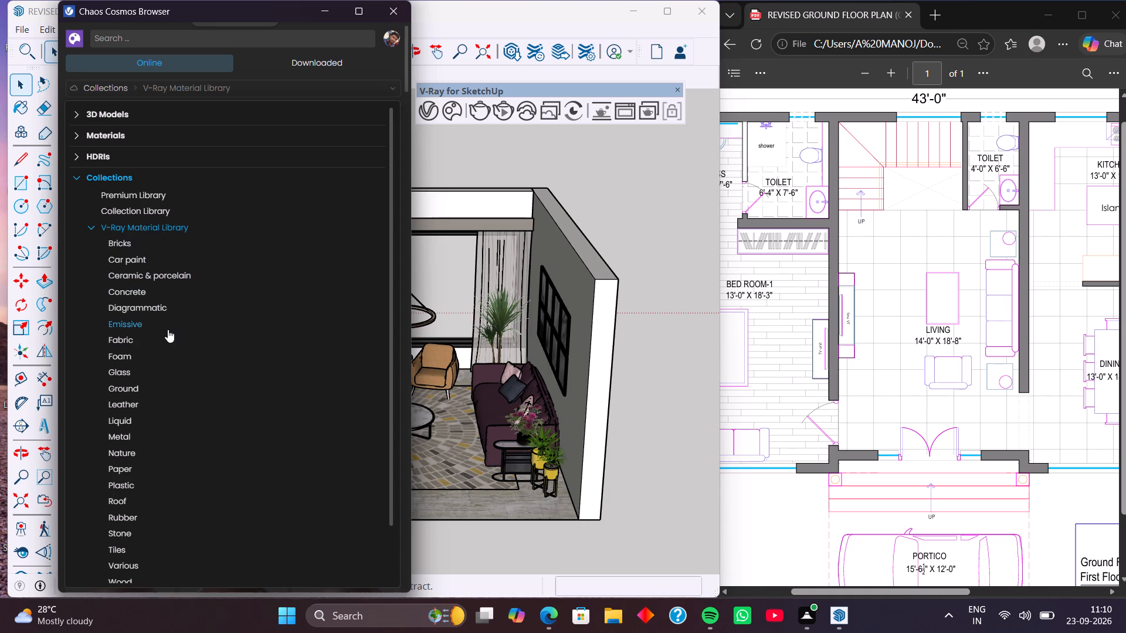
scroll(124, 286, down, 8)
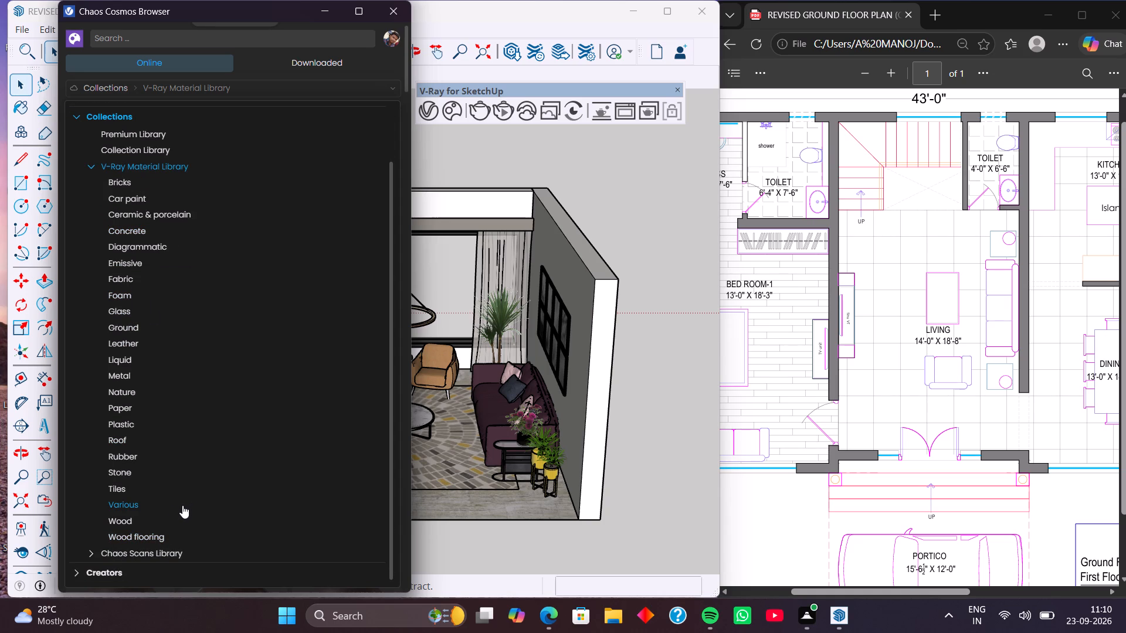
scroll(171, 491, down, 4)
click(154, 566)
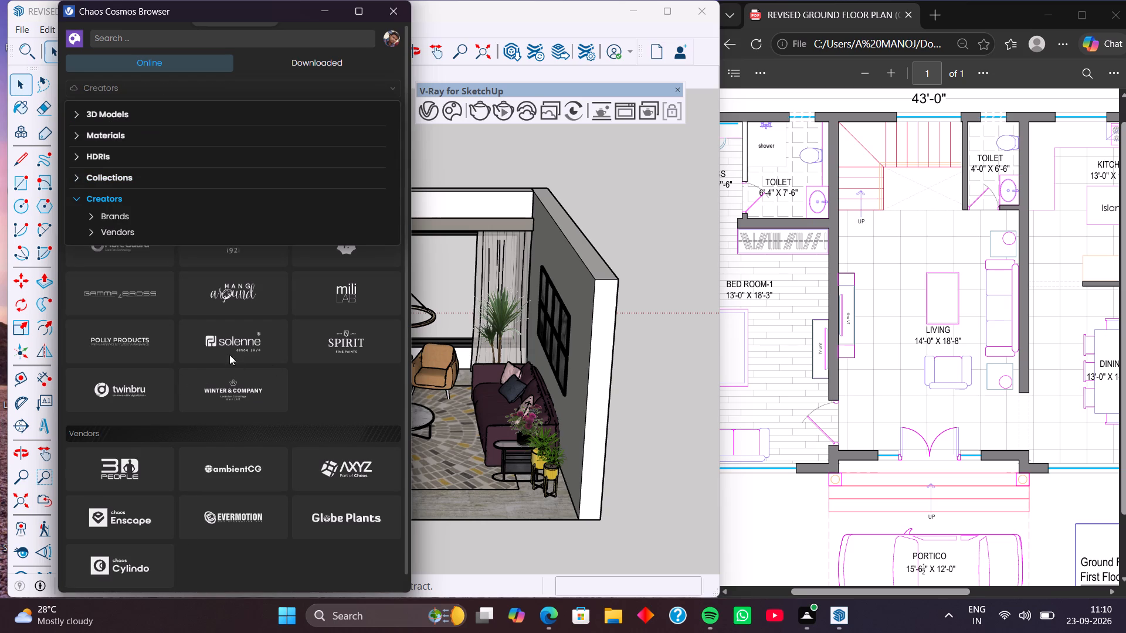
scroll(195, 409, down, 3)
scroll(179, 337, up, 2)
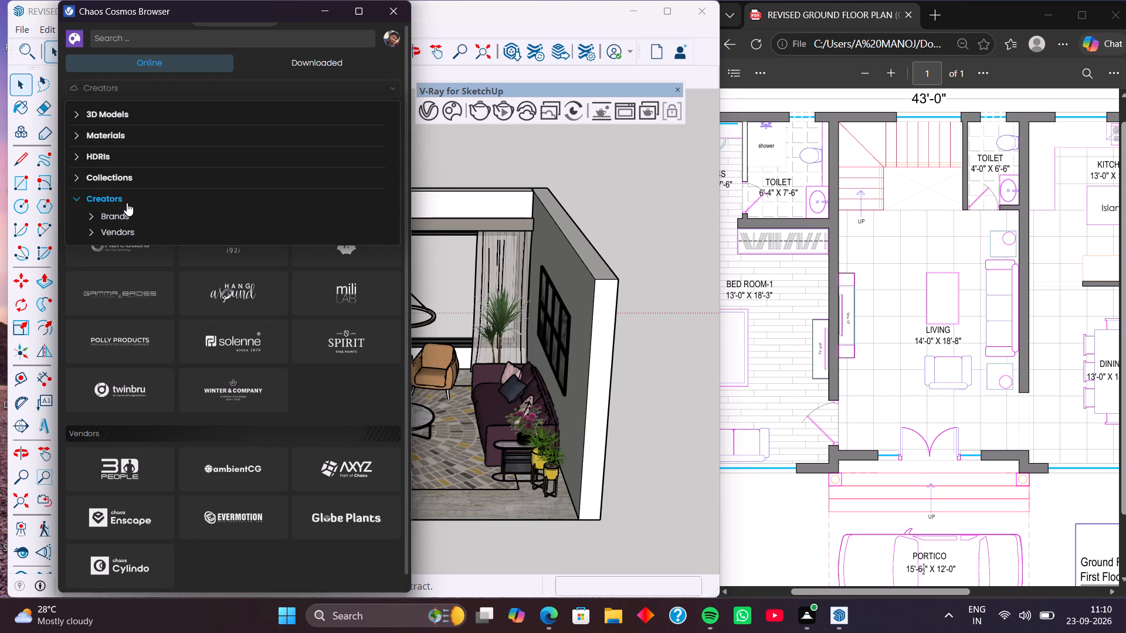
click(127, 203)
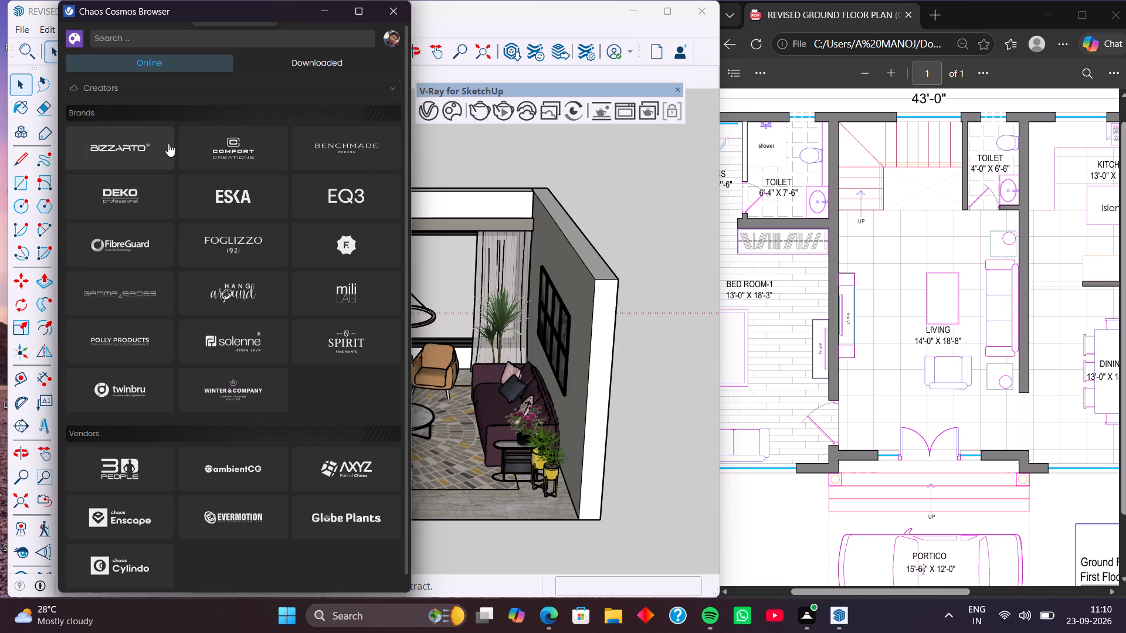
scroll(202, 210, down, 4)
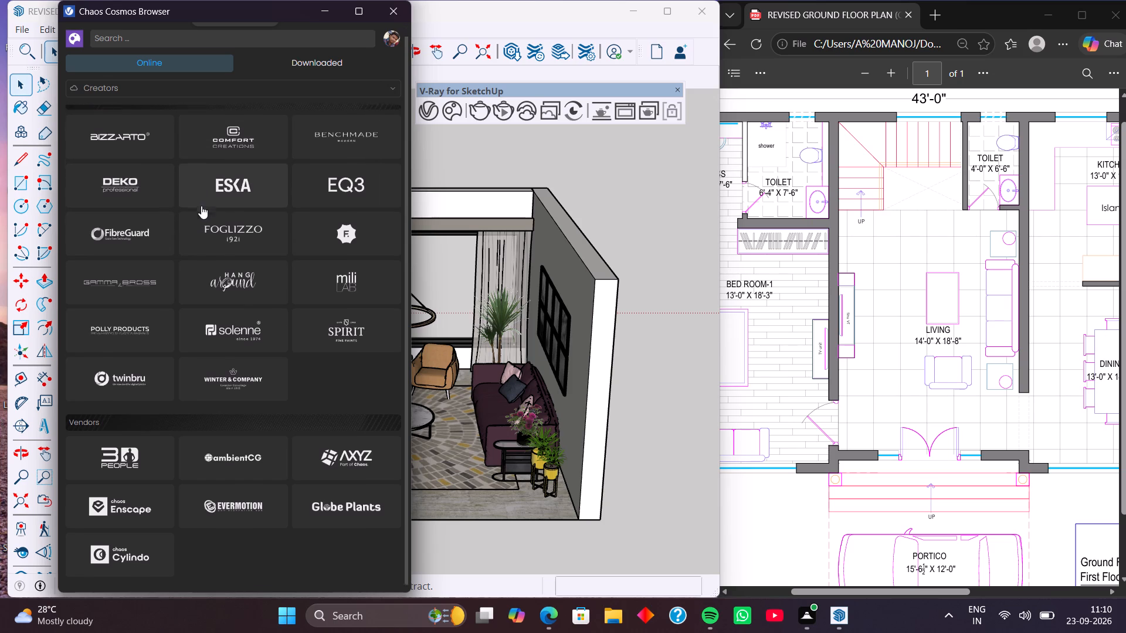
scroll(192, 203, down, 2)
scroll(192, 203, up, 9)
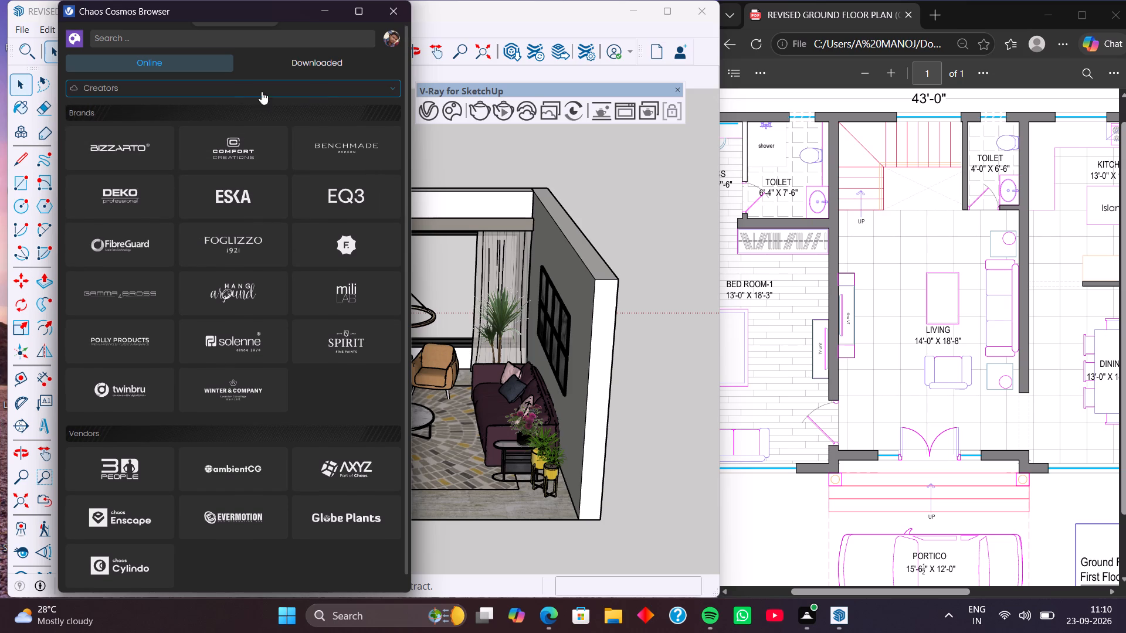
Browse the Cosmos Materials subcategories and look through the Ceramic & porcelain assets.
click(387, 88)
click(130, 134)
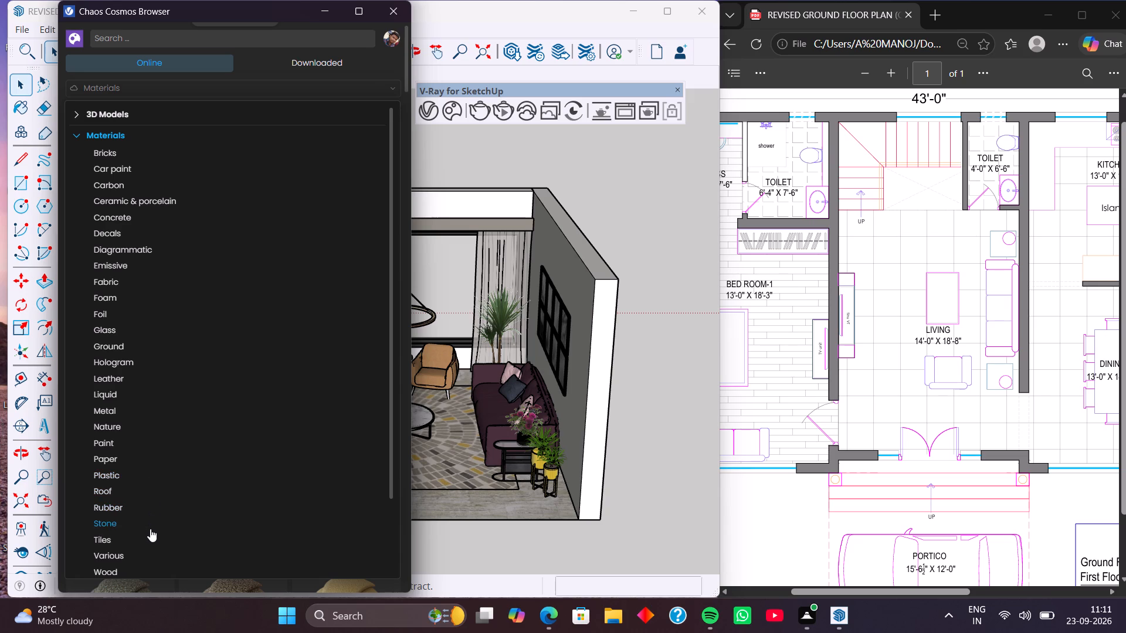
scroll(180, 456, down, 3)
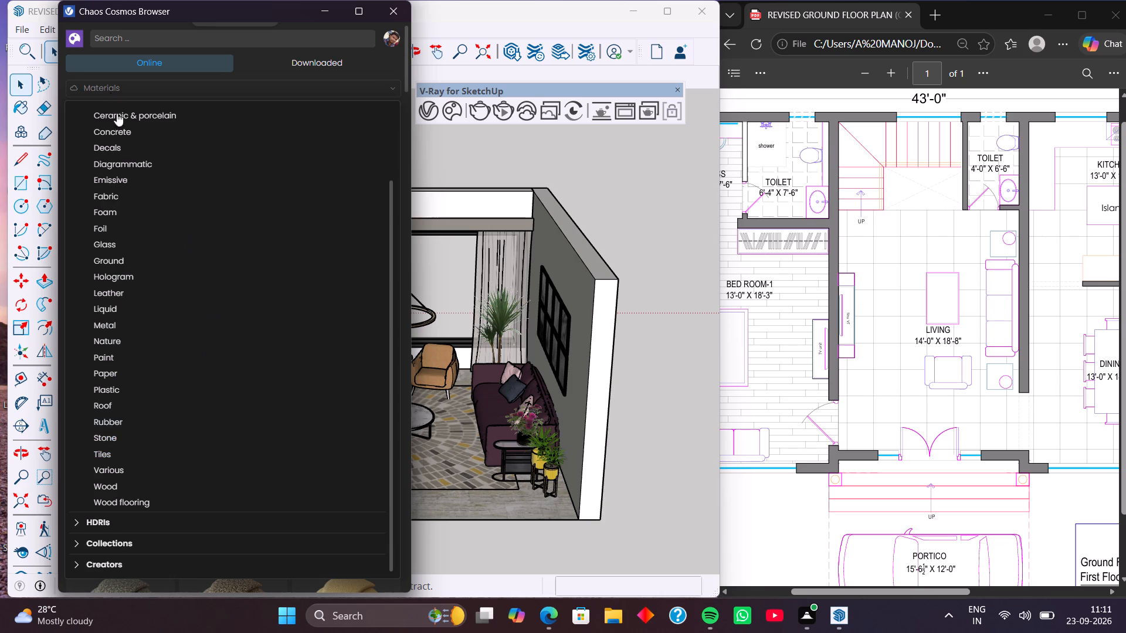
scroll(145, 170, up, 3)
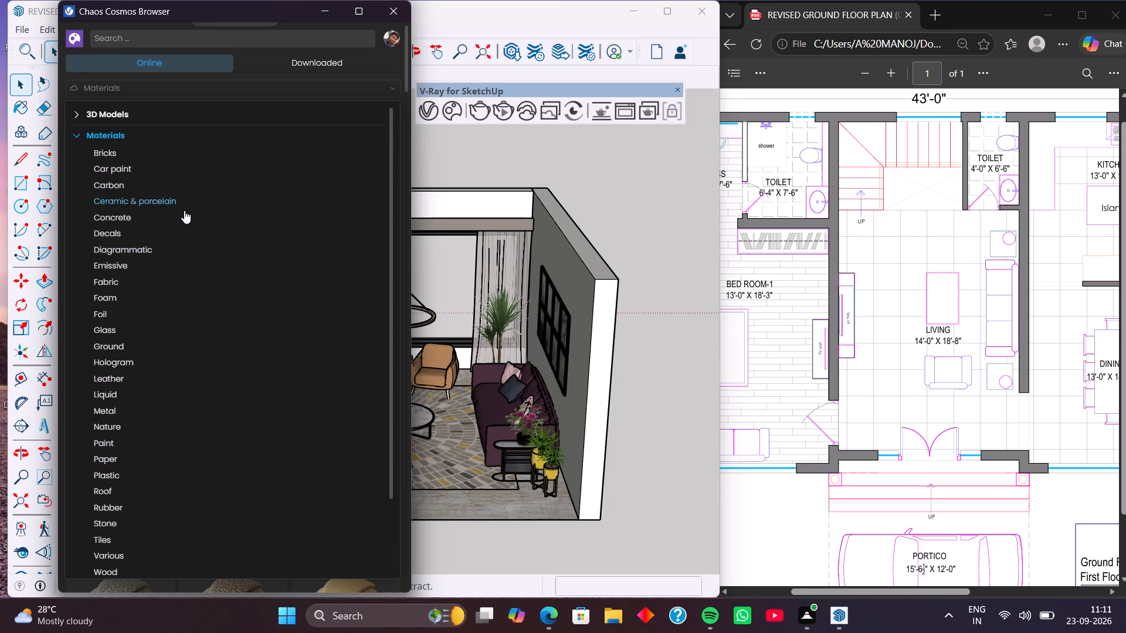
click(181, 203)
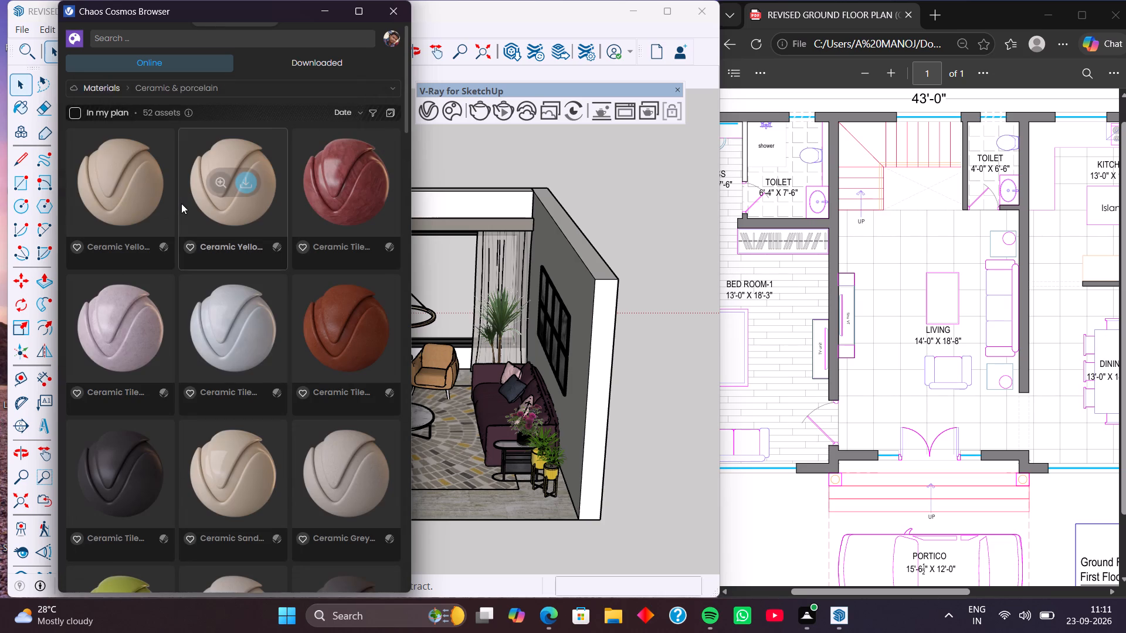
click(368, 91)
scroll(160, 142, up, 6)
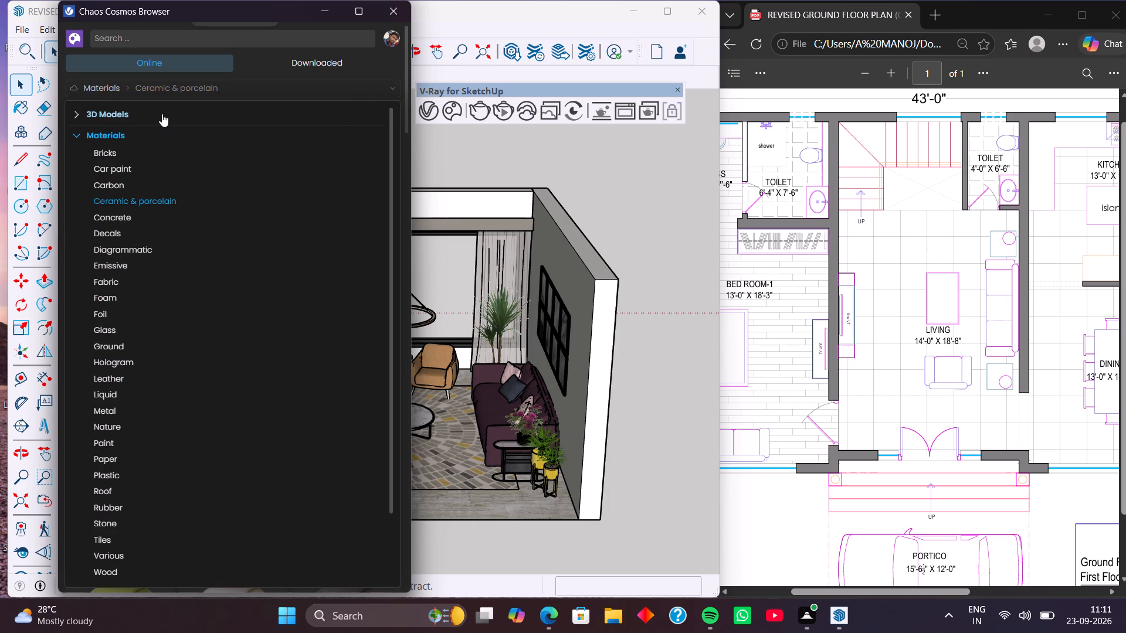
Look through the Cosmos 3D Models under Furniture, Other furniture, for curtain assets and close the asset browser.
click(162, 113)
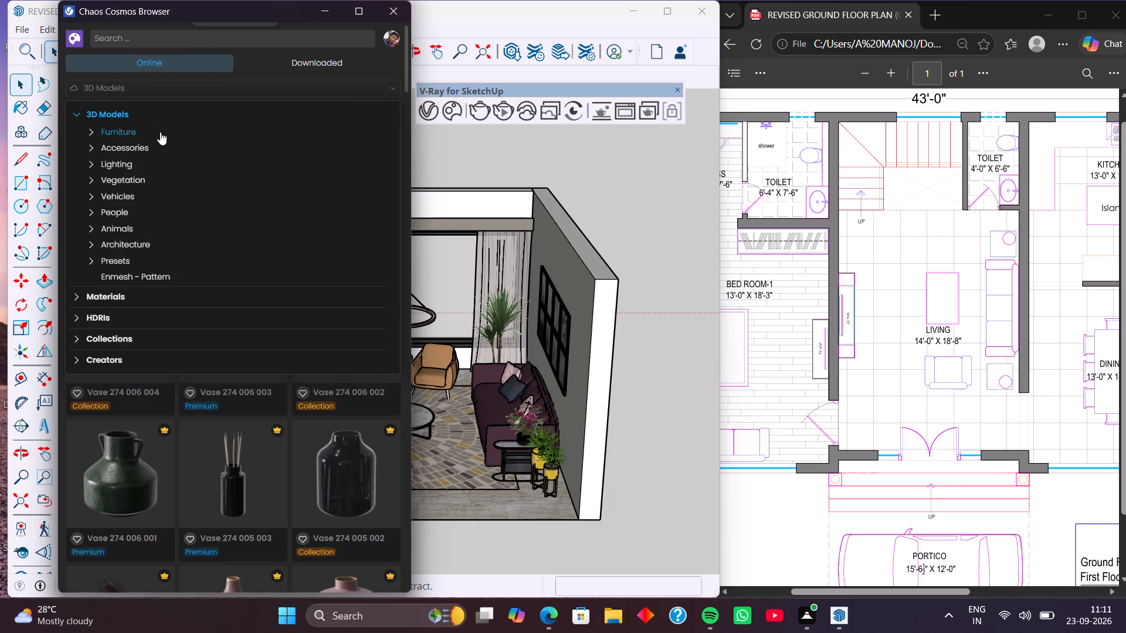
click(160, 132)
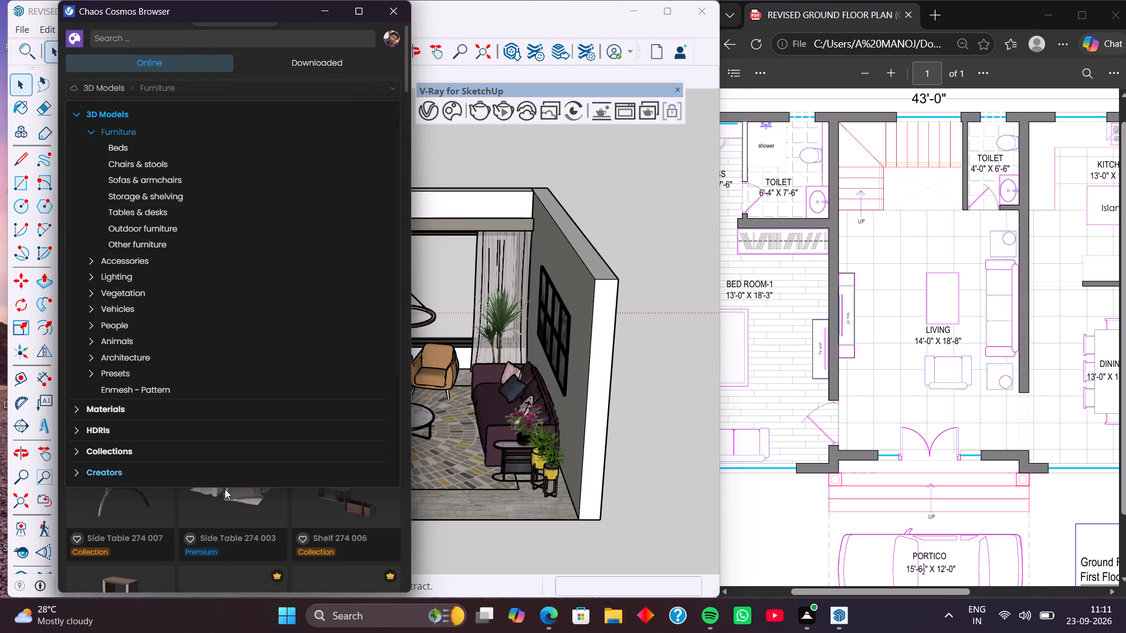
scroll(225, 490, down, 20)
scroll(225, 490, down, 12)
scroll(276, 532, down, 1)
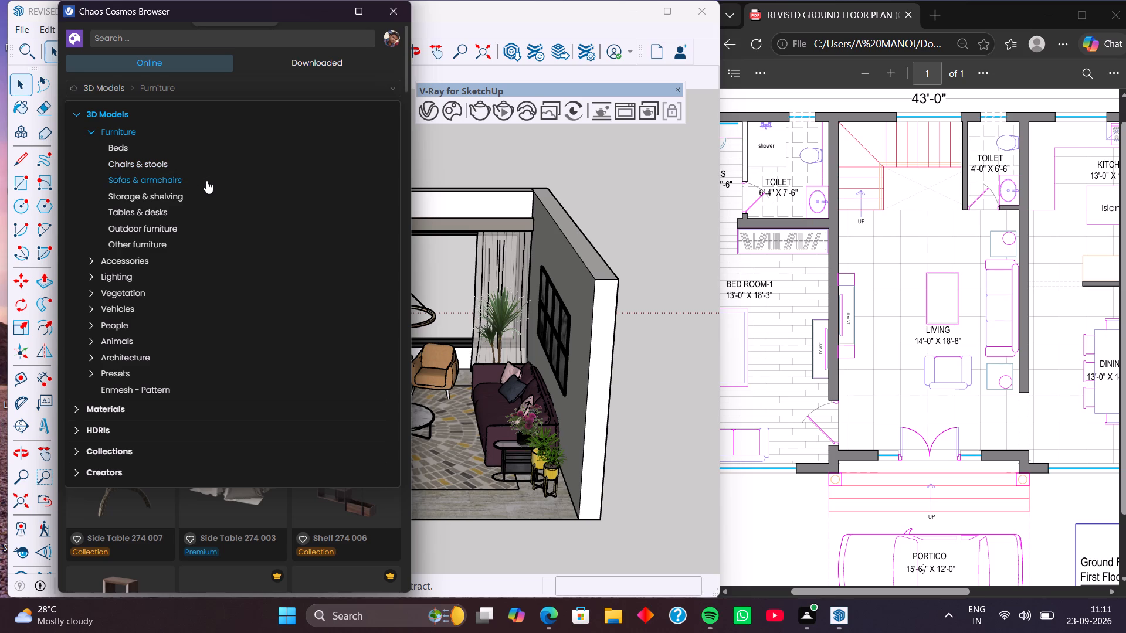
click(172, 241)
scroll(272, 373, down, 3)
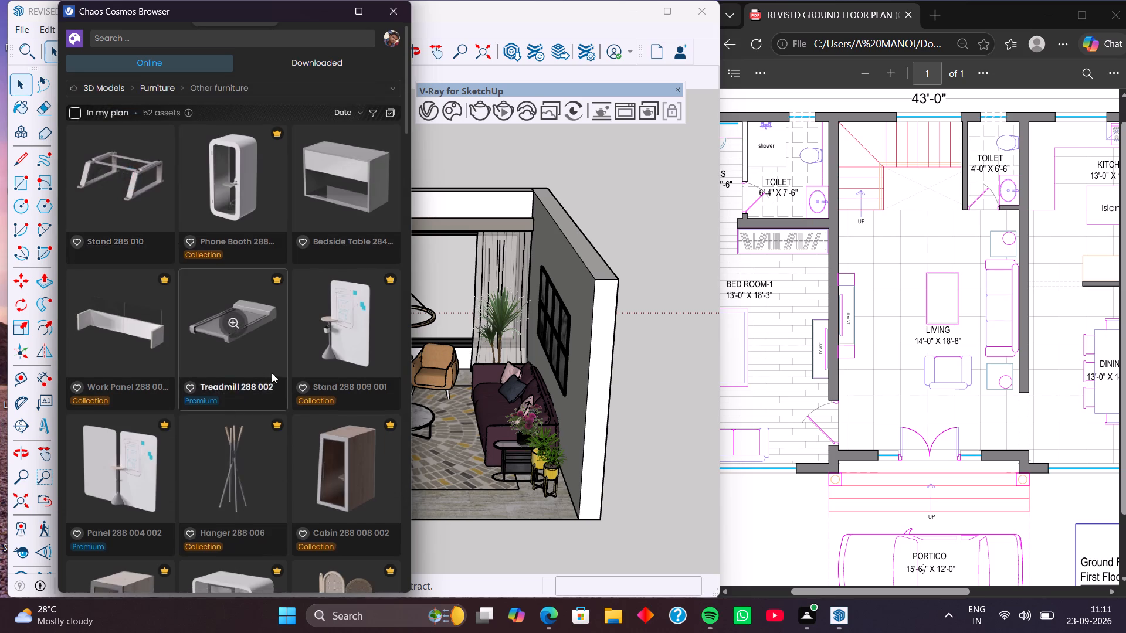
scroll(272, 373, down, 13)
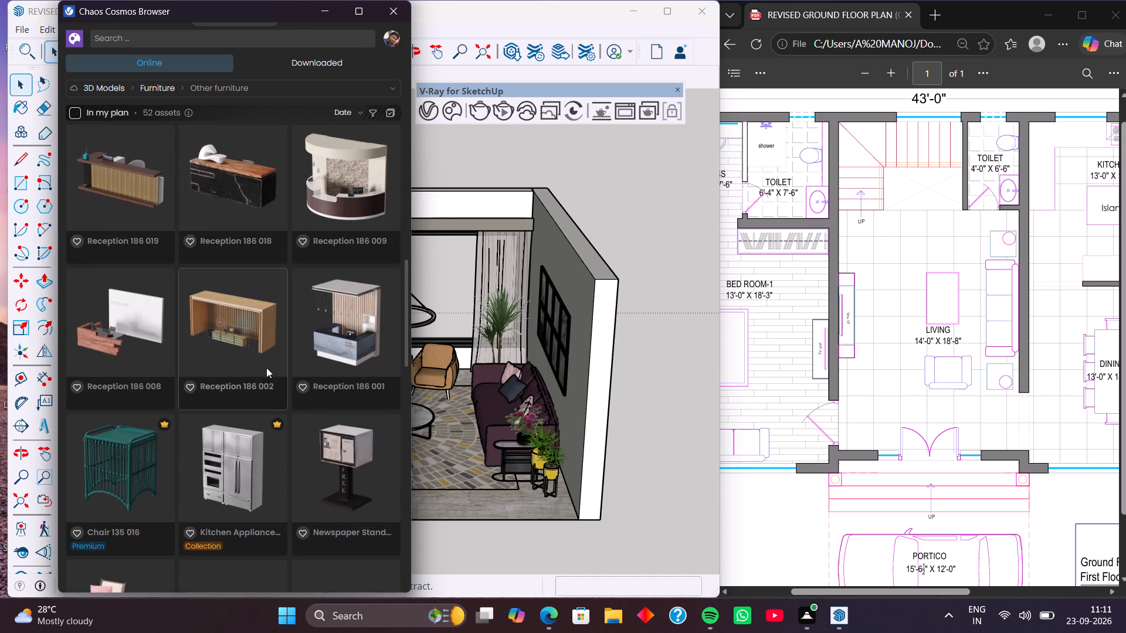
scroll(266, 367, down, 20)
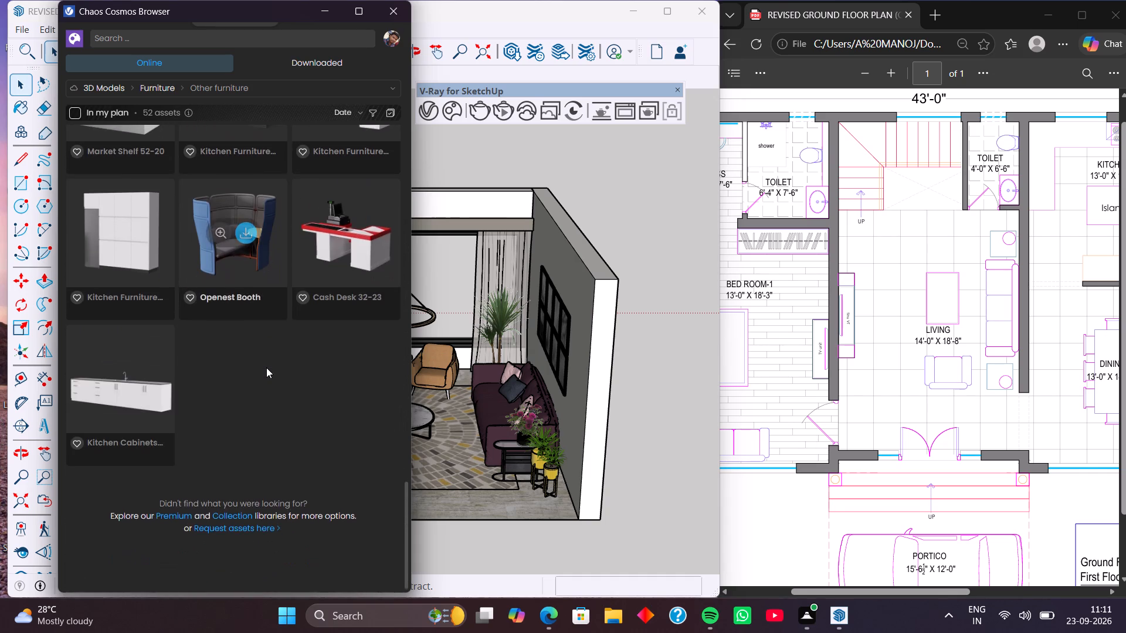
scroll(265, 365, up, 5)
scroll(290, 290, up, 9)
click(395, 14)
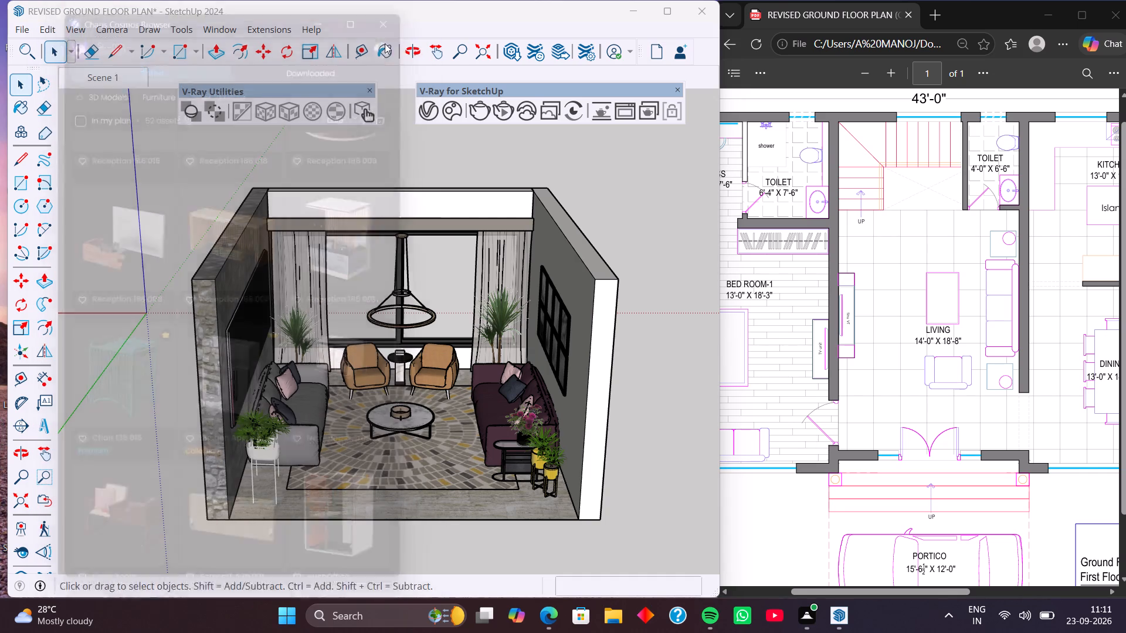
Recall the saved Scene 1 view and examine the furnished living room from the front.
middle_drag(327, 345, 322, 336)
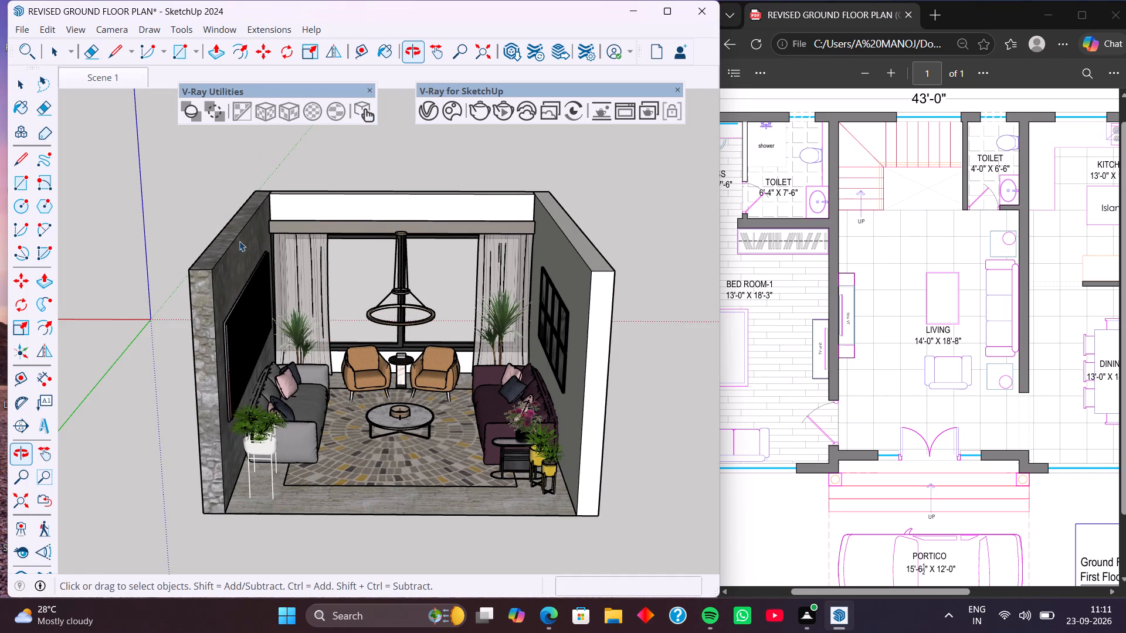
click(108, 78)
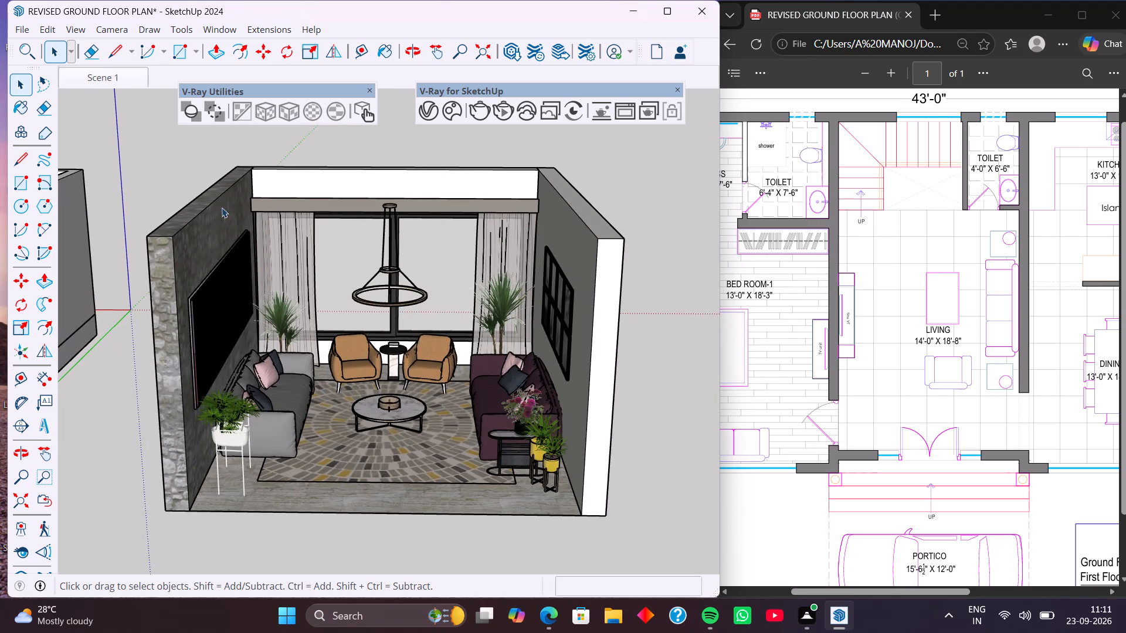
click(307, 91)
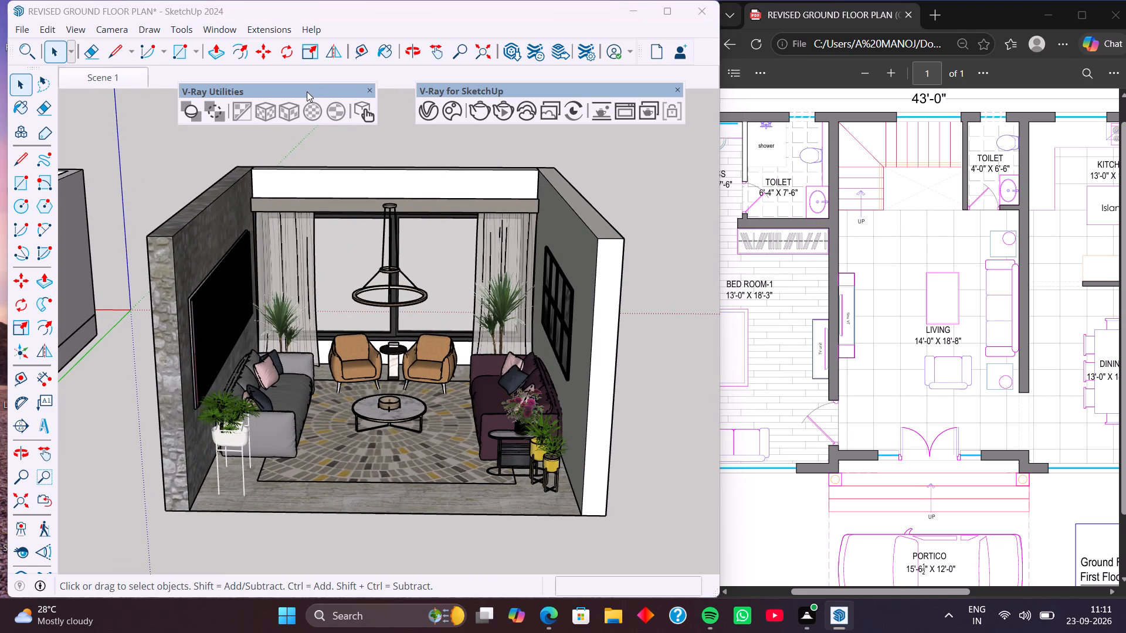
middle_drag(340, 325, 347, 308)
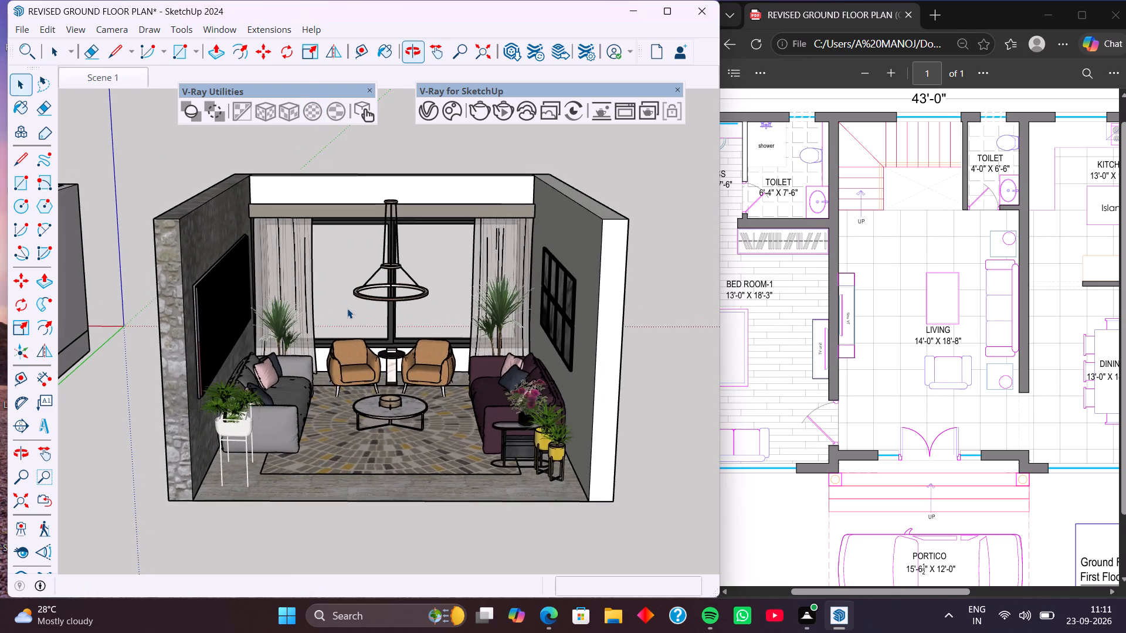
scroll(347, 308, up, 2)
scroll(344, 308, down, 2)
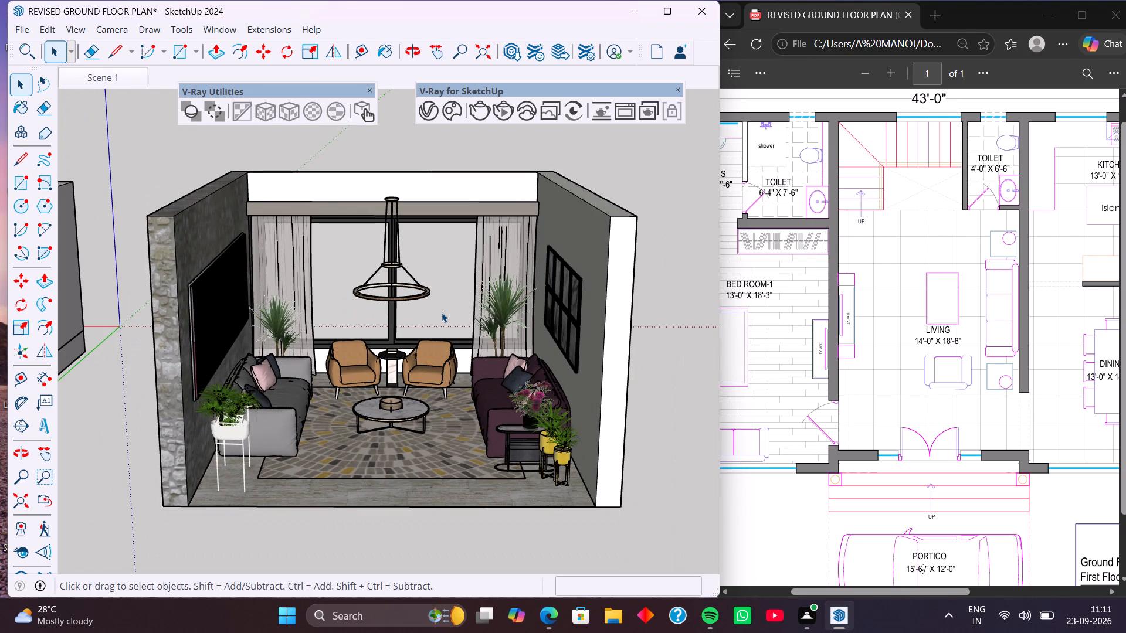
scroll(442, 312, up, 1)
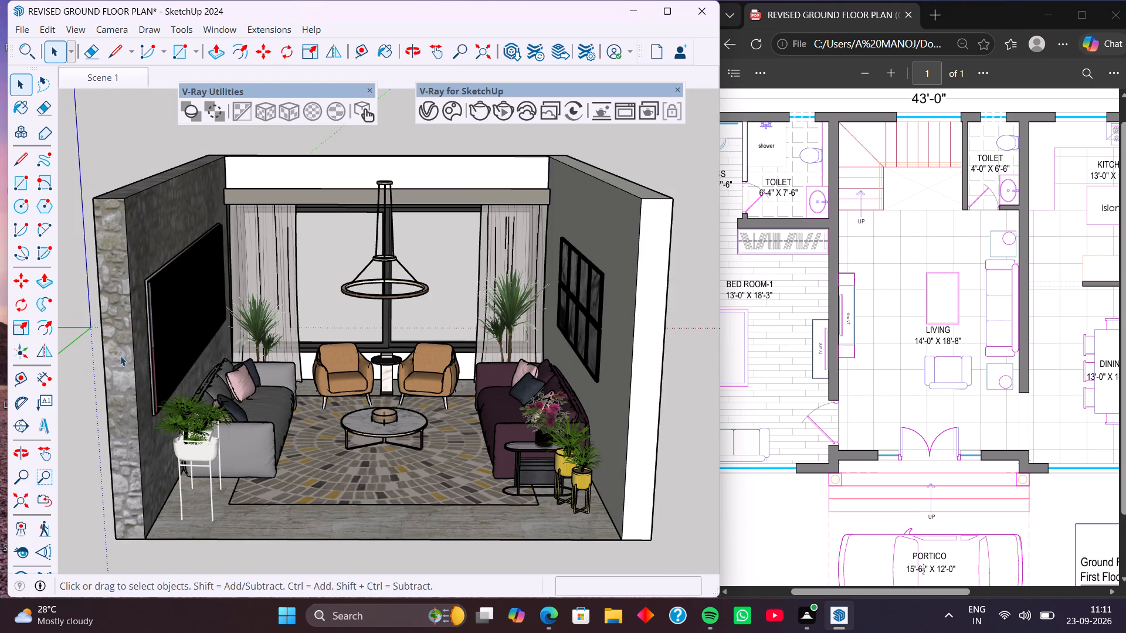
Select the whole ground-floor building beside the isolated living room and hide it.
scroll(121, 359, down, 5)
scroll(121, 359, down, 17)
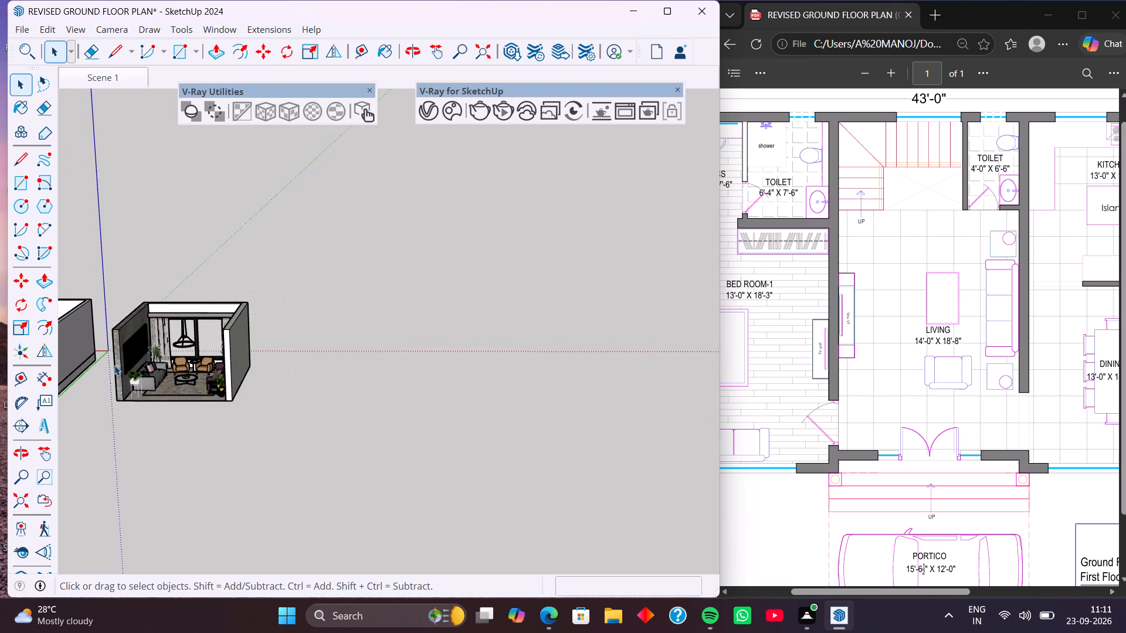
scroll(114, 365, down, 20)
scroll(114, 365, down, 4)
middle_drag(114, 365, 142, 367)
middle_drag(124, 367, 273, 388)
scroll(246, 387, up, 9)
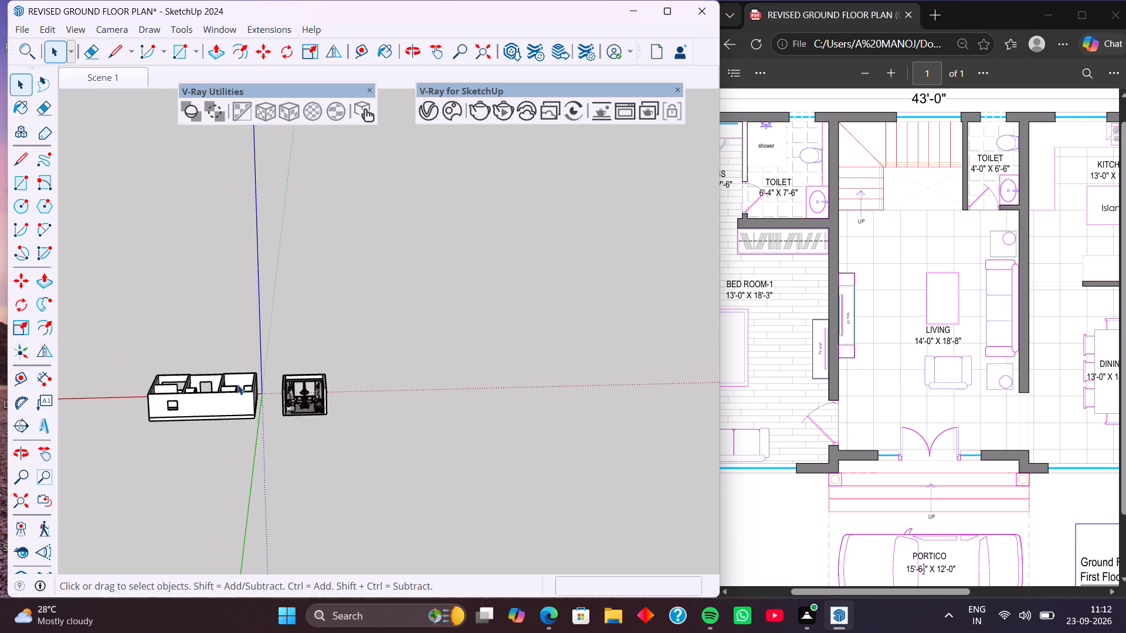
scroll(238, 384, up, 4)
middle_drag(252, 404, 250, 494)
middle_drag(238, 400, 232, 492)
shift+middle_drag(161, 370, 313, 386)
middle_drag(294, 387, 256, 514)
drag(197, 291, 411, 462)
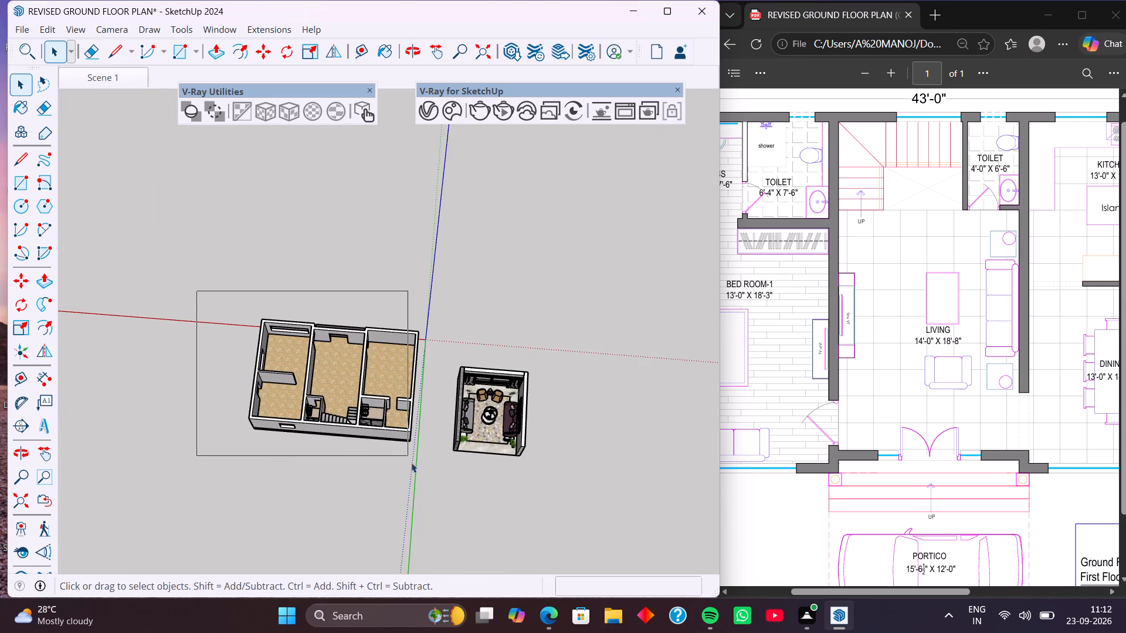
drag(411, 462, 426, 467)
right_click(384, 371)
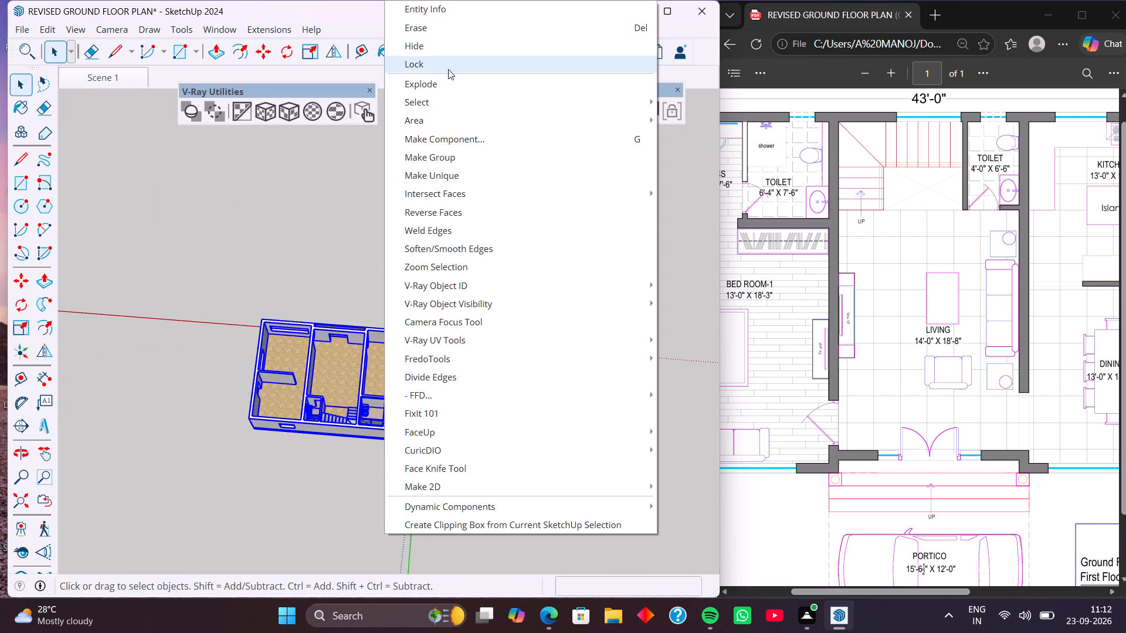
click(445, 47)
Open the V-Ray Asset Editor, run an interactive render of the isolated living room from a raised front view, and close the frame buffer.
shift+middle_drag(432, 327, 279, 262)
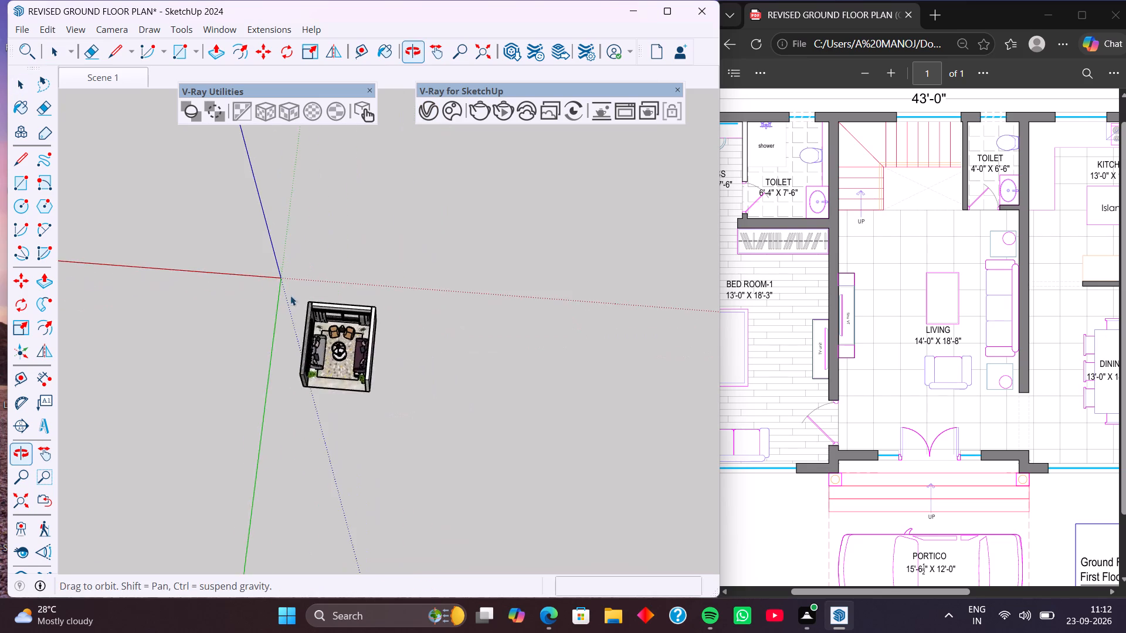
shift+middle_drag(384, 343, 356, 290)
middle_drag(352, 372, 418, 331)
scroll(324, 321, up, 4)
middle_drag(319, 319, 312, 239)
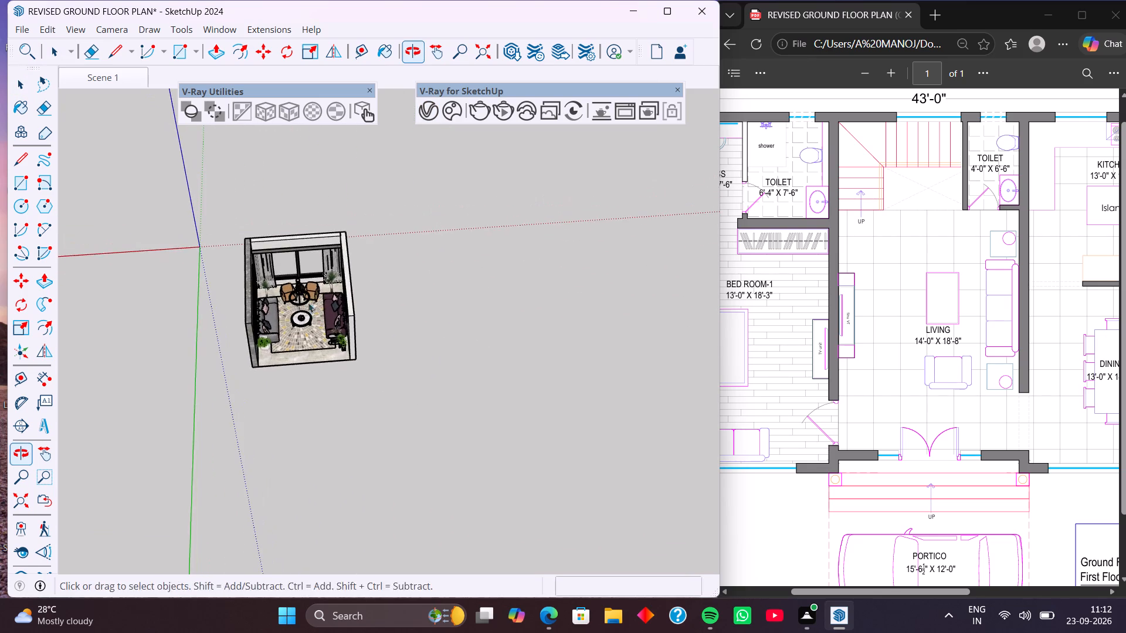
shift+middle_drag(308, 339, 338, 419)
scroll(329, 393, up, 7)
middle_drag(336, 412, 331, 324)
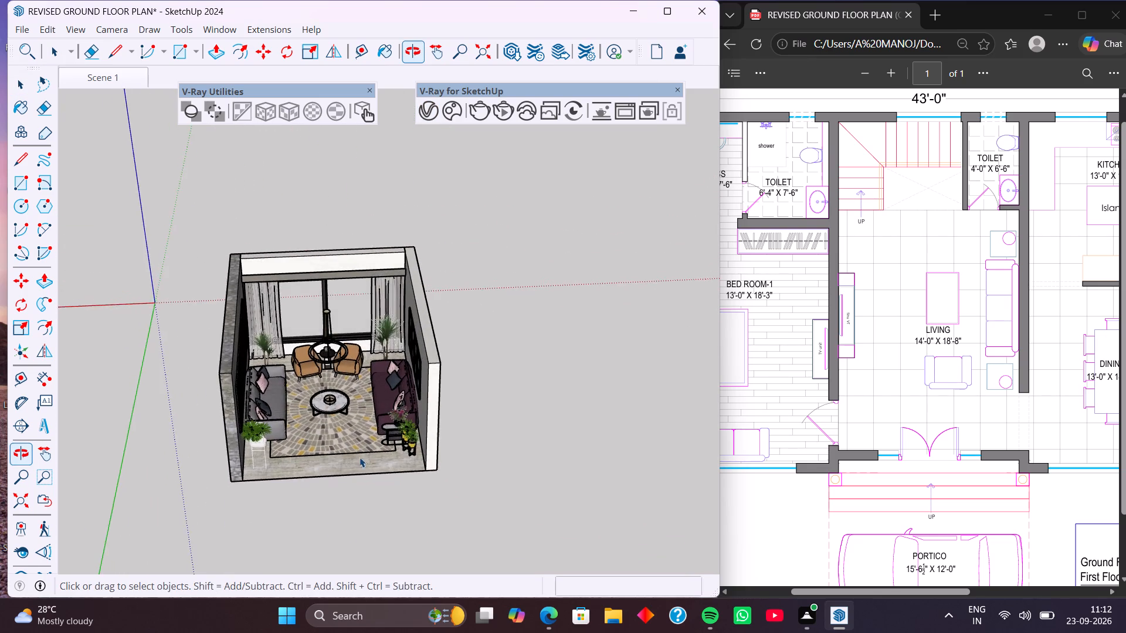
scroll(355, 445, up, 3)
middle_drag(354, 430, 351, 413)
scroll(351, 413, up, 1)
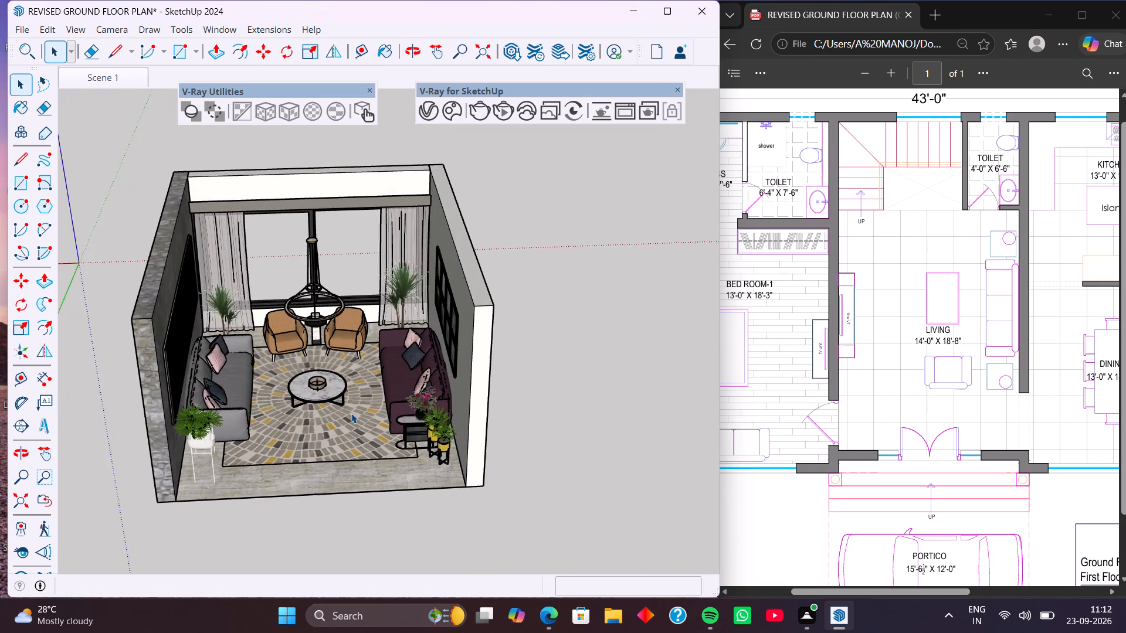
scroll(351, 413, up, 2)
middle_drag(351, 413, 348, 407)
scroll(348, 407, up, 1)
scroll(347, 387, down, 1)
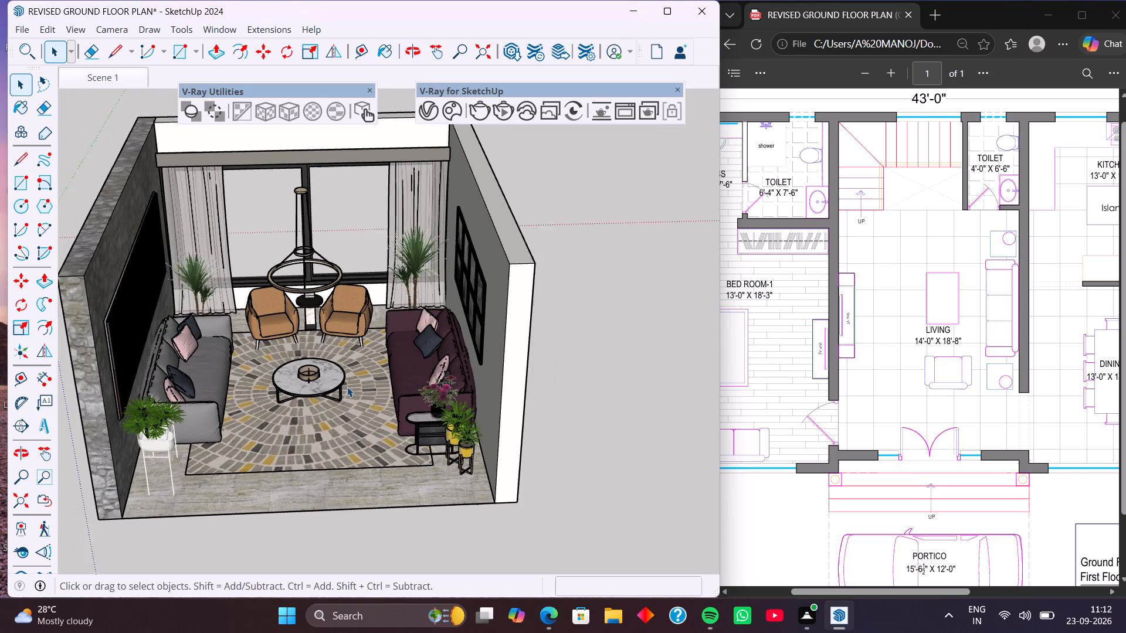
scroll(347, 387, down, 1)
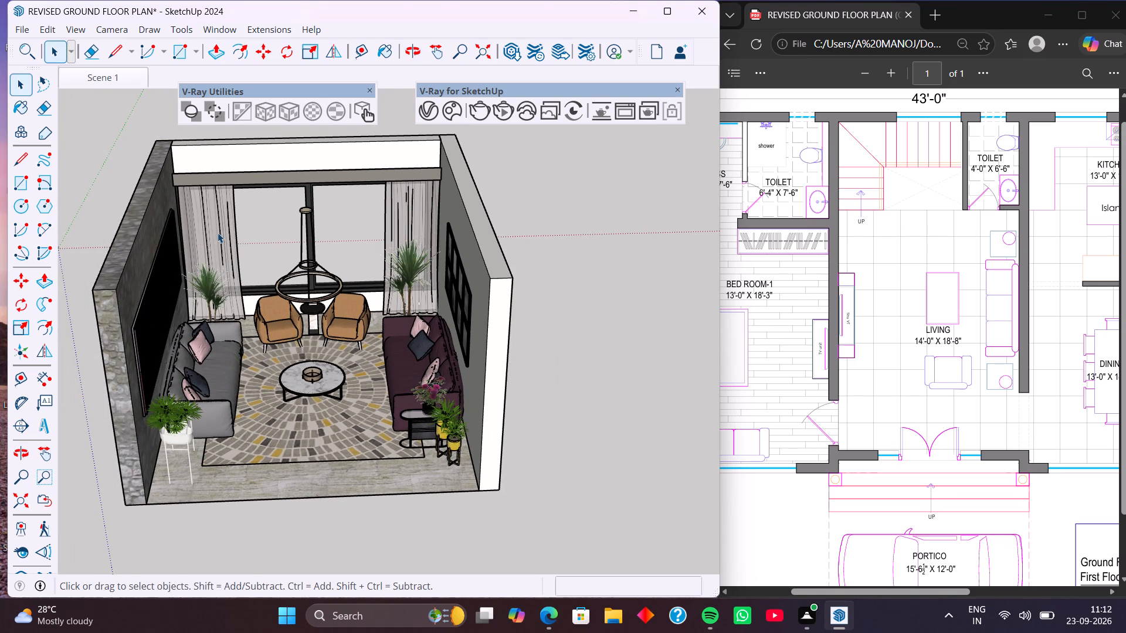
click(433, 110)
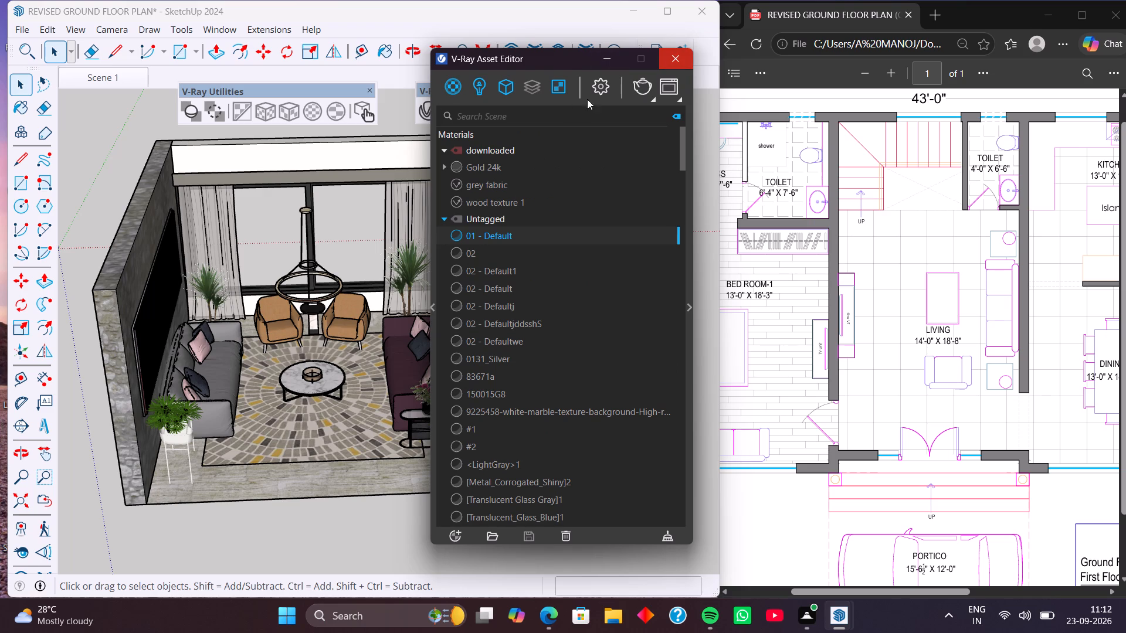
drag(565, 54, 716, 47)
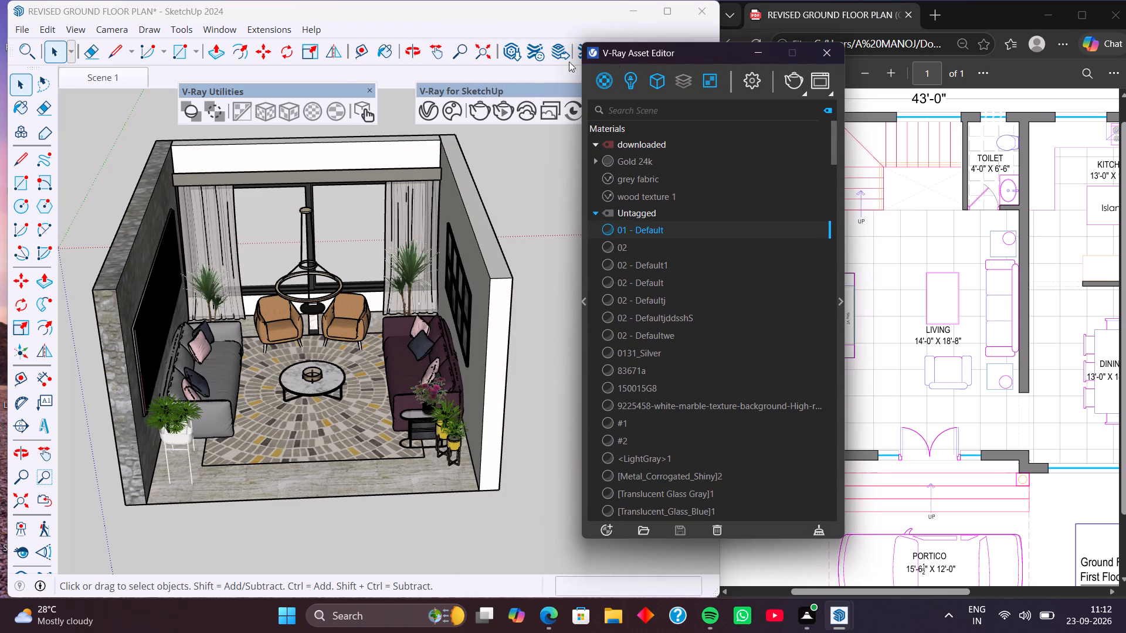
click(497, 110)
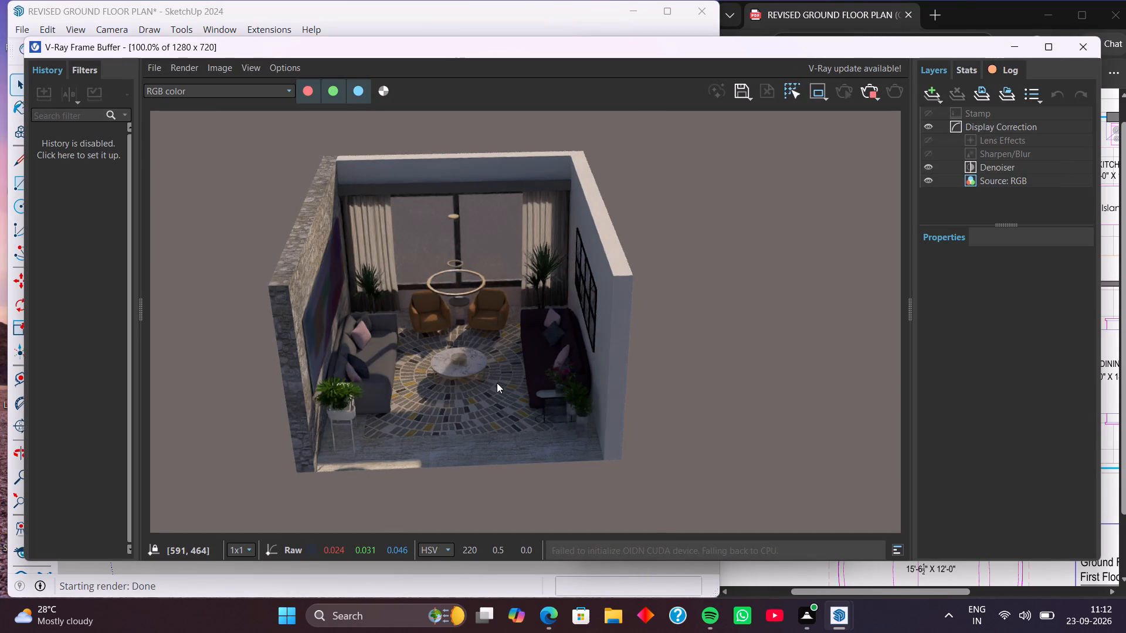
middle_drag(497, 383, 472, 380)
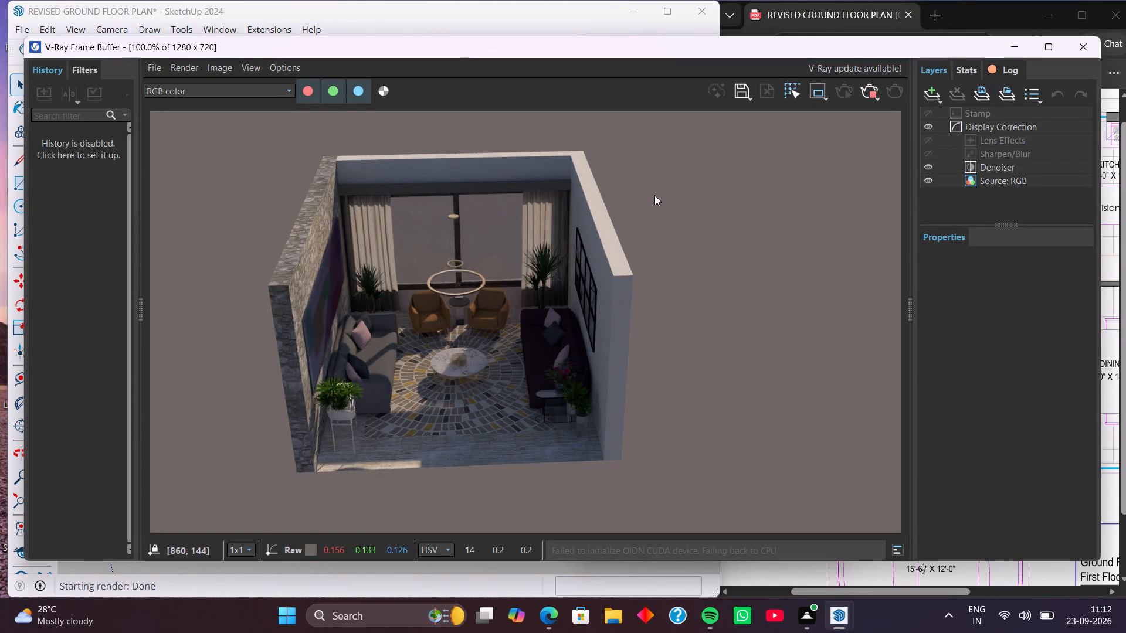
click(1076, 50)
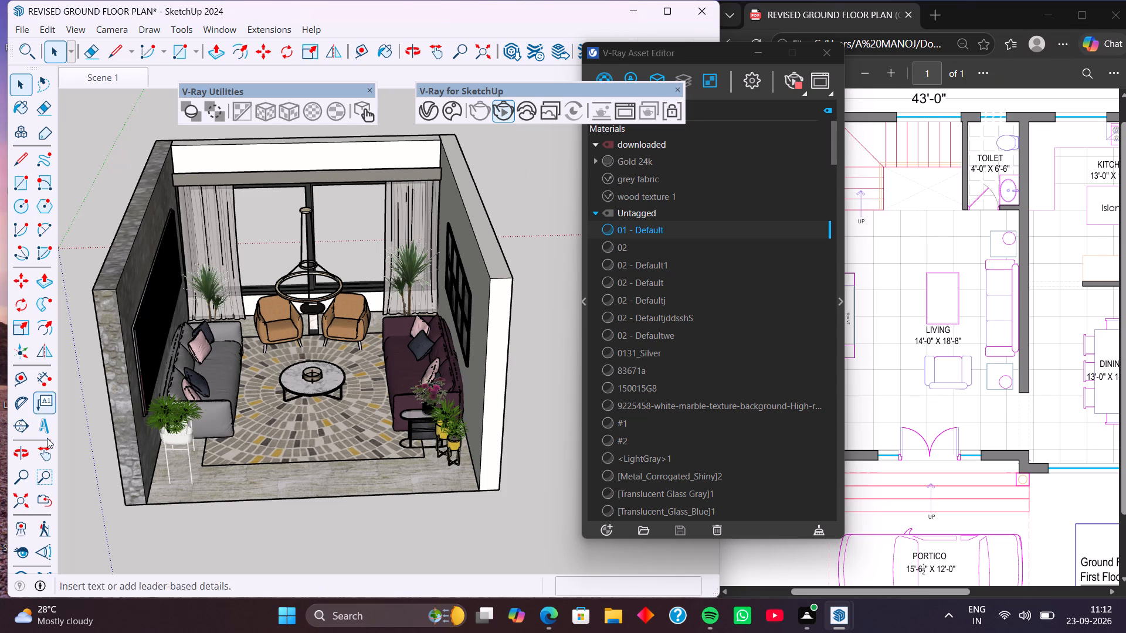
Position the camera in front of the living room's open side, aimed at the window wall, with an eye height of 4'.
click(22, 531)
scroll(358, 441, down, 5)
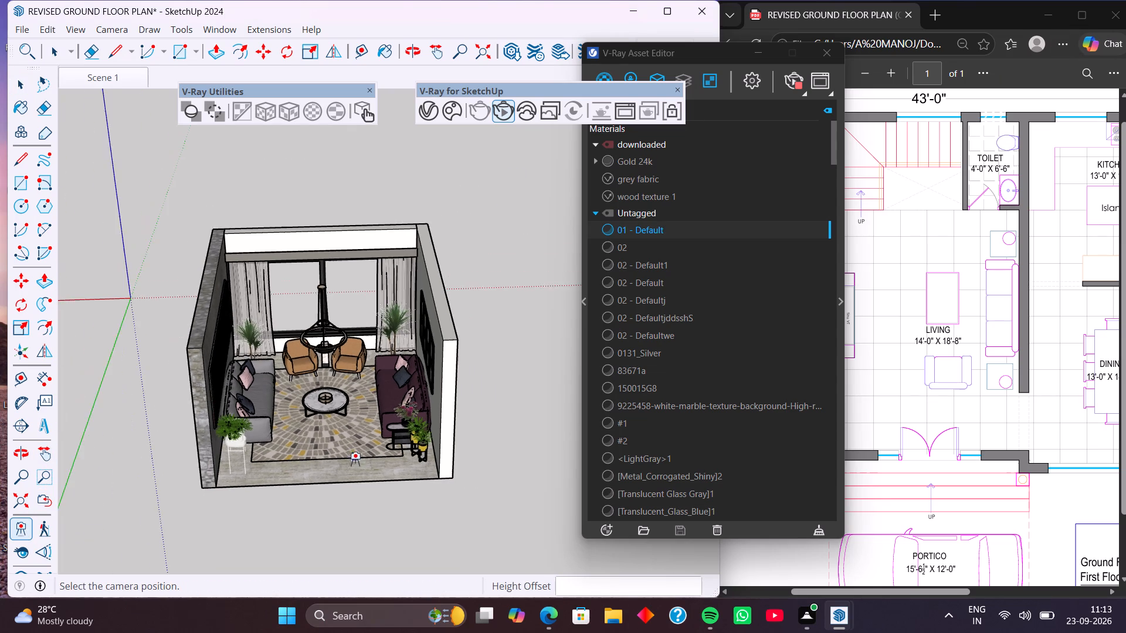
scroll(354, 465, down, 3)
drag(354, 553, 352, 520)
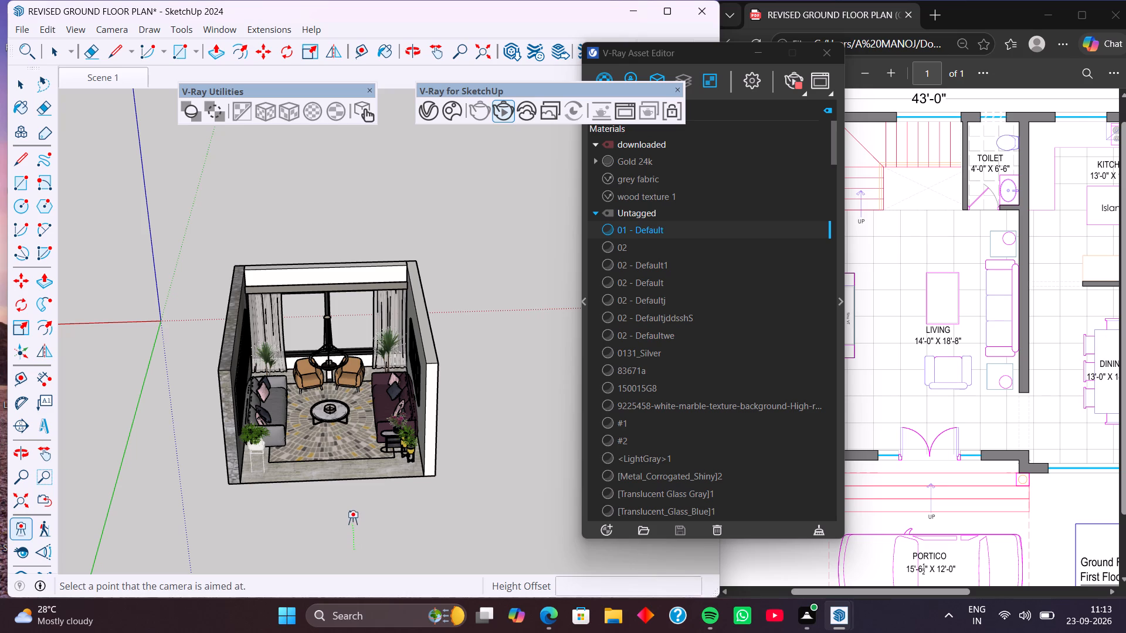
drag(352, 520, 351, 518)
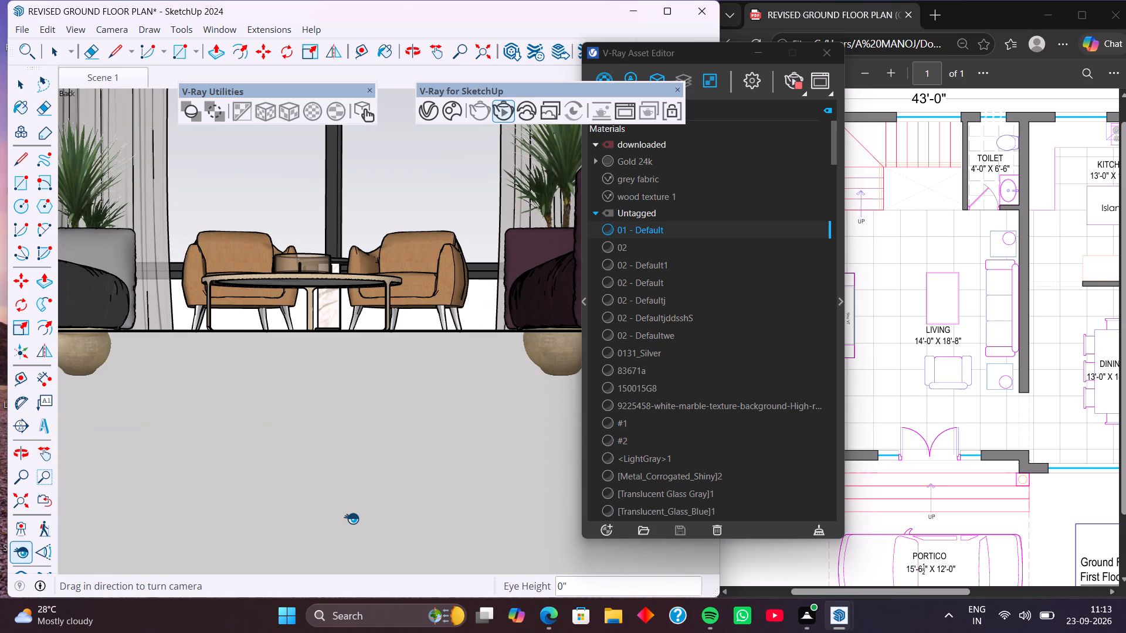
text(4')
key(Return)
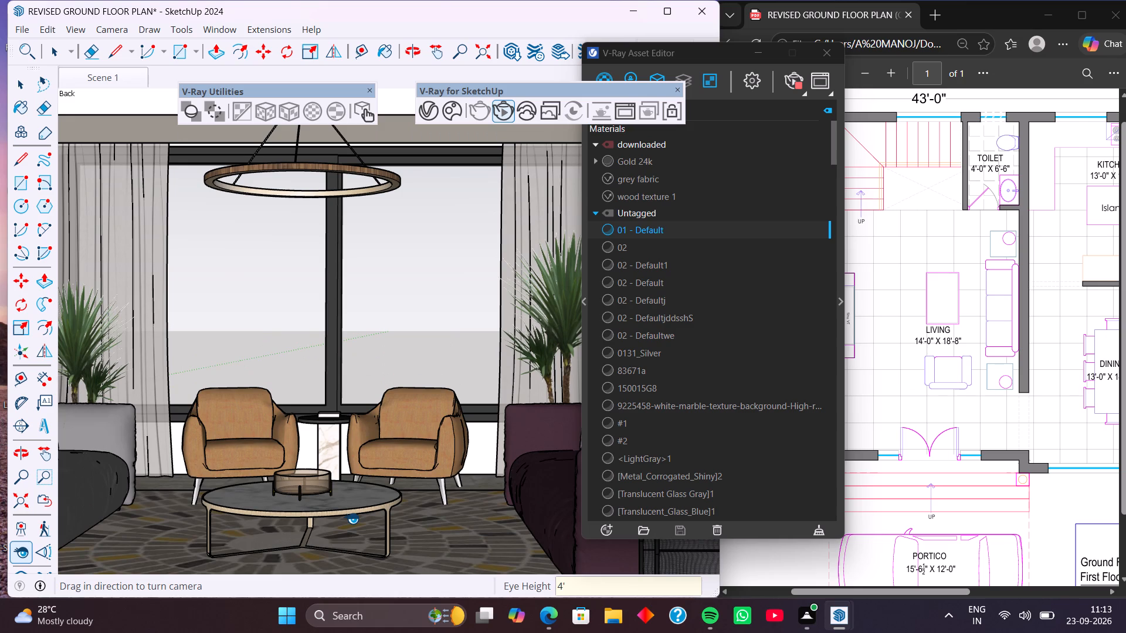
Set the camera's field of view to 45 degrees for a pulled-back front view of the whole living room.
scroll(374, 518, down, 4)
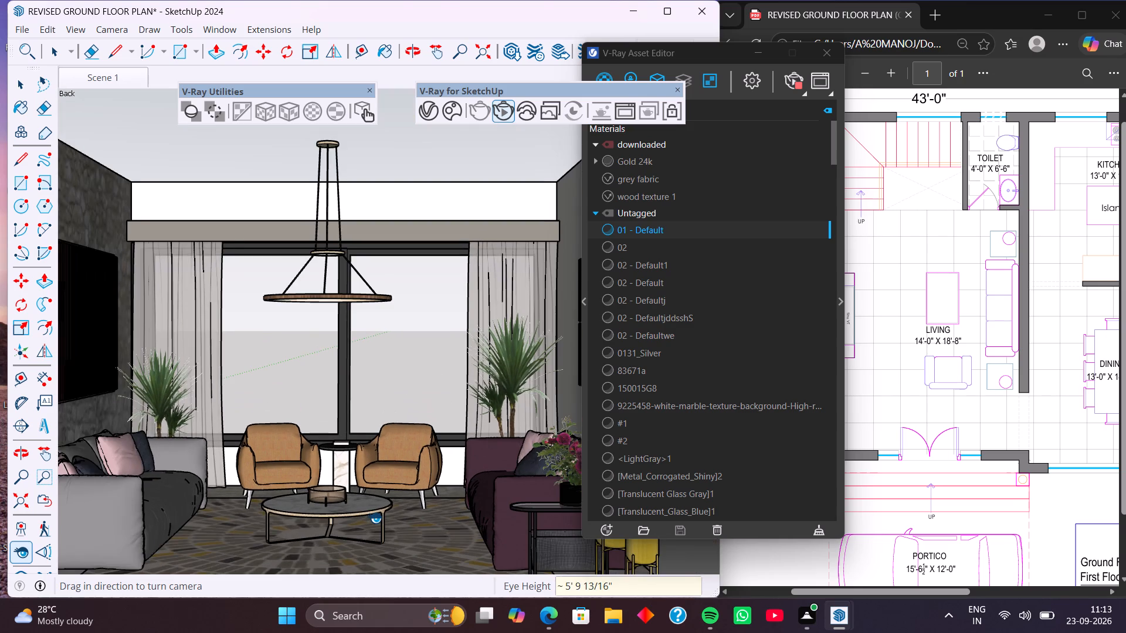
scroll(374, 518, down, 3)
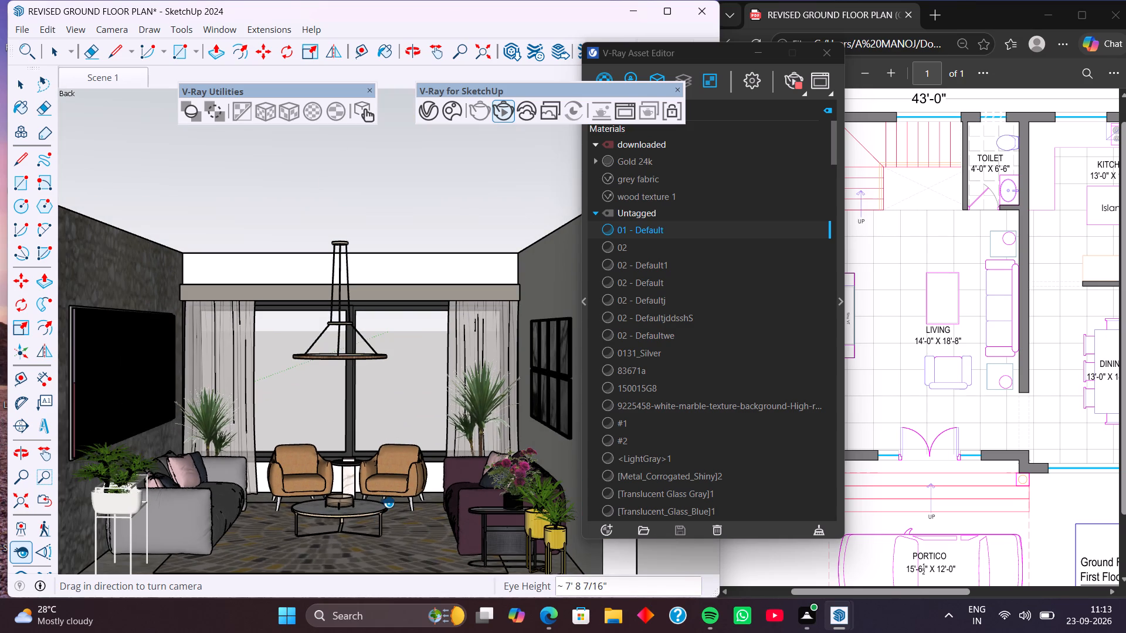
shift+middle_drag(385, 506, 392, 491)
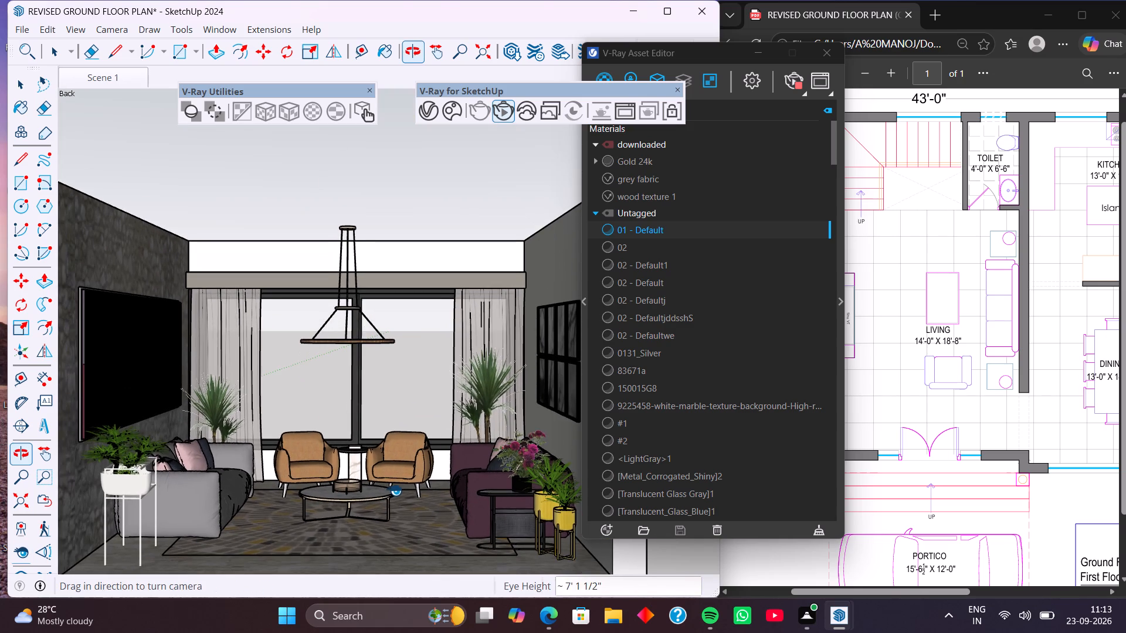
scroll(394, 490, down, 2)
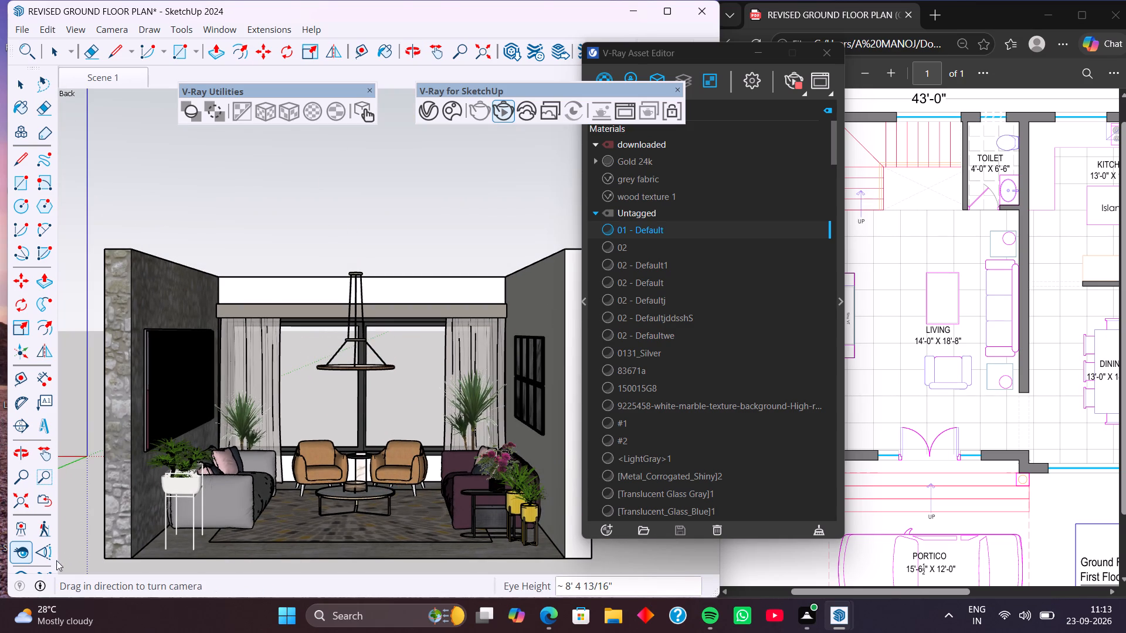
click(51, 556)
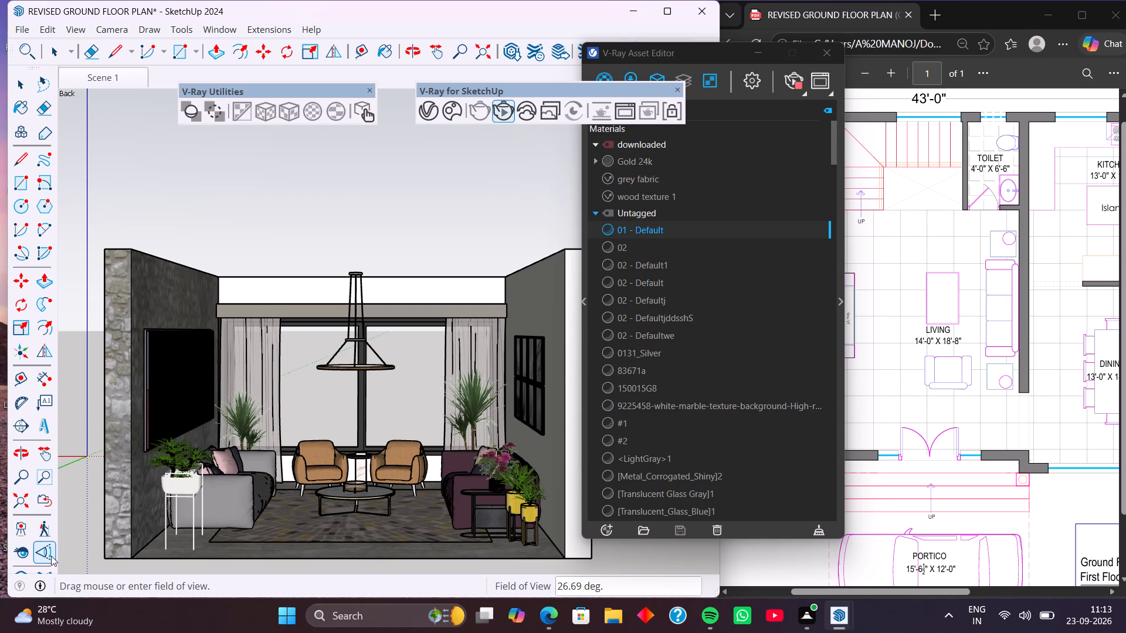
text(45)
key(Return)
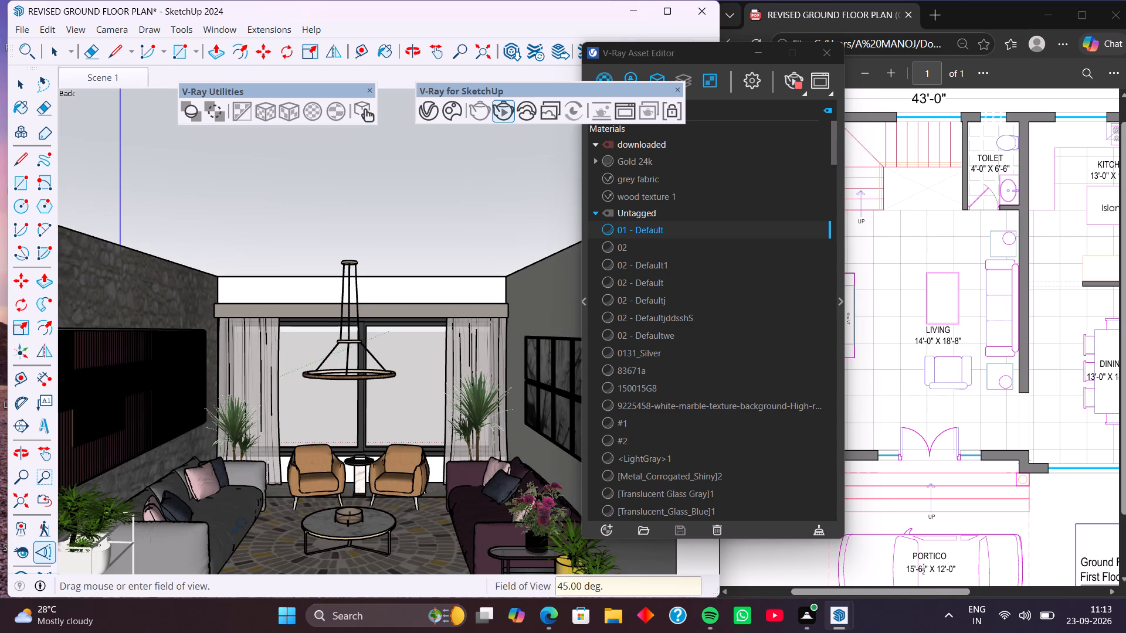
Update Scene 1 with a front view framing the sofas, armchairs, rug, pendant light and curtained window.
scroll(245, 524, down, 1)
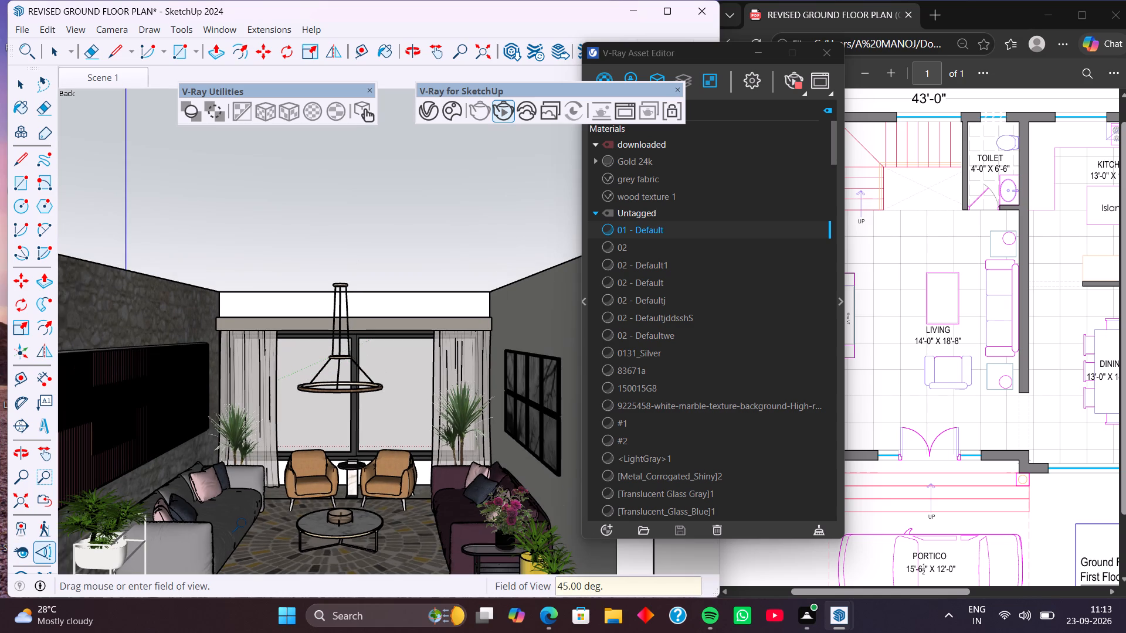
middle_drag(245, 524, 253, 430)
shift+middle_drag(253, 430, 252, 447)
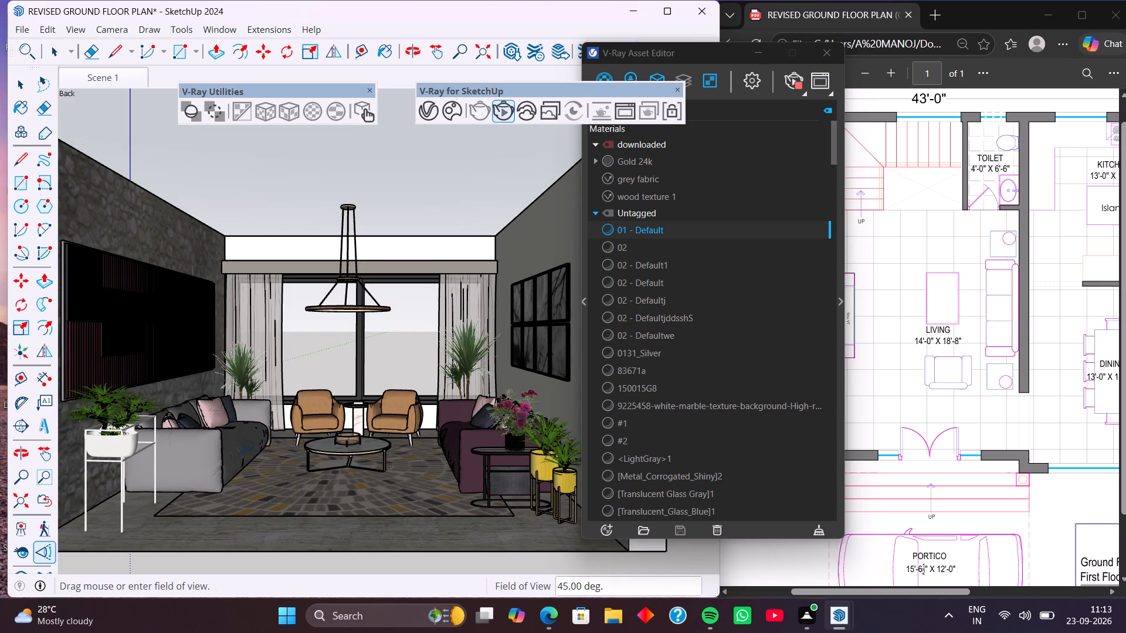
right_click(112, 75)
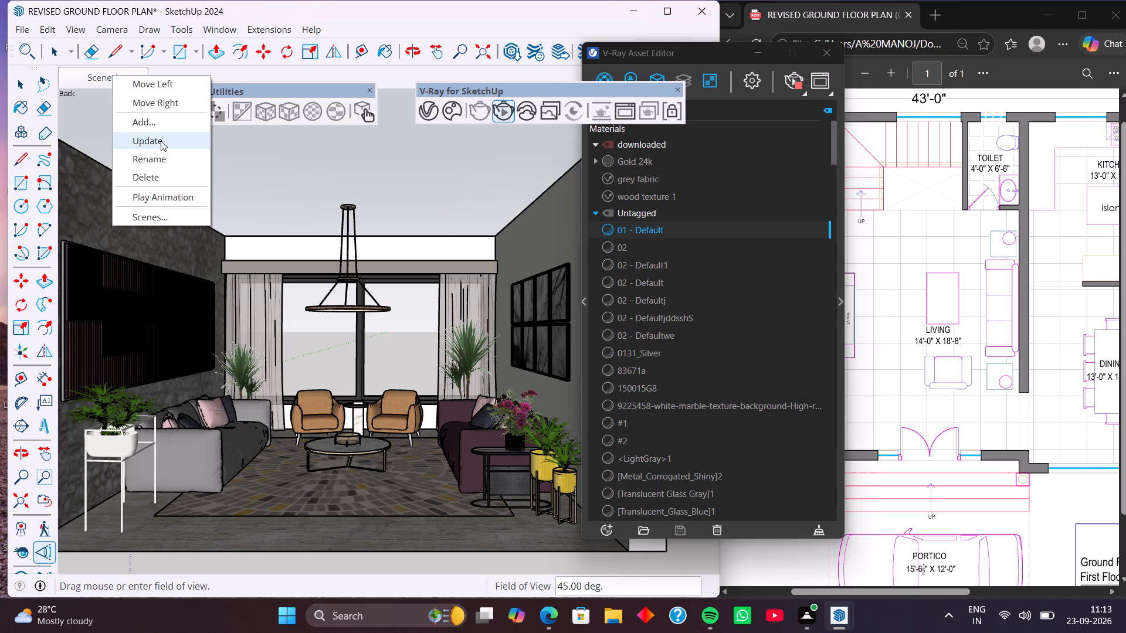
click(161, 141)
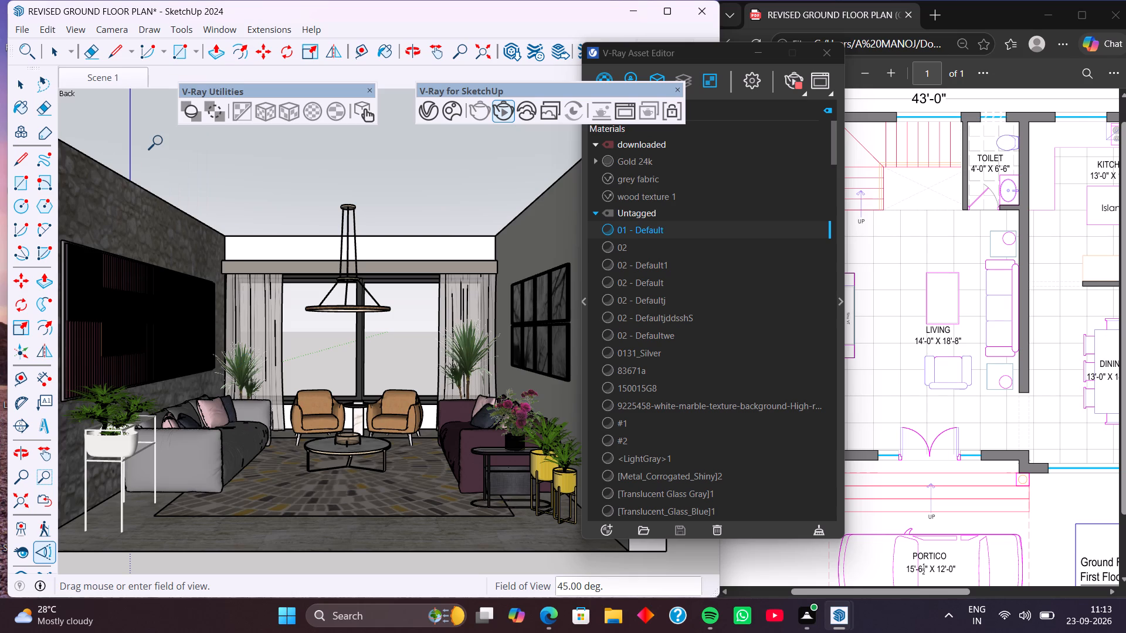
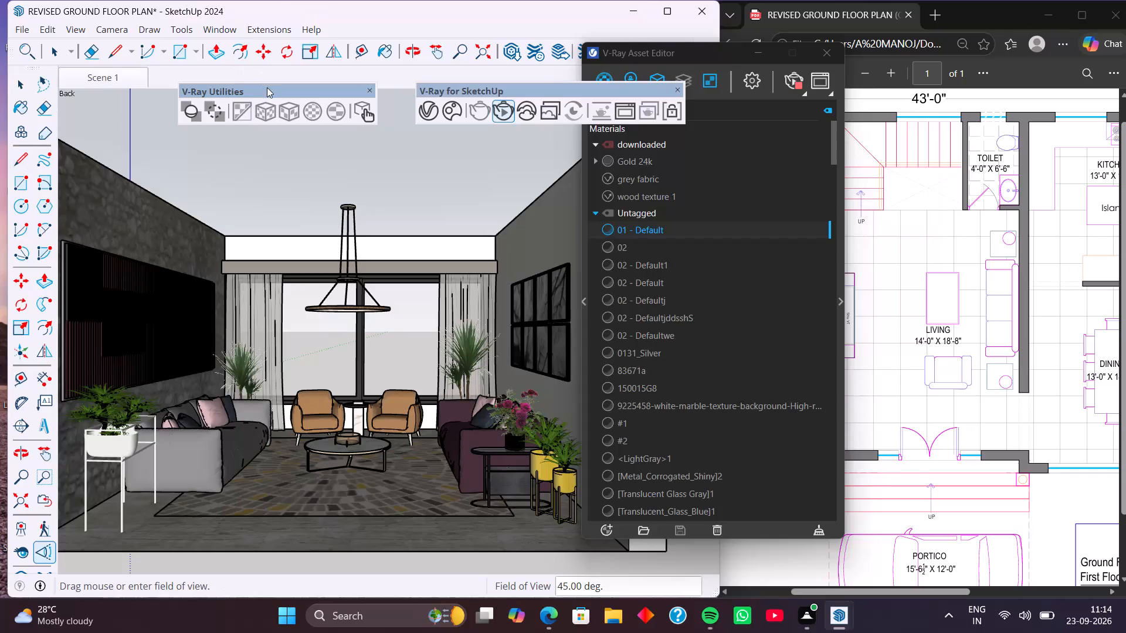
Dock the floating V-Ray Utilities and V-Ray for SketchUp toolbars alongside the main horizontal tool rows, clear of the model view.
drag(269, 91, 236, 14)
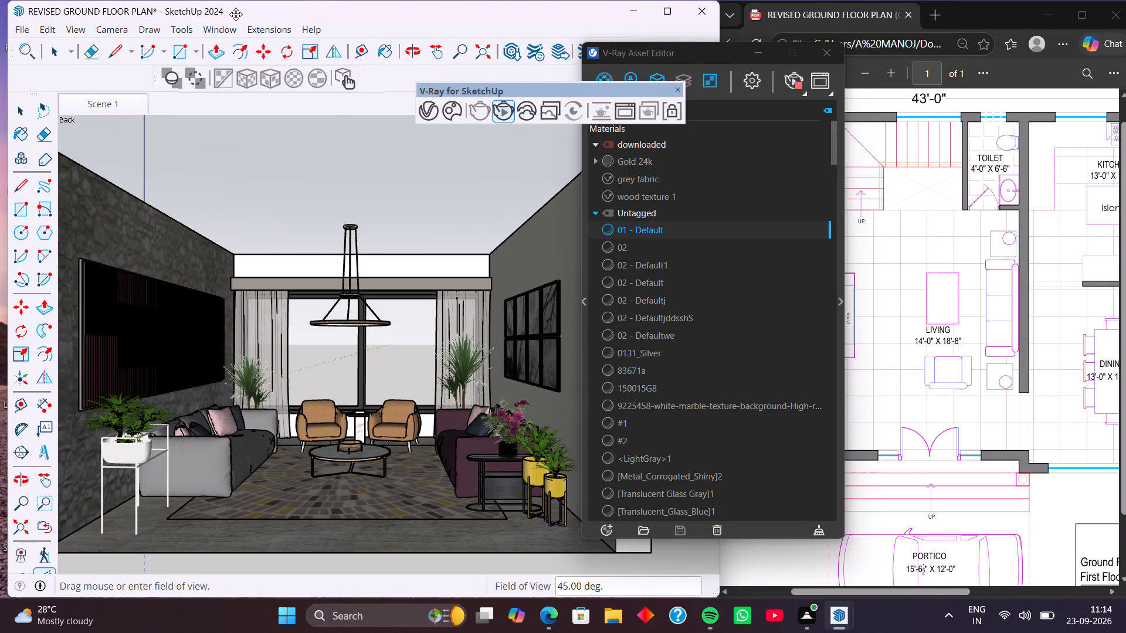
drag(236, 14, 236, 12)
drag(557, 87, 511, 25)
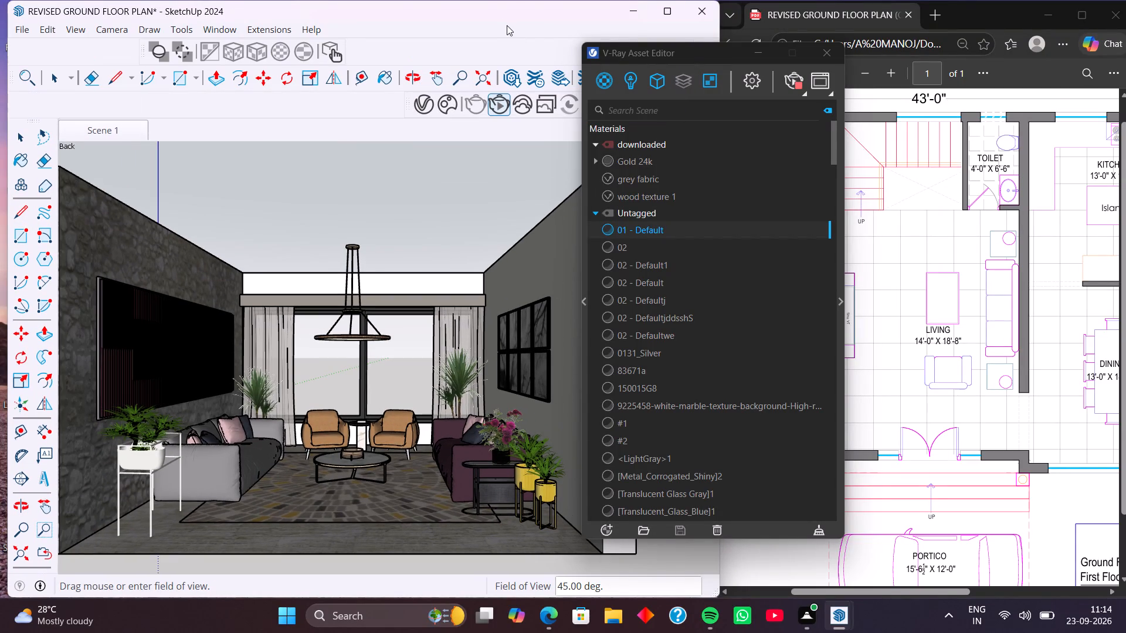
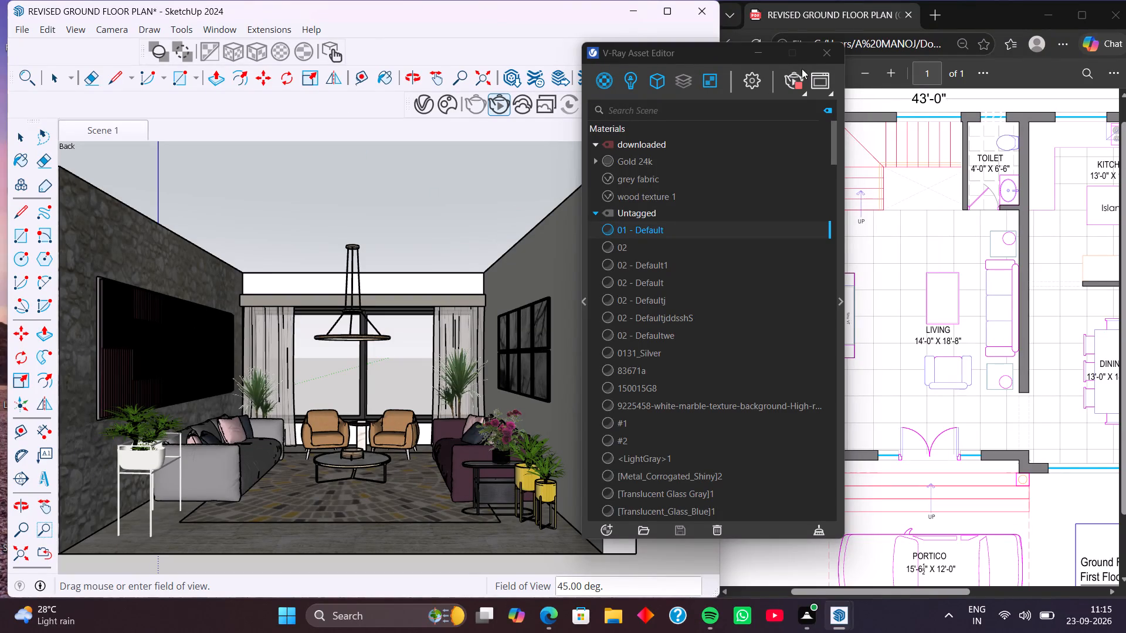
Close the V-Ray Asset Editor.
click(821, 54)
Unhide all hidden objects in the model.
scroll(388, 362, down, 3)
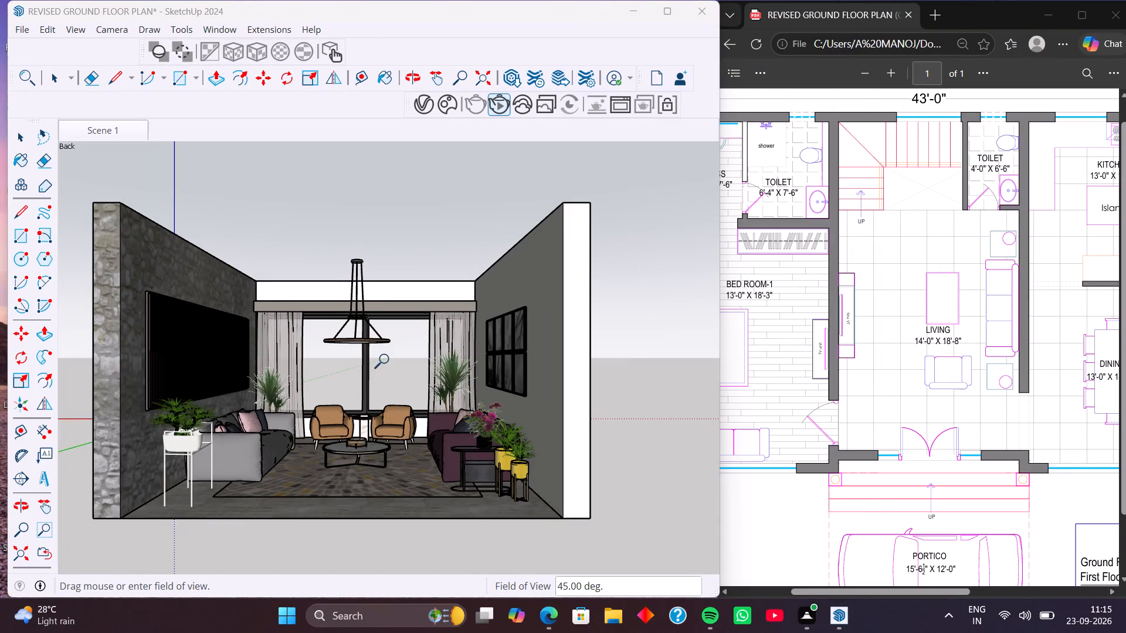
scroll(387, 360, down, 2)
key(space)
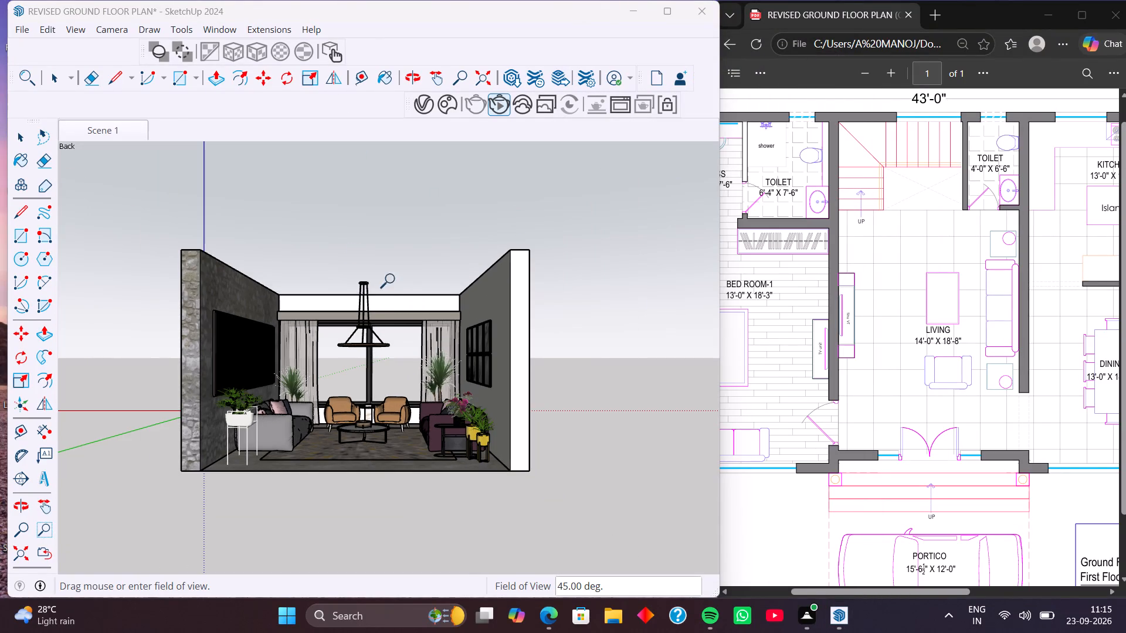
click(54, 84)
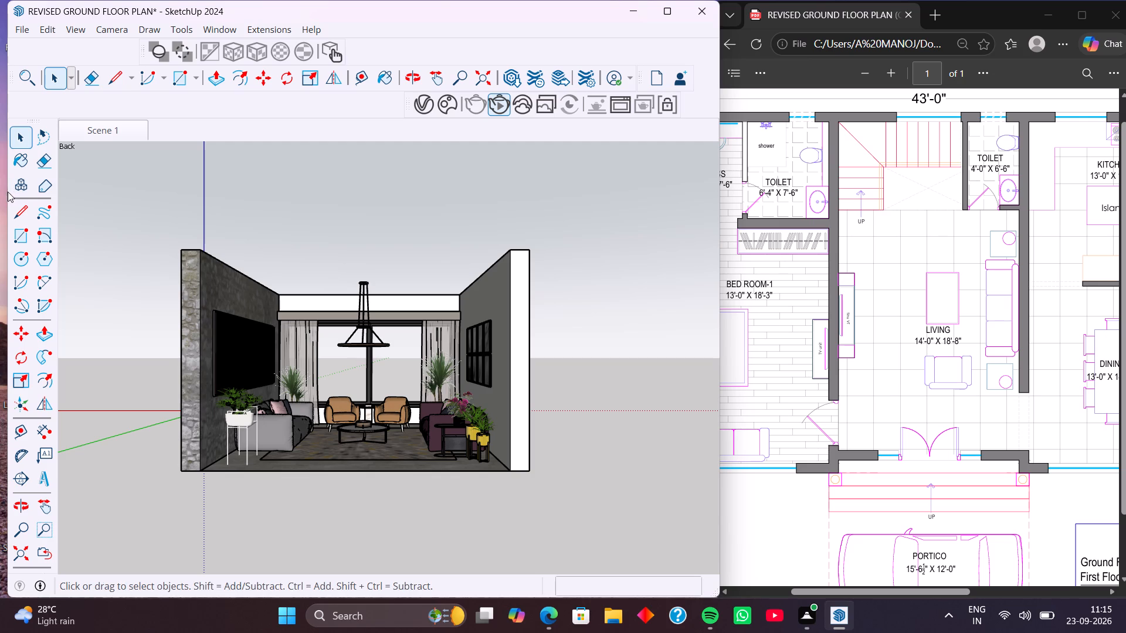
drag(6, 192, 0, 196)
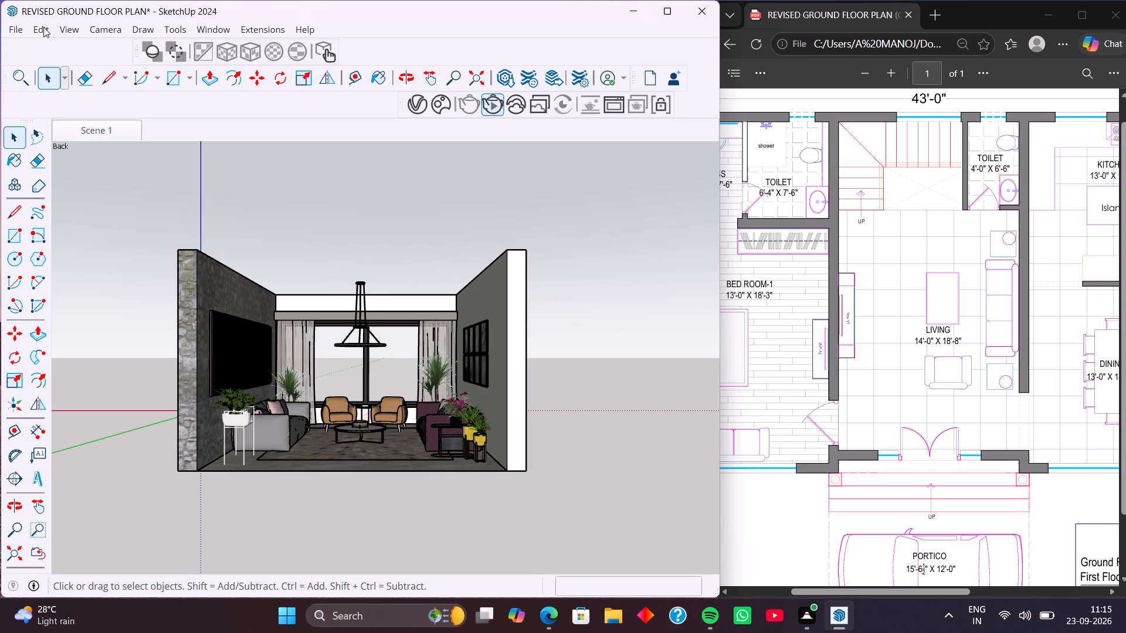
click(47, 26)
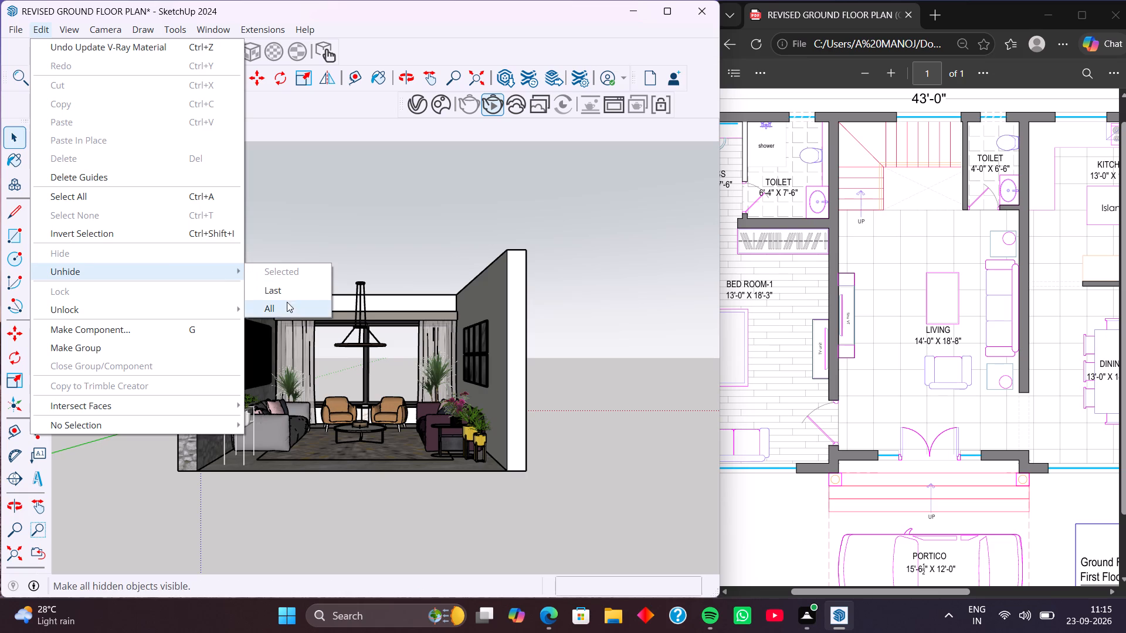
click(287, 308)
Delete the detached living room's plain side wall, the wall strip above the window and the stone TV wall.
scroll(223, 344, down, 5)
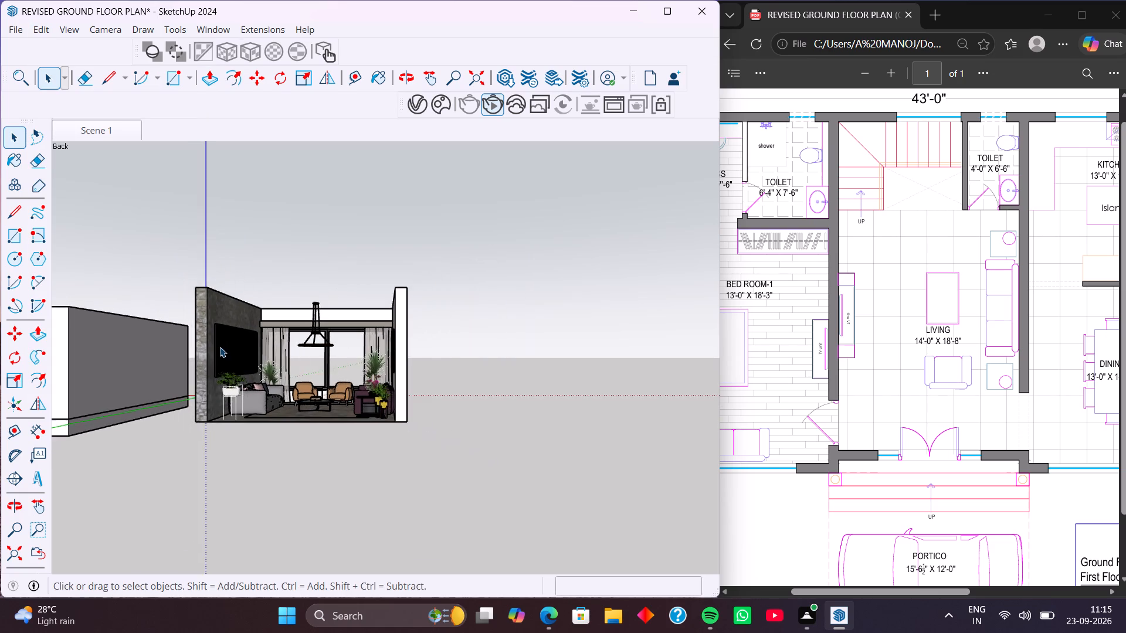
scroll(220, 347, down, 4)
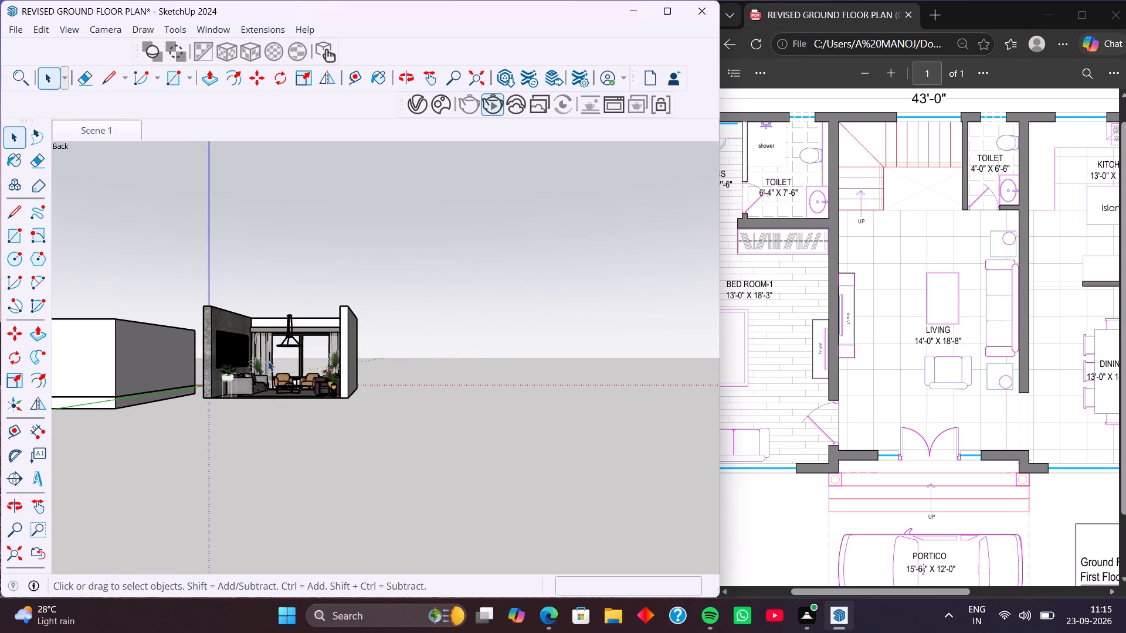
middle_drag(268, 361, 453, 397)
scroll(399, 380, down, 3)
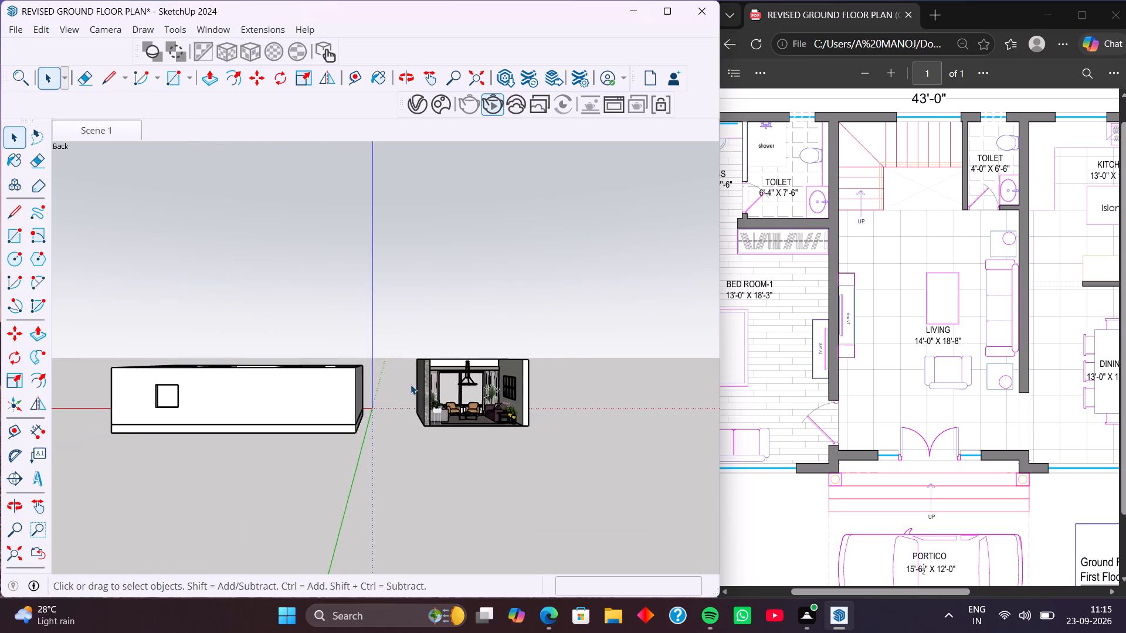
middle_drag(411, 384, 425, 483)
middle_drag(437, 434, 398, 490)
middle_drag(501, 412, 356, 428)
scroll(462, 423, up, 4)
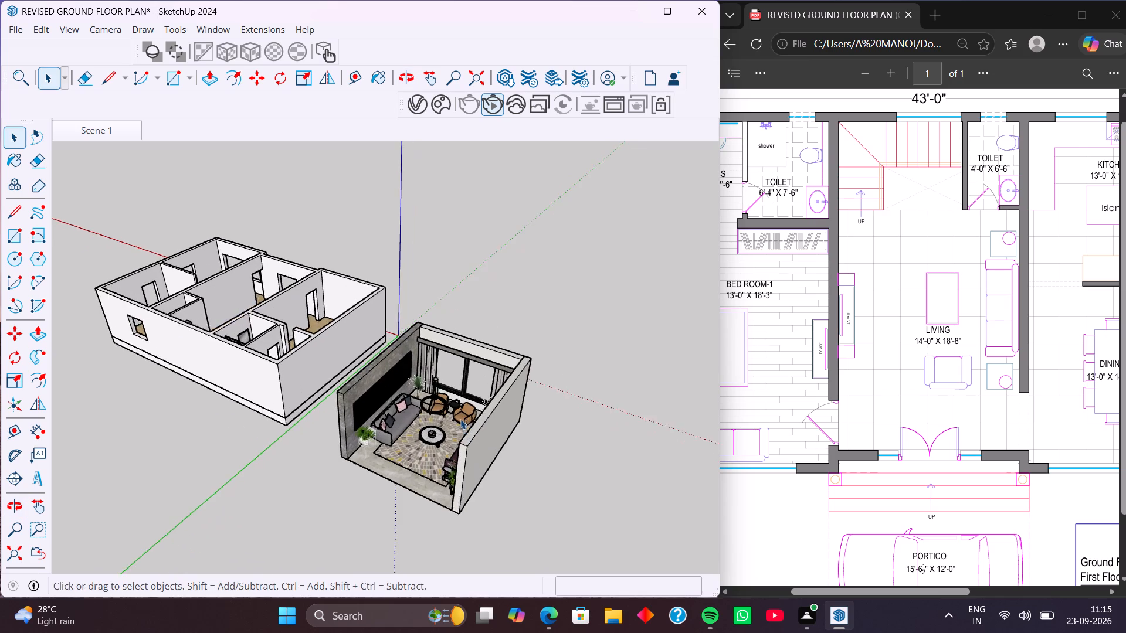
scroll(460, 419, up, 4)
click(482, 431)
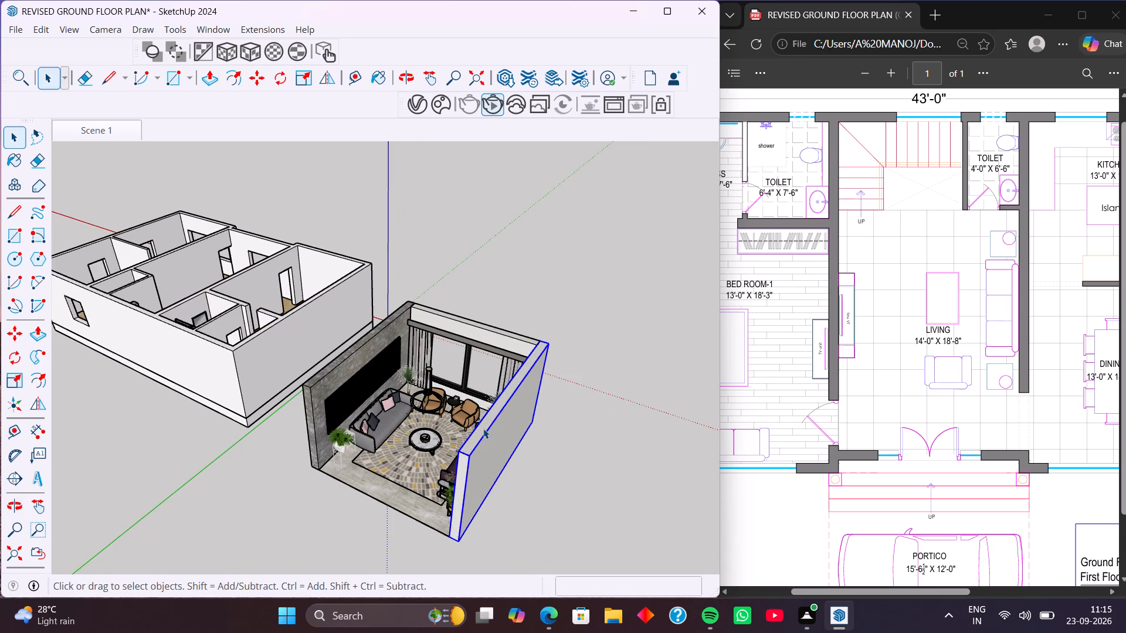
key(BackSpace)
key(Delete)
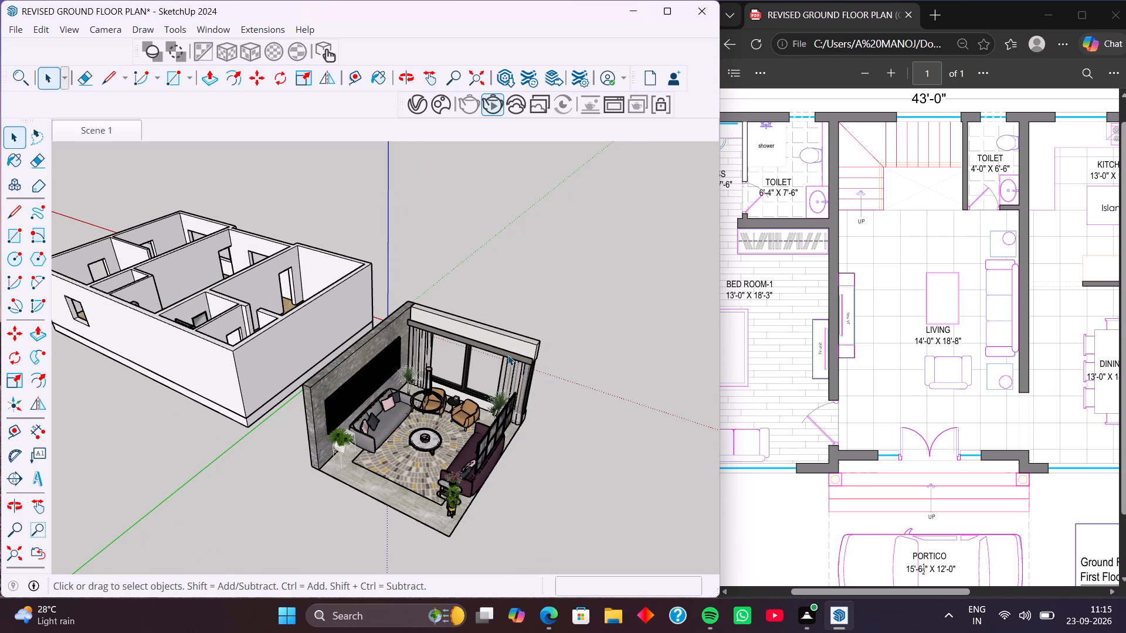
click(505, 338)
key(Delete)
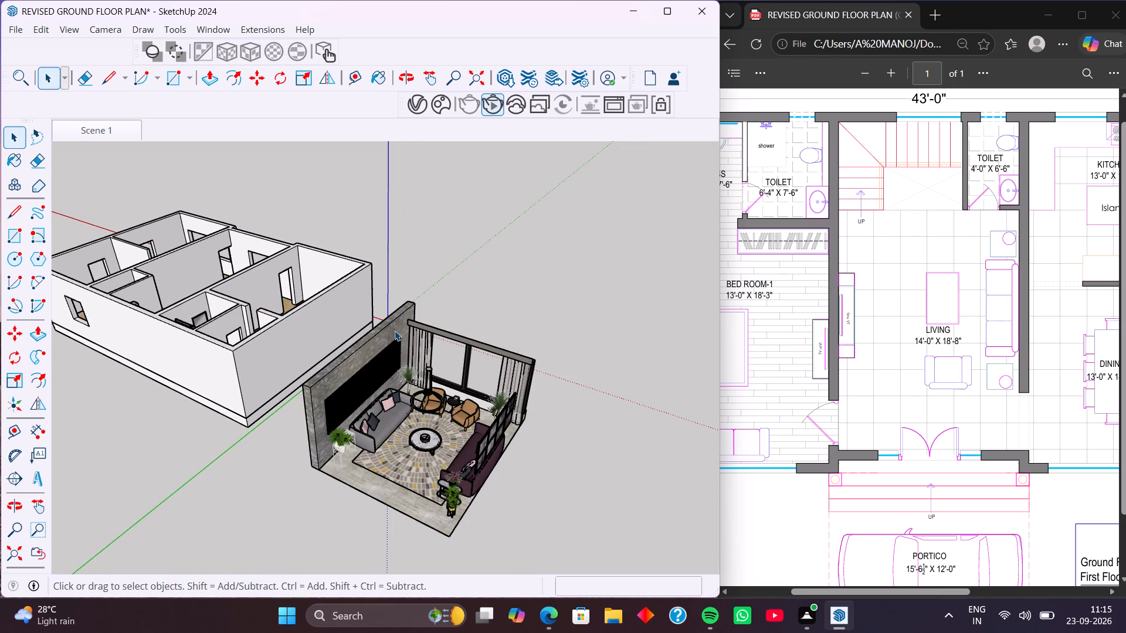
click(394, 331)
key(Delete)
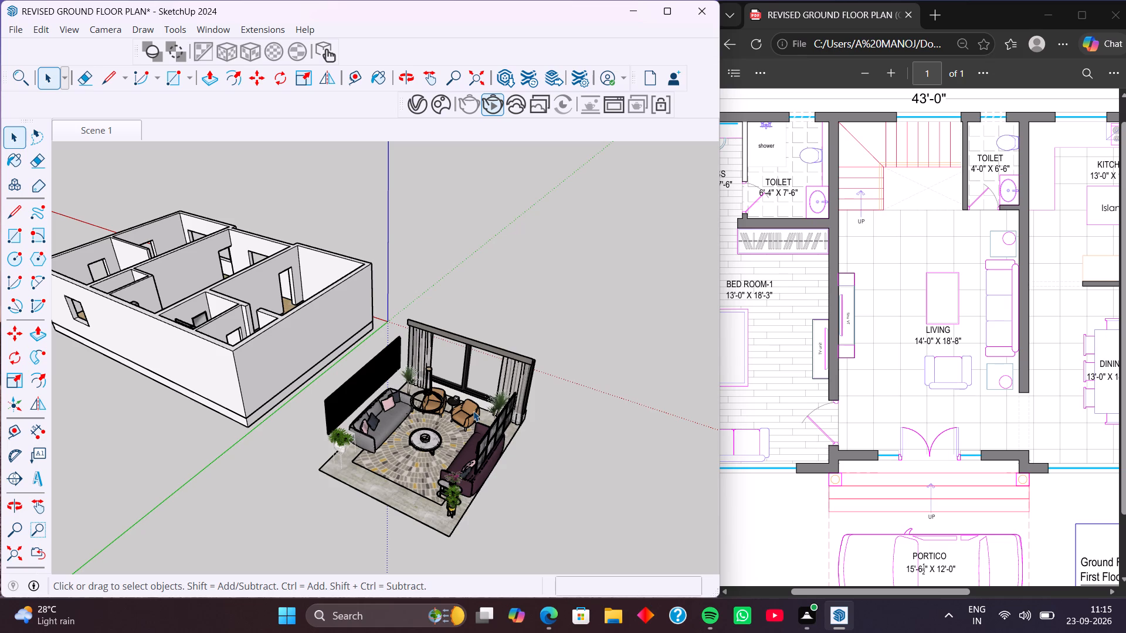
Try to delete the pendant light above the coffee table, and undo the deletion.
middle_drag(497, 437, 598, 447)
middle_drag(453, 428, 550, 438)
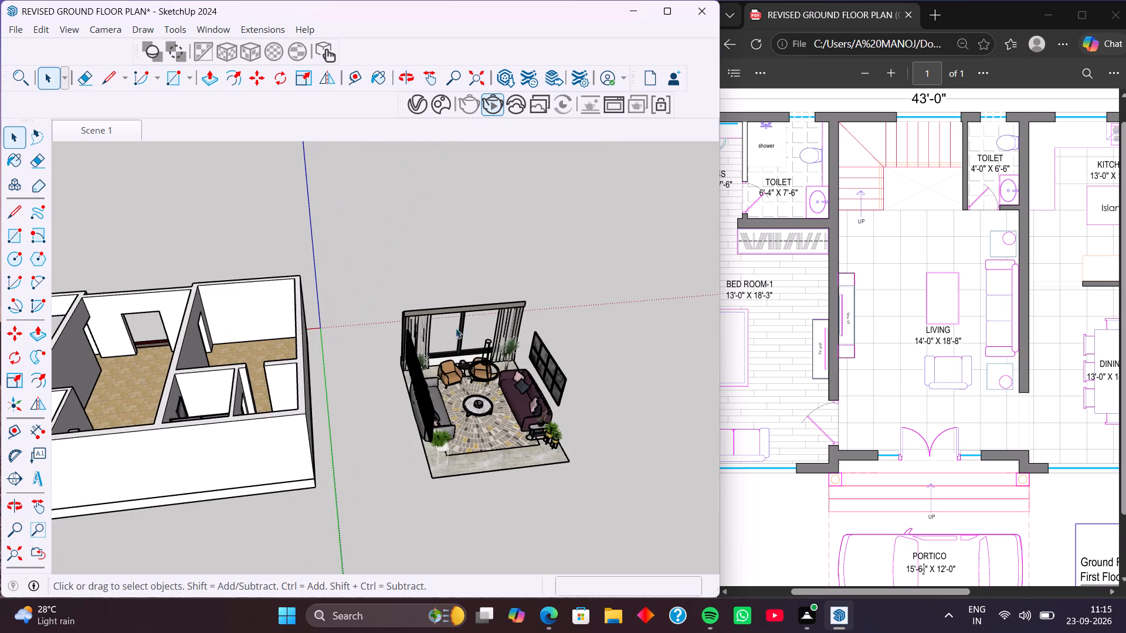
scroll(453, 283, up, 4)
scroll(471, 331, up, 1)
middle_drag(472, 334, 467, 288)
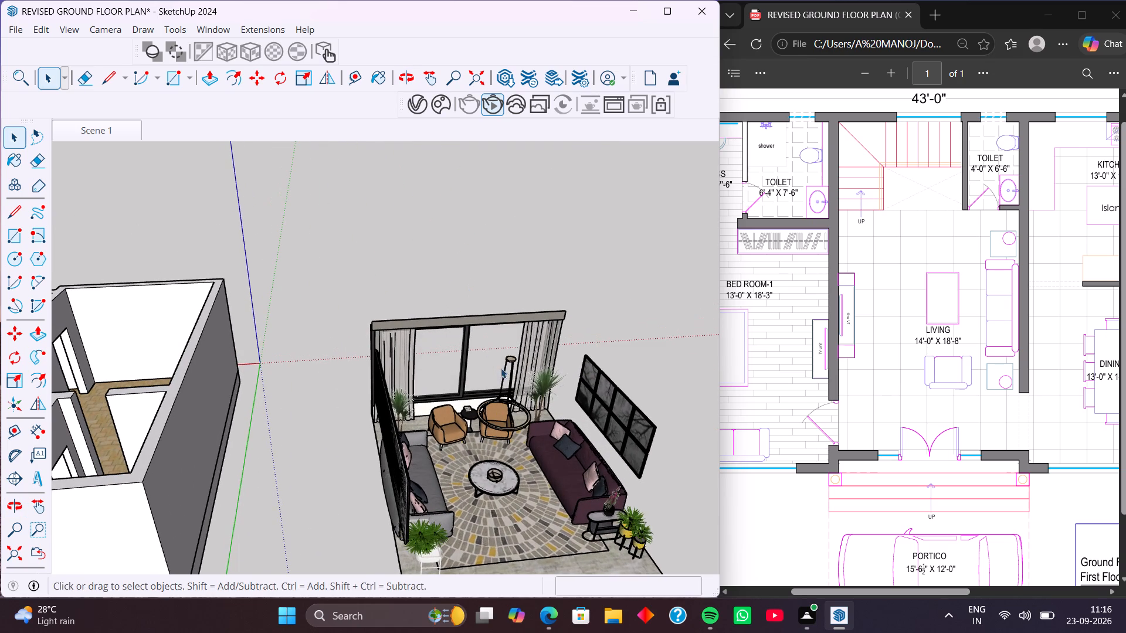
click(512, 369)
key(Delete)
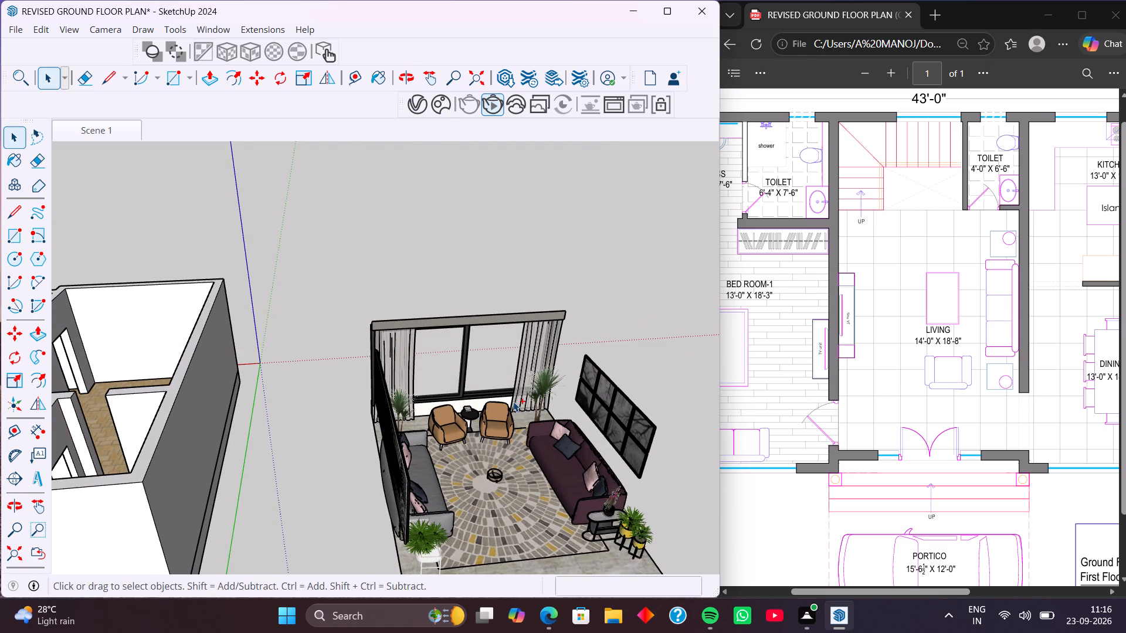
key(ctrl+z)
Explode the group that joins the pendant light and the coffee table.
middle_drag(520, 429, 507, 346)
click(506, 350)
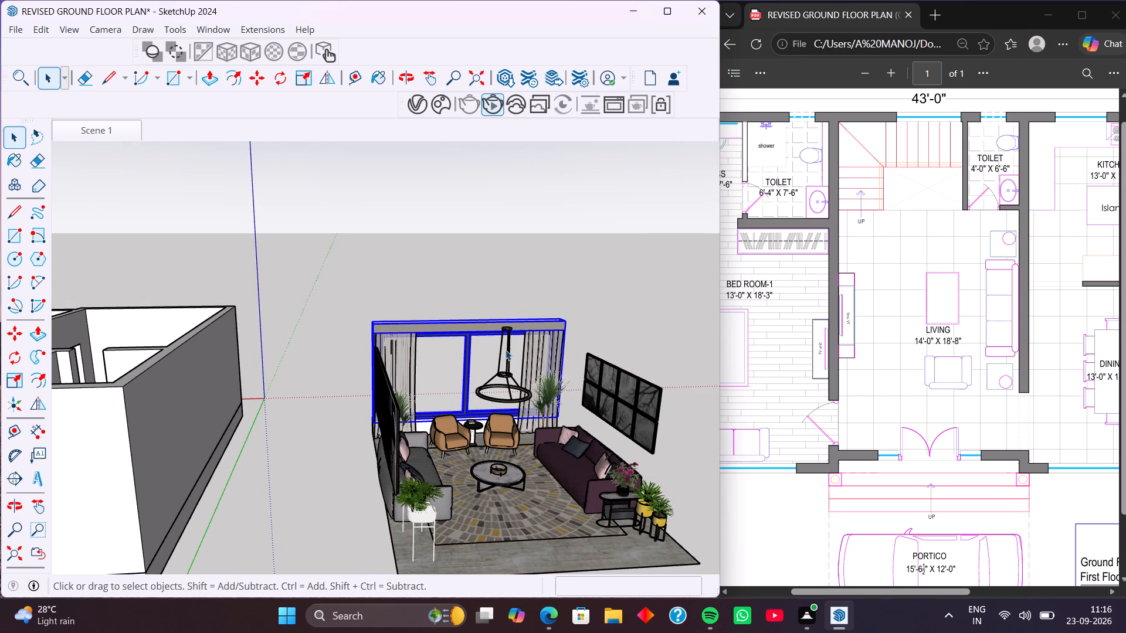
click(510, 349)
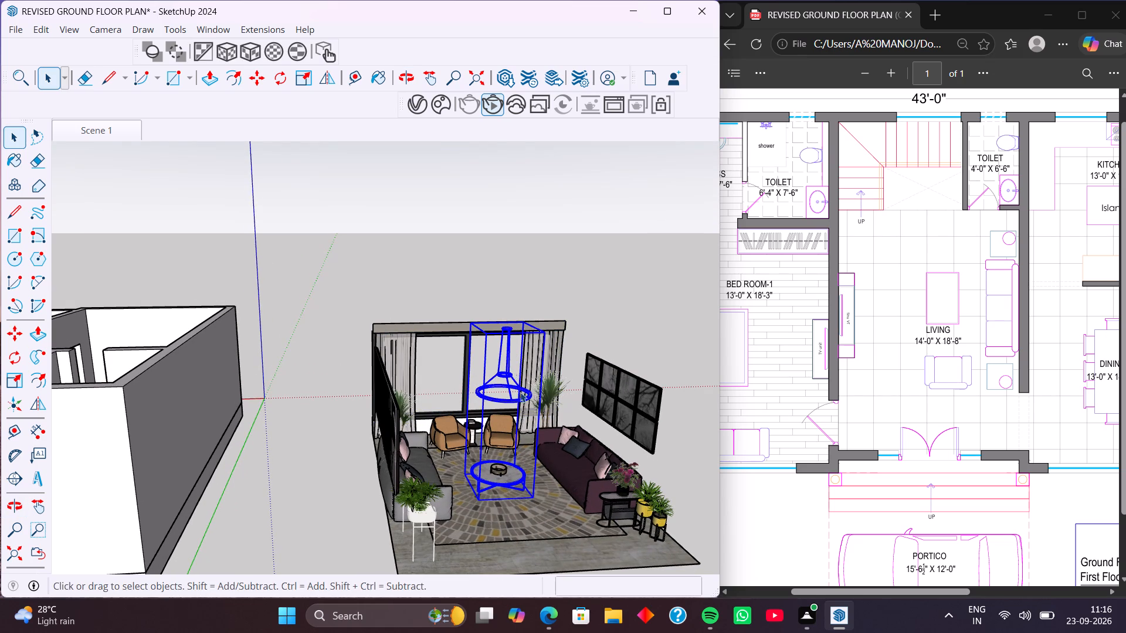
right_click(523, 394)
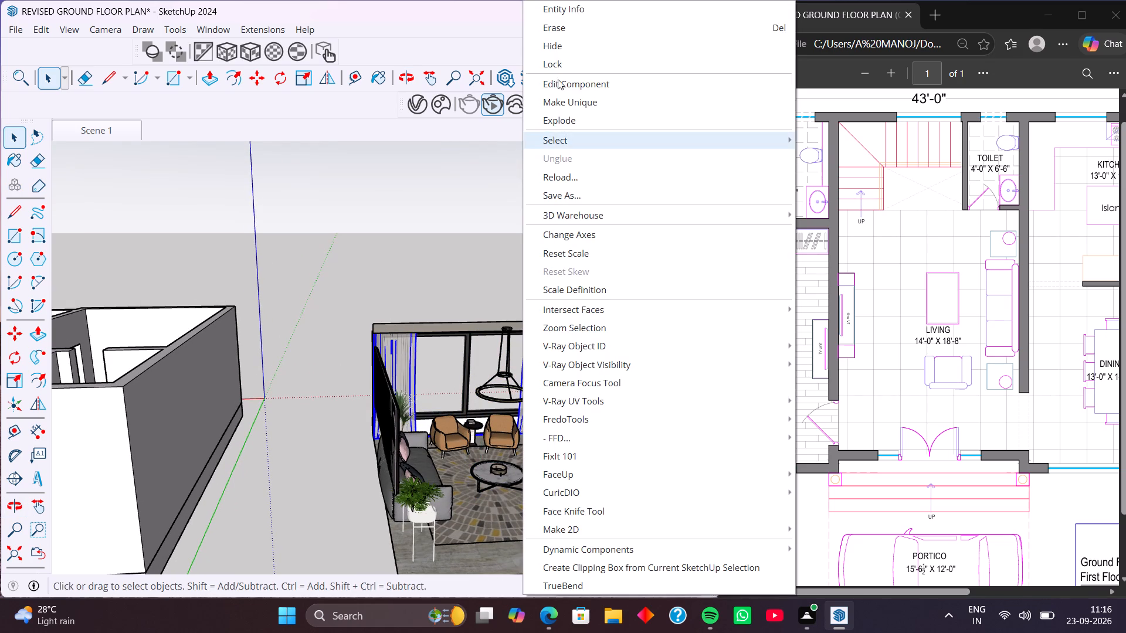
click(458, 211)
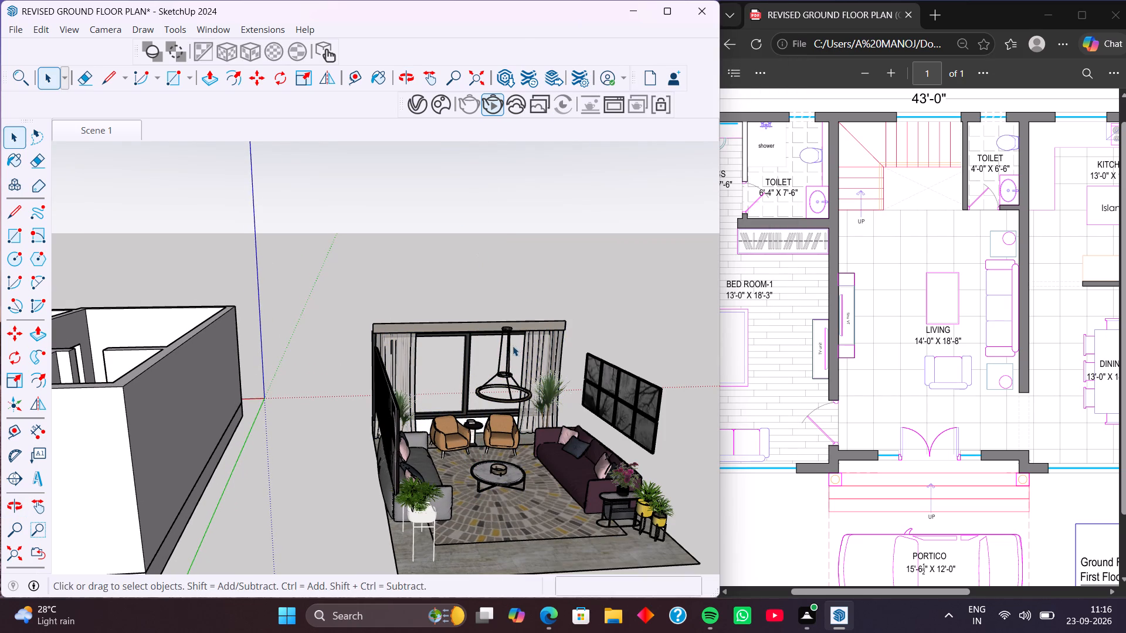
click(508, 346)
right_click(508, 346)
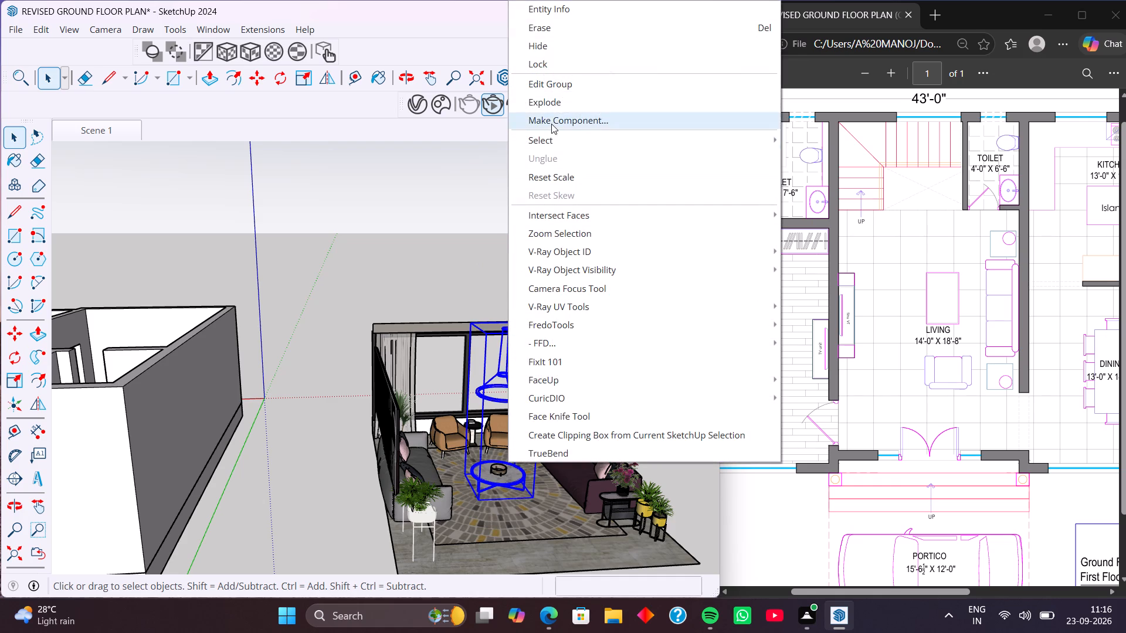
click(552, 107)
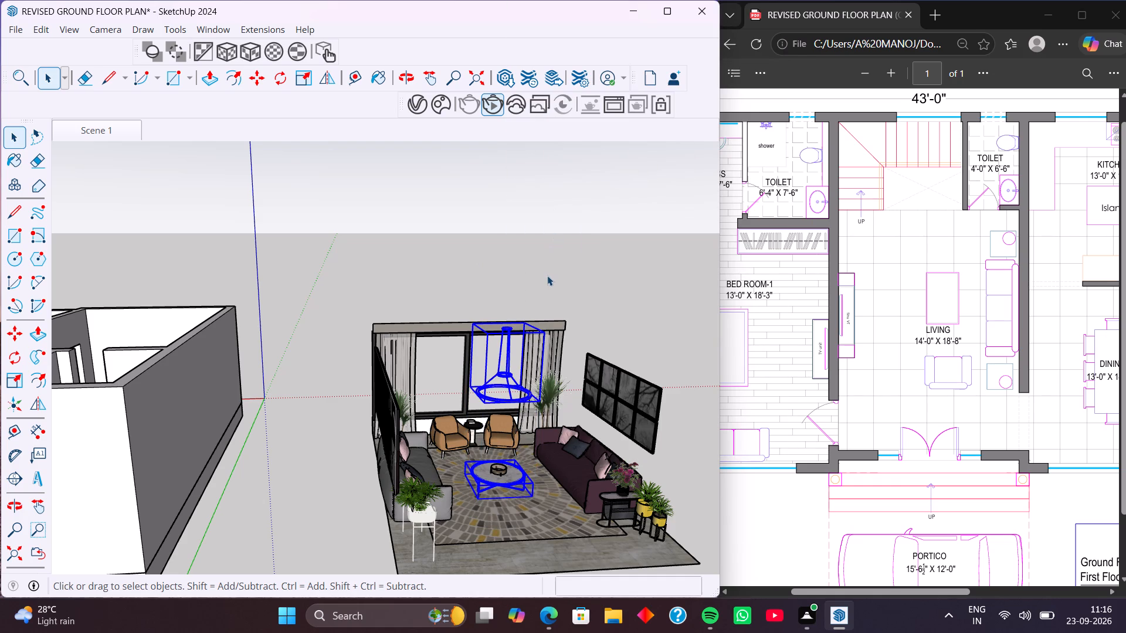
click(547, 277)
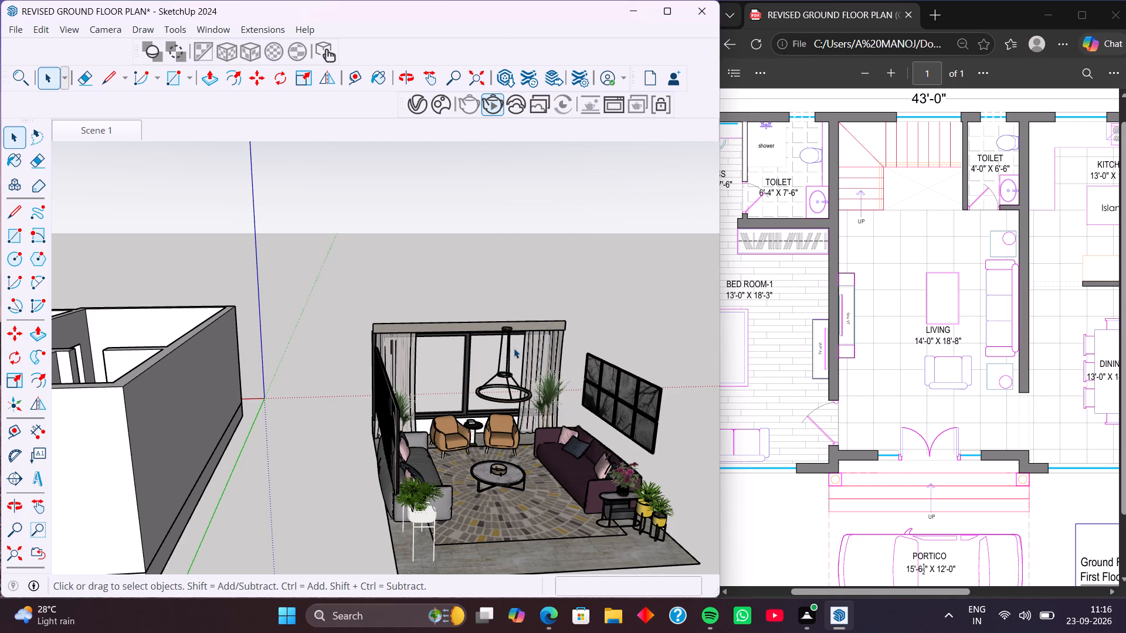
Delete the pendant light above the coffee table.
click(508, 353)
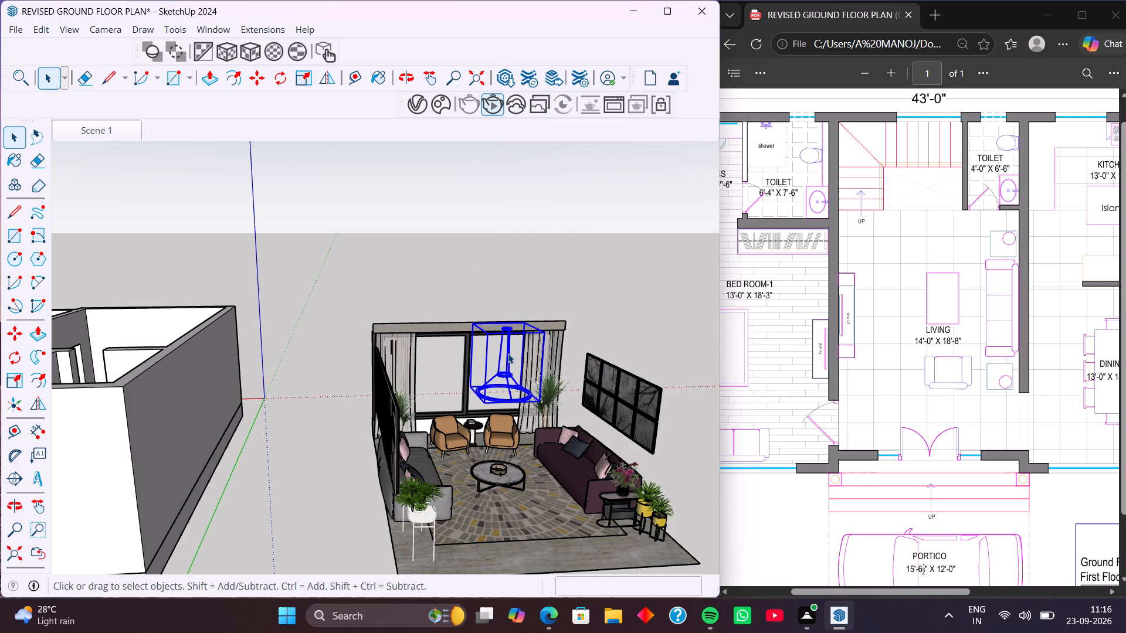
key(Delete)
Delete the window frame with its pelmet, the curtains and the low sill wall behind the armchairs.
middle_drag(541, 381, 555, 345)
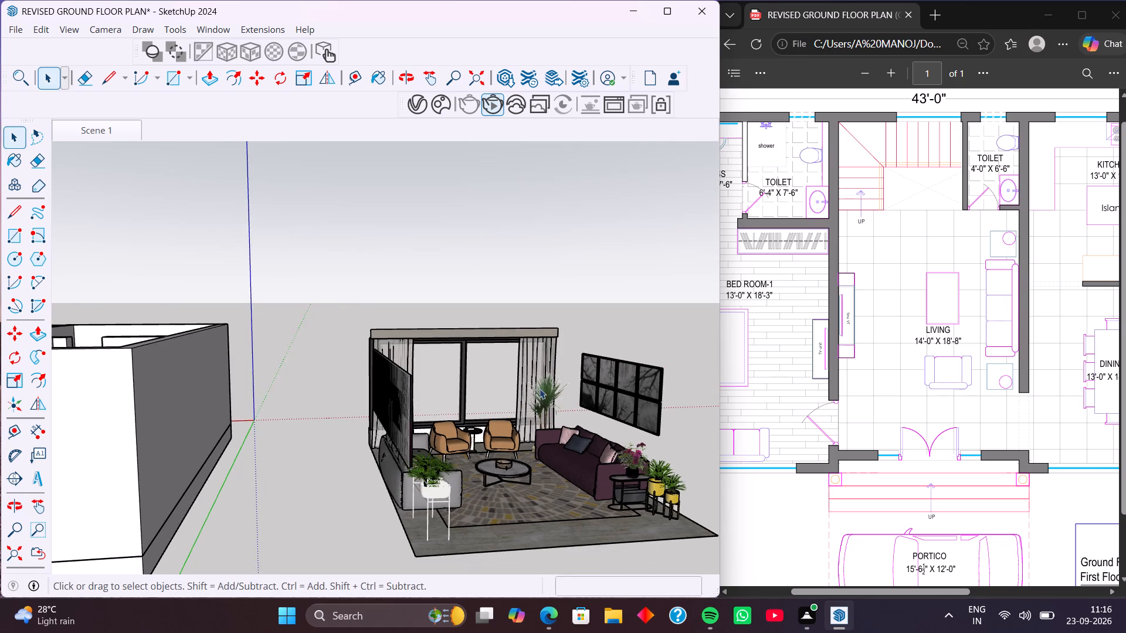
middle_drag(538, 389, 423, 411)
middle_drag(465, 436, 320, 467)
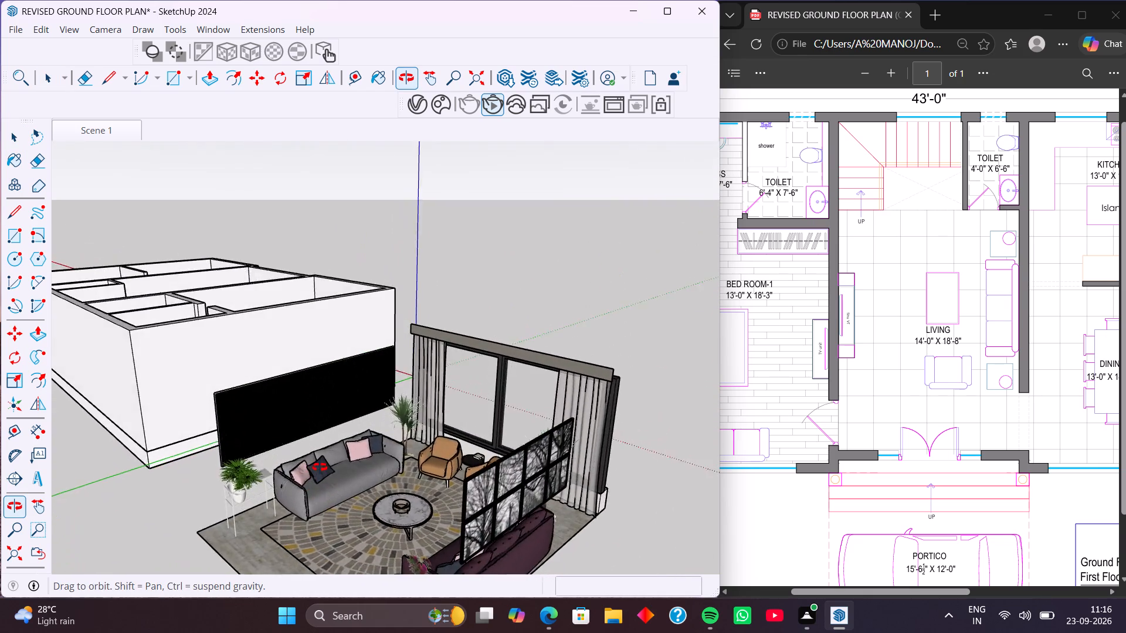
middle_drag(320, 467, 446, 444)
middle_drag(442, 404, 426, 459)
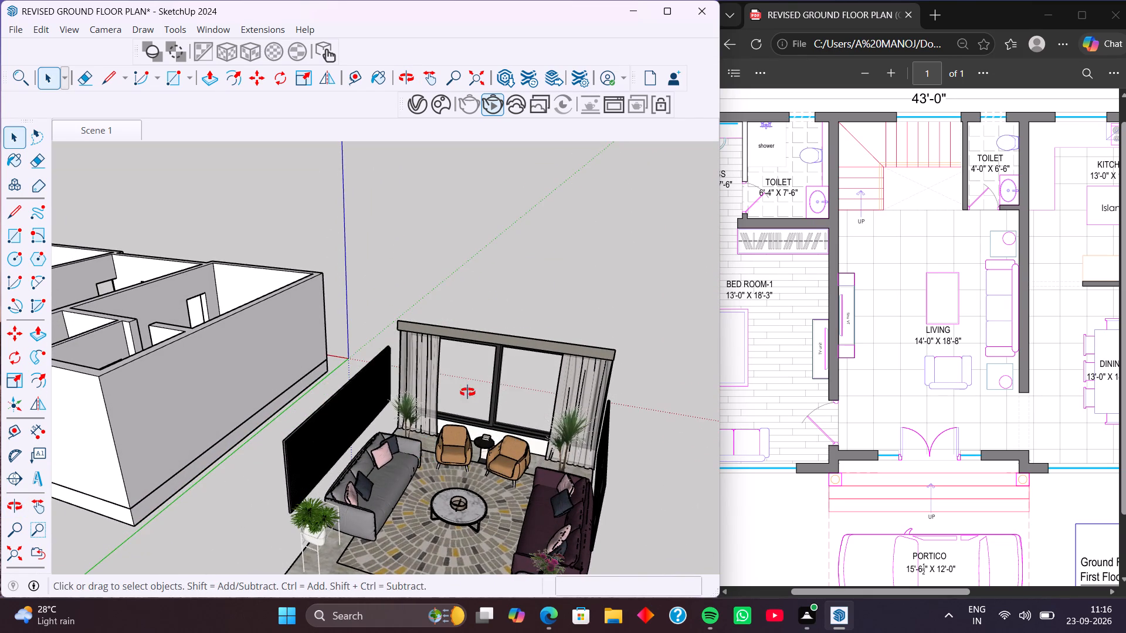
middle_drag(467, 392, 481, 491)
click(518, 362)
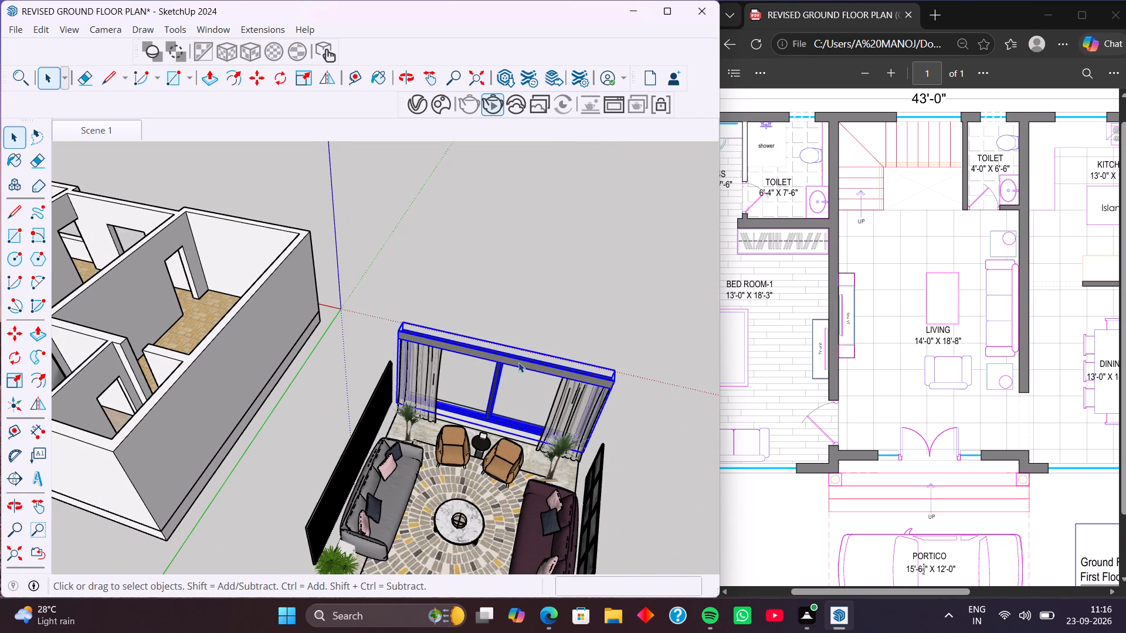
key(Delete)
click(422, 352)
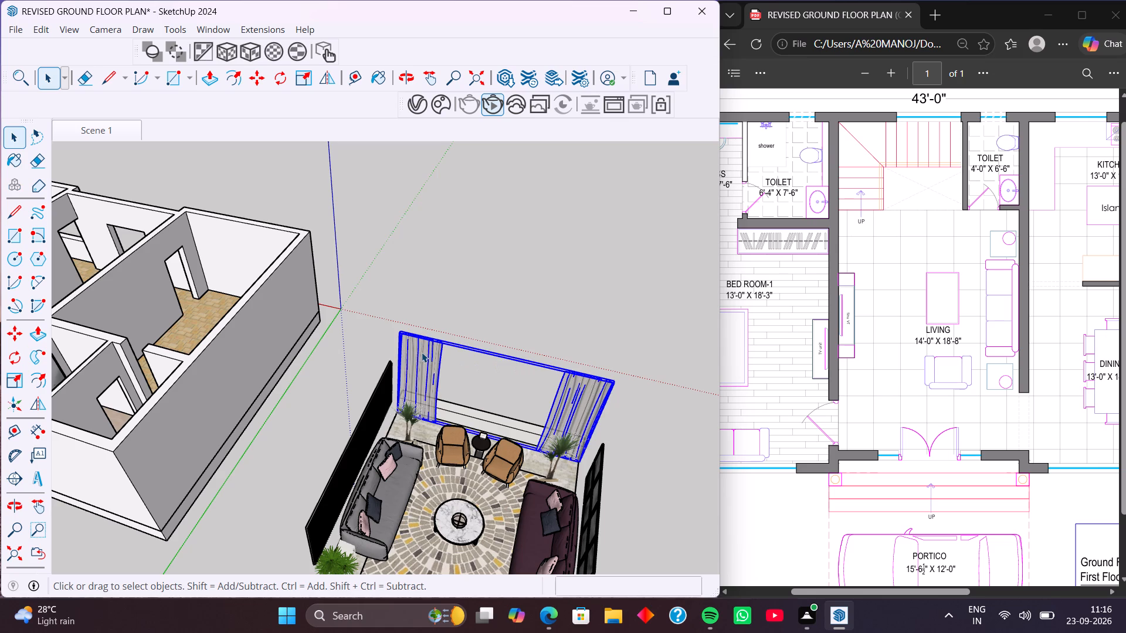
key(Delete)
click(466, 413)
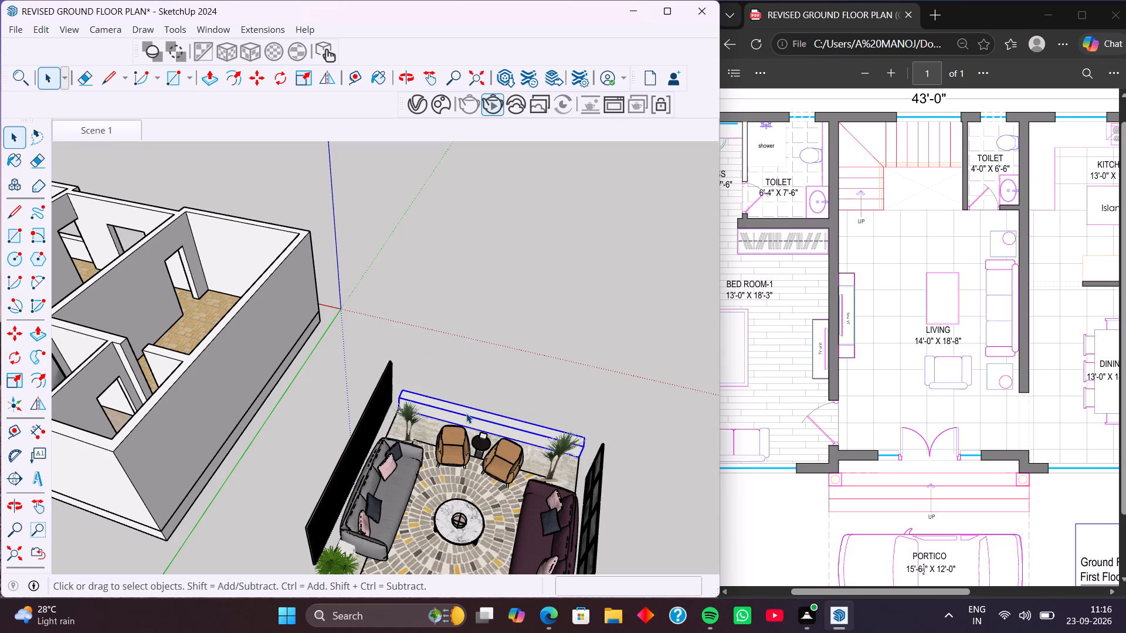
key(Delete)
Group all remaining pieces of the detached living room copy, including the sofas, armchairs, rug, plants, floor and both wall panels.
scroll(513, 345, down, 4)
middle_drag(594, 469, 350, 448)
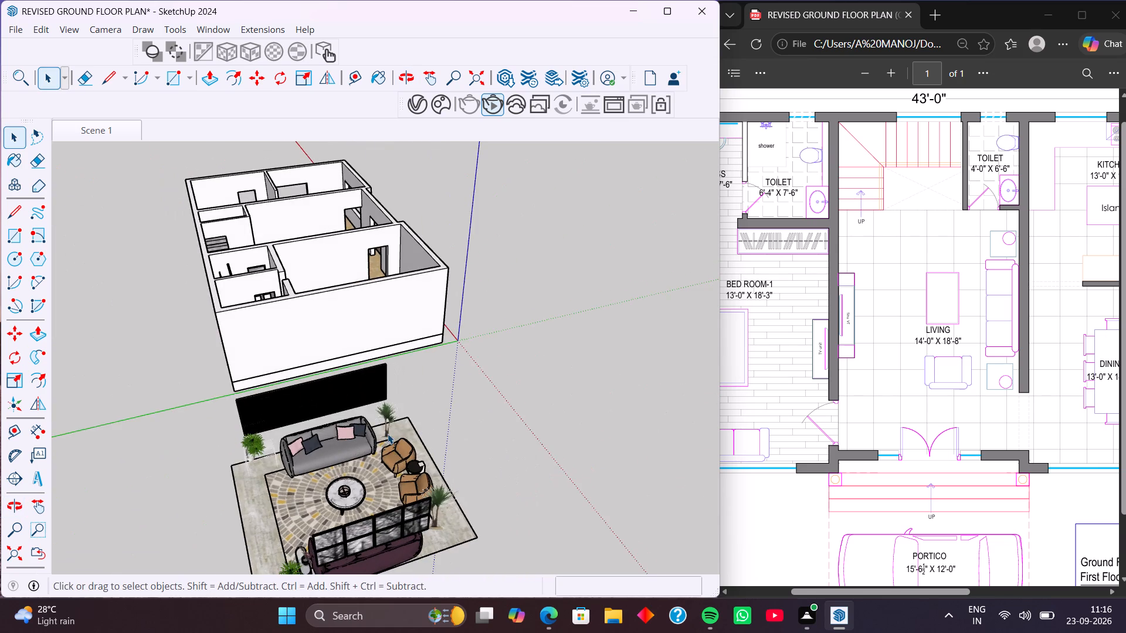
scroll(388, 434, down, 3)
shift+middle_drag(388, 434, 437, 419)
middle_drag(462, 424, 450, 448)
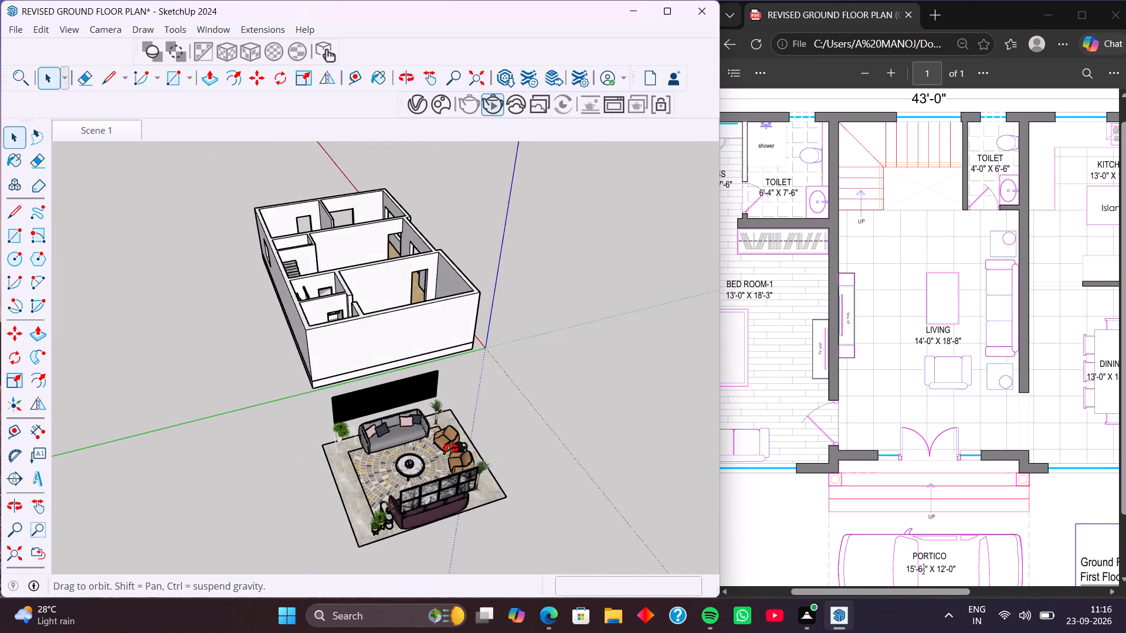
middle_drag(450, 448, 423, 488)
shift+middle_drag(418, 464, 433, 409)
middle_drag(457, 420, 439, 454)
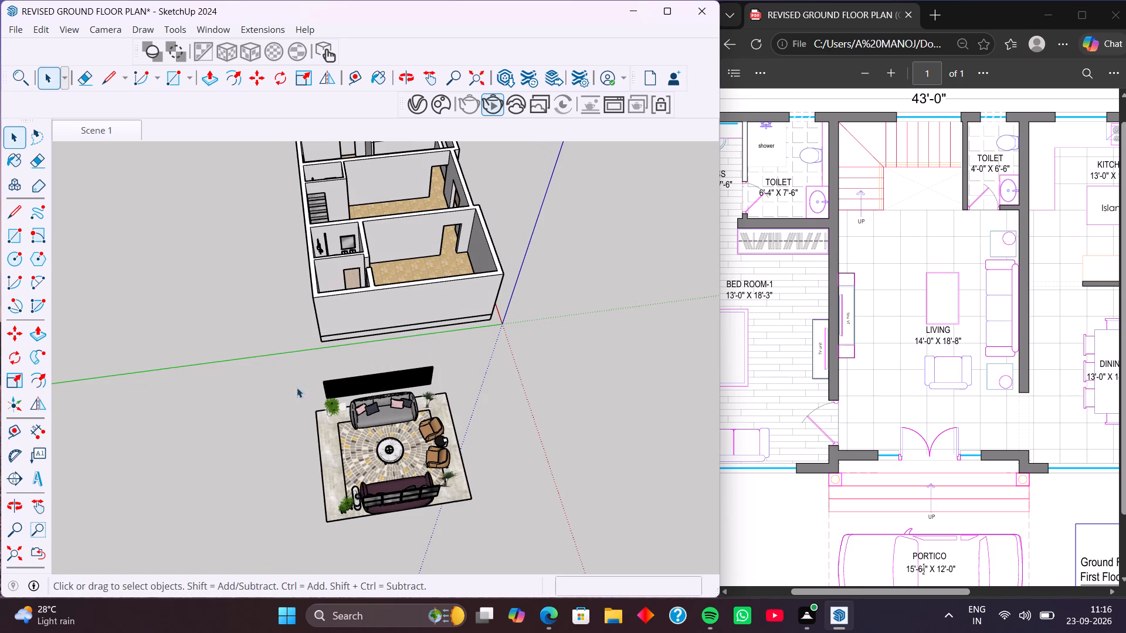
drag(255, 367, 507, 525)
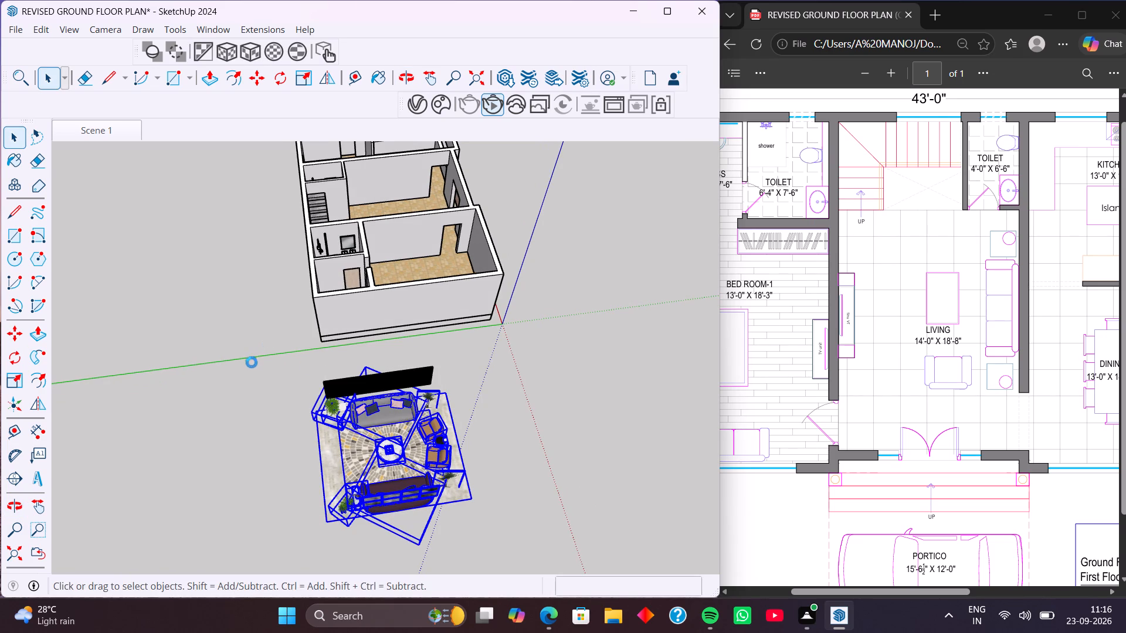
click(247, 358)
middle_drag(269, 412, 268, 313)
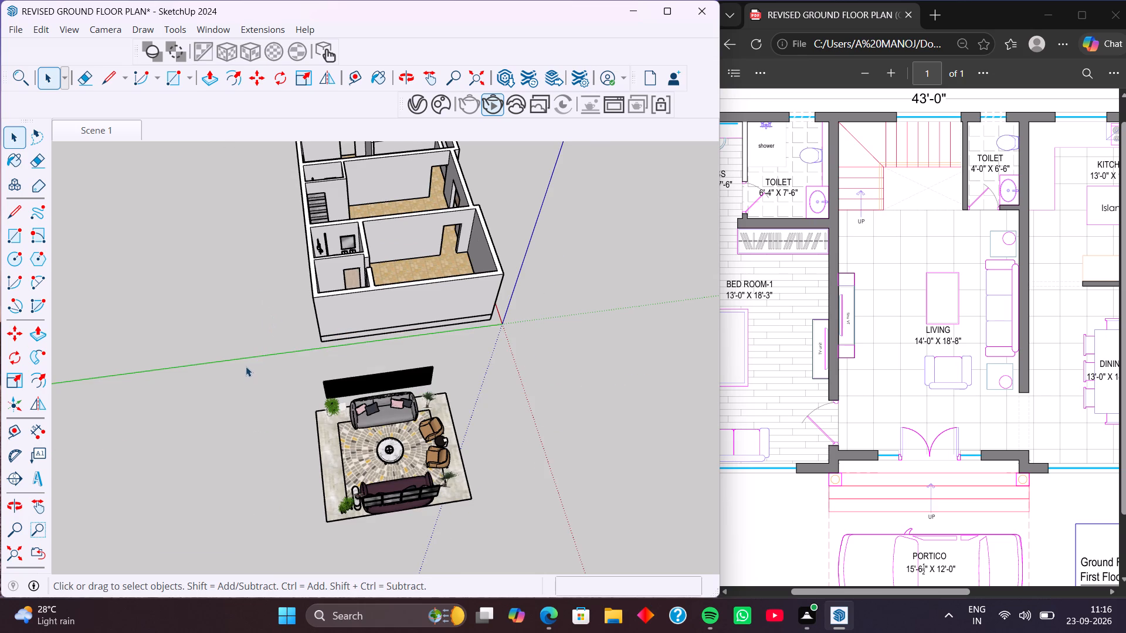
drag(245, 365, 494, 516)
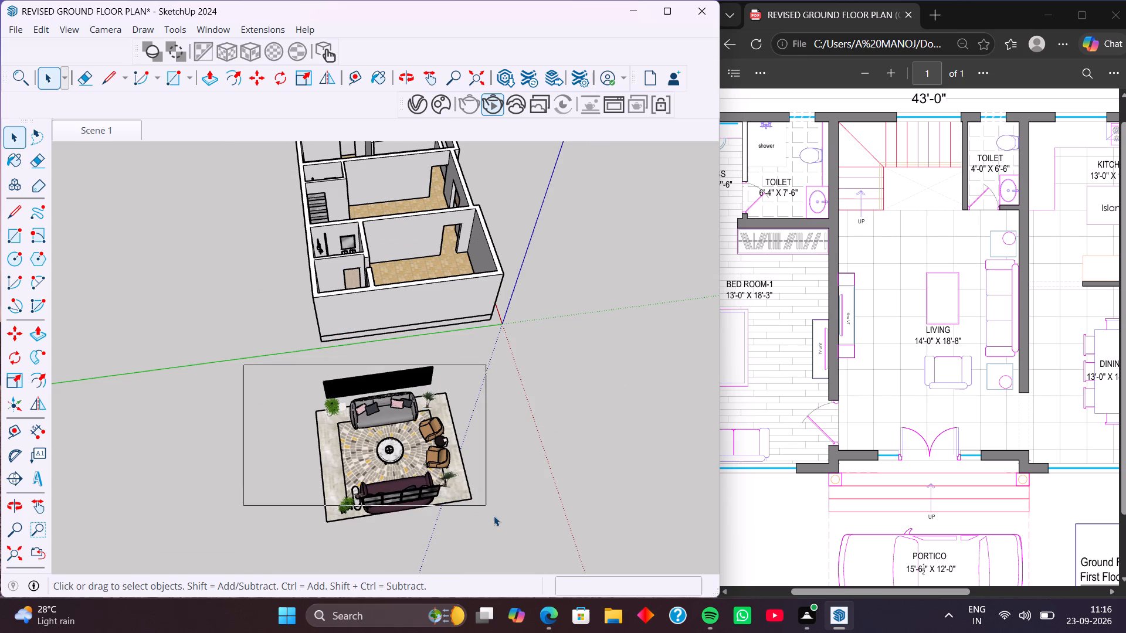
drag(494, 516, 504, 537)
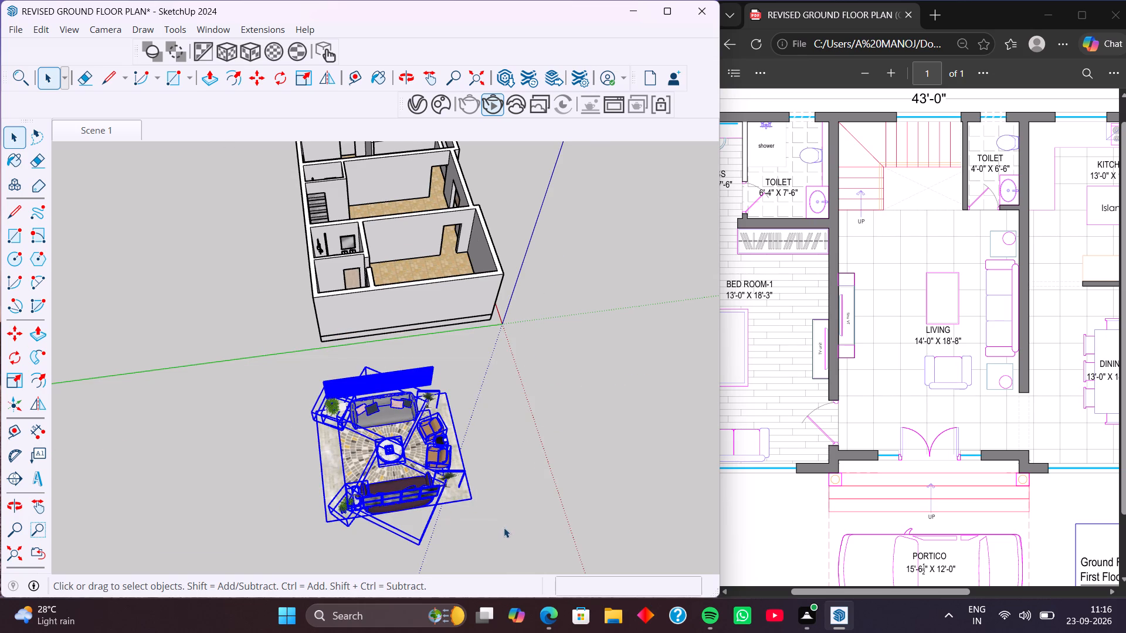
right_click(406, 404)
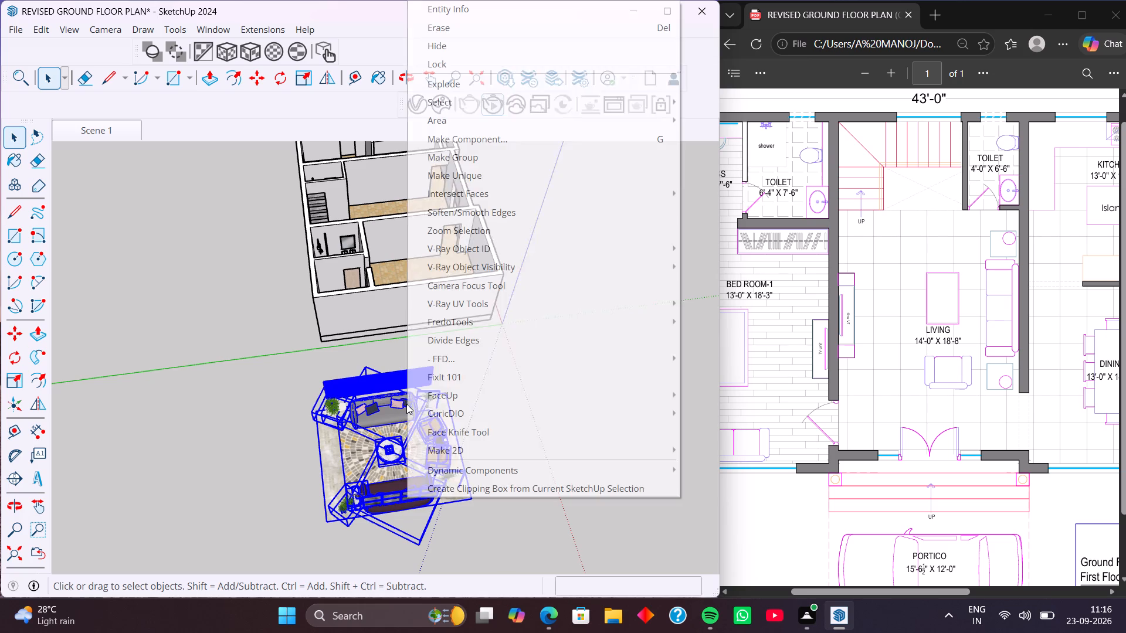
click(437, 158)
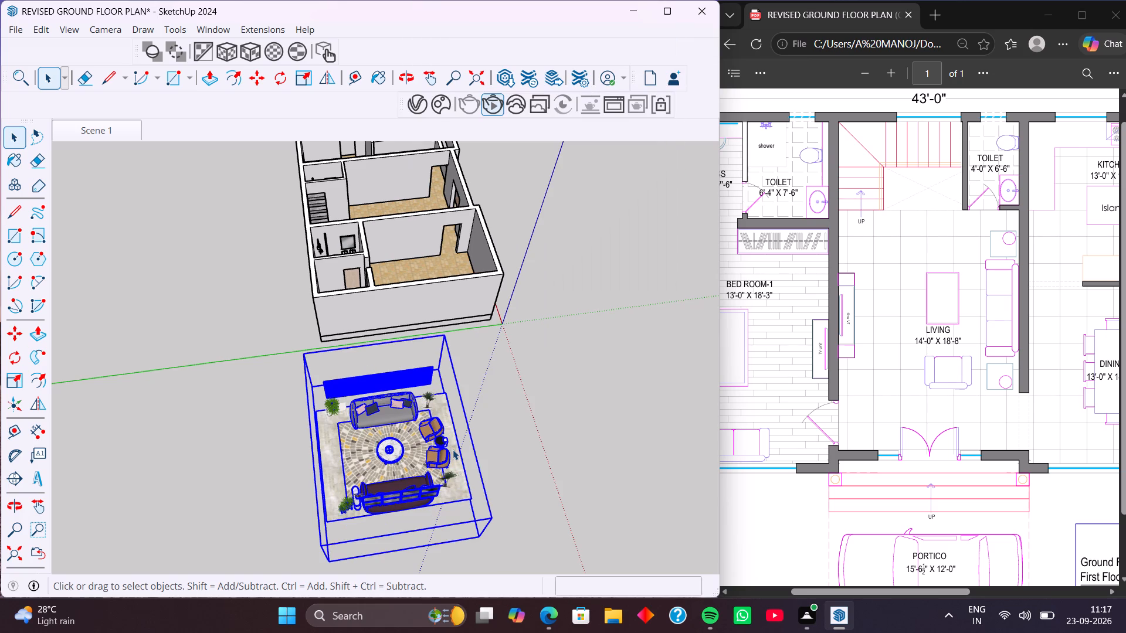
Rotate the furnishings group 180 degrees horizontally about its bottom corner nearest the armchairs.
middle_drag(467, 462, 411, 383)
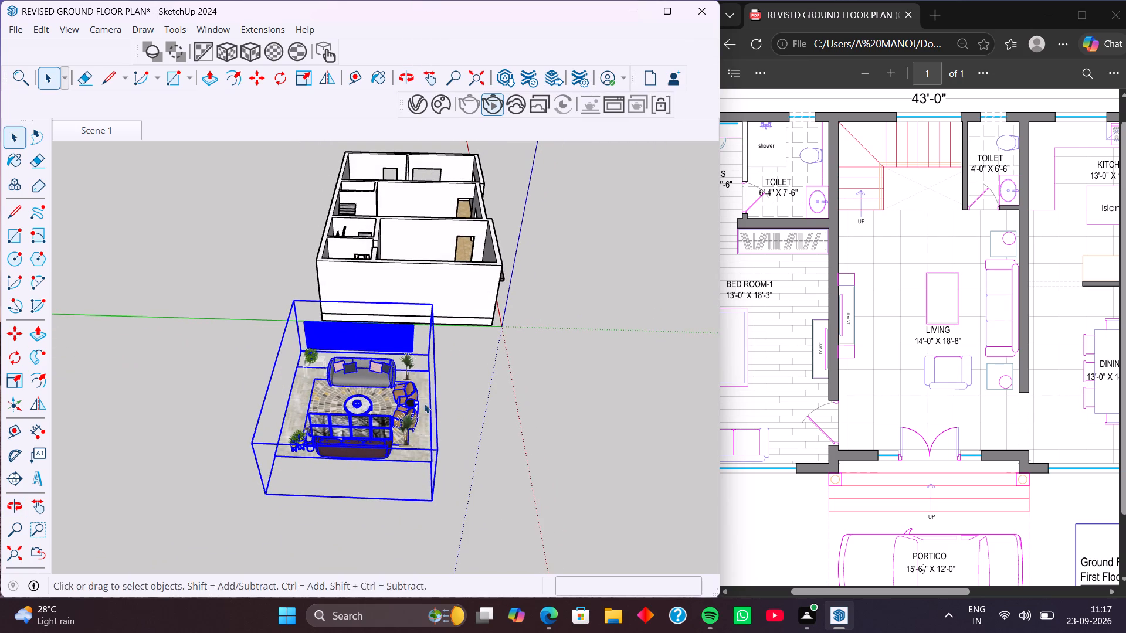
middle_drag(430, 416, 408, 346)
middle_drag(414, 391, 270, 513)
middle_drag(426, 362, 372, 401)
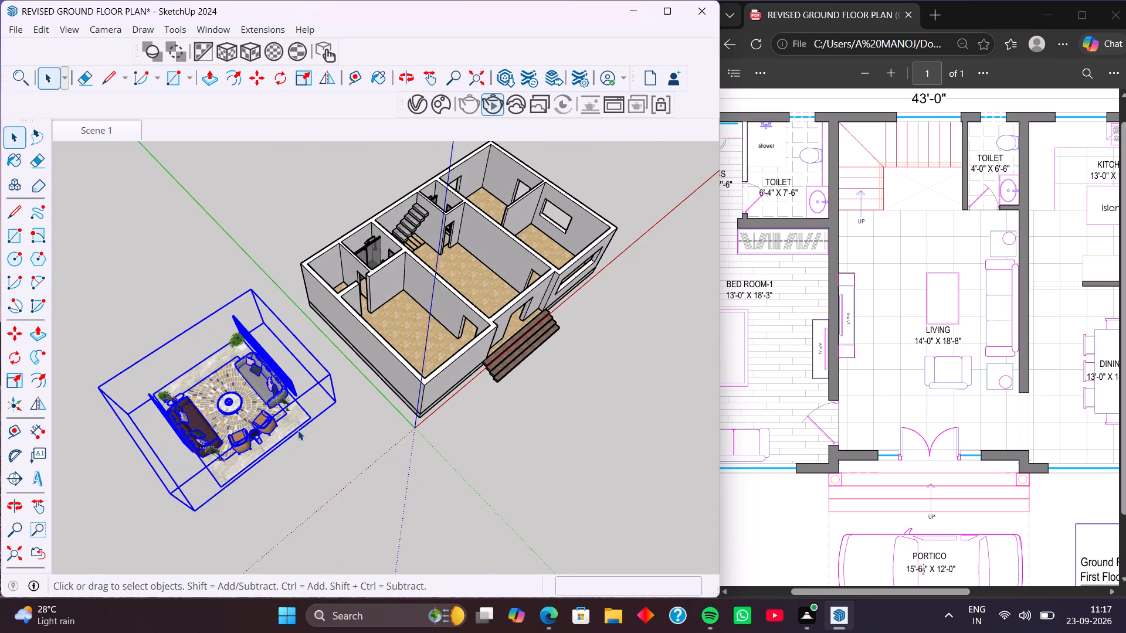
middle_drag(314, 443, 344, 331)
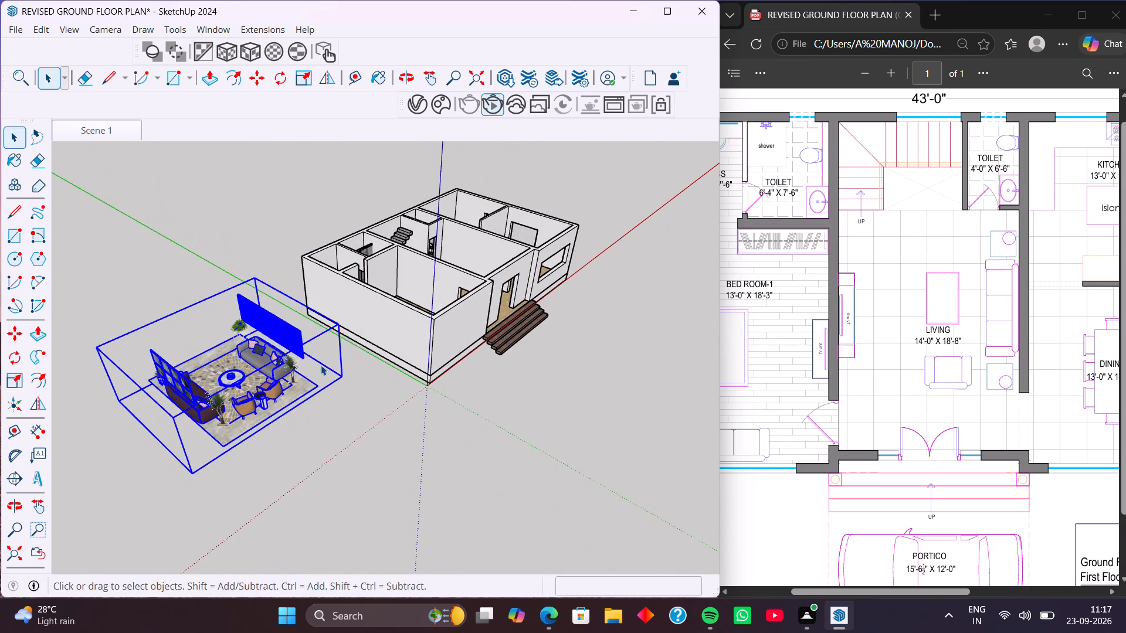
middle_drag(310, 368, 380, 355)
middle_drag(283, 363, 398, 355)
scroll(384, 335, up, 3)
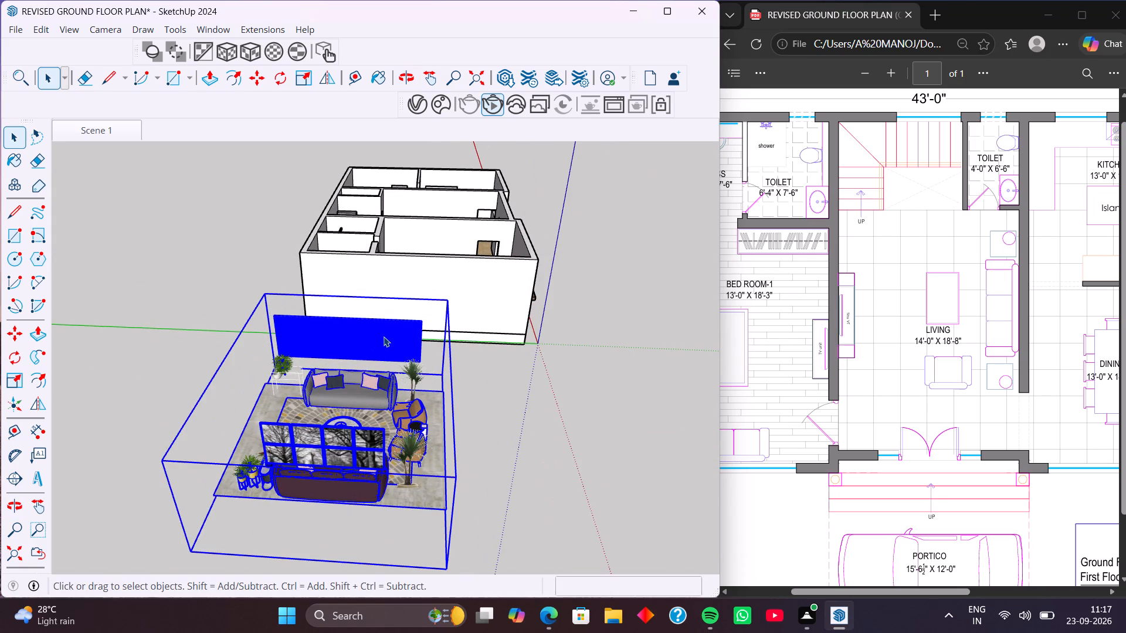
scroll(384, 336, down, 3)
middle_drag(401, 376, 238, 365)
middle_click(264, 383)
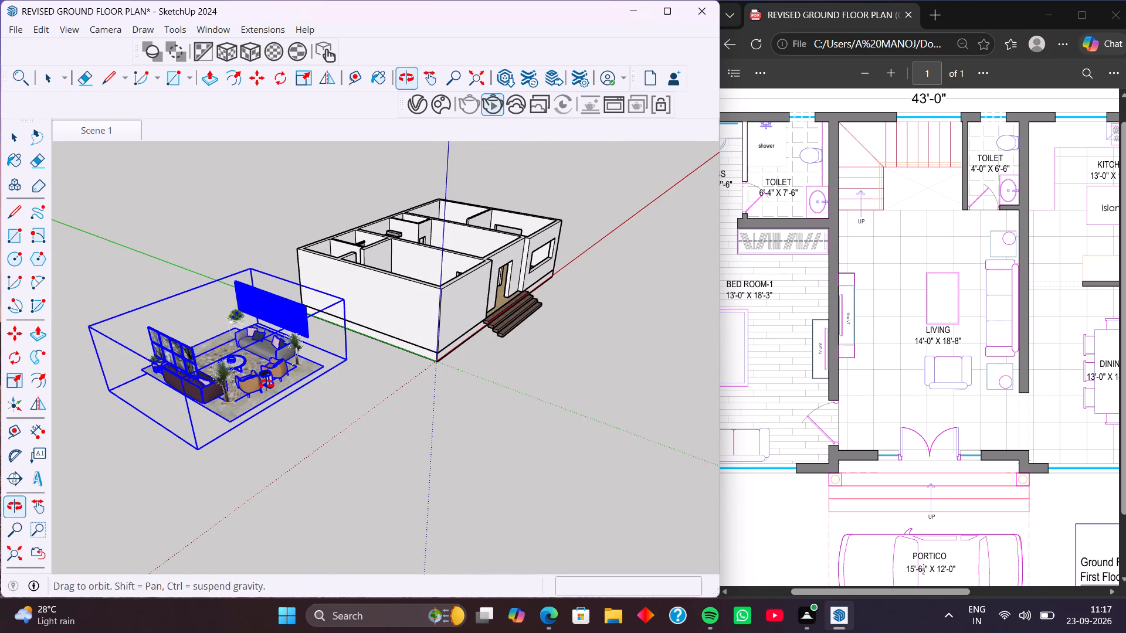
middle_drag(266, 384, 352, 363)
middle_drag(357, 378, 316, 390)
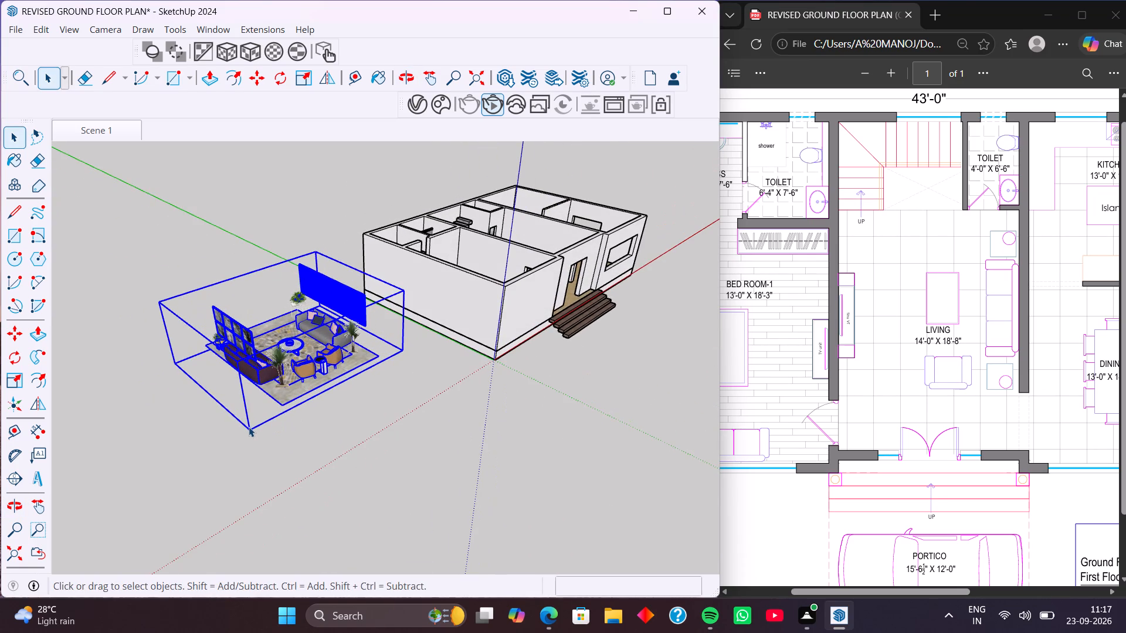
key(m)
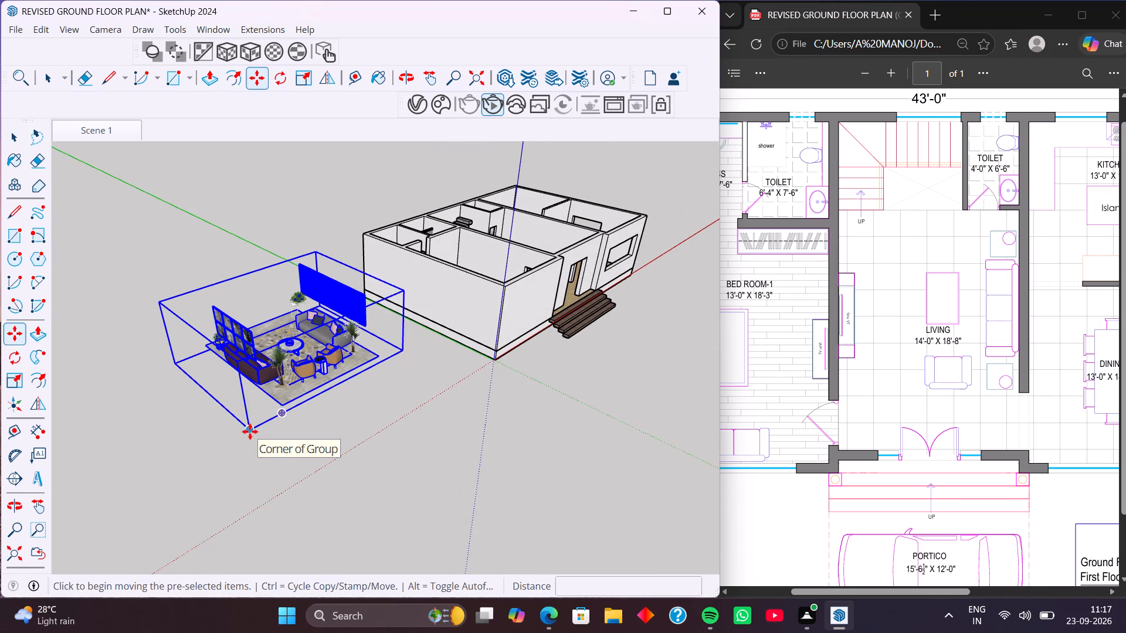
click(13, 350)
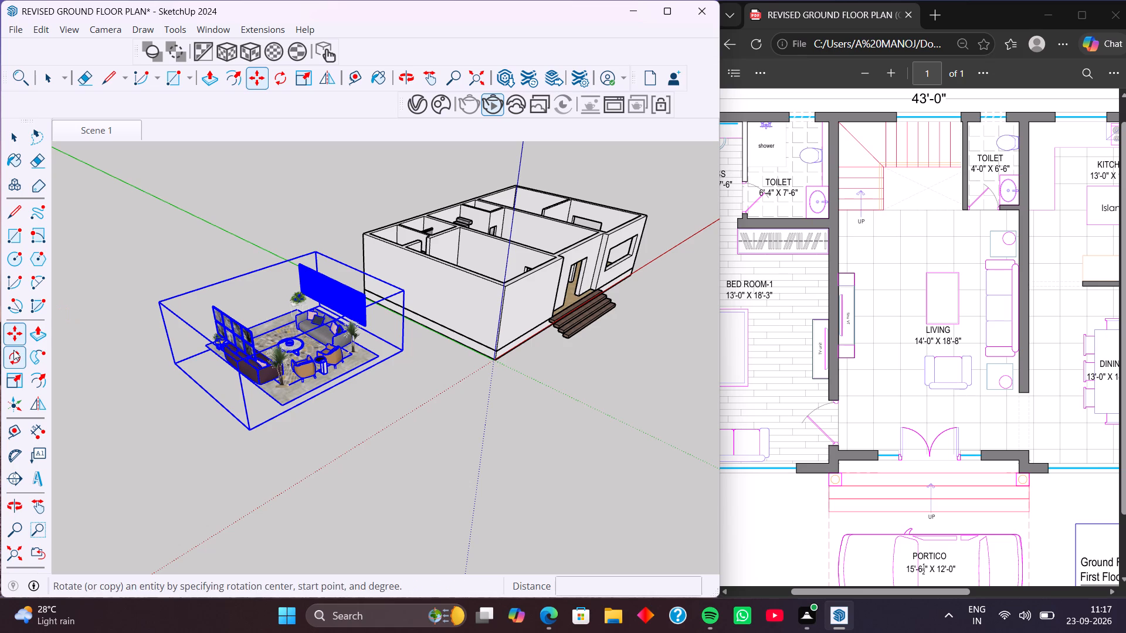
click(249, 428)
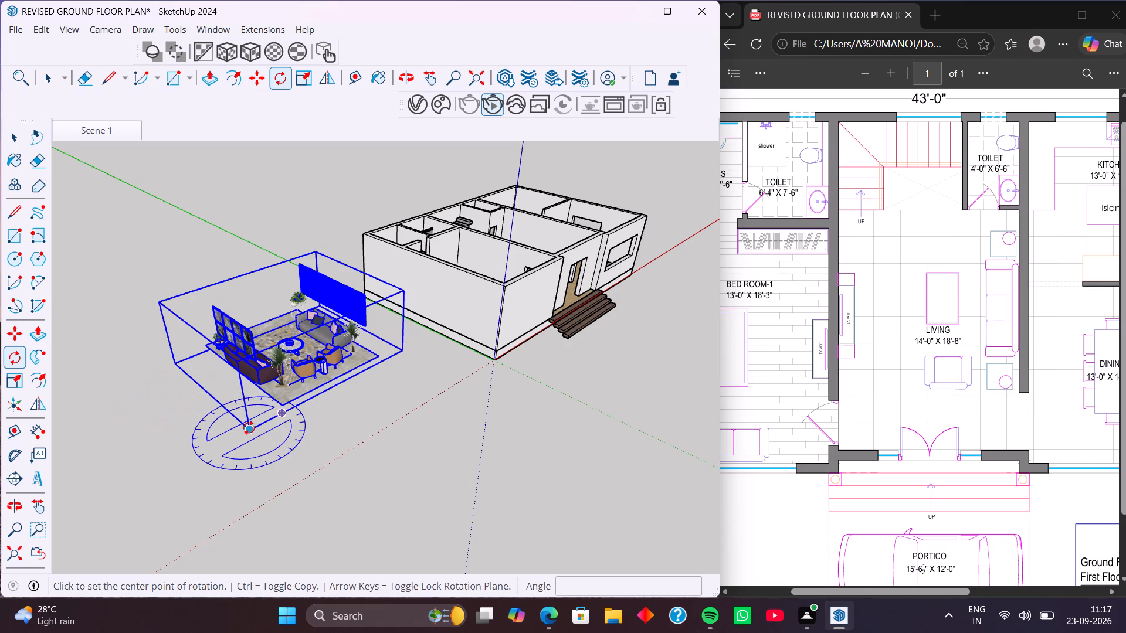
click(171, 359)
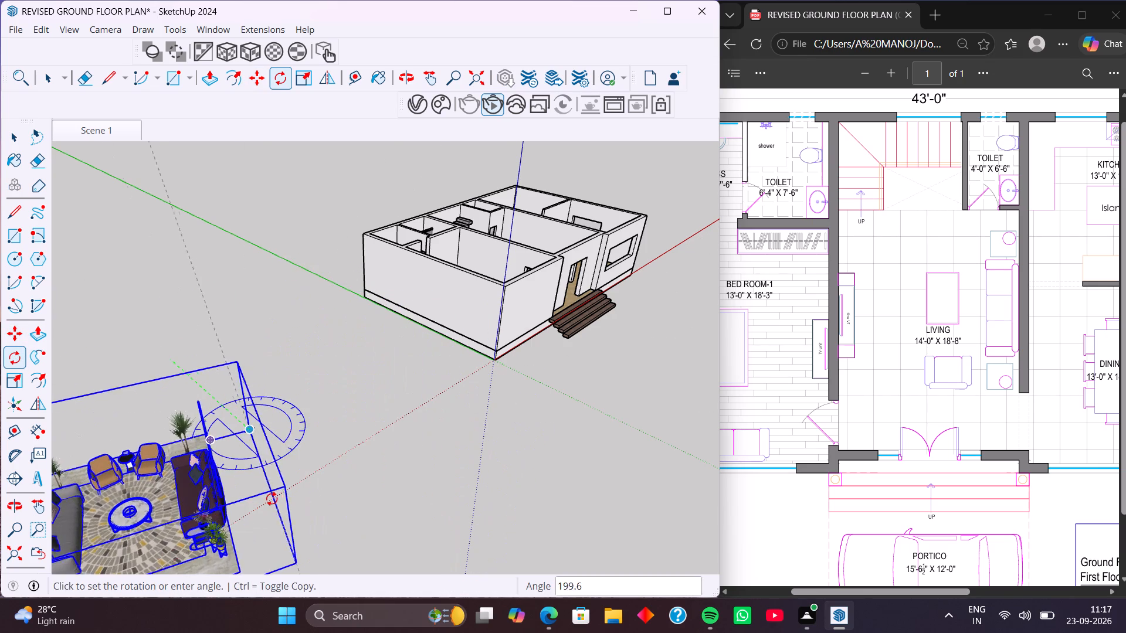
scroll(272, 499, down, 3)
shift+middle_drag(272, 491, 289, 309)
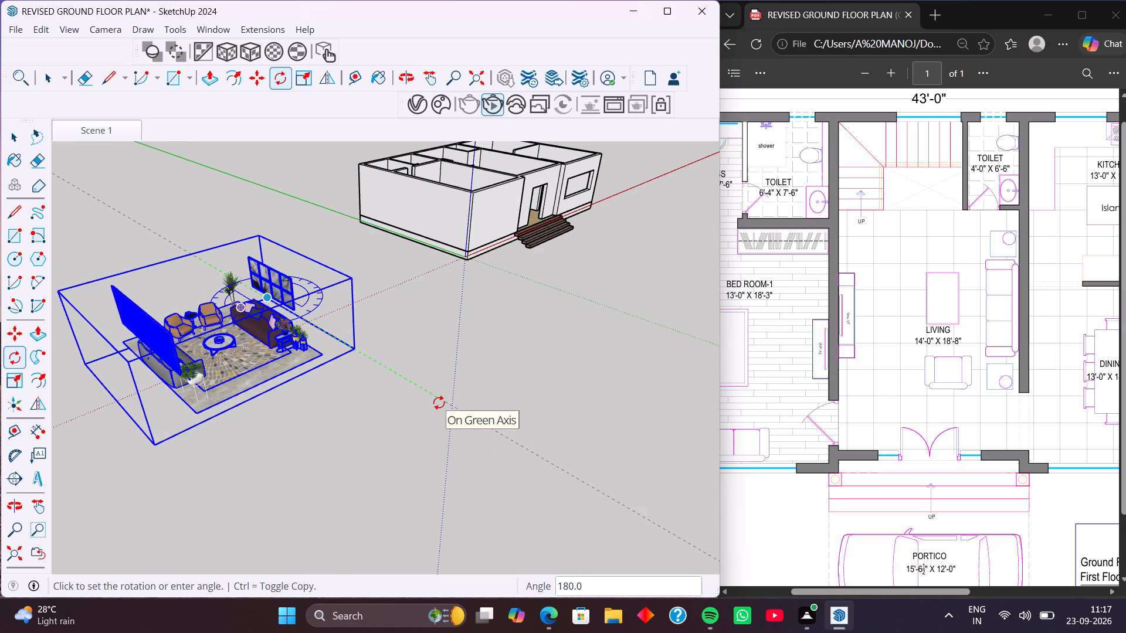
click(439, 403)
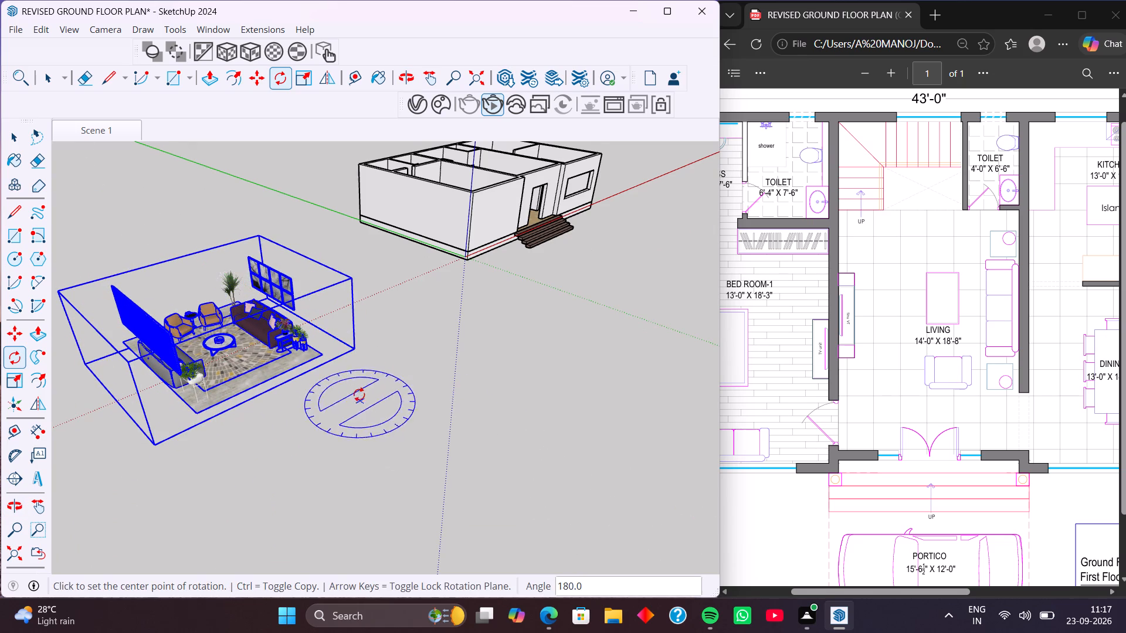
Move the furnishings group by its bottom front corner onto the wall top at the living room's inner front corner beside the dining room.
middle_drag(359, 392, 301, 433)
key(m)
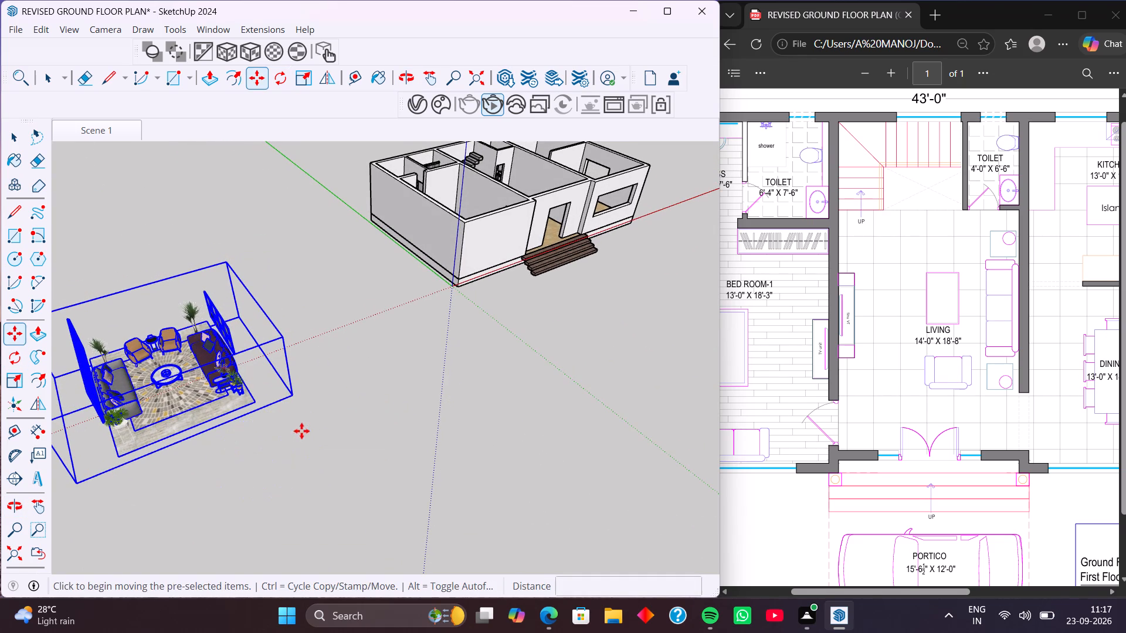
click(291, 393)
scroll(430, 305, down, 8)
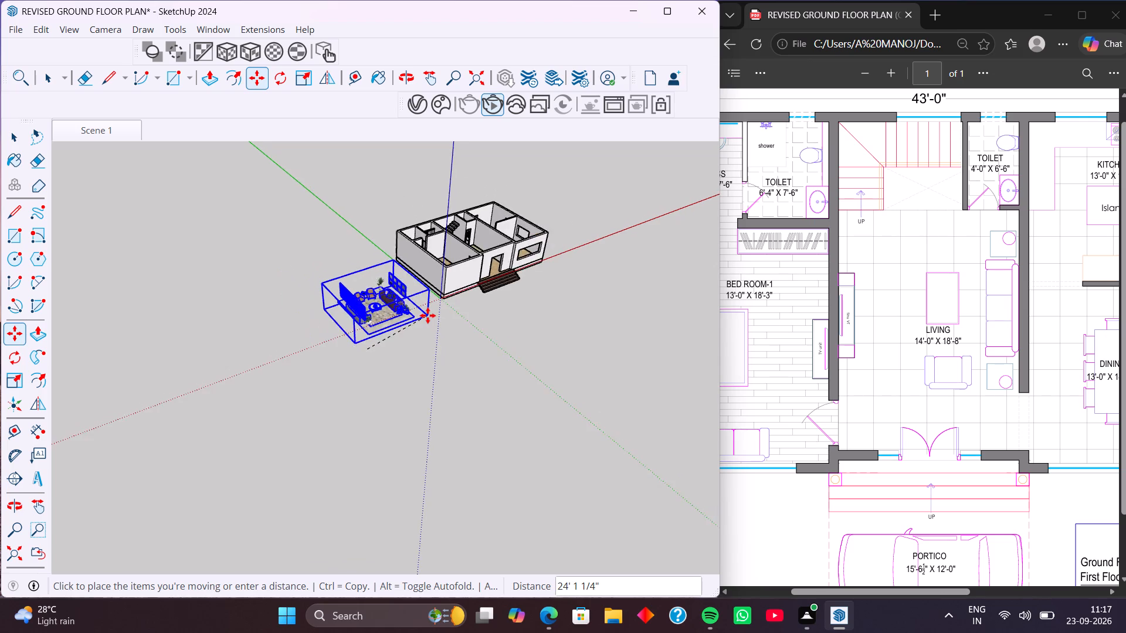
scroll(428, 315, down, 3)
shift+middle_drag(329, 435, 291, 458)
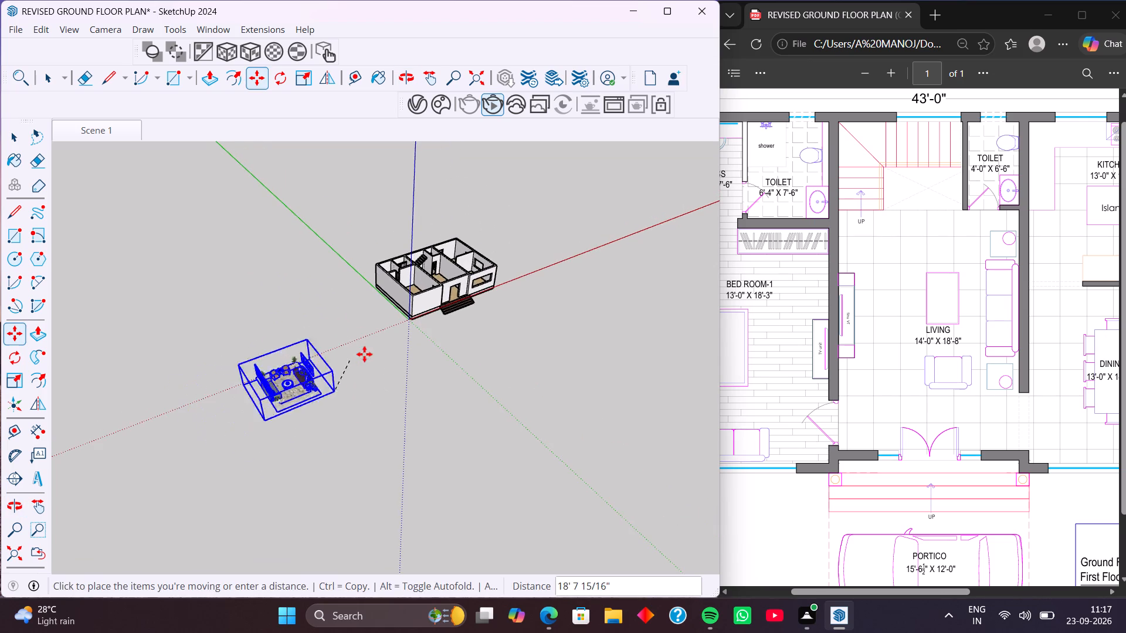
shift+middle_drag(368, 346, 292, 431)
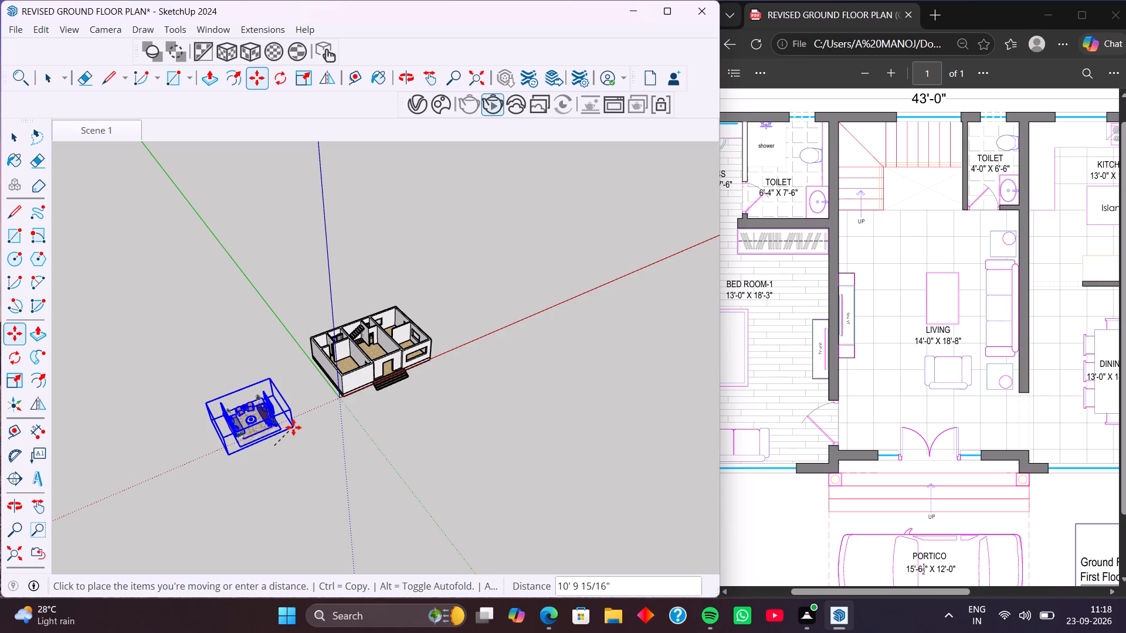
middle_drag(382, 377, 300, 454)
scroll(363, 379, up, 20)
scroll(363, 379, up, 2)
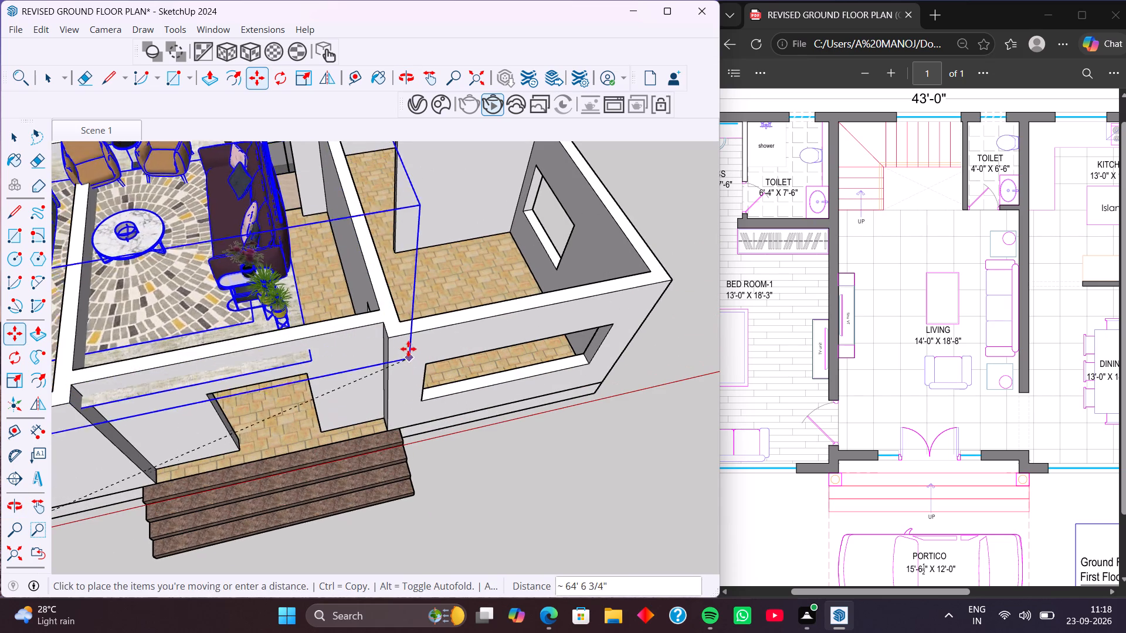
click(378, 306)
Move the furnishings group 10' straight down from the wall top to the living room floor, locked to the vertical axis.
scroll(310, 379, down, 2)
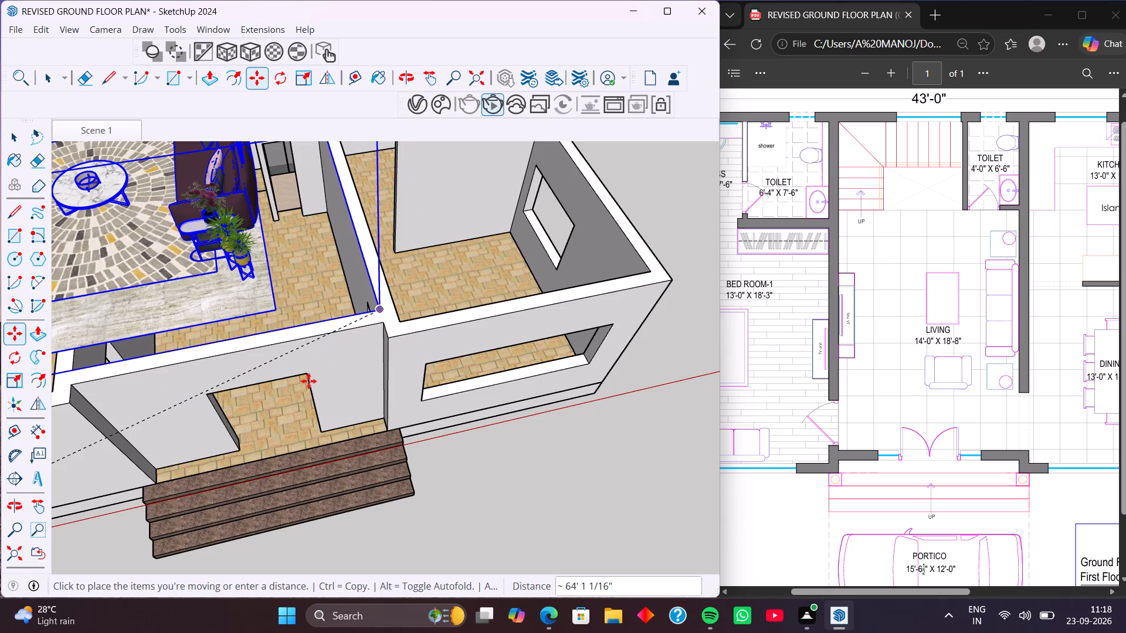
scroll(308, 381, down, 3)
middle_drag(368, 373, 355, 300)
scroll(355, 300, down, 5)
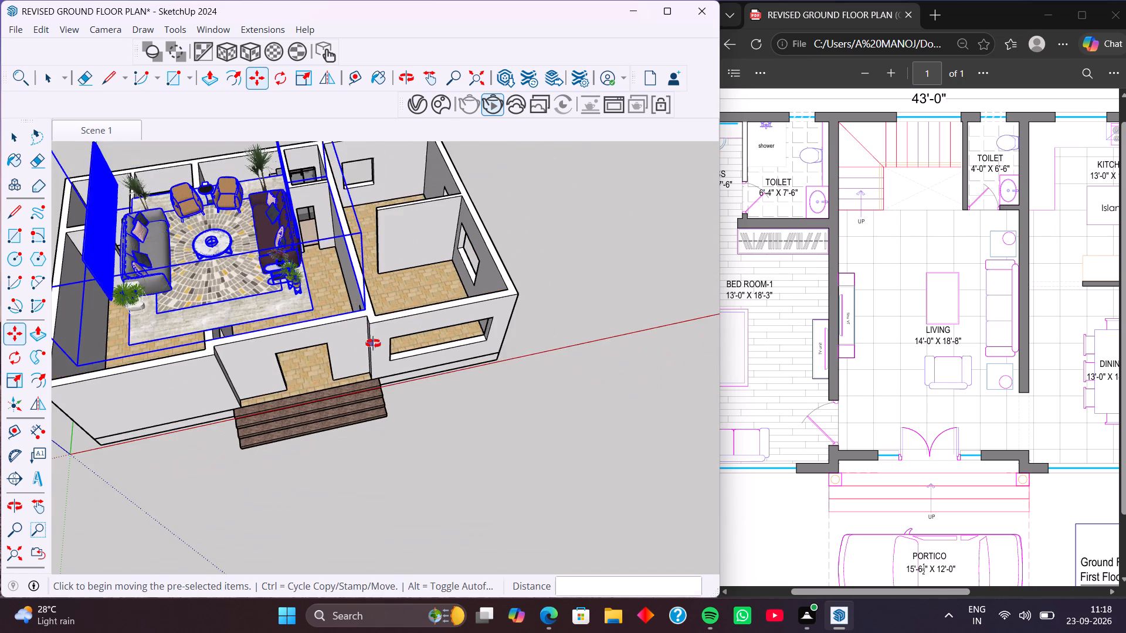
middle_drag(373, 343, 342, 224)
scroll(343, 266, down, 3)
middle_drag(344, 288, 361, 386)
middle_drag(284, 316, 288, 278)
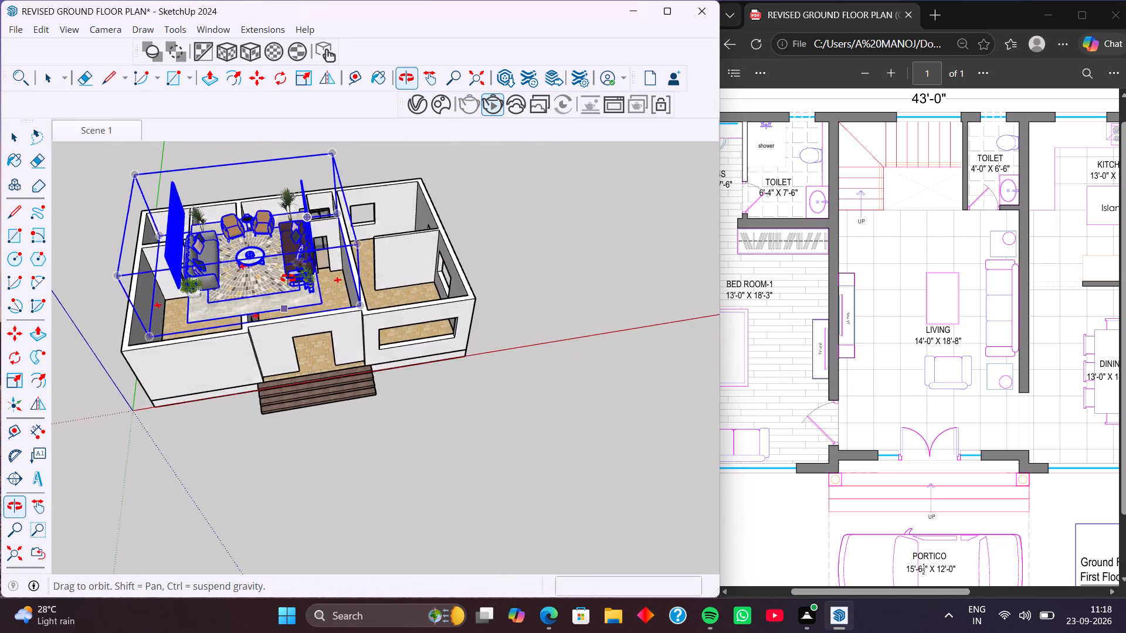
middle_drag(288, 278, 295, 254)
middle_drag(363, 300, 300, 301)
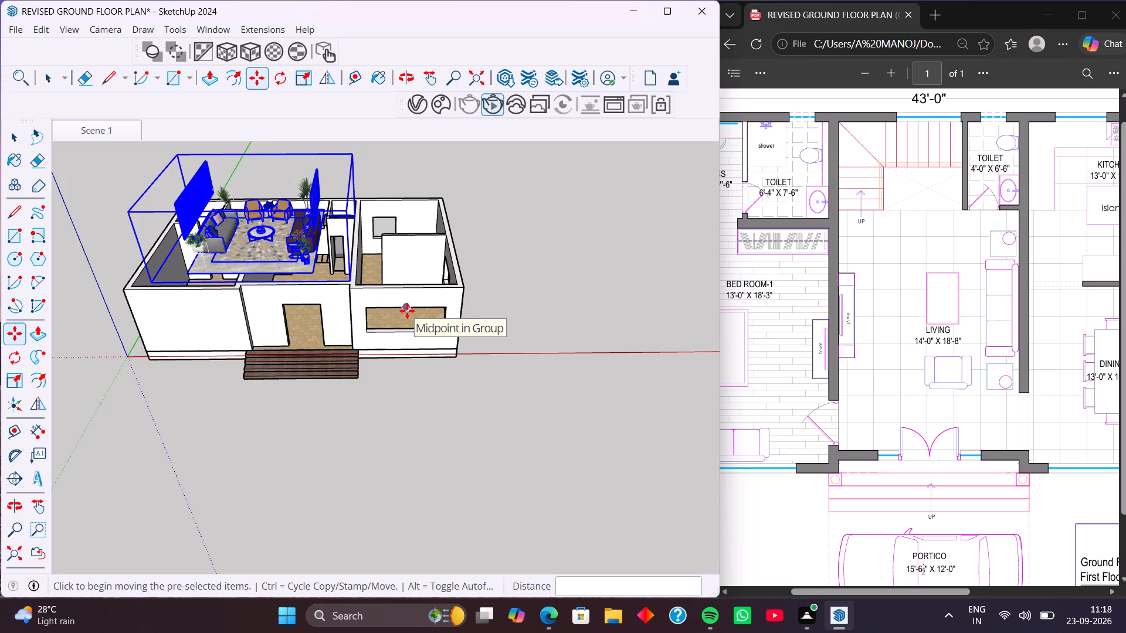
middle_drag(416, 295, 304, 366)
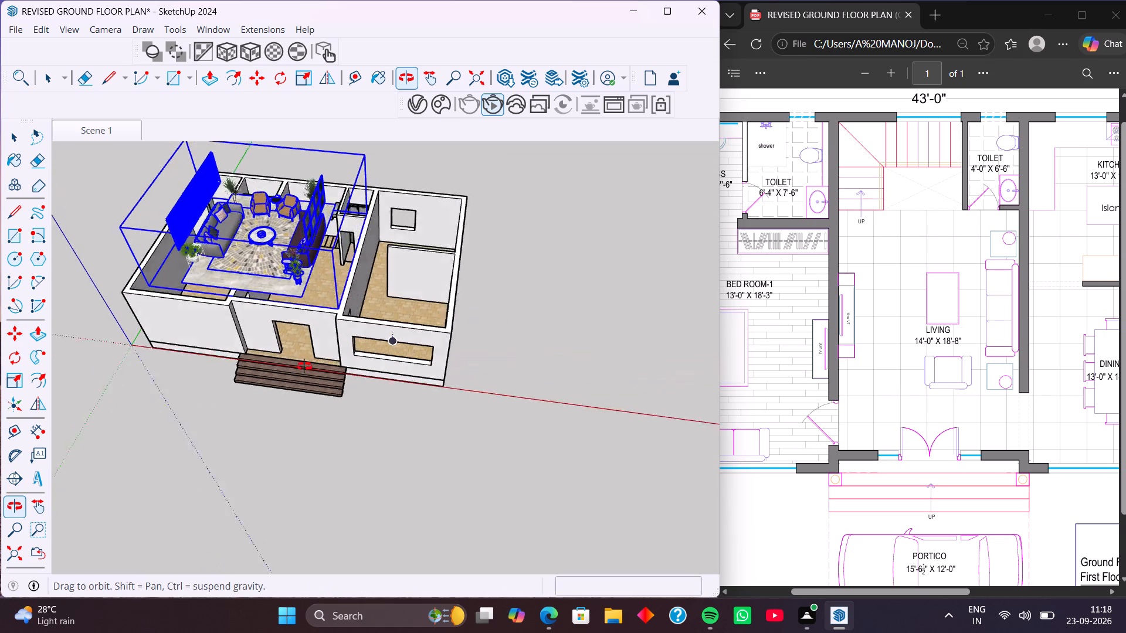
middle_drag(304, 366, 249, 365)
middle_drag(411, 304, 255, 321)
middle_drag(484, 299, 340, 291)
middle_drag(494, 290, 330, 290)
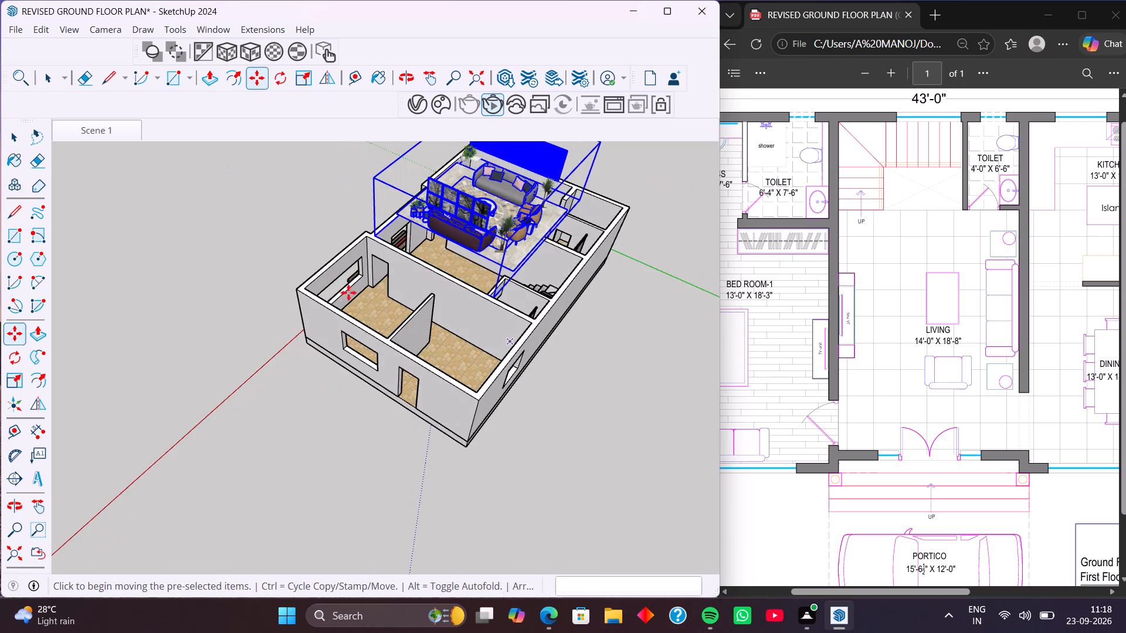
middle_drag(397, 281, 533, 273)
middle_drag(392, 263, 464, 249)
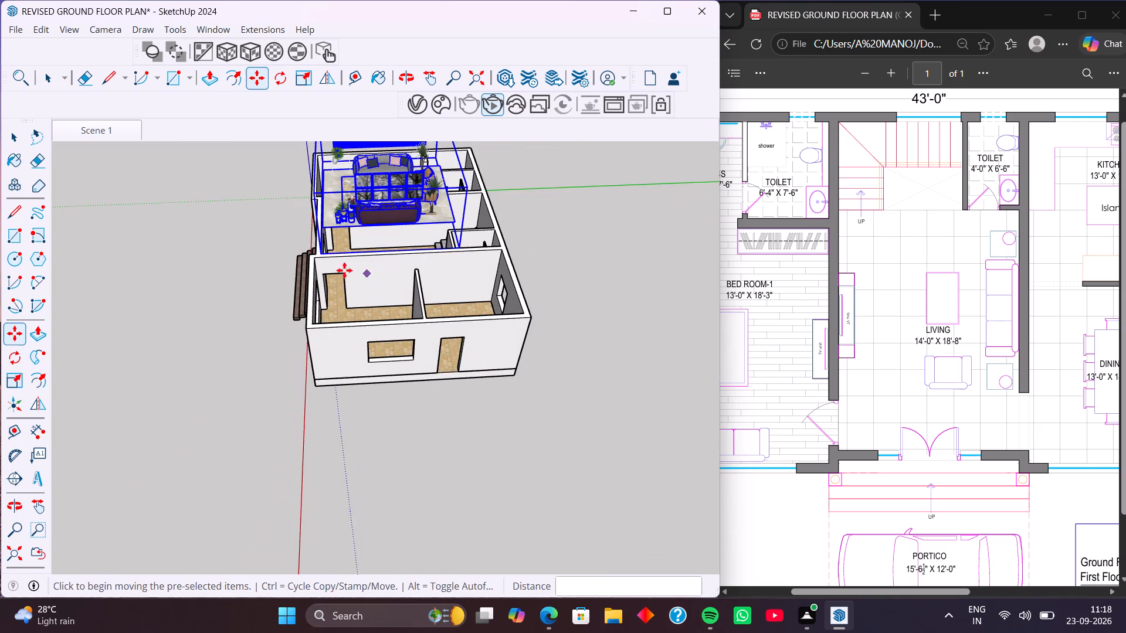
scroll(335, 268, up, 10)
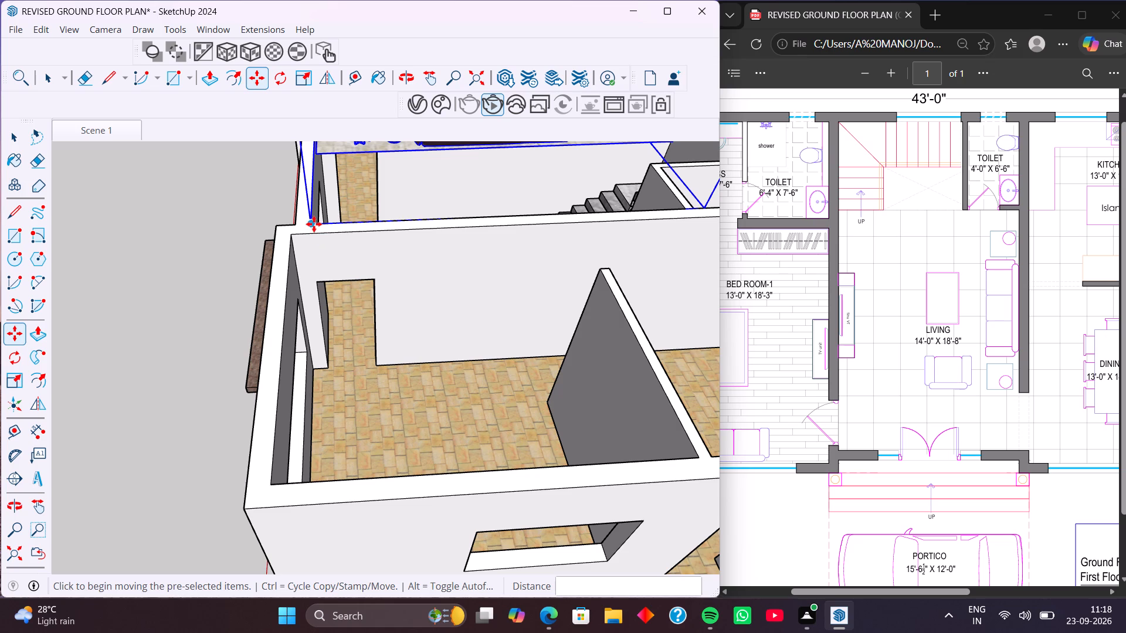
click(311, 224)
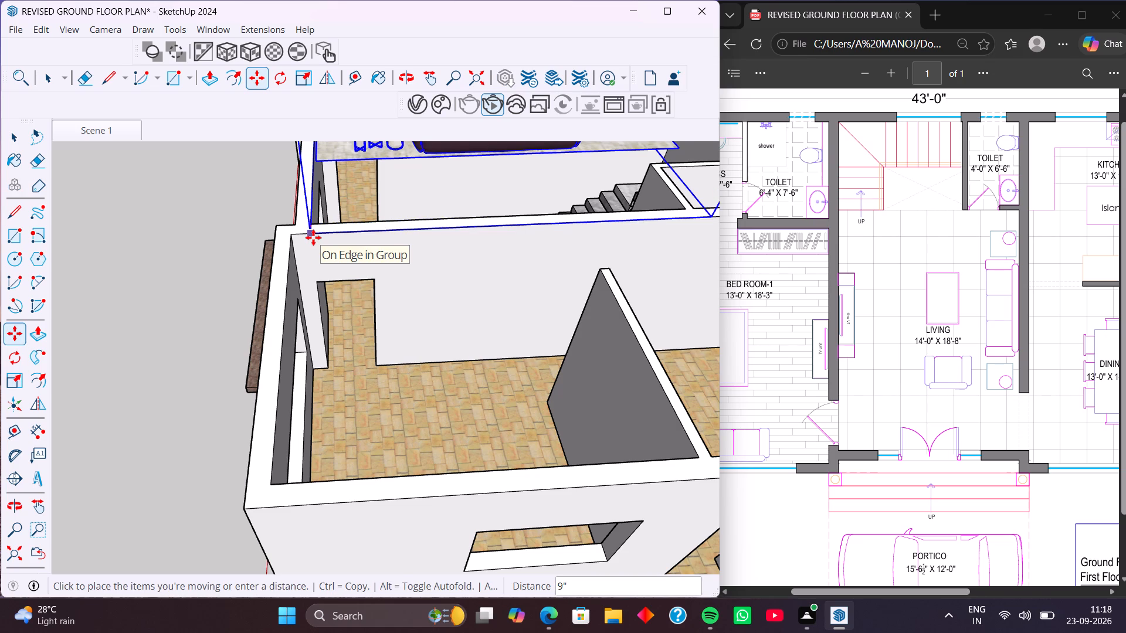
key(Up)
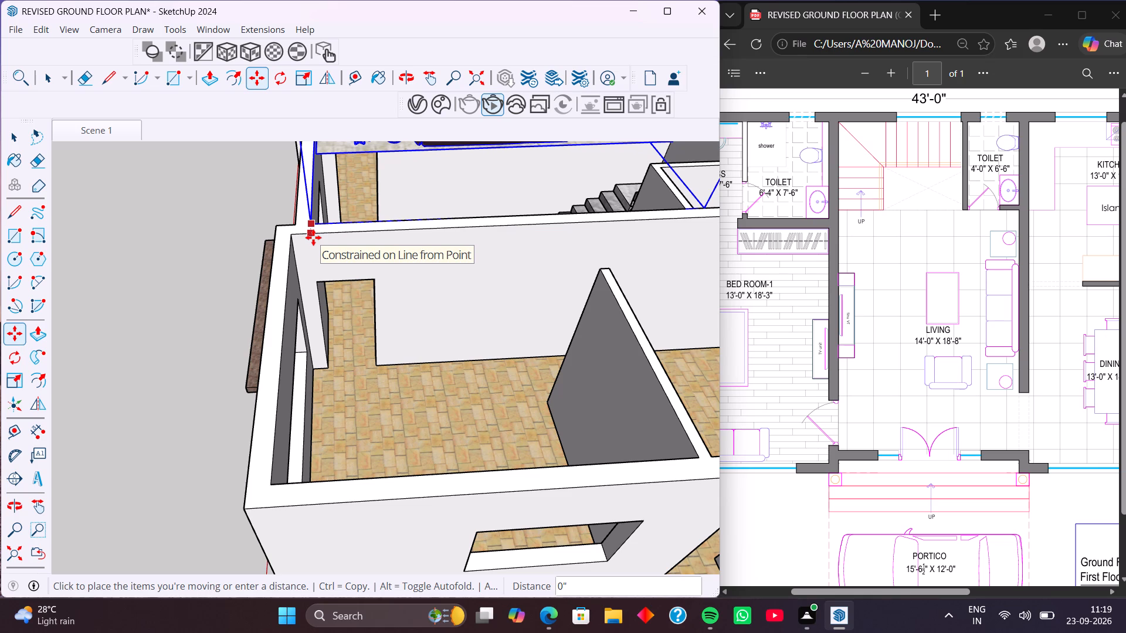
click(331, 375)
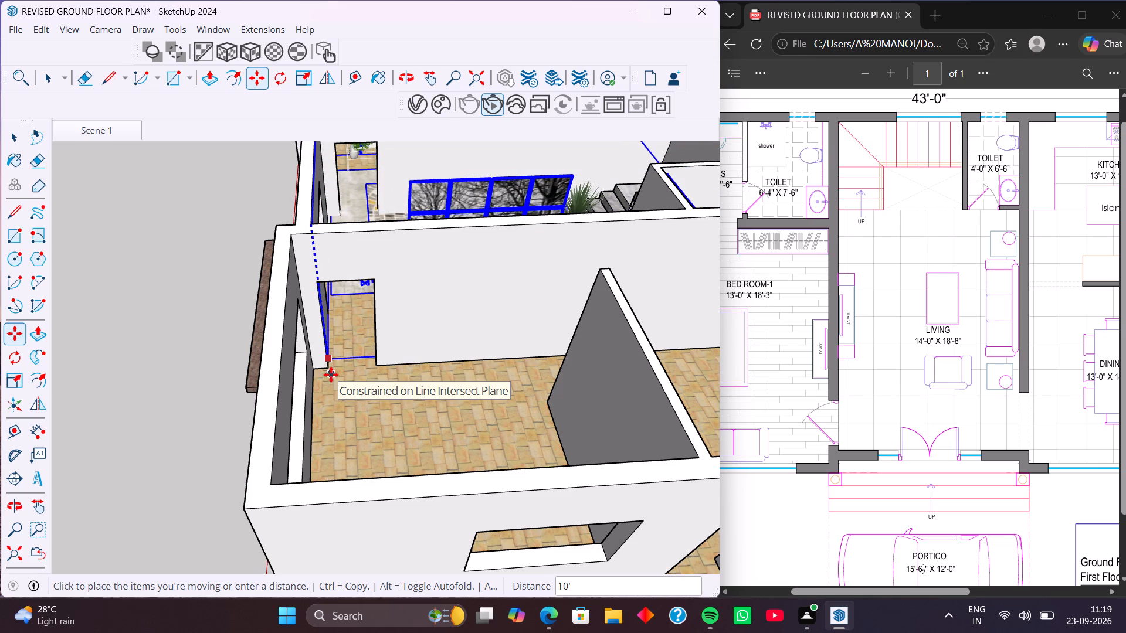
Move the furnishings group about 4' 8 9/16" along the red axis towards the dining room wall.
middle_drag(468, 316, 443, 460)
scroll(450, 379, down, 3)
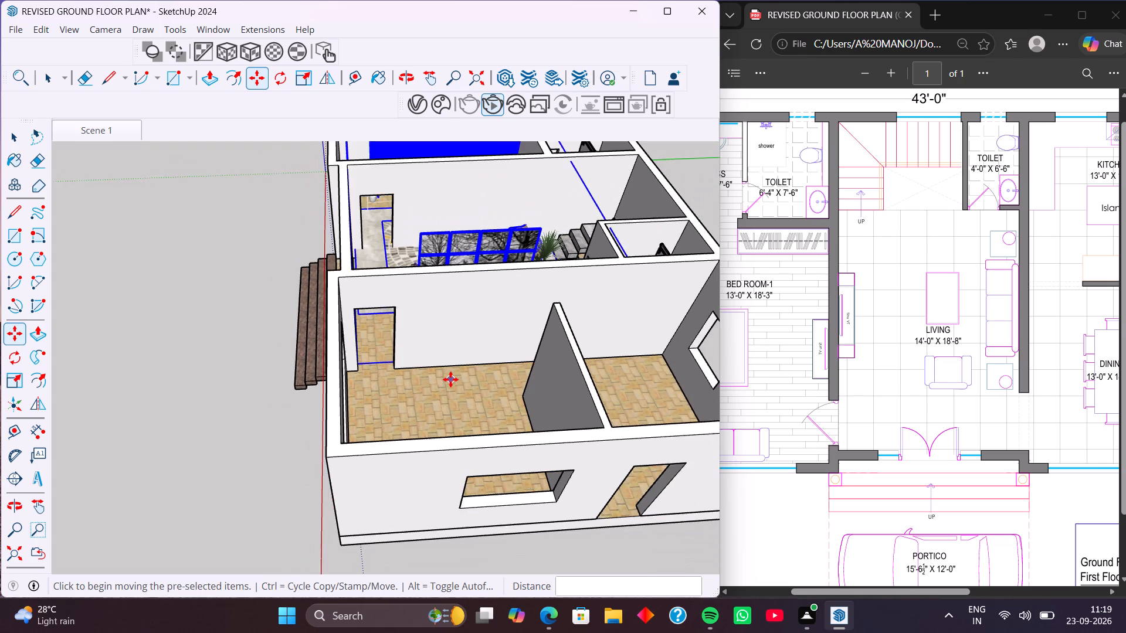
scroll(450, 379, down, 1)
middle_drag(436, 309, 678, 298)
middle_drag(372, 264, 591, 257)
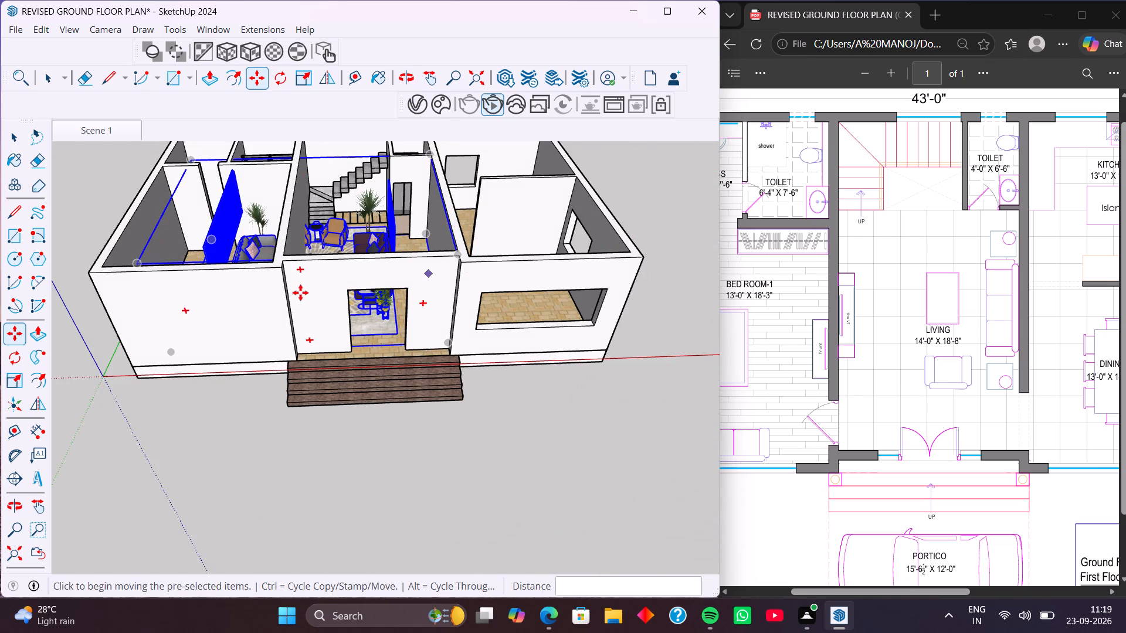
scroll(296, 292, down, 4)
middle_drag(294, 299, 343, 474)
scroll(346, 416, up, 1)
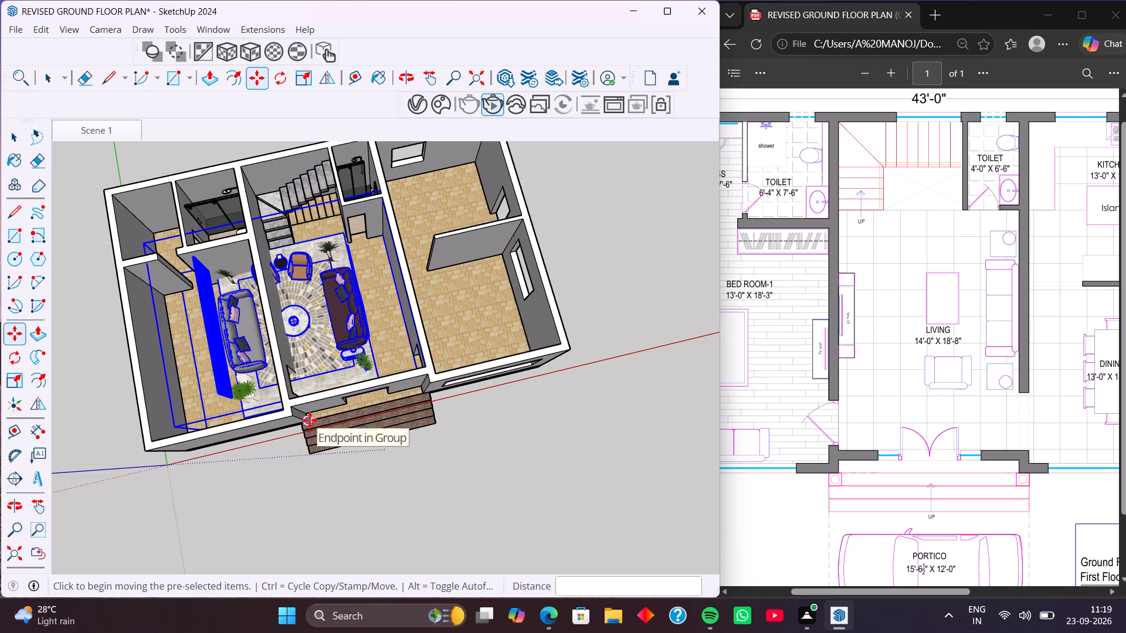
scroll(389, 366, up, 16)
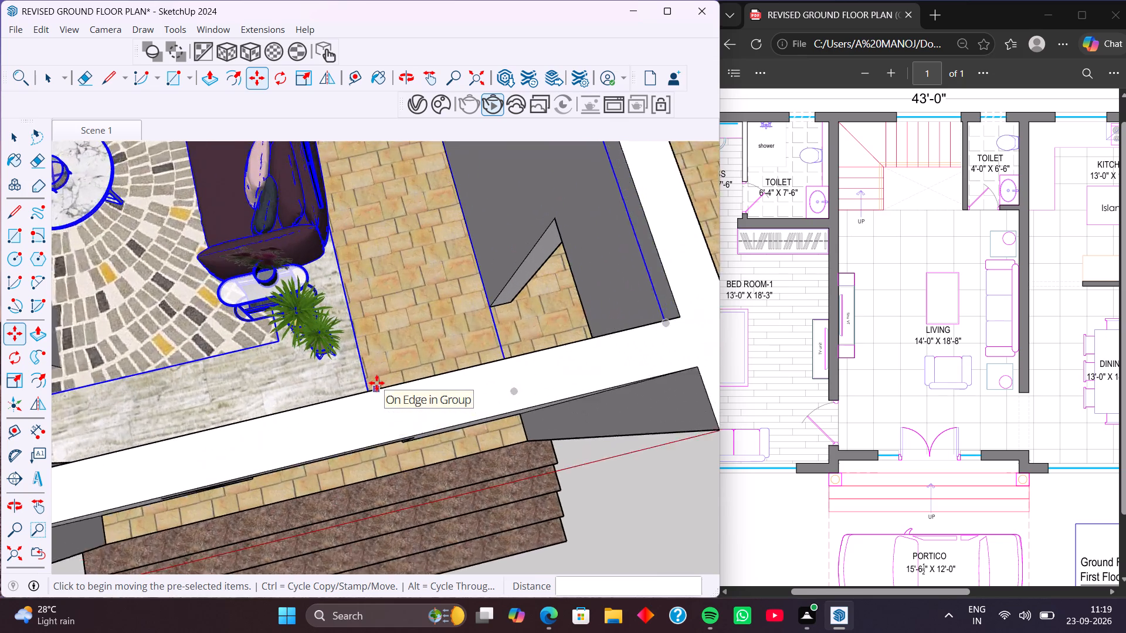
middle_drag(379, 393, 395, 232)
scroll(414, 464, down, 5)
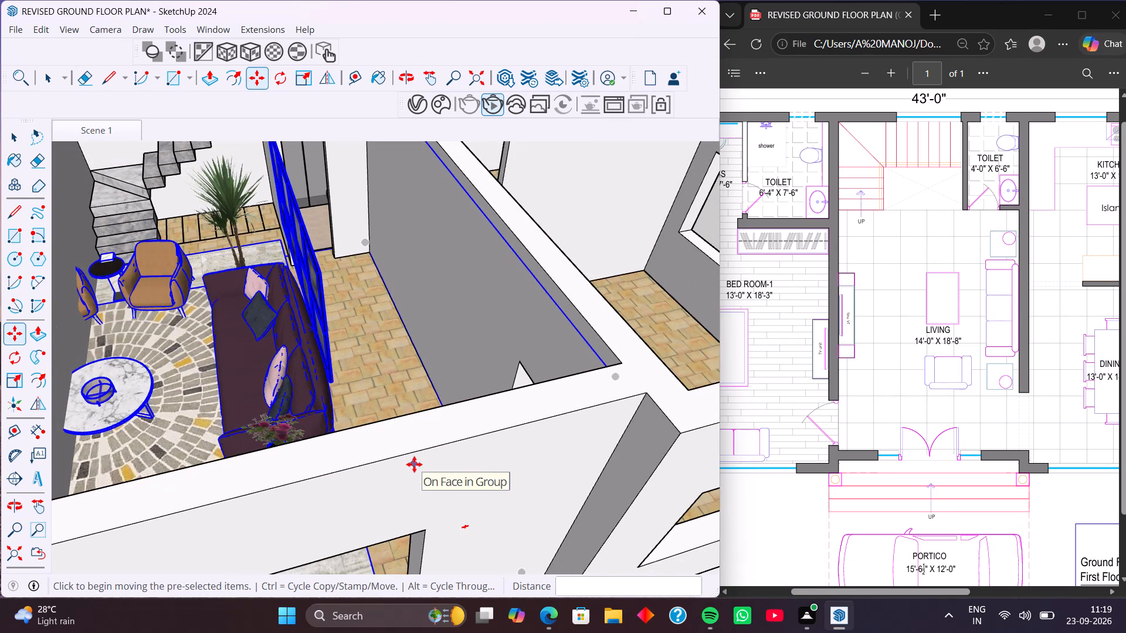
scroll(414, 464, down, 2)
shift+middle_drag(414, 473, 417, 352)
middle_drag(406, 416, 379, 354)
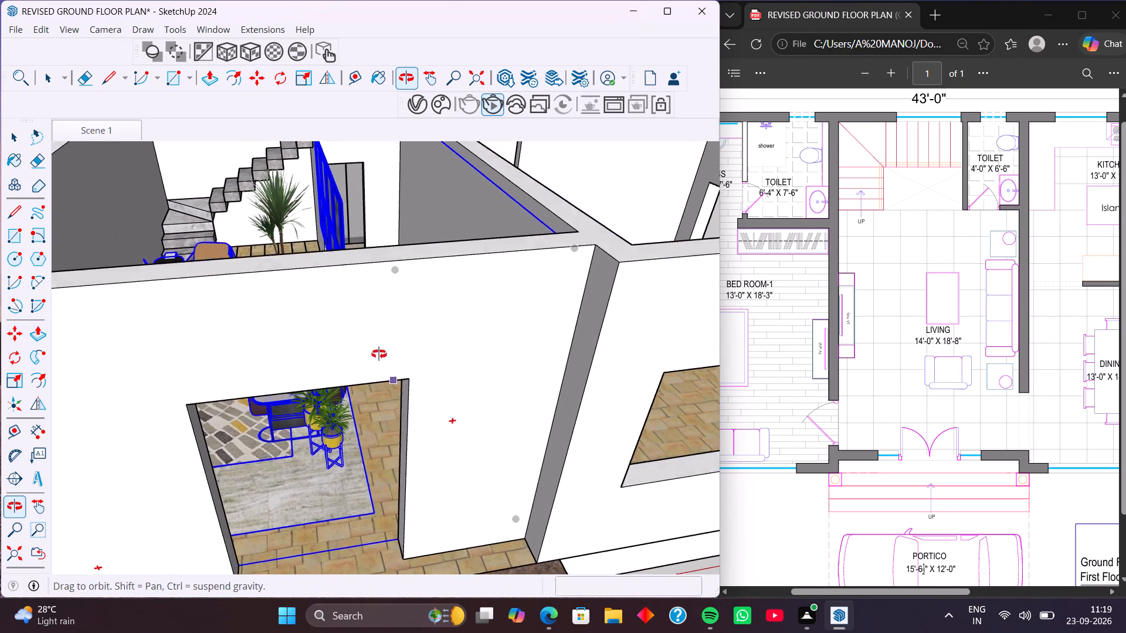
middle_drag(379, 354, 379, 353)
shift+middle_drag(388, 451, 387, 327)
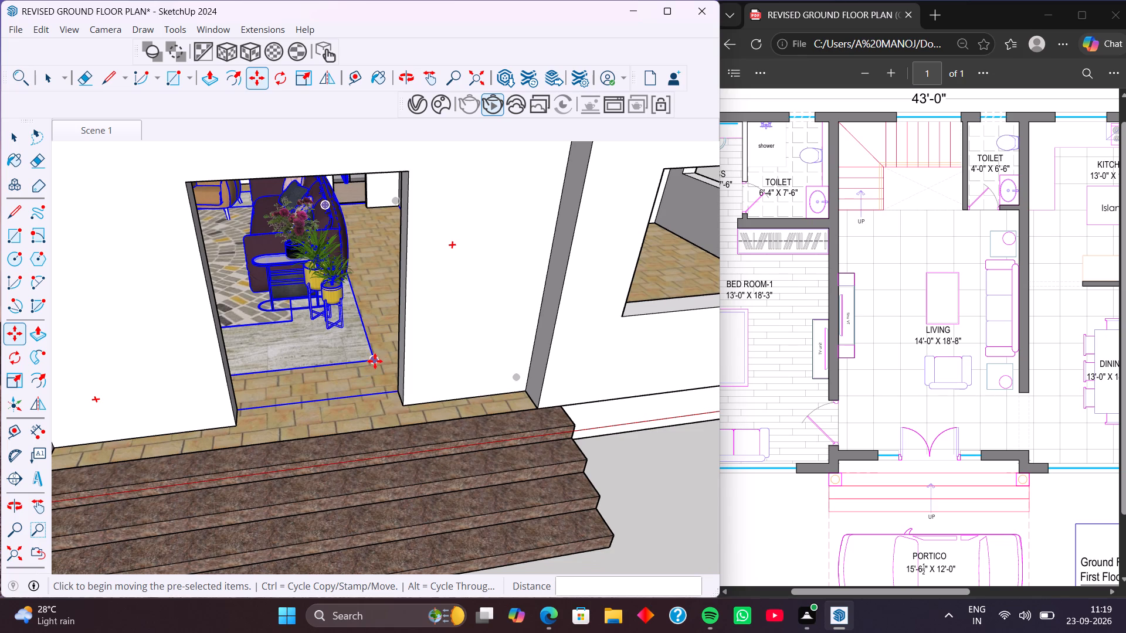
click(375, 361)
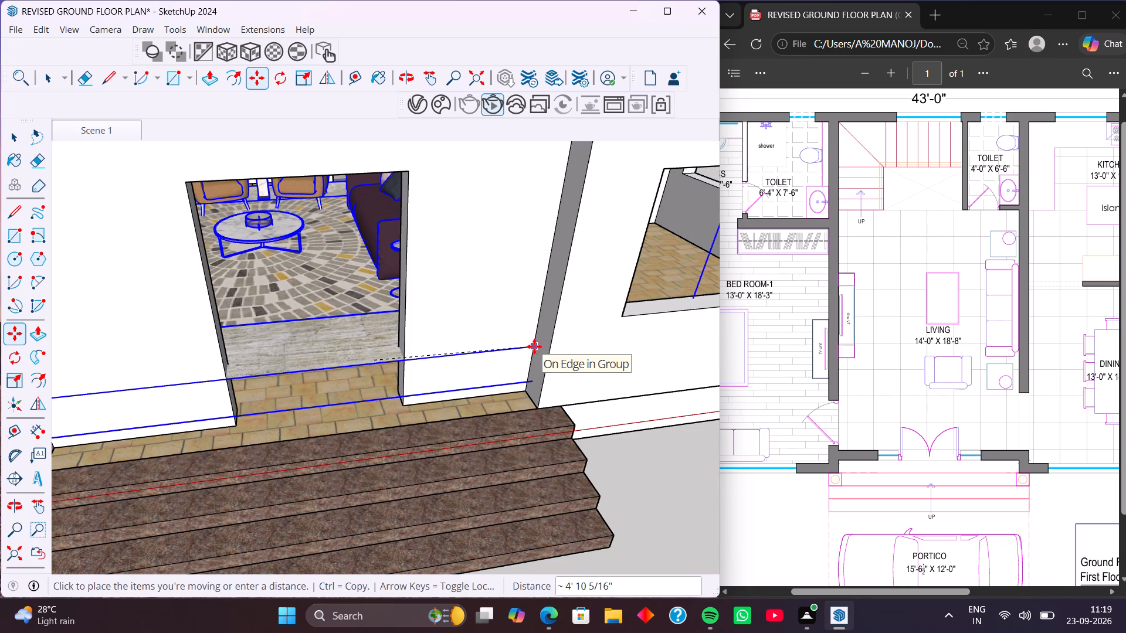
key(Right)
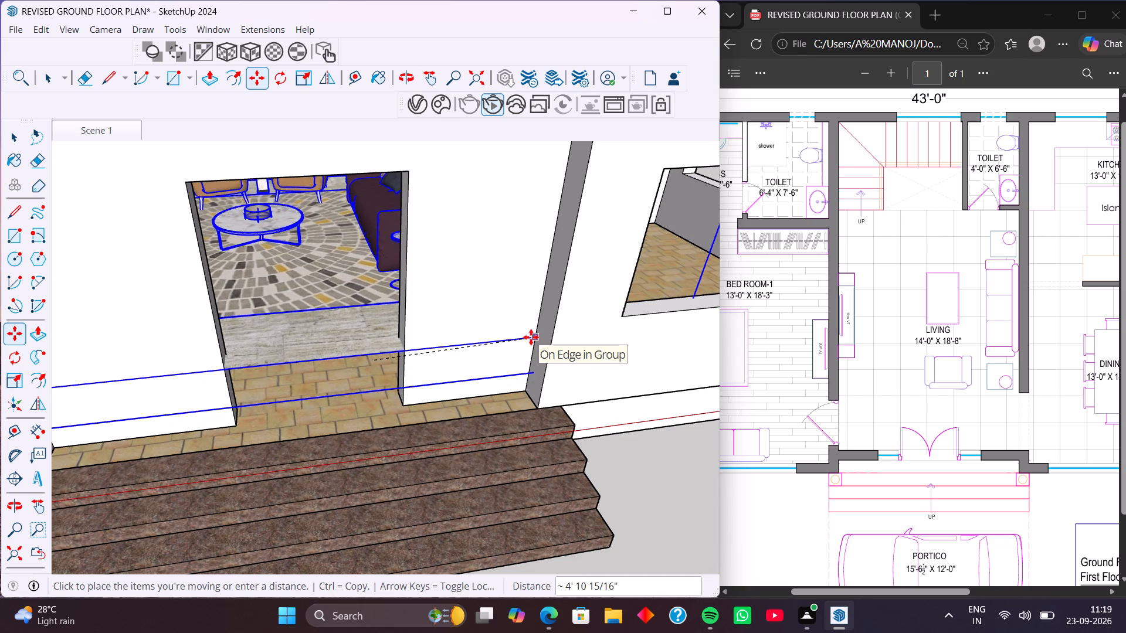
click(531, 337)
Scale the furnishings group along the red axis to about 0.76, pulling in its Bedroom-1 side.
scroll(506, 377, down, 8)
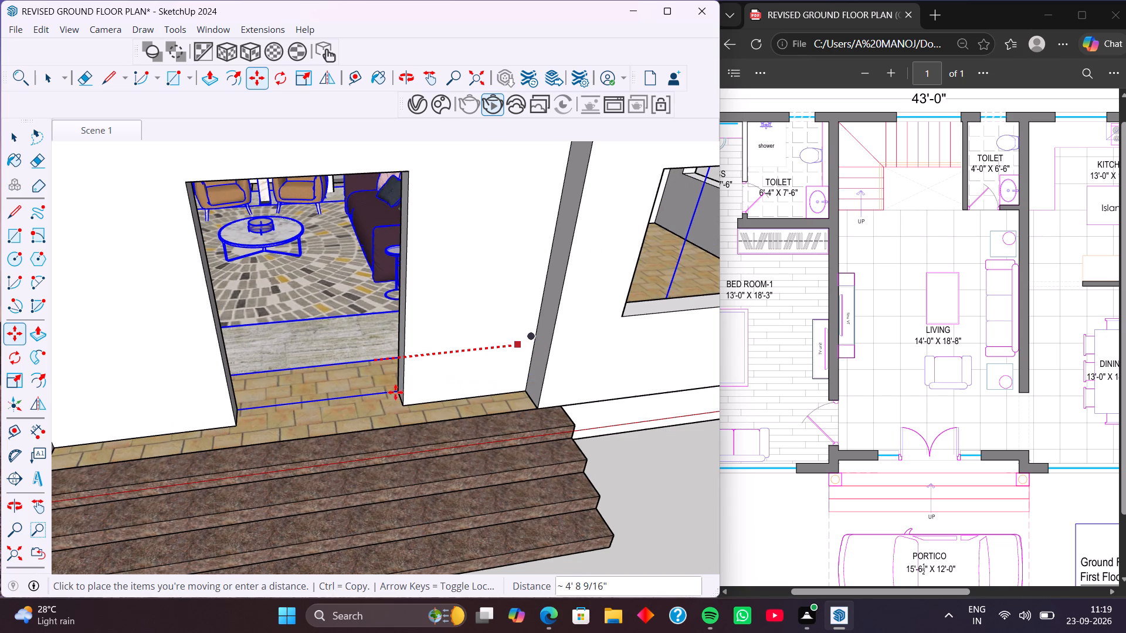
scroll(382, 391, down, 4)
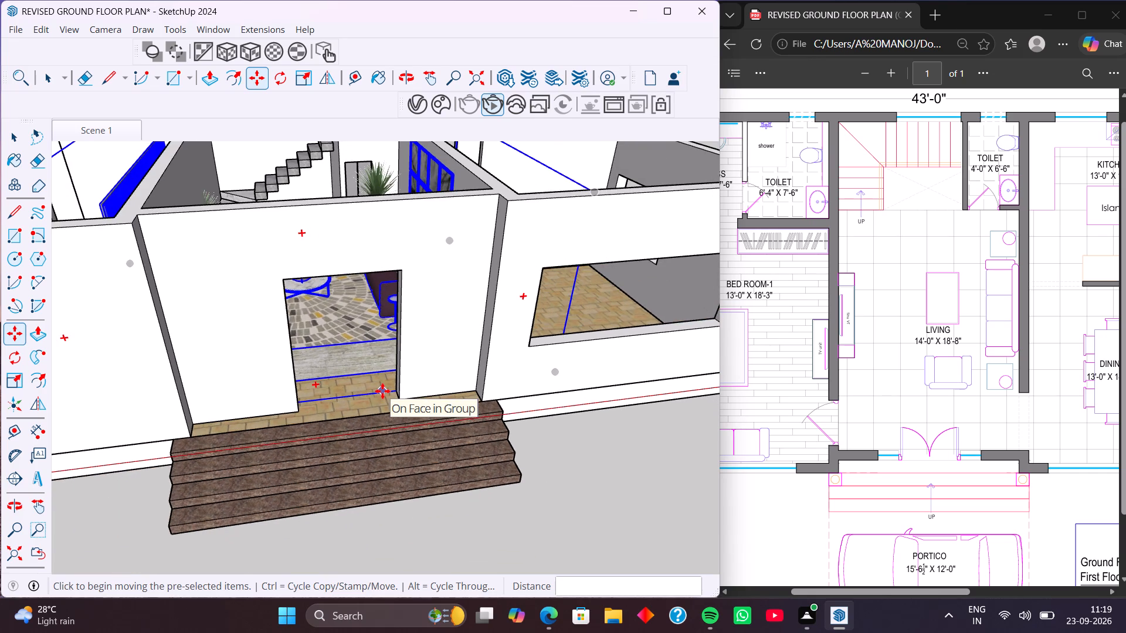
scroll(382, 391, down, 8)
middle_drag(382, 380, 368, 471)
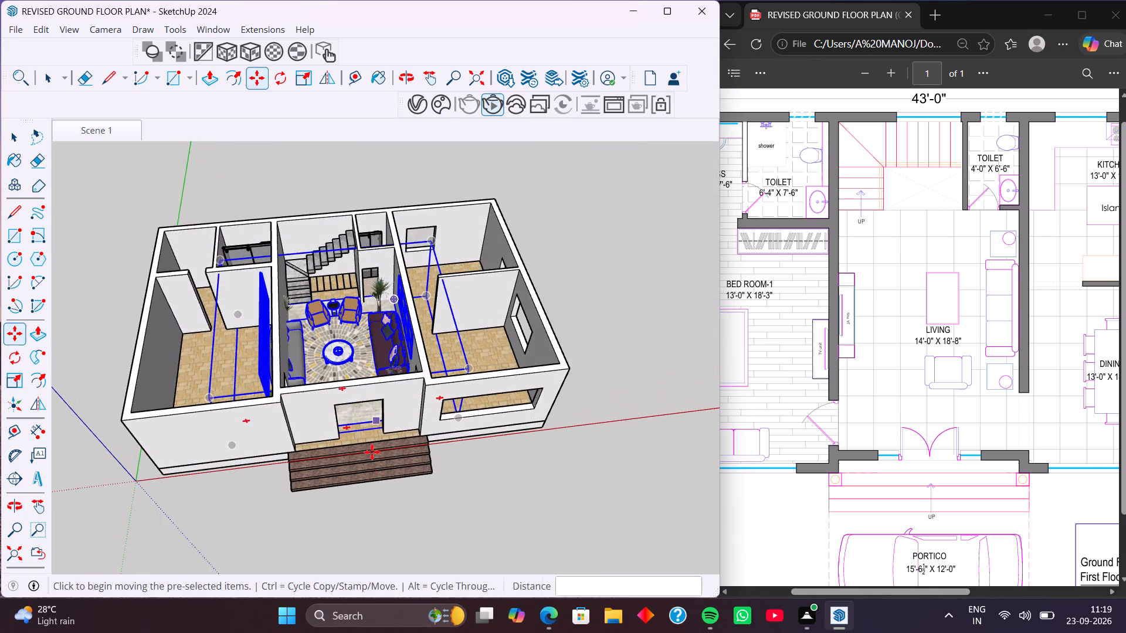
middle_drag(374, 430, 473, 431)
middle_drag(364, 438, 376, 542)
middle_drag(377, 453, 359, 456)
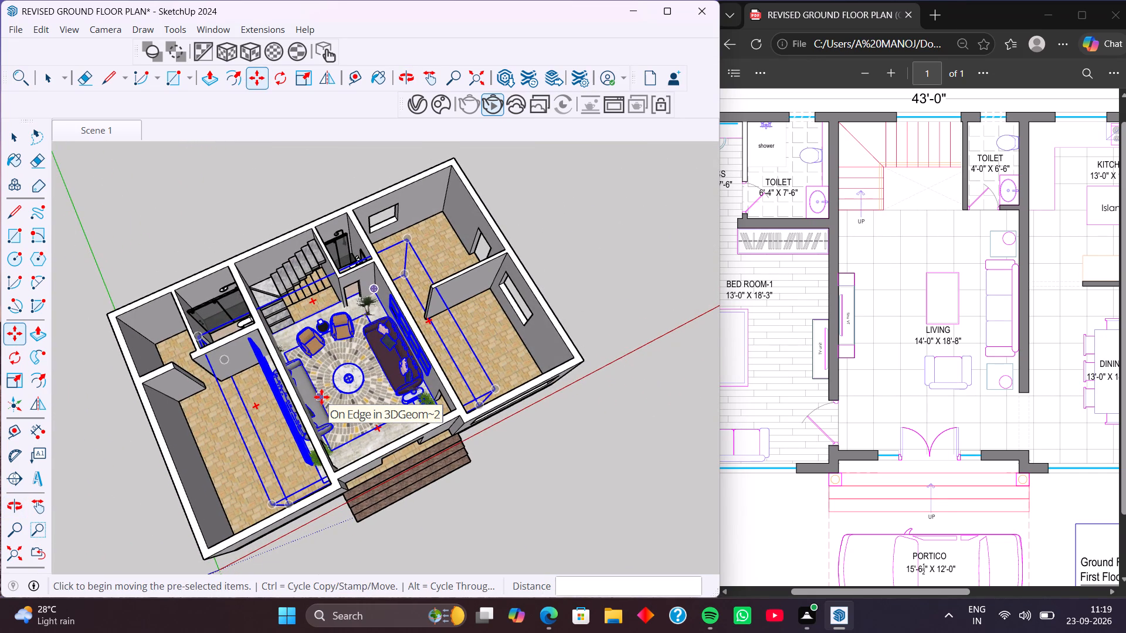
key(s)
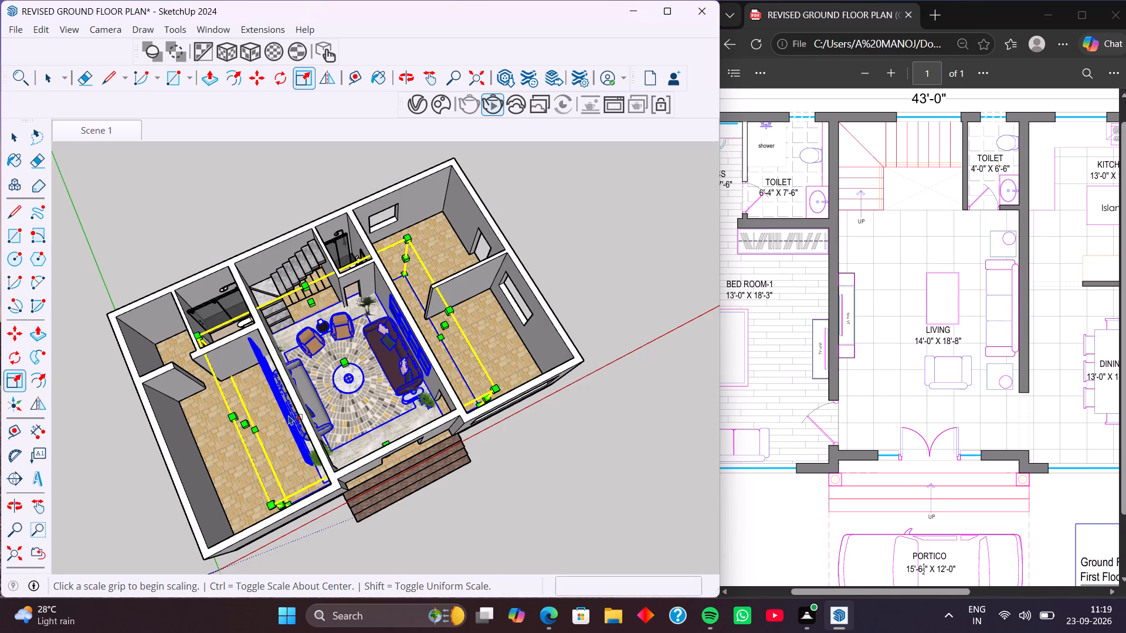
middle_drag(243, 438, 281, 353)
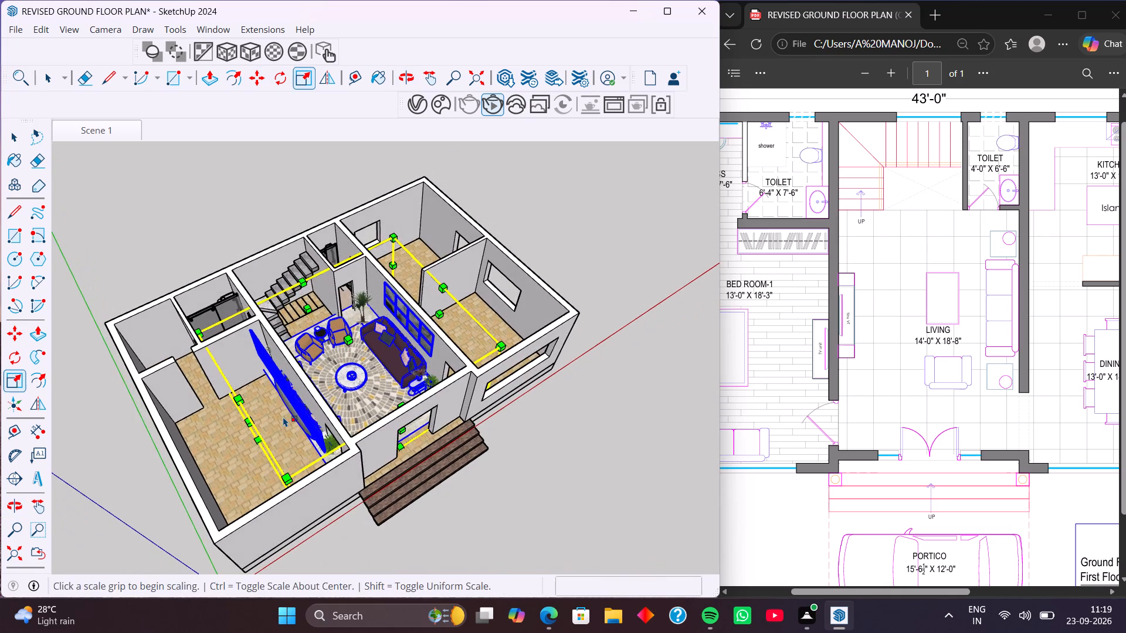
middle_drag(283, 417, 354, 404)
middle_drag(287, 450, 334, 441)
scroll(307, 475, up, 4)
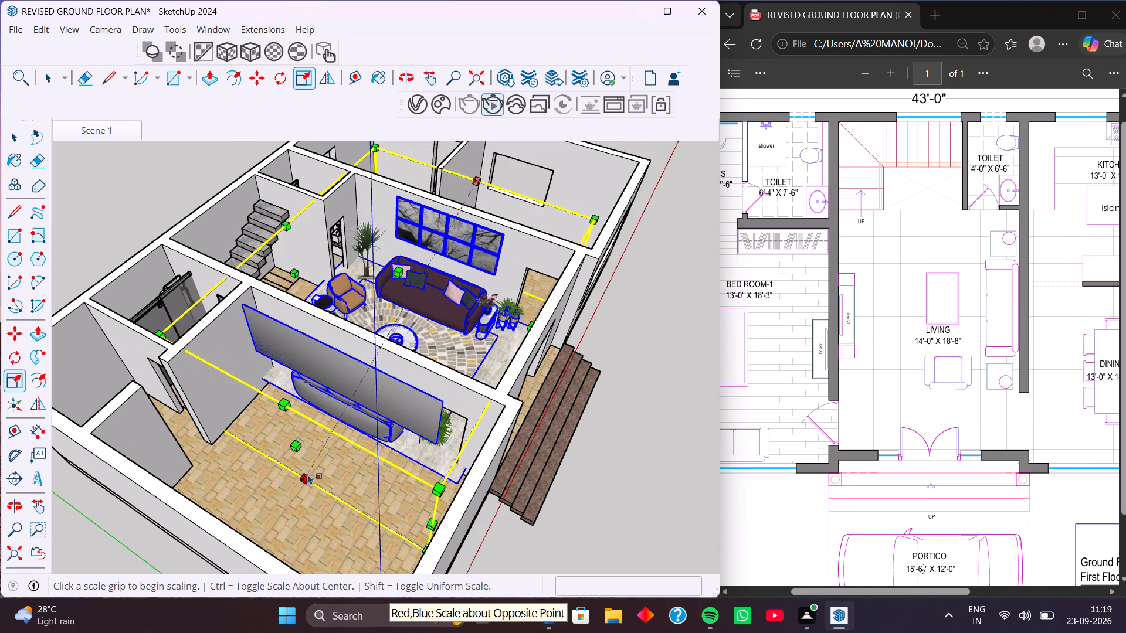
middle_drag(332, 468, 318, 472)
scroll(313, 457, up, 2)
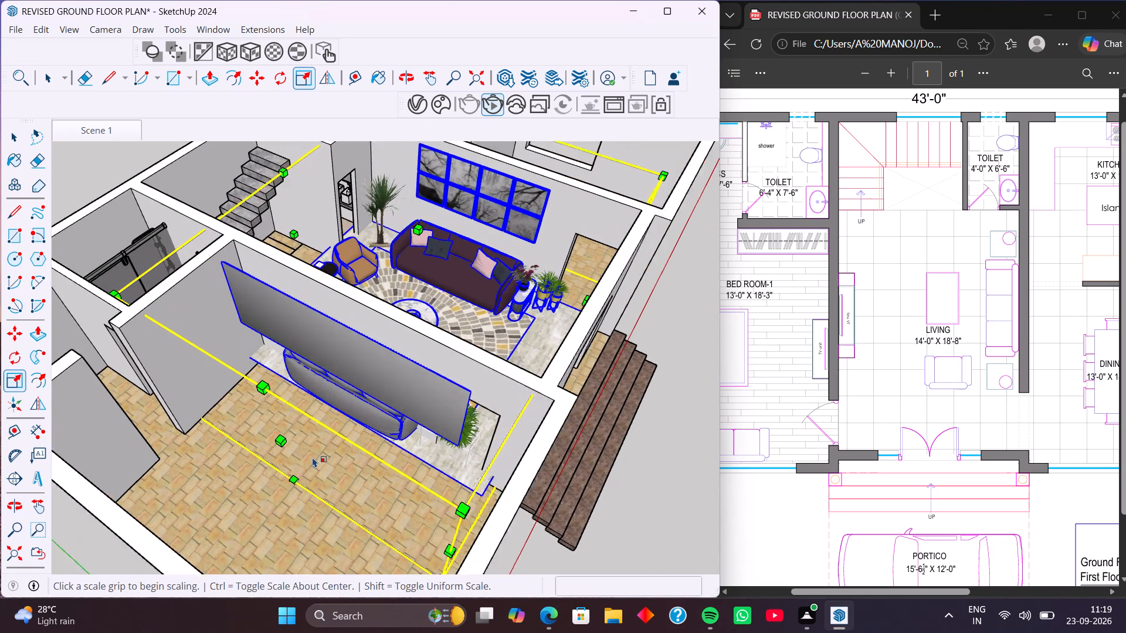
scroll(313, 457, up, 1)
click(279, 437)
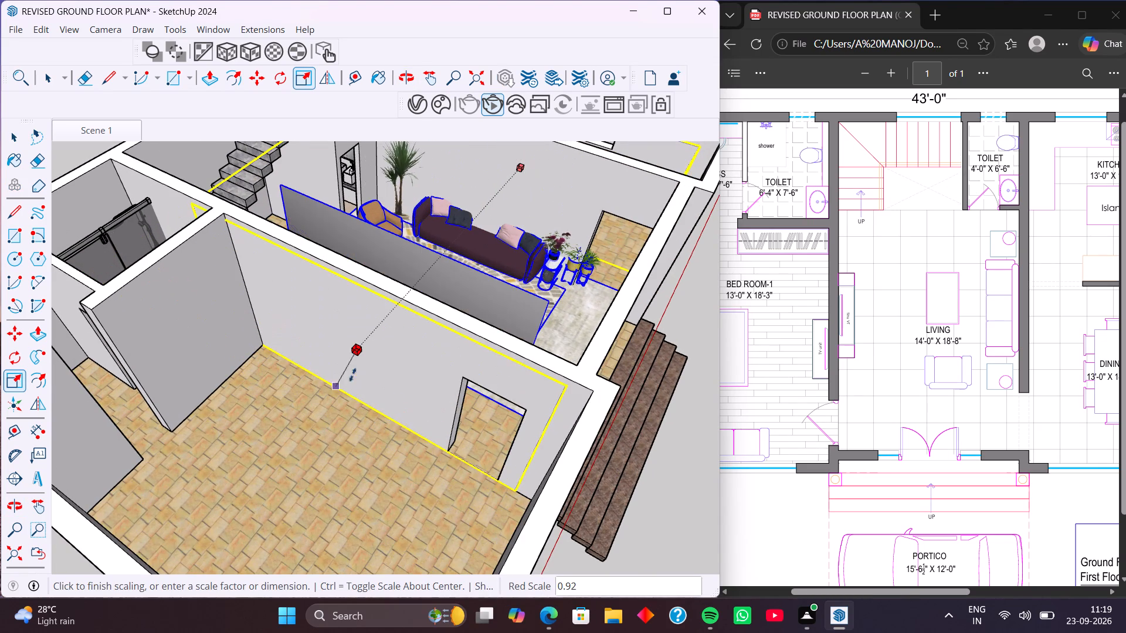
click(371, 359)
Examine how the scaled furnishings group fits against the living room's Bedroom-1 wall and front wall.
middle_drag(447, 356, 279, 454)
scroll(409, 395, down, 3)
middle_drag(413, 392, 284, 469)
middle_drag(381, 402, 279, 382)
middle_drag(378, 407, 328, 411)
scroll(338, 434, up, 3)
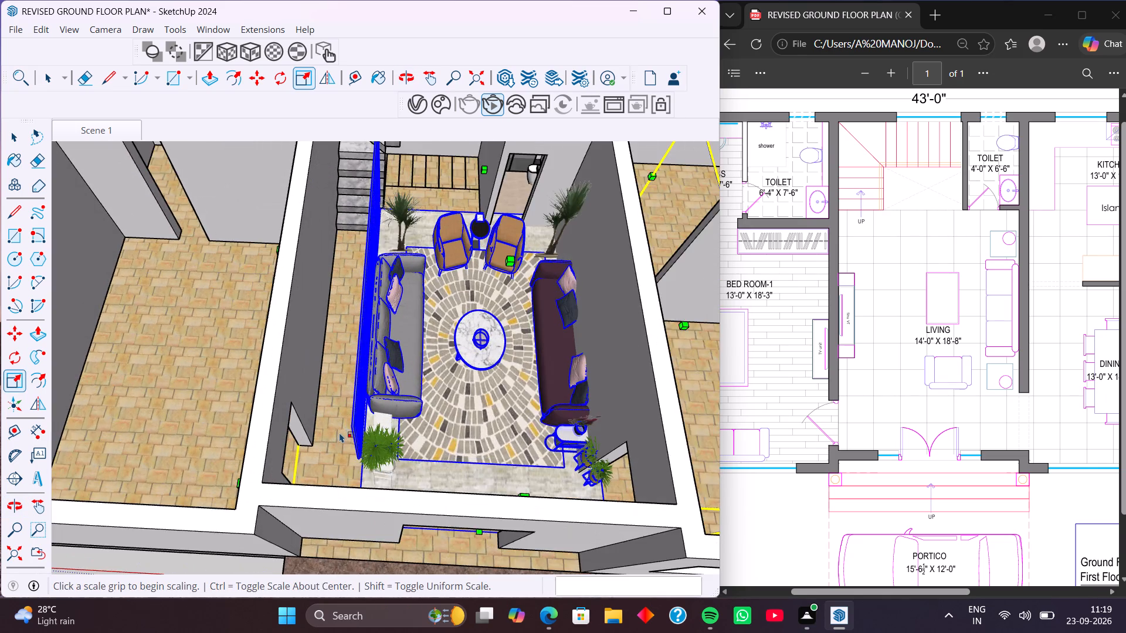
scroll(340, 433, up, 4)
middle_drag(342, 438, 443, 414)
scroll(355, 436, up, 1)
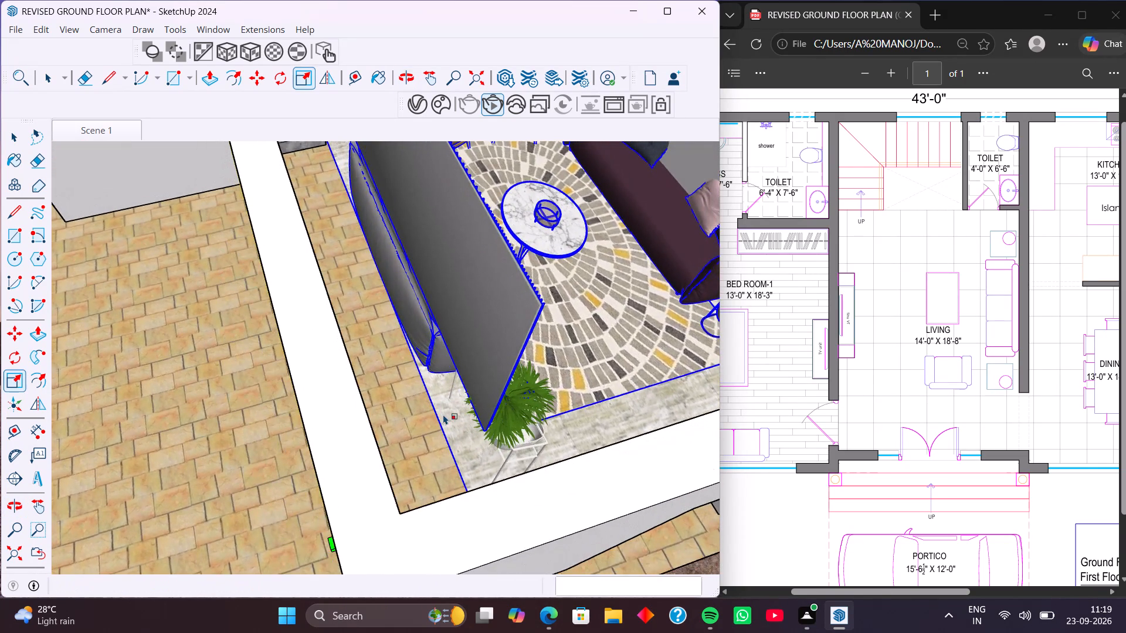
scroll(443, 414, down, 4)
middle_drag(443, 460, 380, 539)
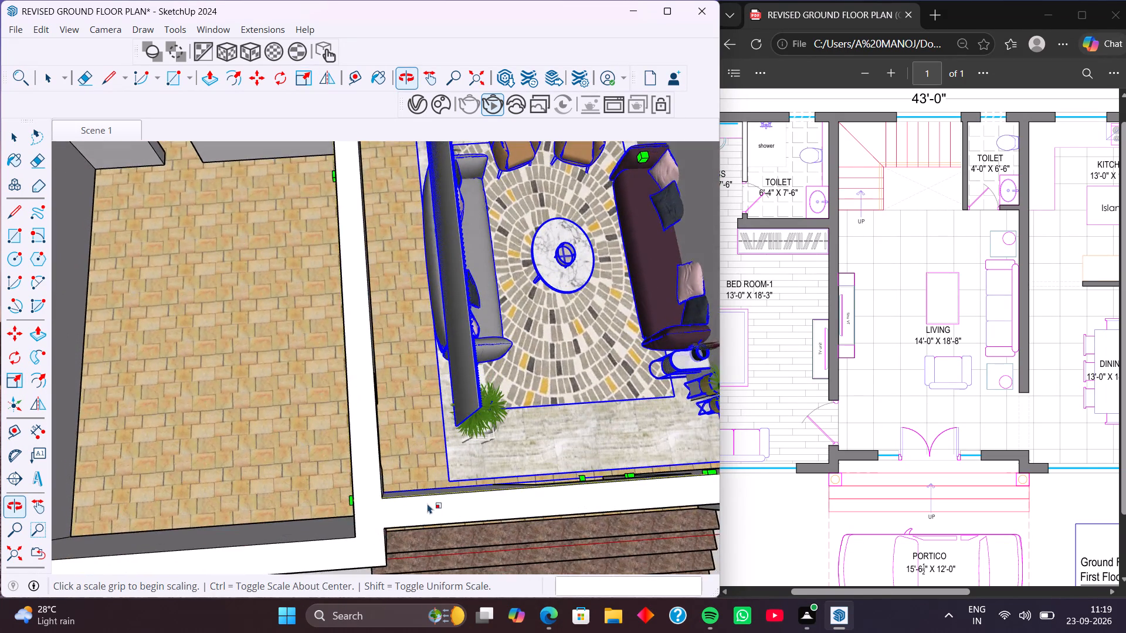
scroll(428, 503, up, 3)
scroll(449, 473, down, 2)
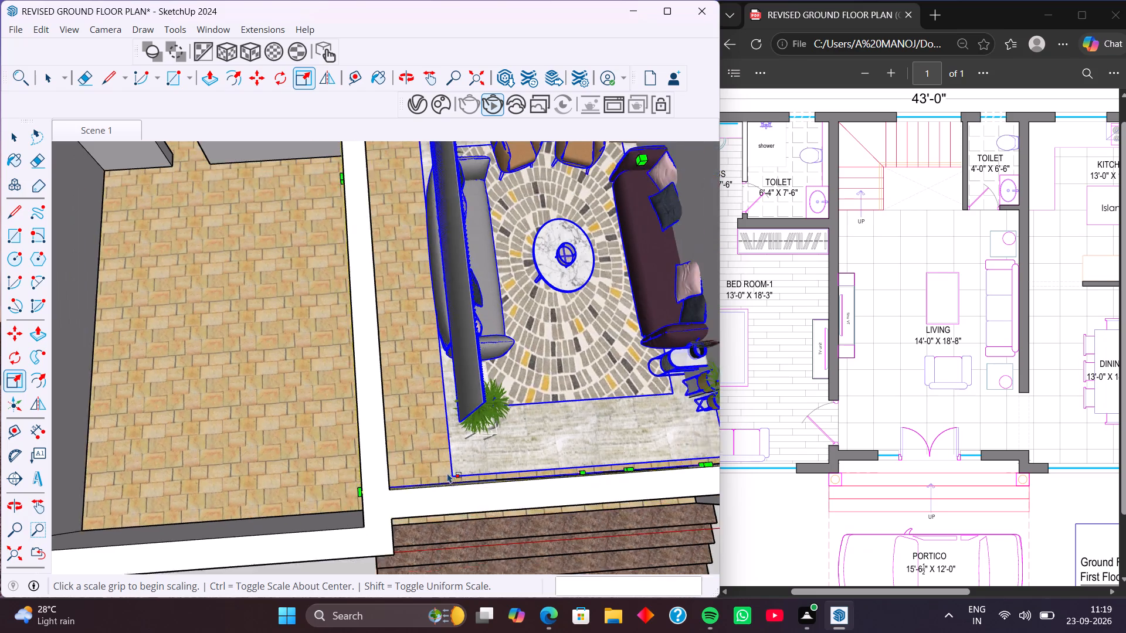
scroll(447, 473, down, 2)
middle_drag(442, 404, 524, 344)
scroll(402, 377, down, 3)
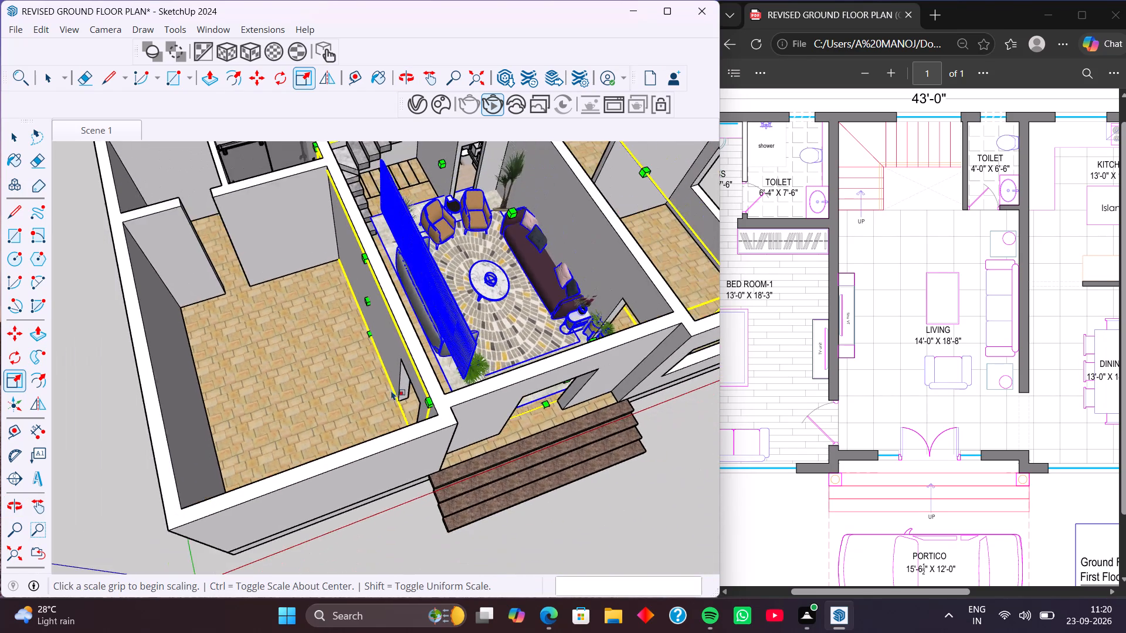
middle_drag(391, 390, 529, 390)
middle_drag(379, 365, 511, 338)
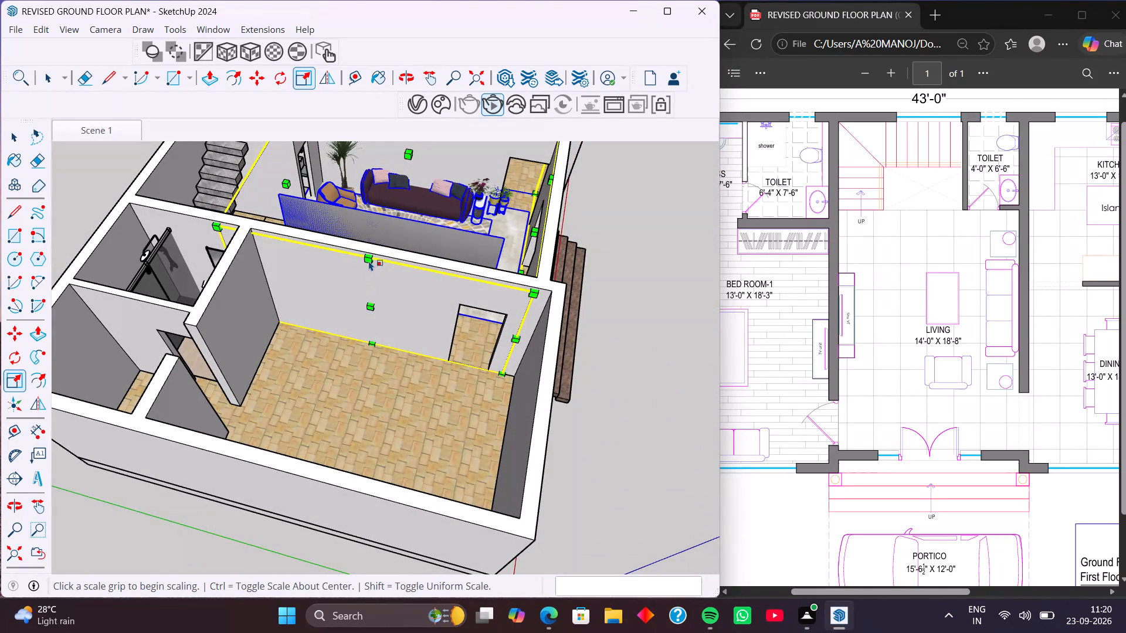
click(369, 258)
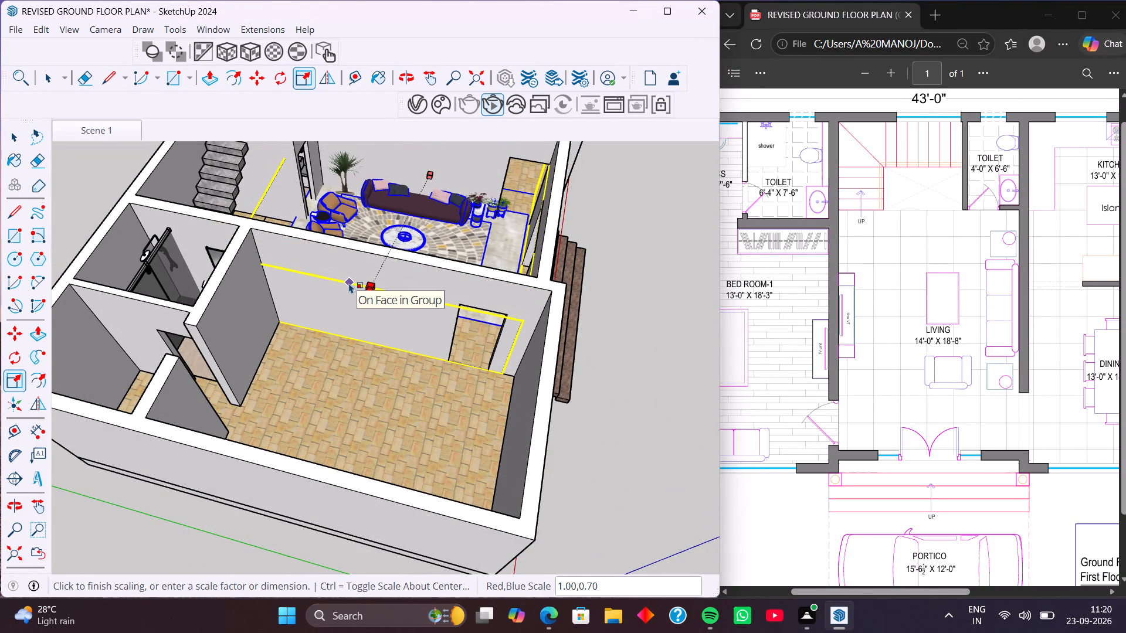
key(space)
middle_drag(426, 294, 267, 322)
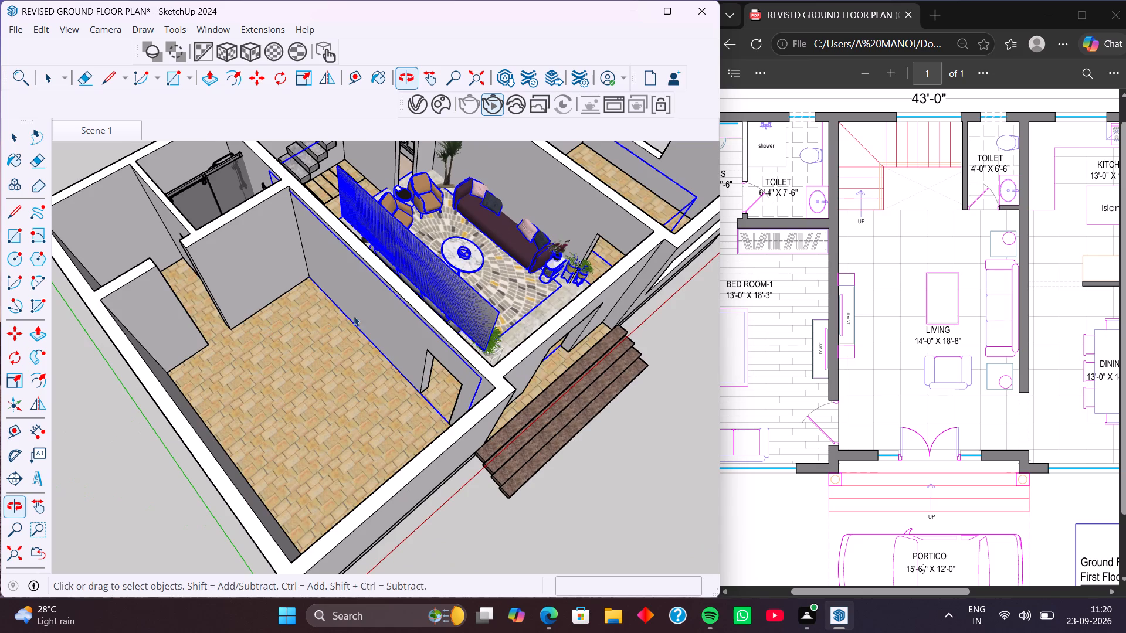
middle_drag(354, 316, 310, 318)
Scale the furnishings group along the red axis to about 1.17, extending its Bedroom-1 side outward.
key(s)
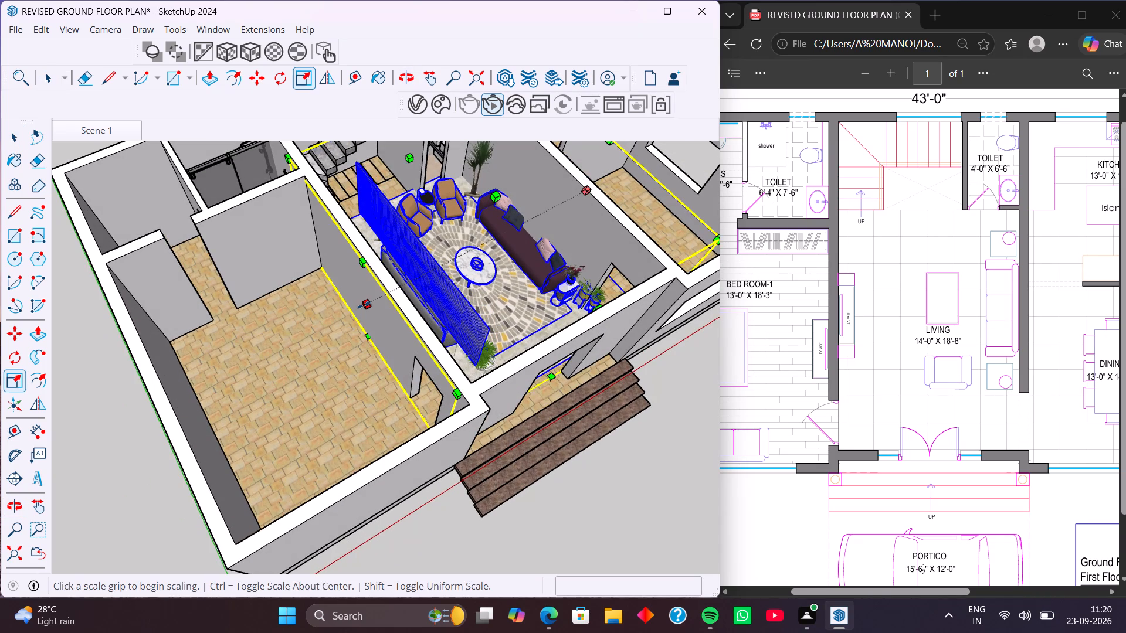
scroll(364, 305, up, 2)
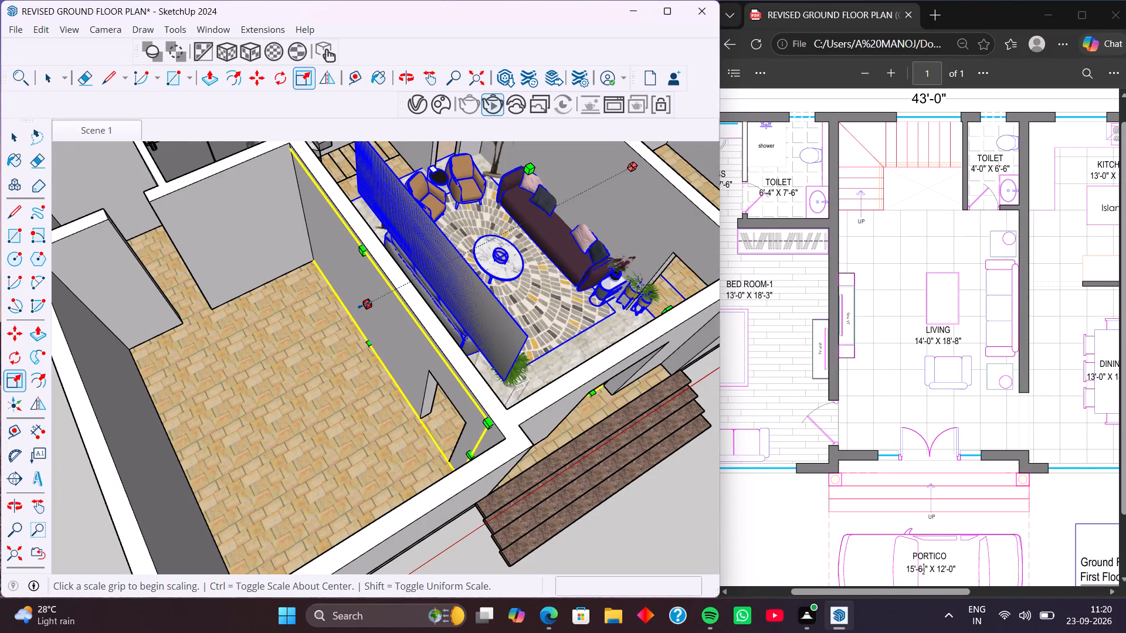
middle_drag(372, 314, 280, 331)
scroll(380, 338, up, 3)
click(367, 296)
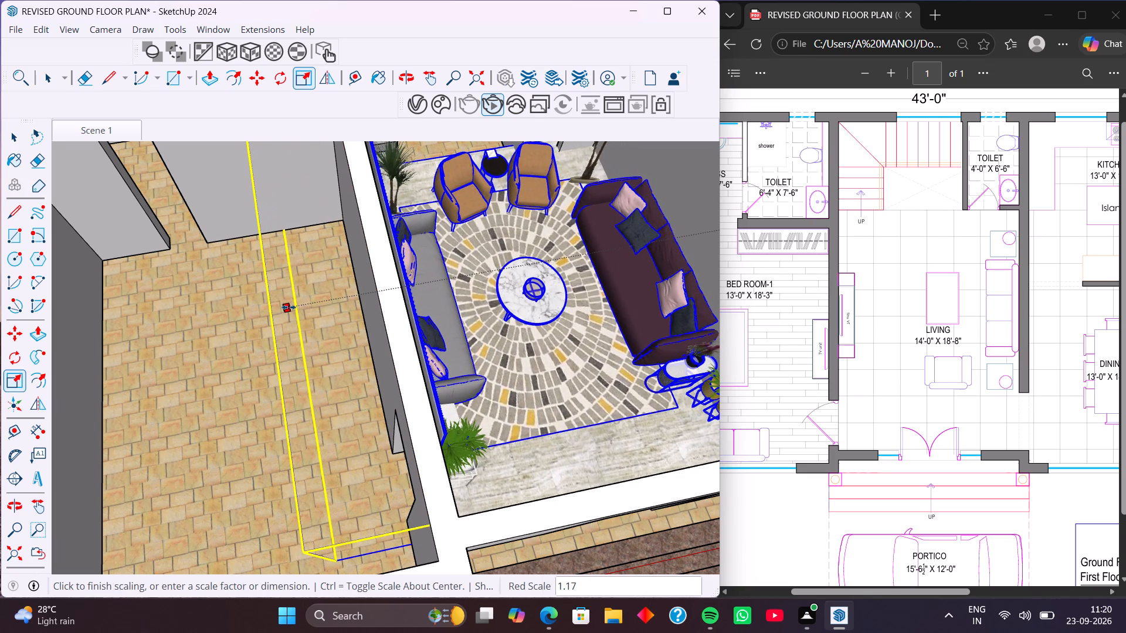
click(280, 308)
Fine-tune the furnishings group's red-axis scale from its Bedroom-1 side, using a factor of about 1.00.
middle_drag(374, 356, 308, 359)
middle_drag(341, 366, 332, 311)
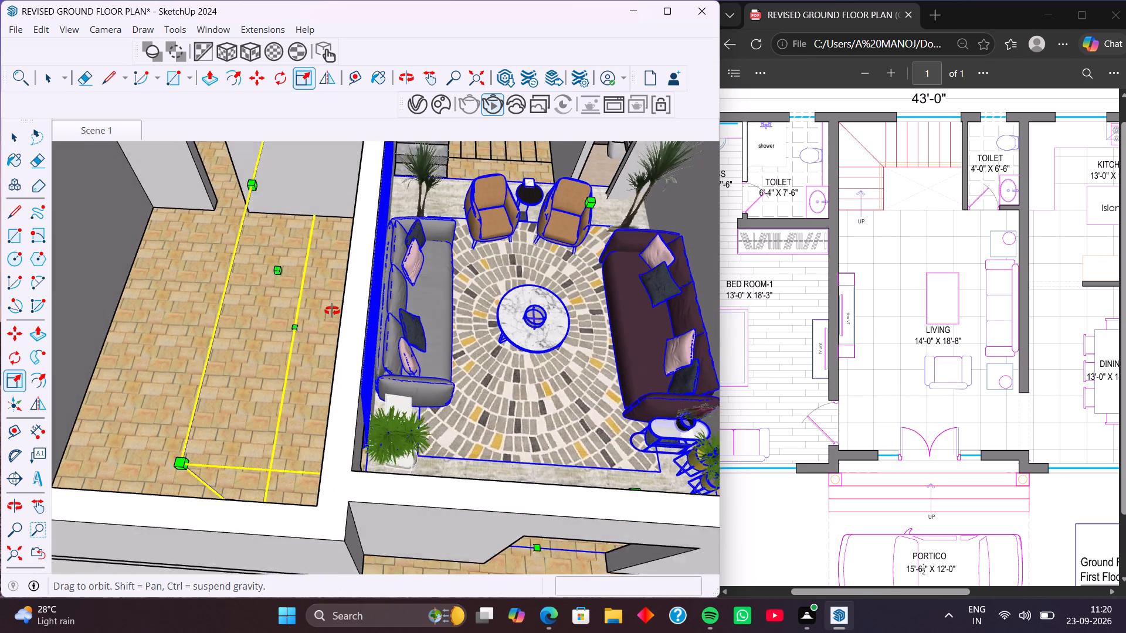
middle_drag(332, 311, 381, 332)
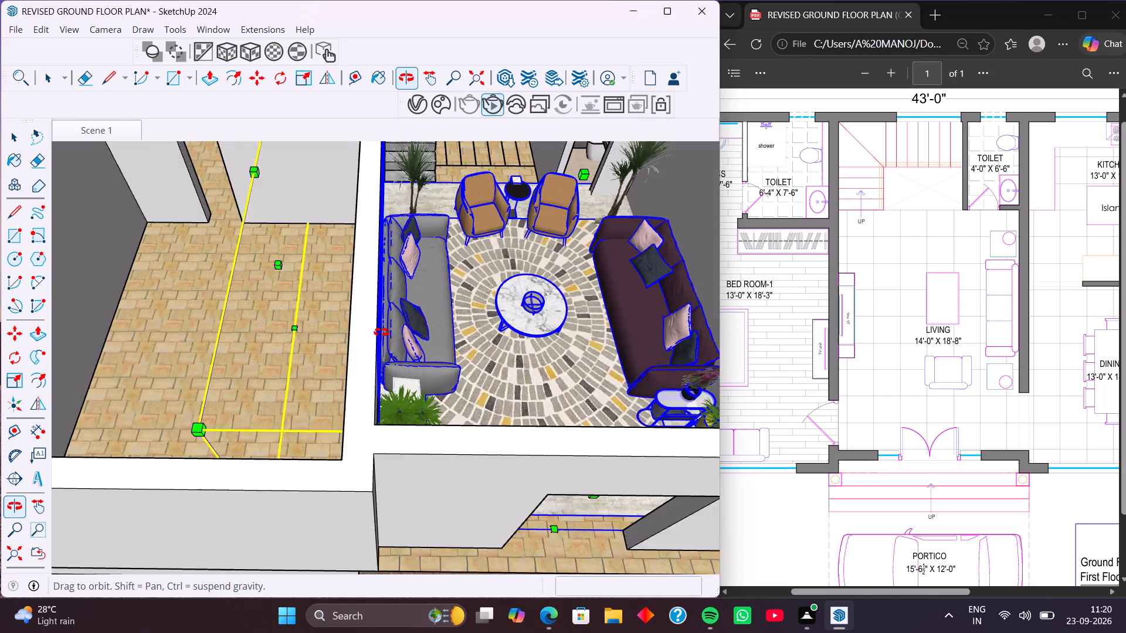
middle_drag(381, 332, 480, 314)
middle_drag(409, 316, 300, 354)
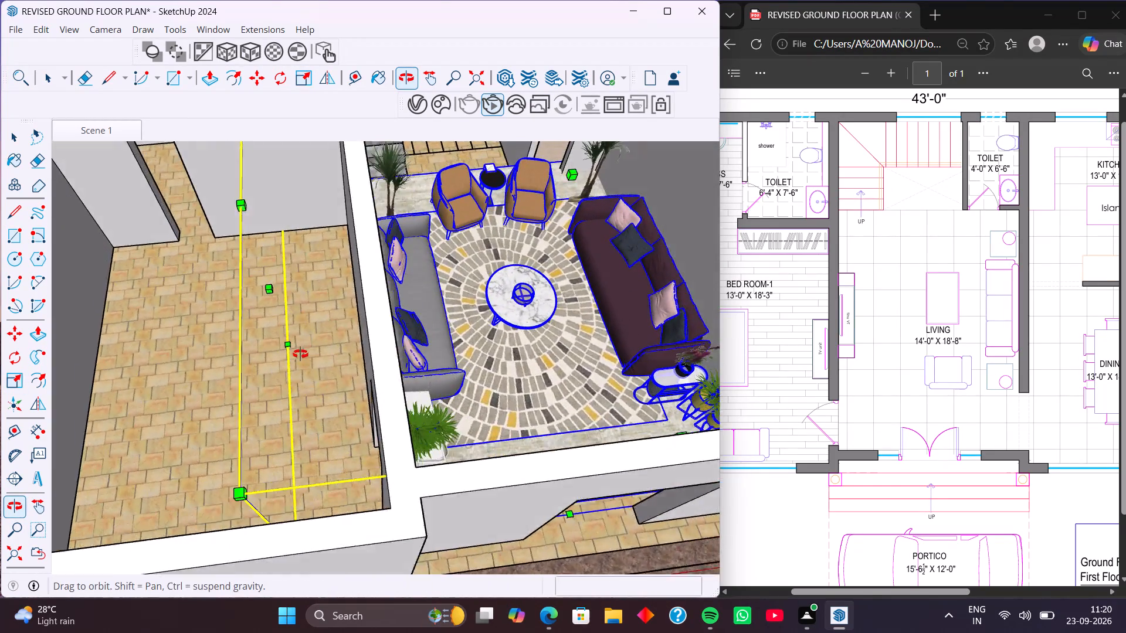
middle_drag(300, 354, 254, 360)
click(267, 283)
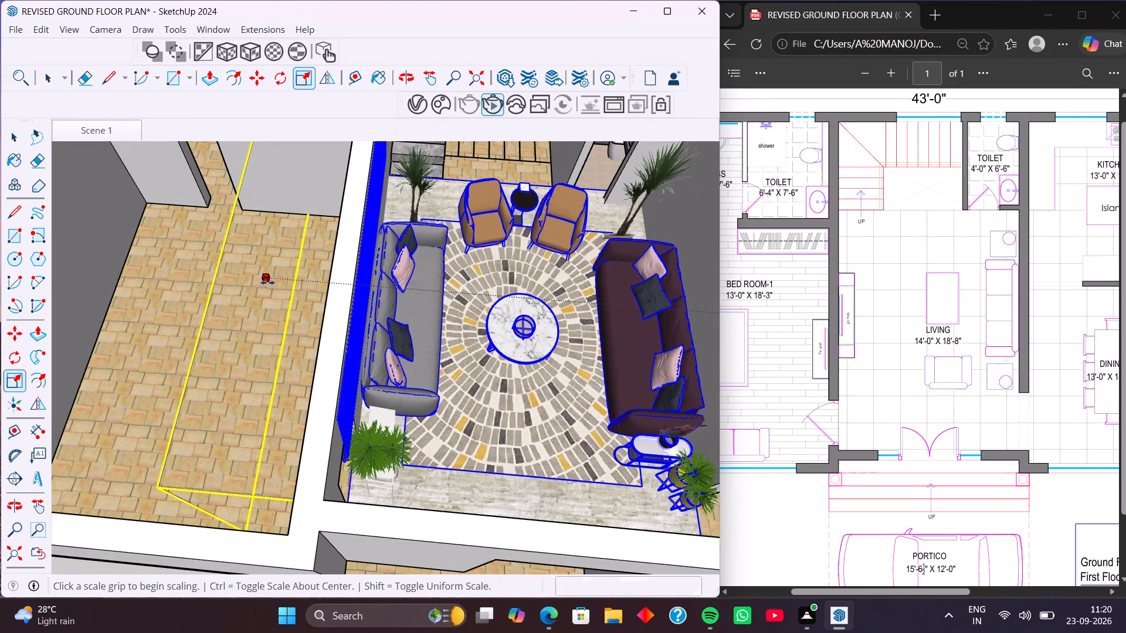
middle_drag(274, 284, 307, 287)
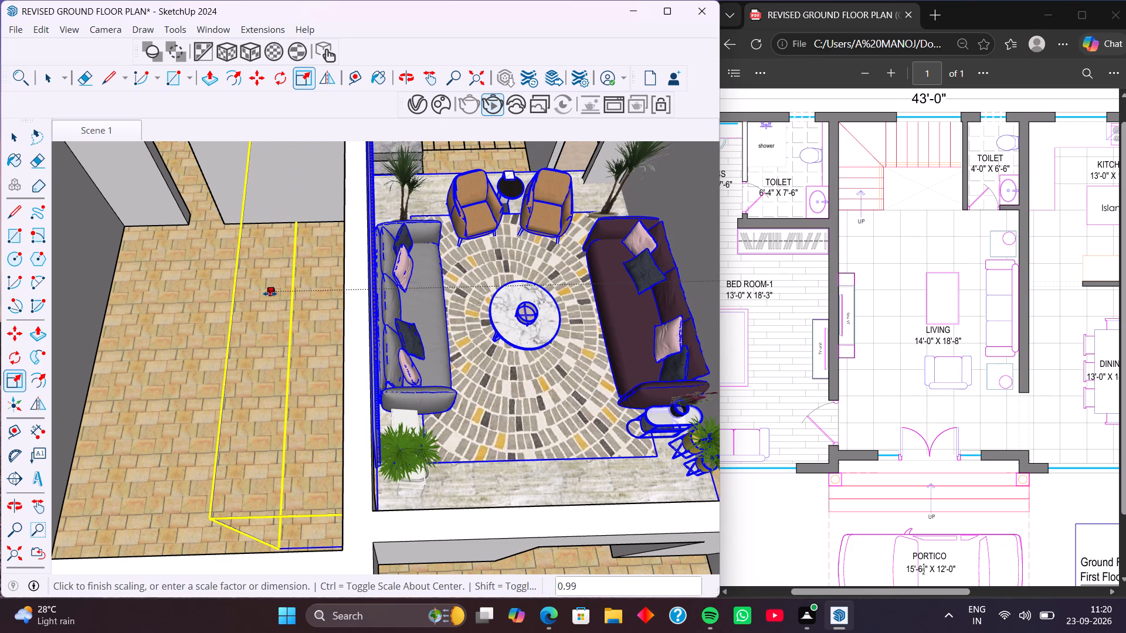
click(266, 293)
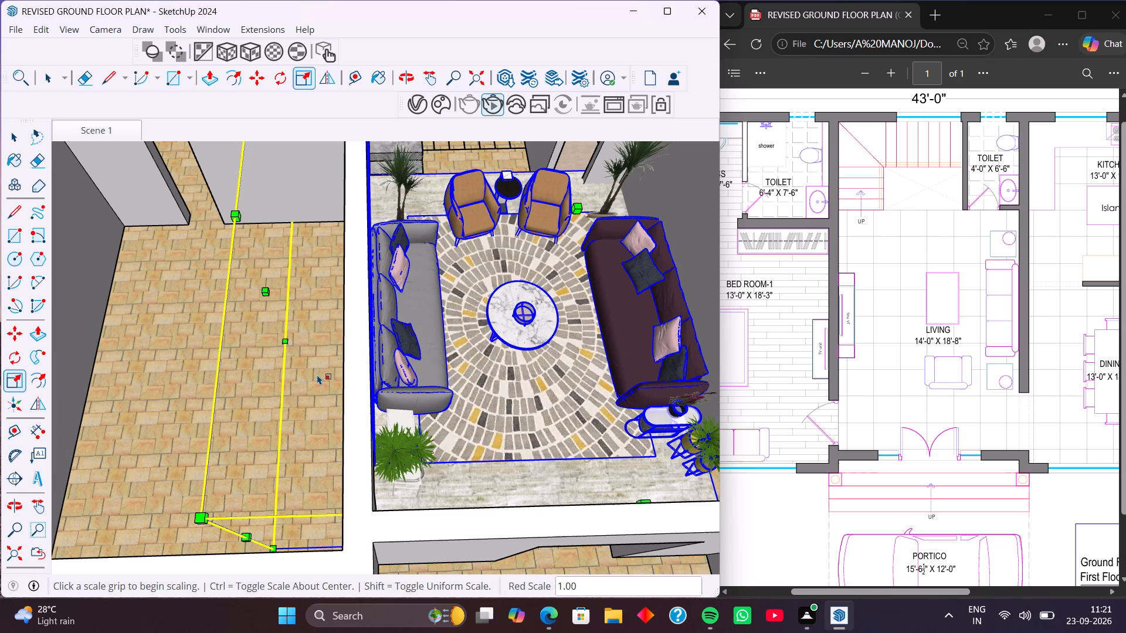
Scale the furnishings group along the green axis to 0.91, pulling in its staircase side.
scroll(317, 375, down, 7)
middle_drag(430, 391, 290, 478)
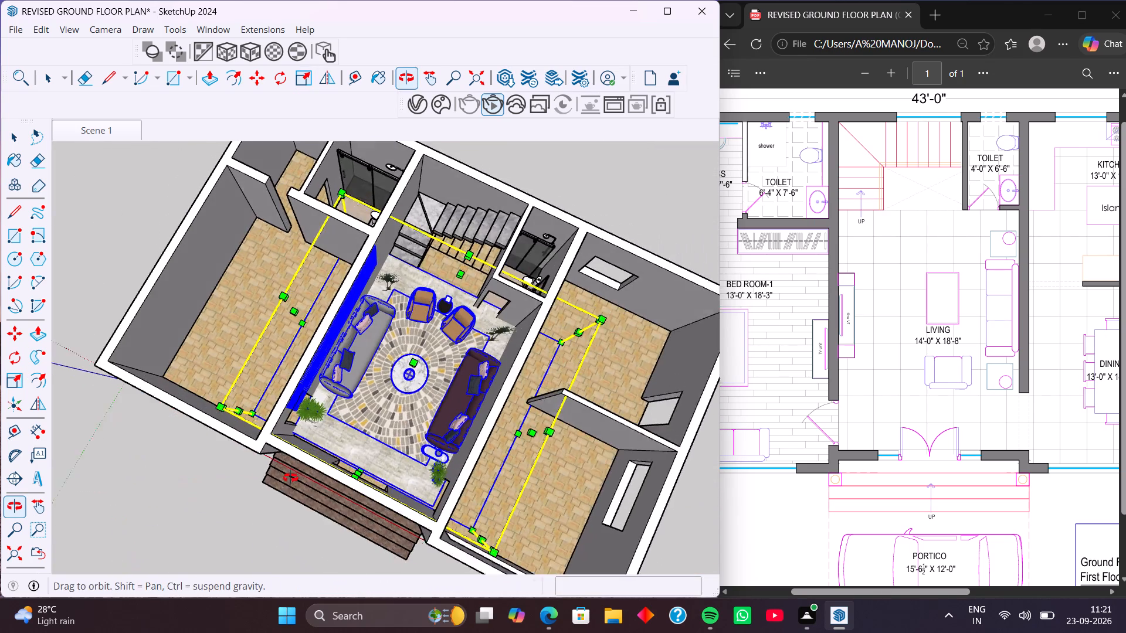
middle_drag(290, 478, 285, 479)
middle_drag(416, 400, 285, 327)
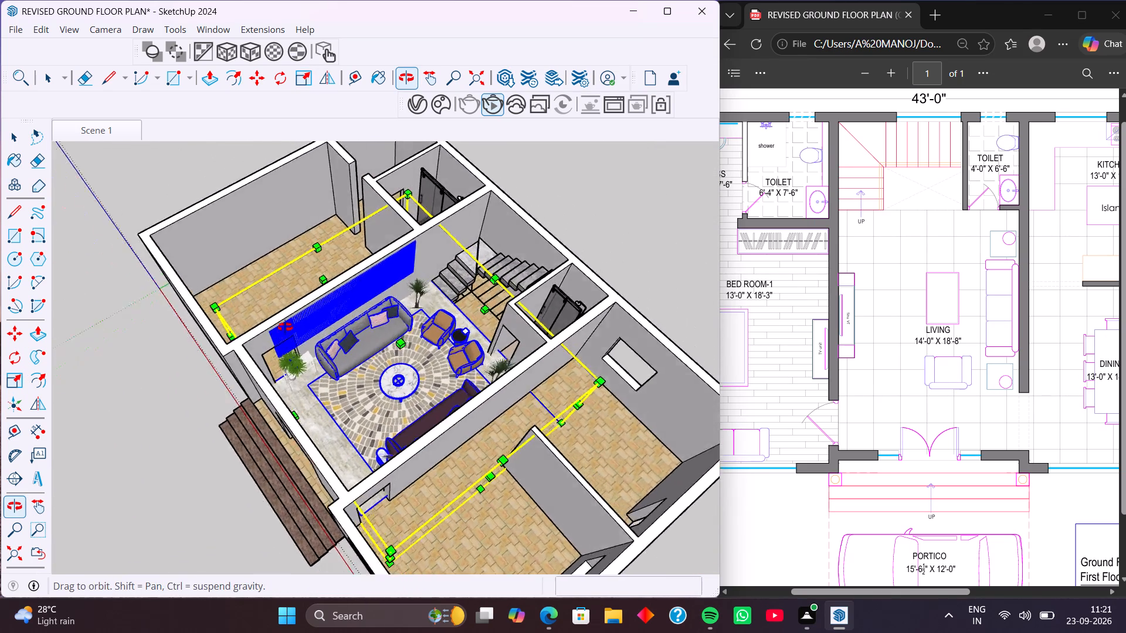
middle_drag(285, 327, 245, 385)
middle_drag(359, 392, 296, 325)
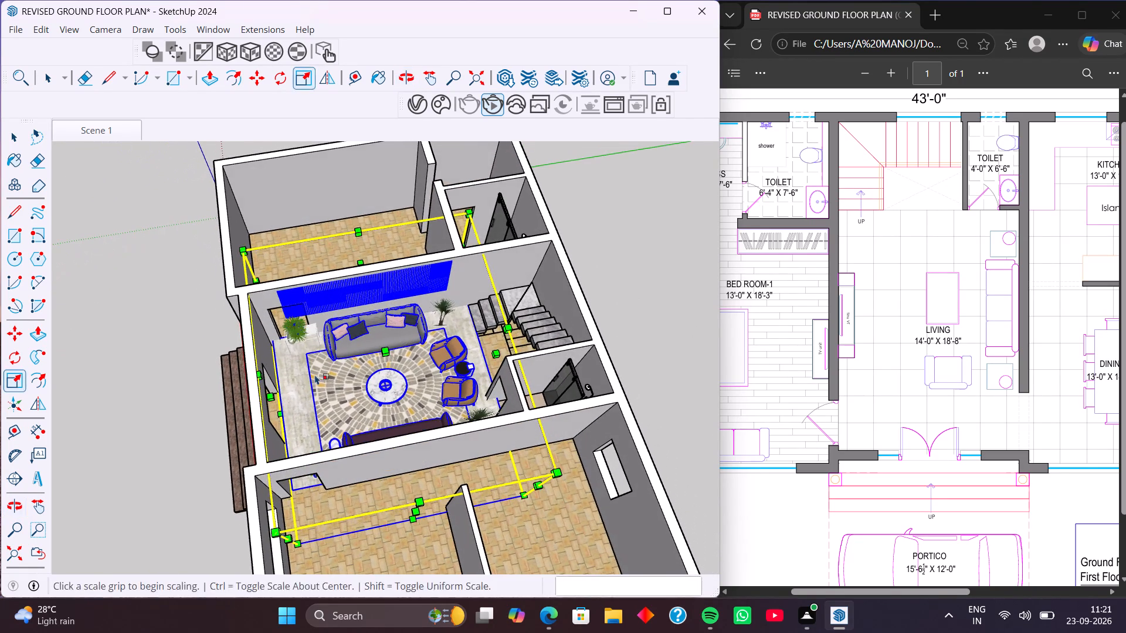
middle_drag(316, 379, 307, 464)
middle_drag(318, 431, 298, 472)
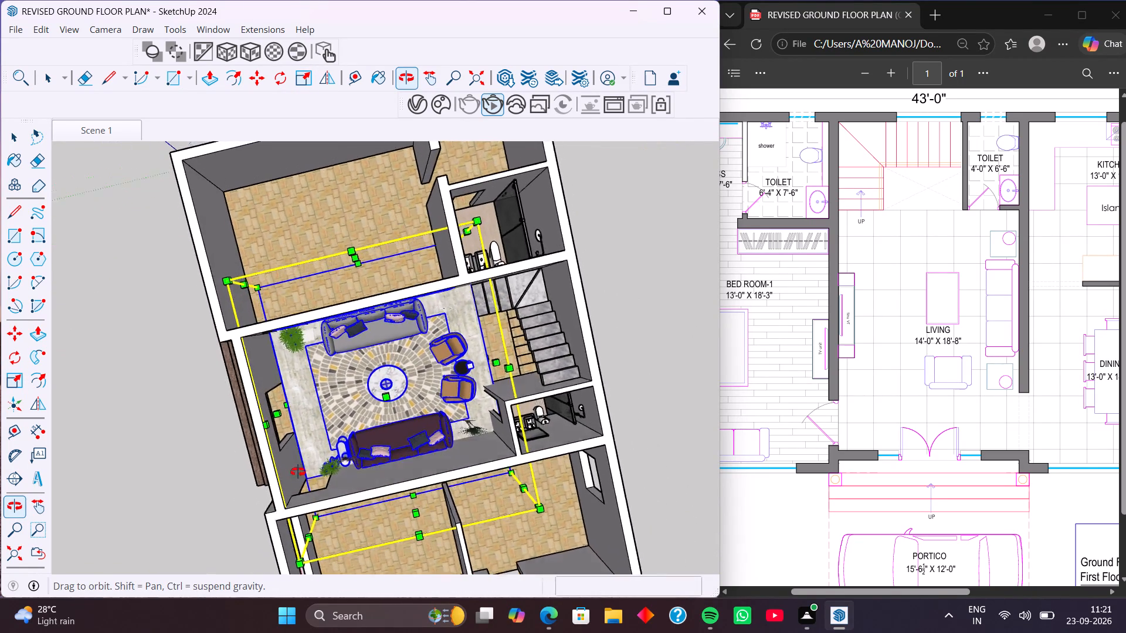
middle_drag(298, 472, 263, 404)
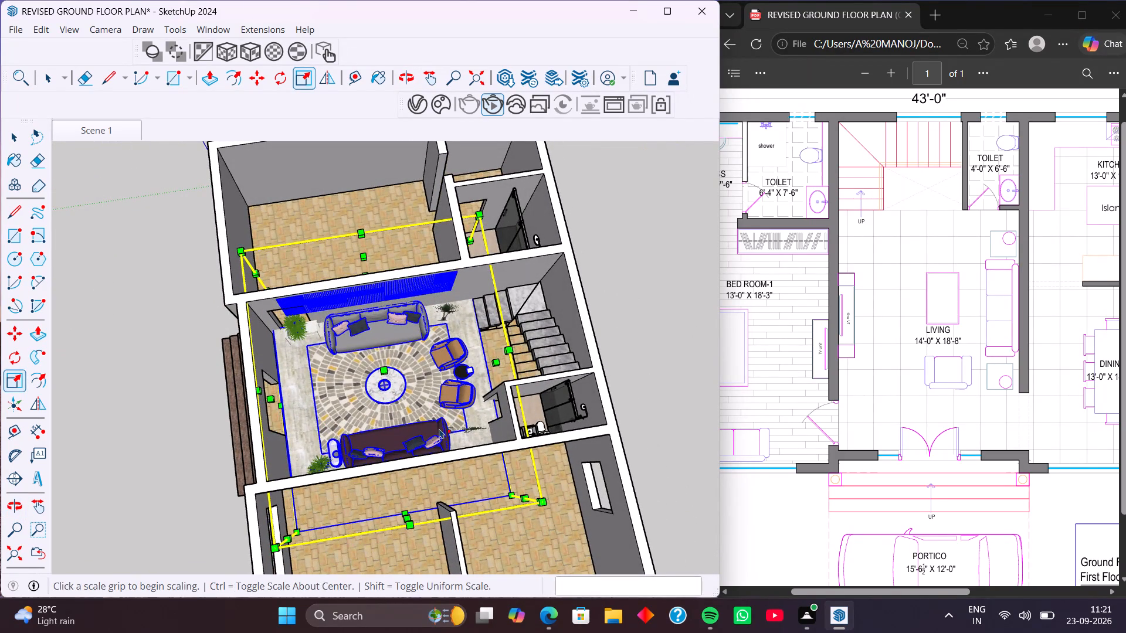
middle_drag(429, 433, 452, 440)
middle_drag(498, 388, 513, 353)
scroll(486, 352, up, 2)
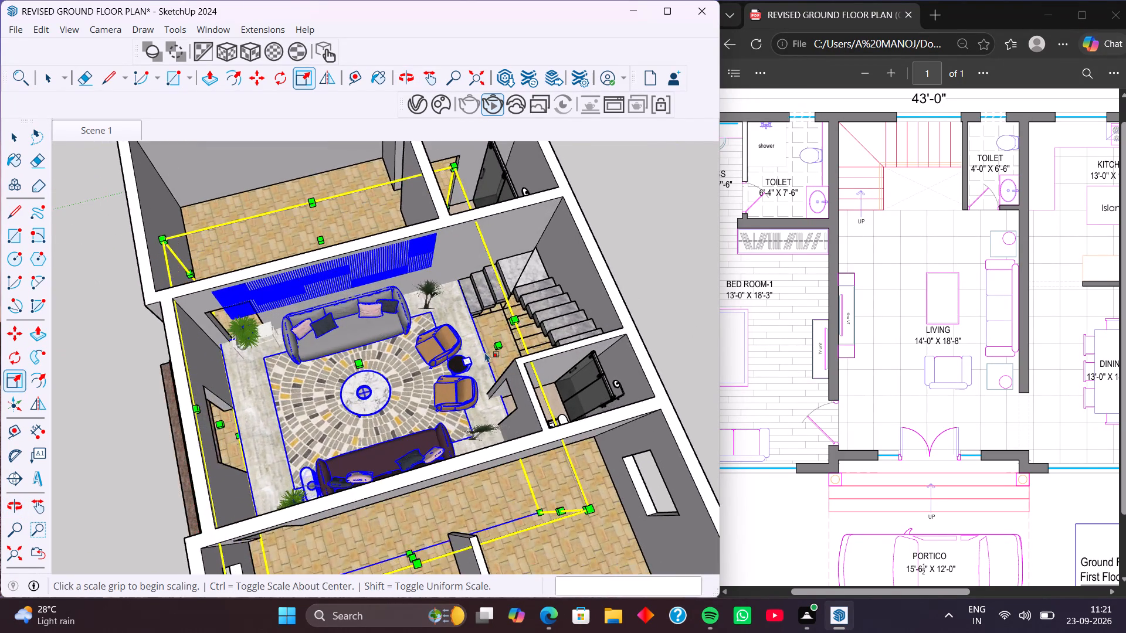
scroll(485, 352, up, 2)
click(507, 342)
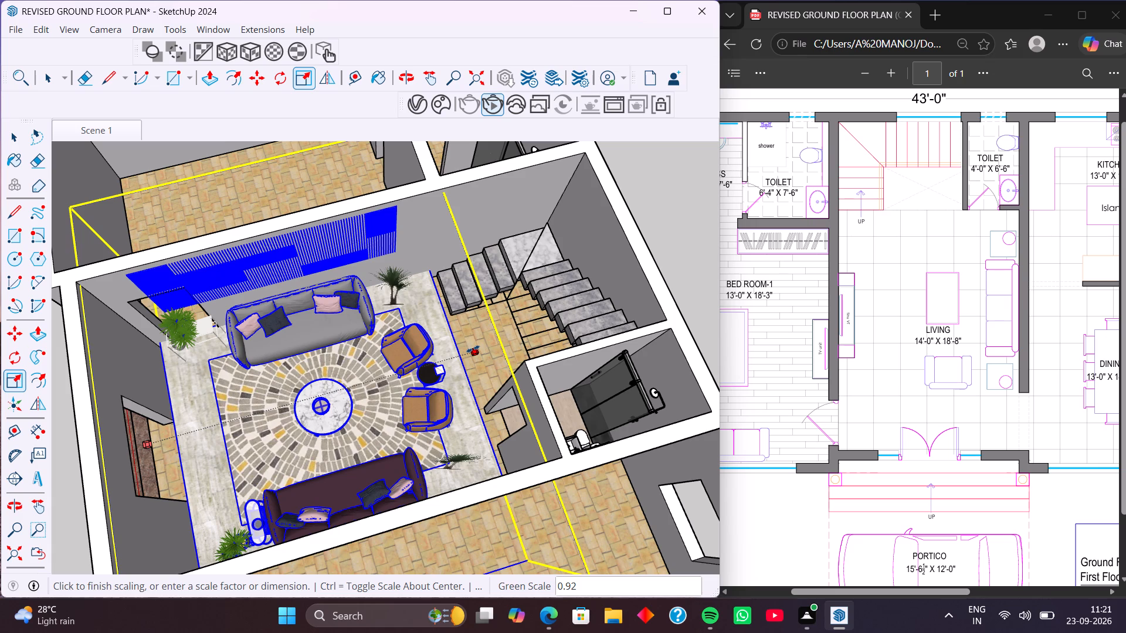
click(472, 349)
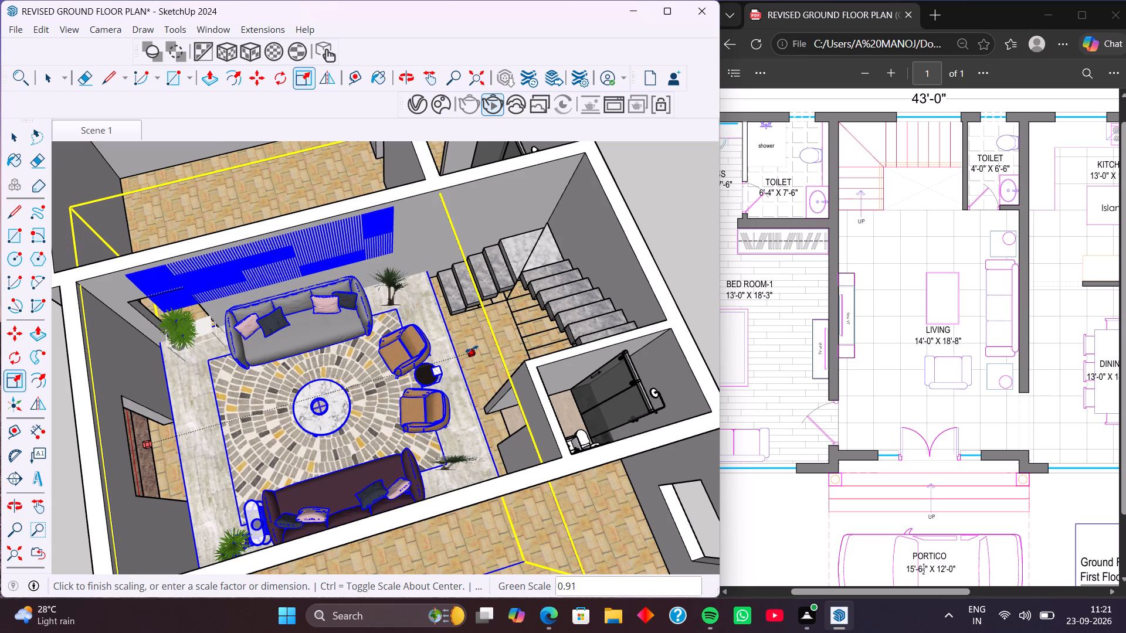
Scale the furnishings group along the green axis to 0.92, pulling in its front-entrance side.
click(154, 440)
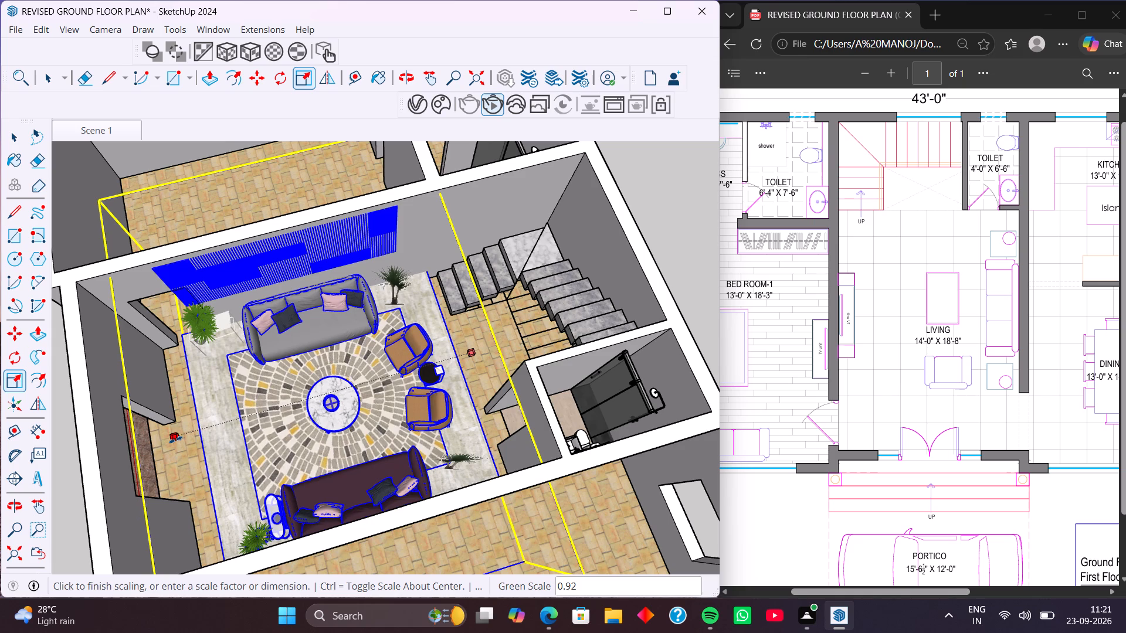
click(175, 440)
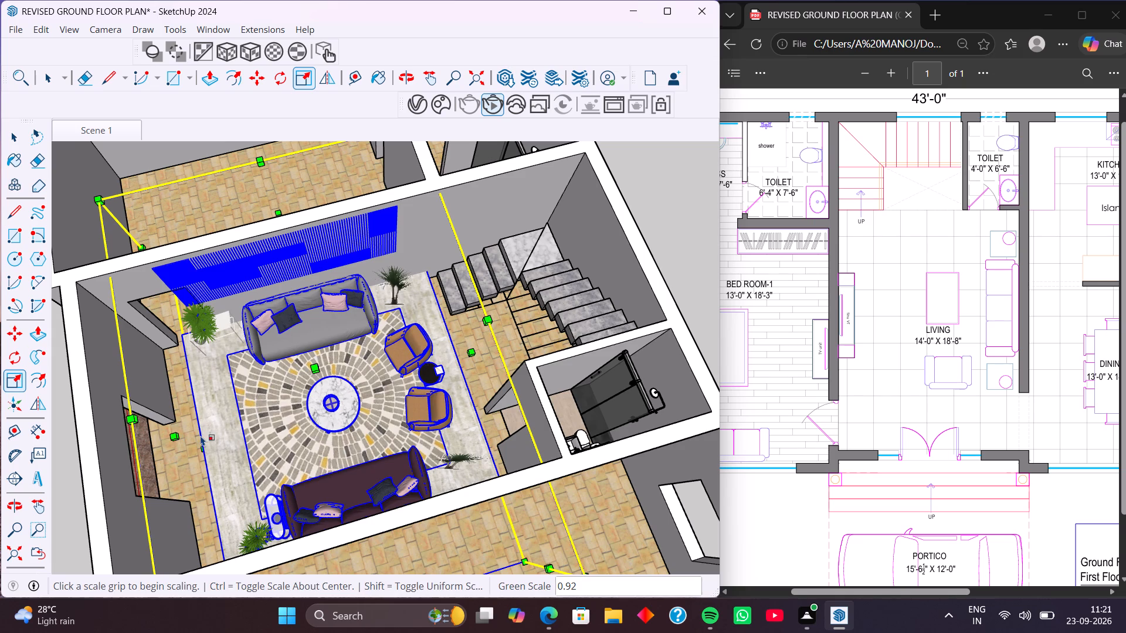
scroll(229, 440, down, 3)
key(space)
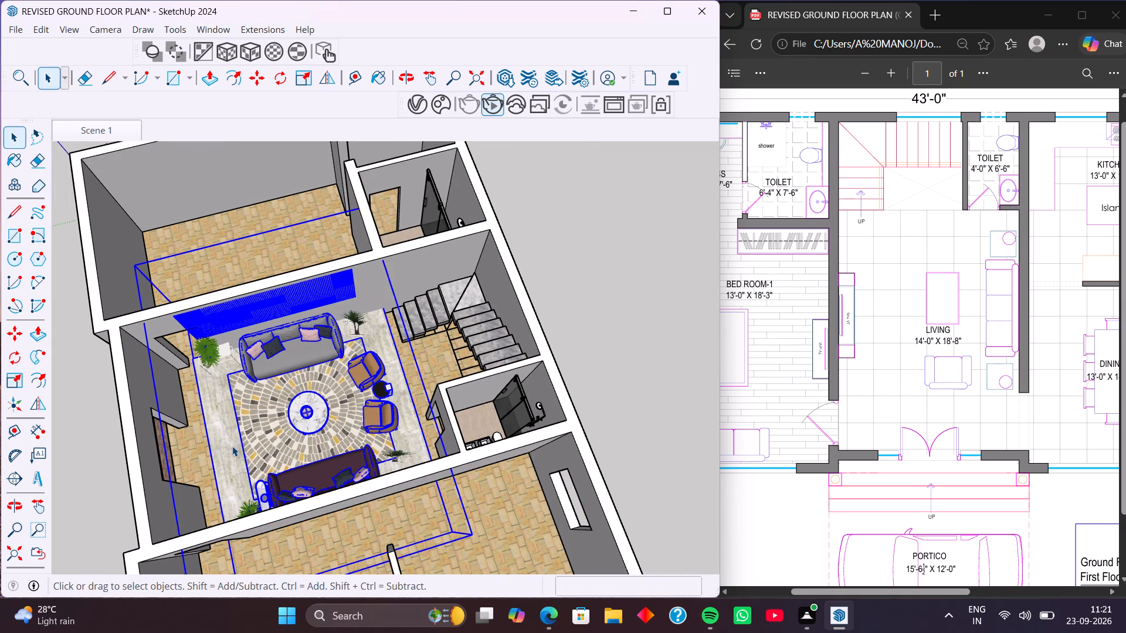
Explode the furnishings group in the living room into its separate objects and clear the selection.
middle_drag(266, 452, 381, 430)
middle_drag(275, 457, 377, 382)
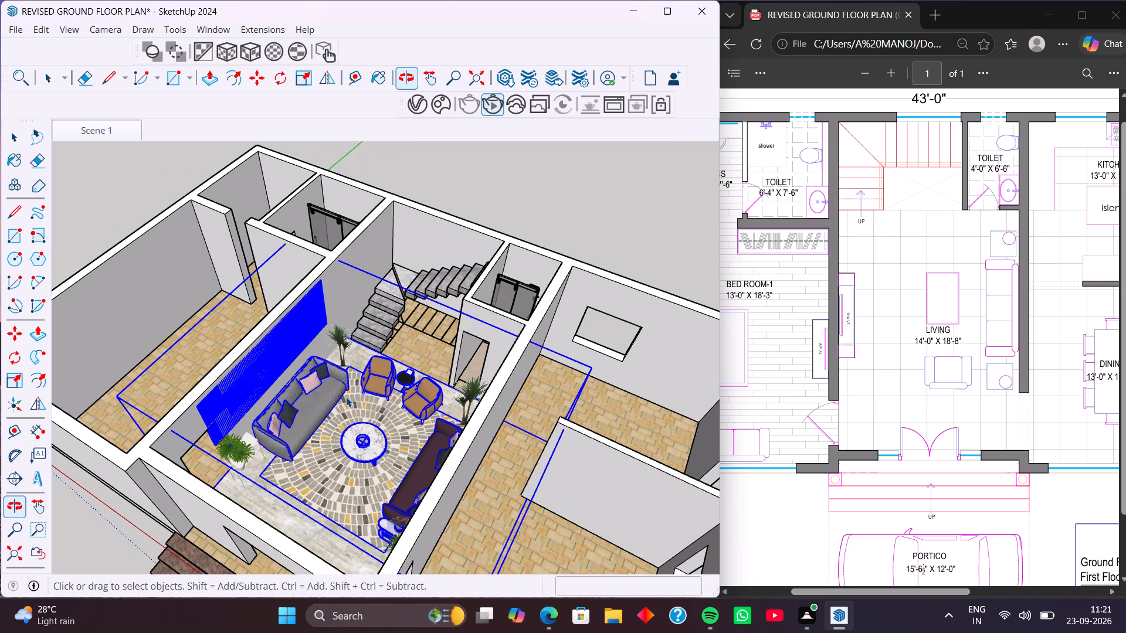
middle_drag(269, 418, 226, 398)
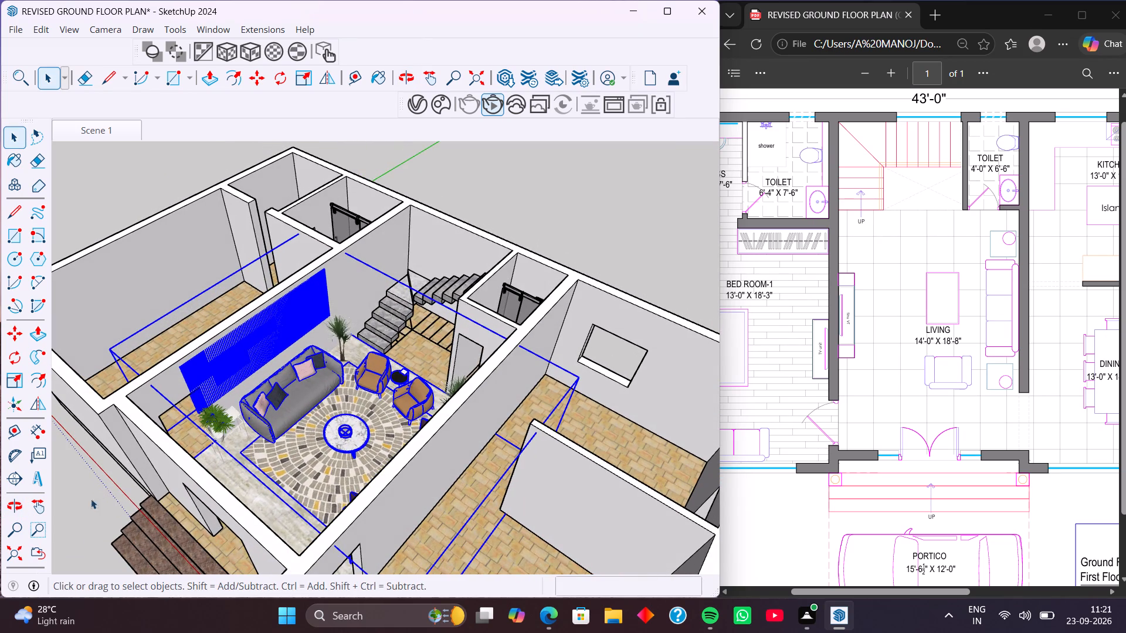
click(87, 504)
scroll(194, 405, up, 7)
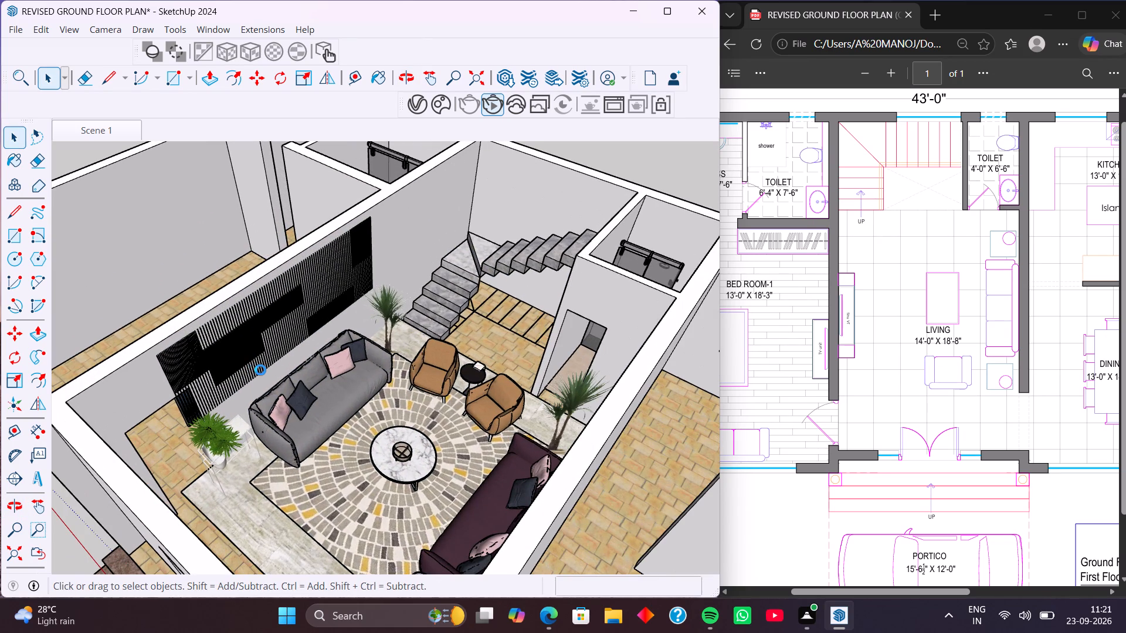
middle_drag(260, 370, 212, 365)
middle_drag(310, 359, 245, 349)
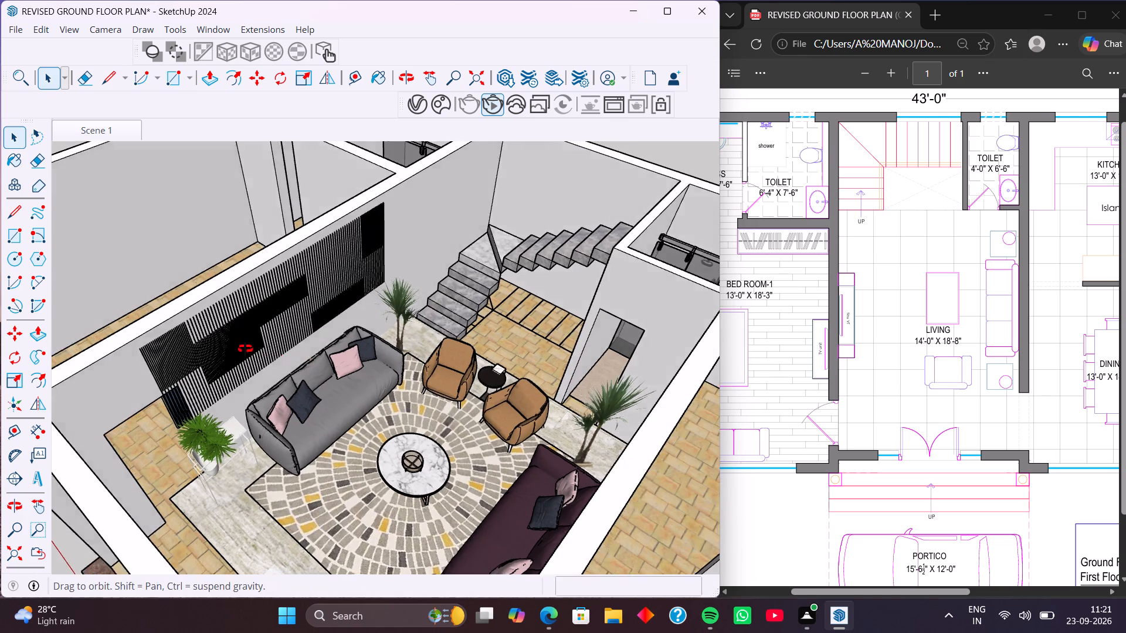
middle_drag(245, 349, 138, 316)
scroll(252, 291, up, 8)
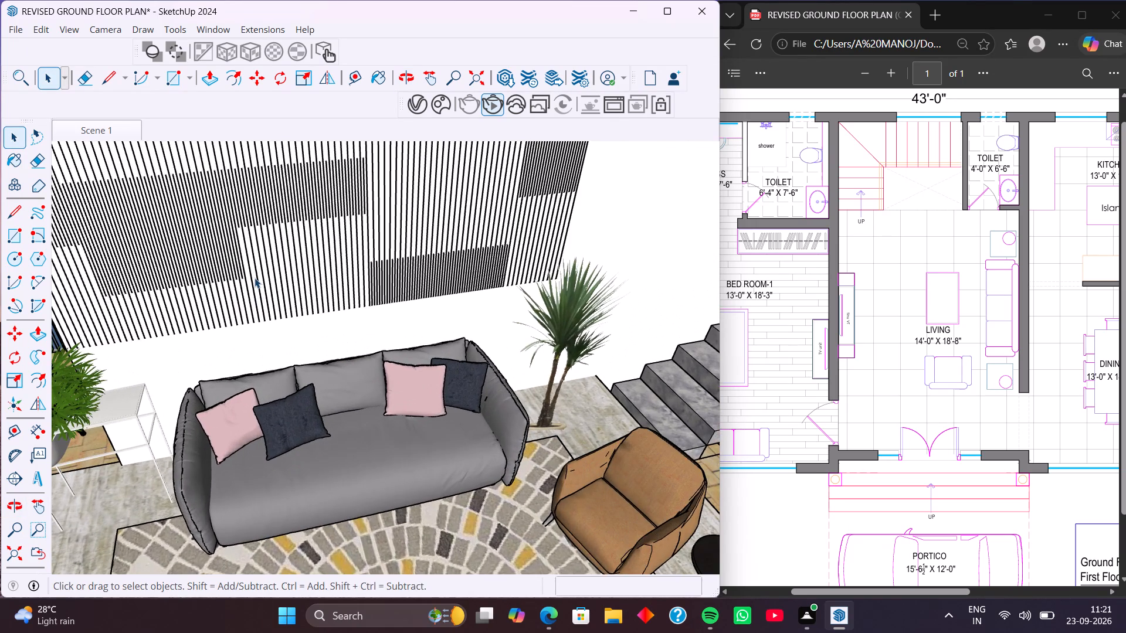
scroll(255, 278, down, 3)
click(255, 278)
right_click(255, 278)
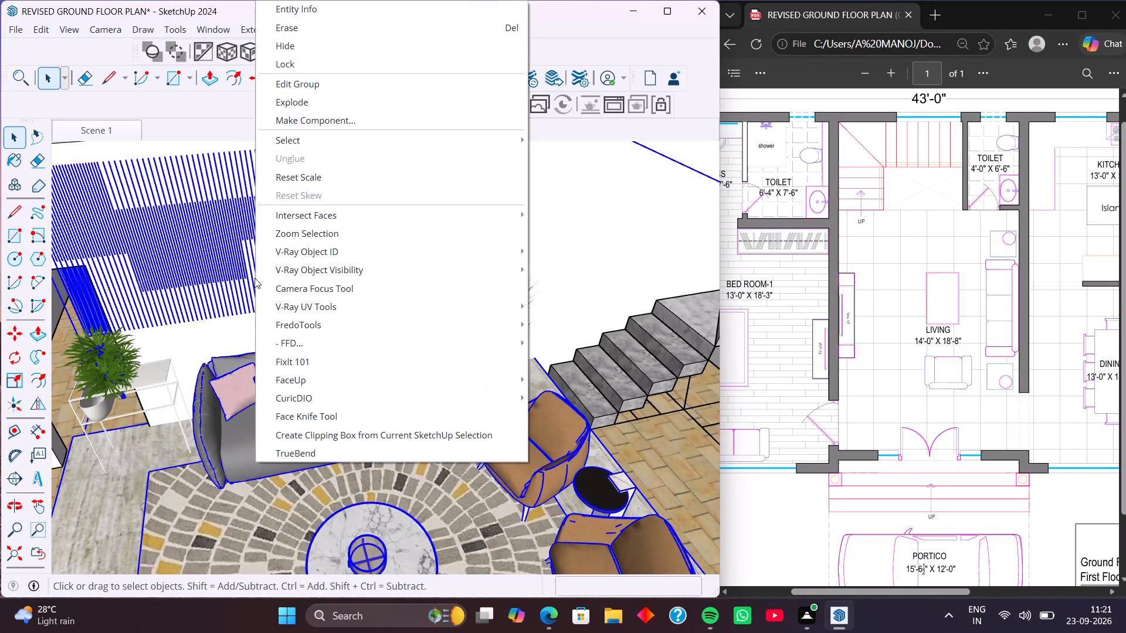
click(301, 98)
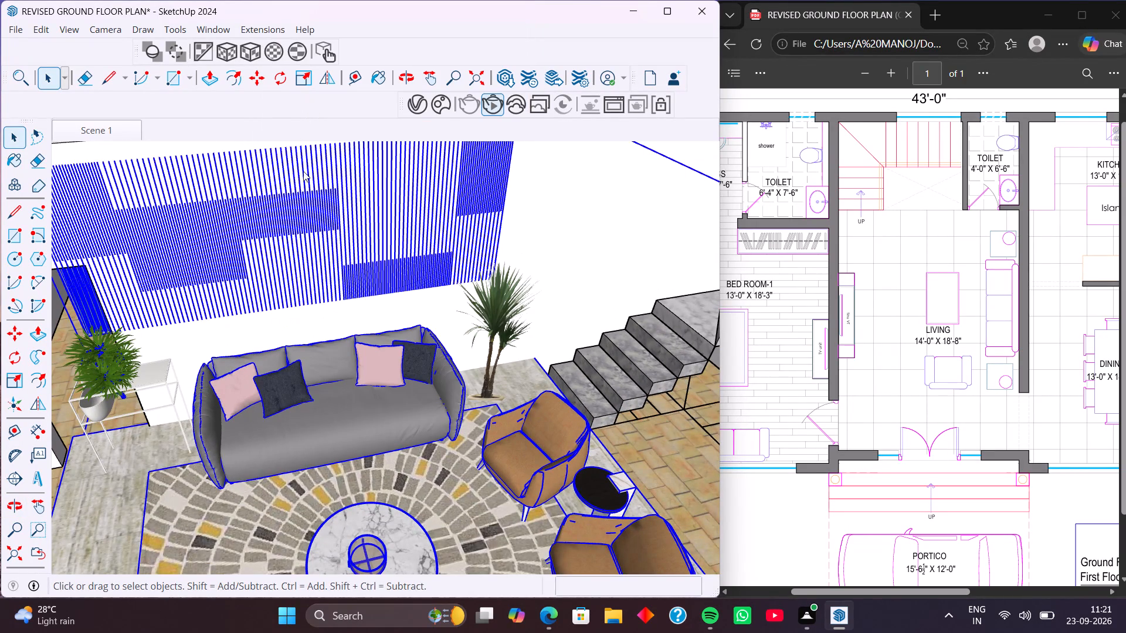
click(72, 346)
Delete the black slatted wall panel behind the grey sofa on the Bedroom-1 wall.
click(172, 307)
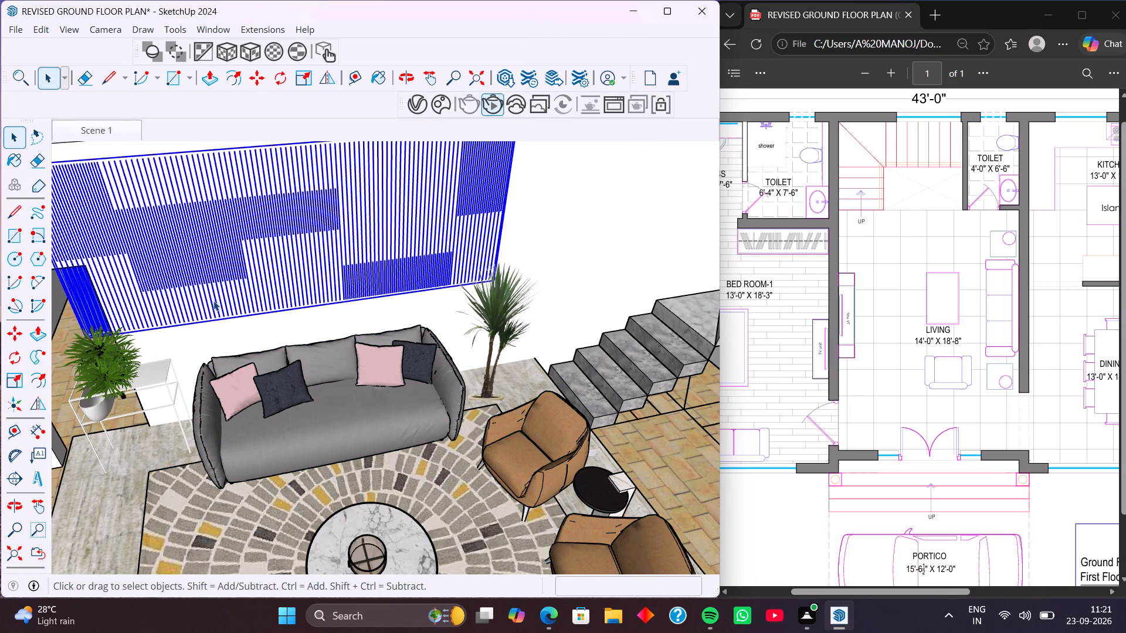
key(Delete)
Delete the potted green plant and its white stand beside the grey sofa.
scroll(172, 367, down, 4)
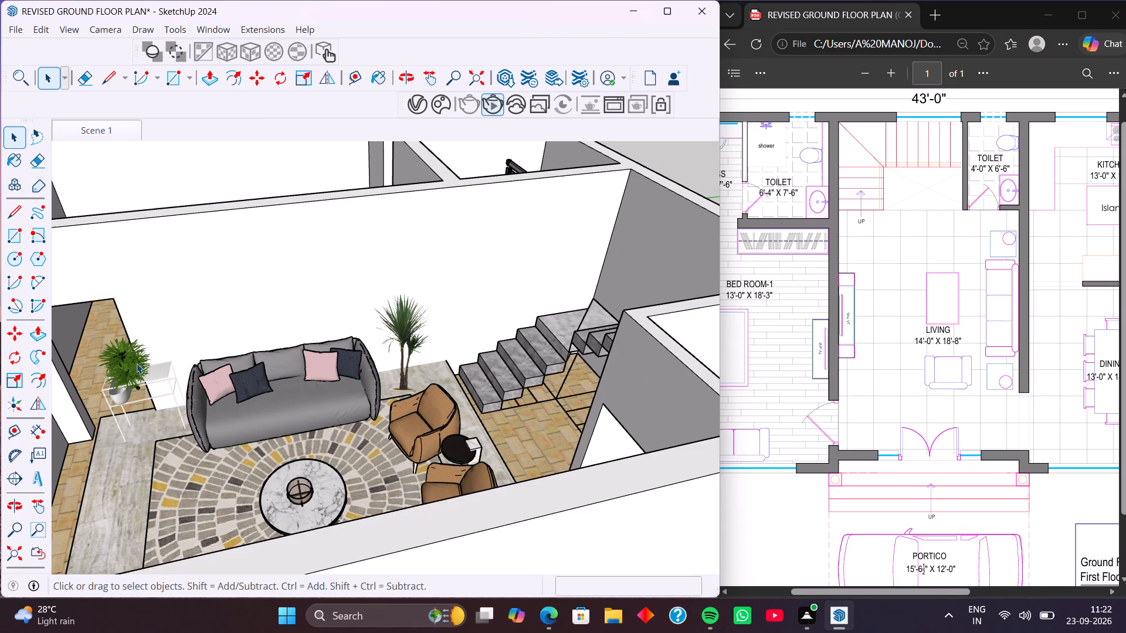
click(135, 363)
key(Delete)
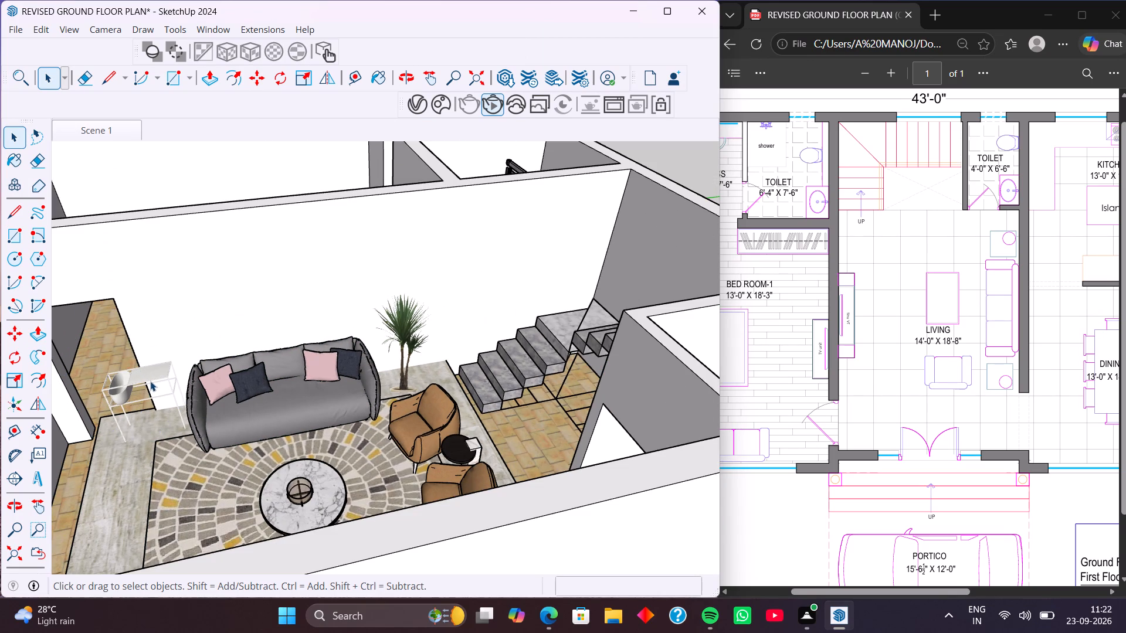
click(150, 380)
key(Delete)
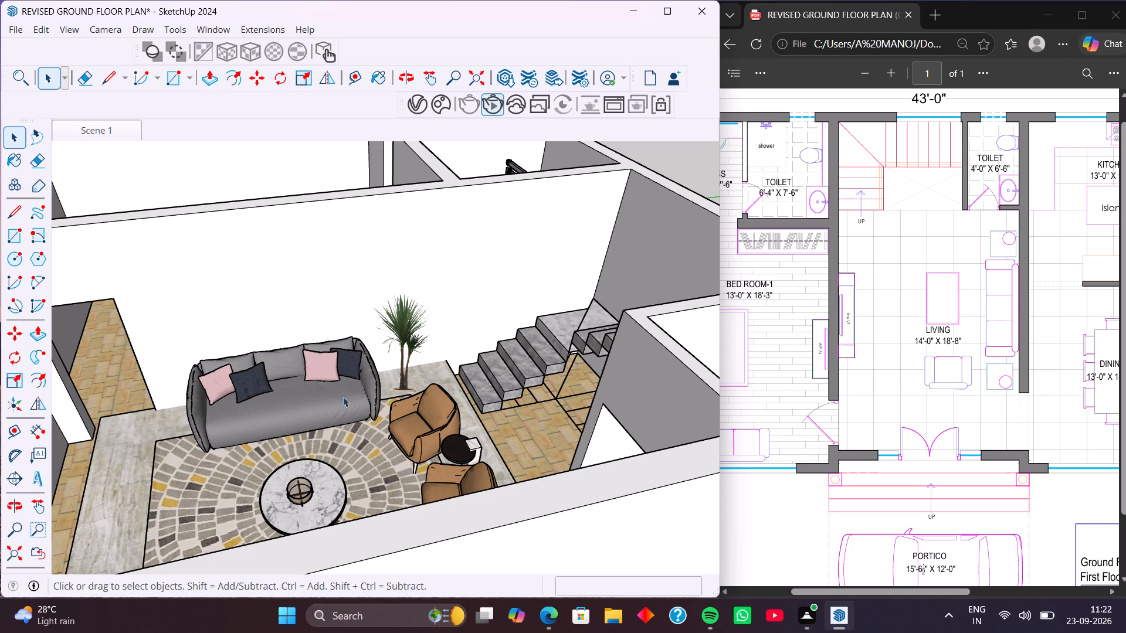
Delete the tall palm standing between the grey sofa and the brown armchair by the stairs.
click(413, 348)
key(Delete)
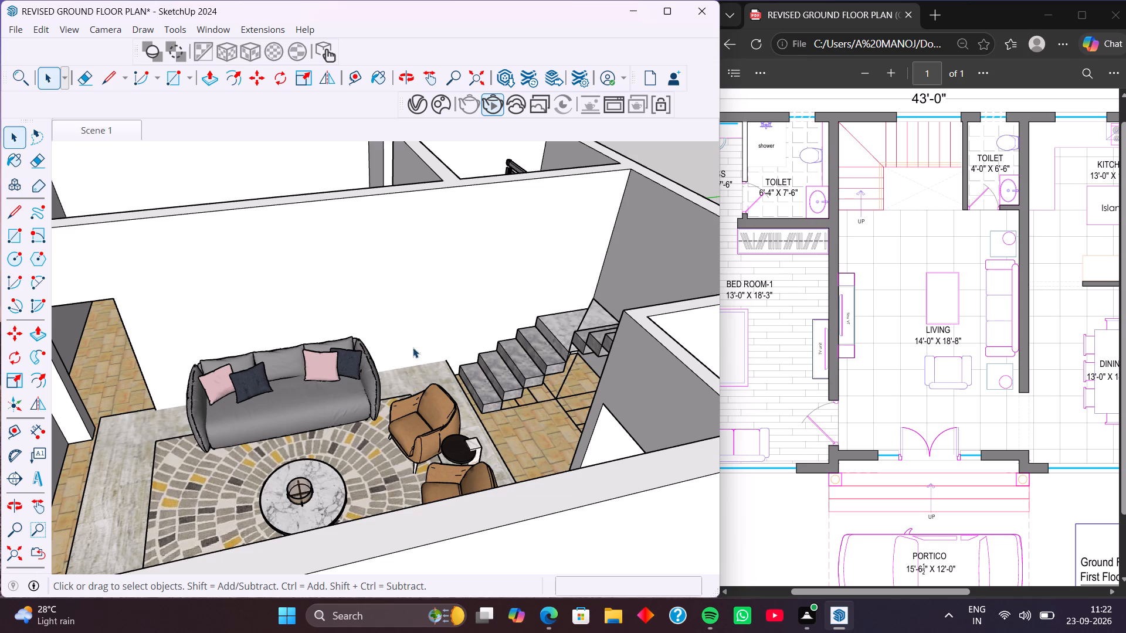
Delete the plants around the purple sofa: the flowers on the side table, the yellow-potted plants on their stand, and the tall palm.
scroll(350, 349, down, 7)
middle_drag(307, 390, 496, 452)
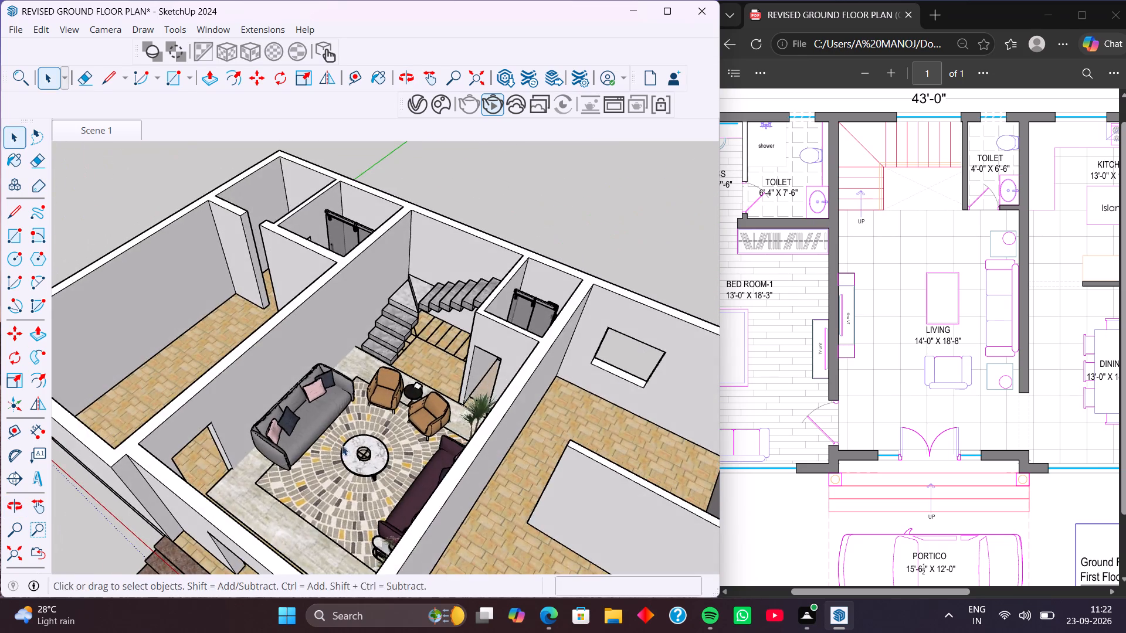
middle_drag(338, 445, 521, 451)
middle_drag(446, 444, 588, 431)
middle_drag(452, 438, 480, 463)
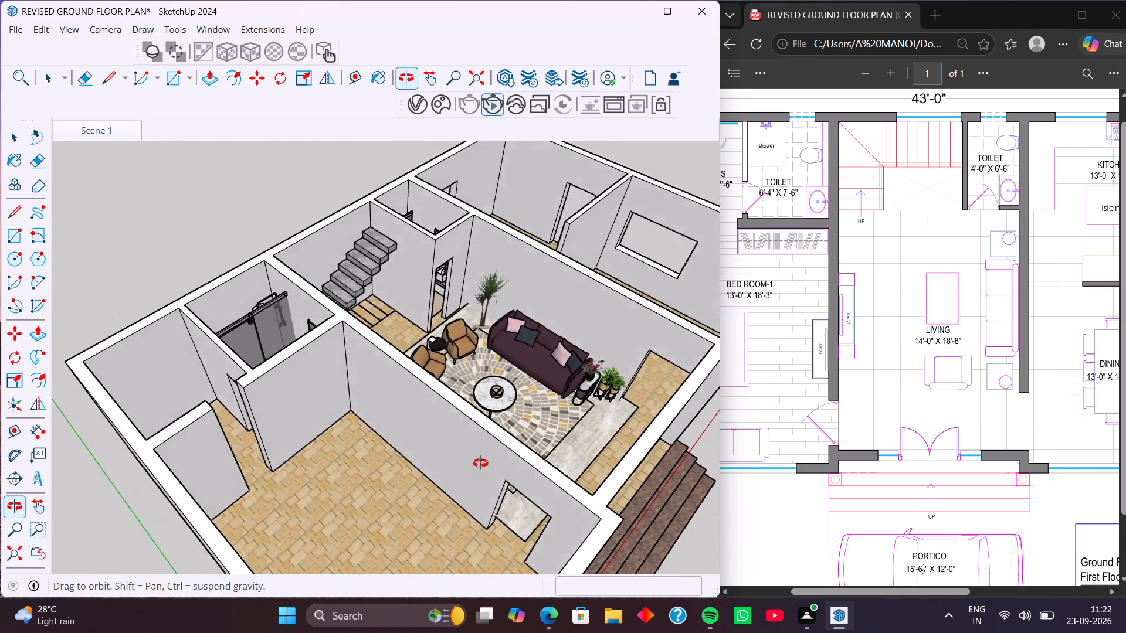
middle_drag(480, 463, 593, 361)
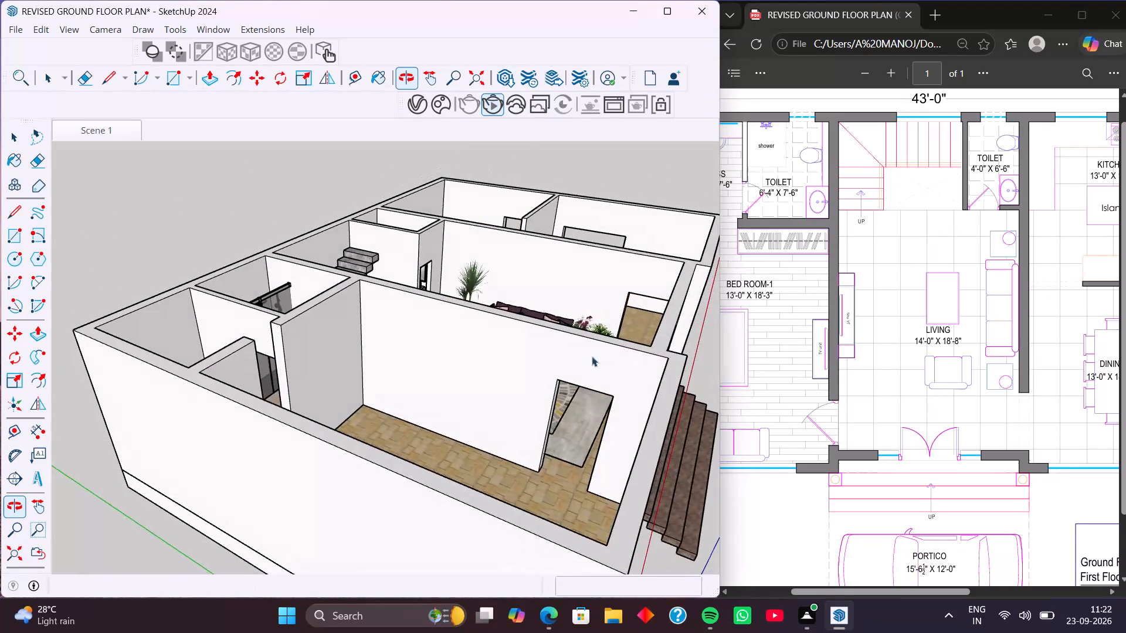
scroll(552, 279, up, 5)
middle_drag(535, 343, 595, 430)
scroll(600, 366, up, 5)
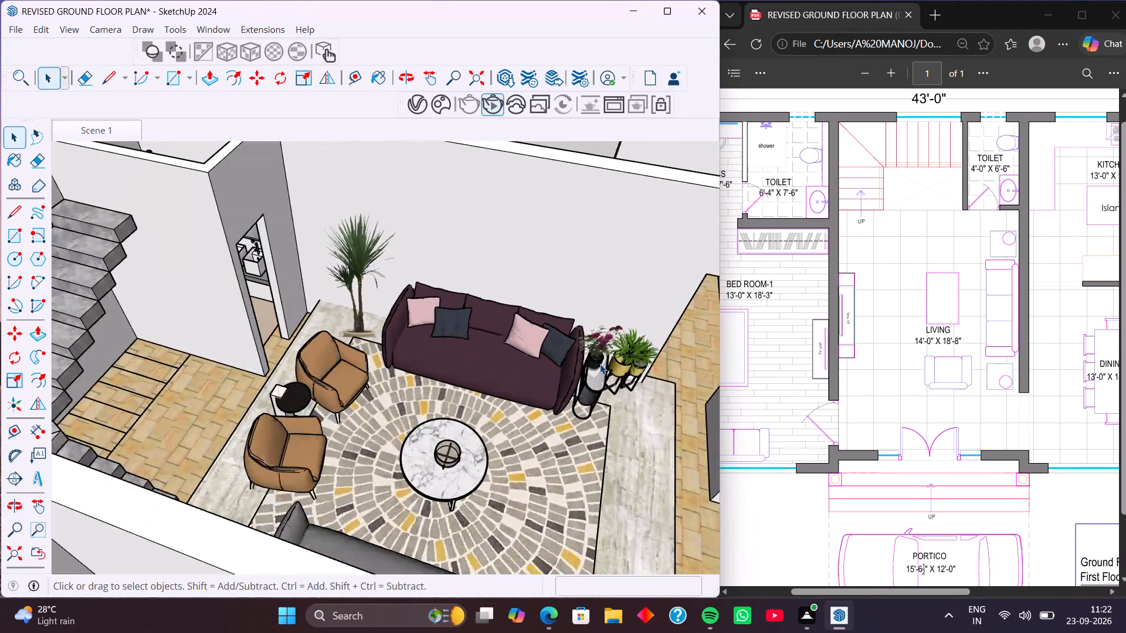
scroll(600, 364, up, 1)
click(602, 345)
key(Delete)
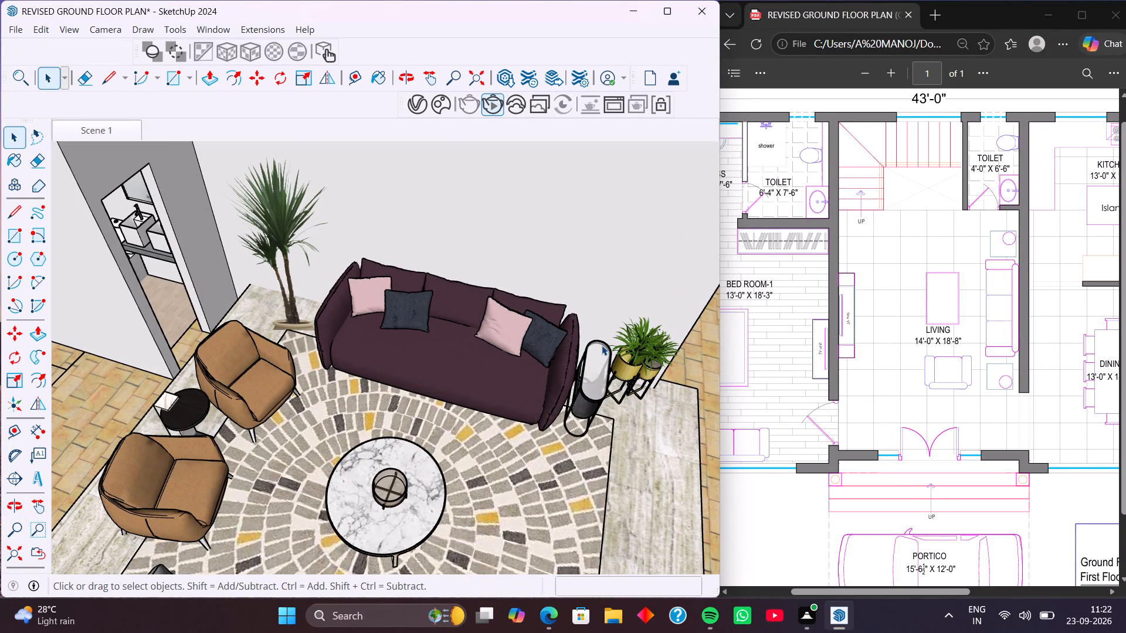
click(637, 352)
key(Delete)
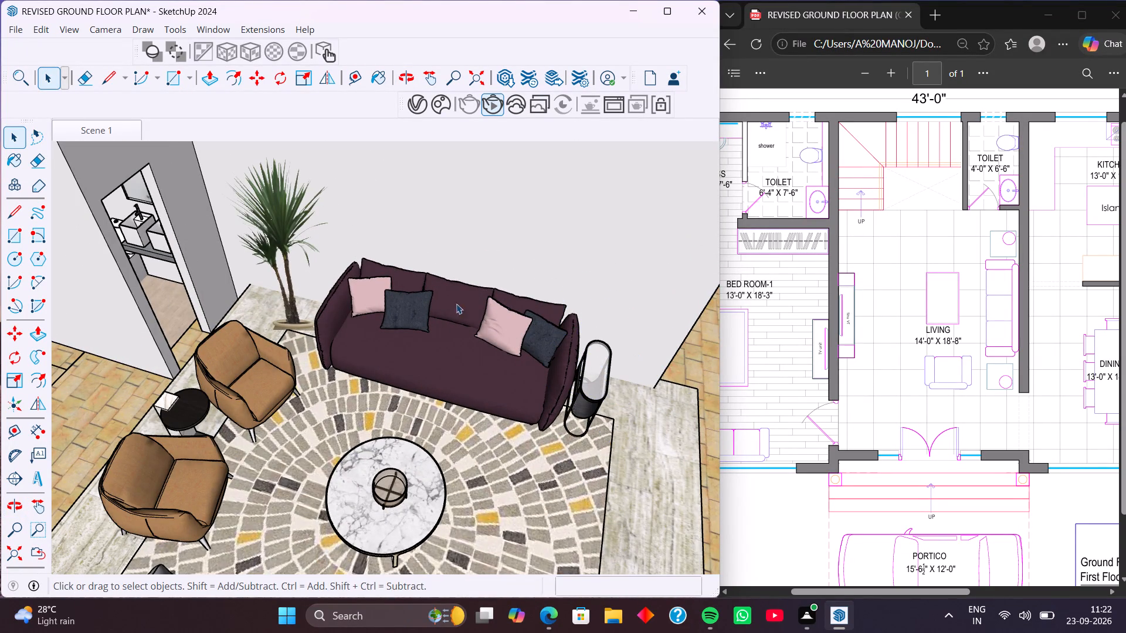
click(291, 289)
key(Delete)
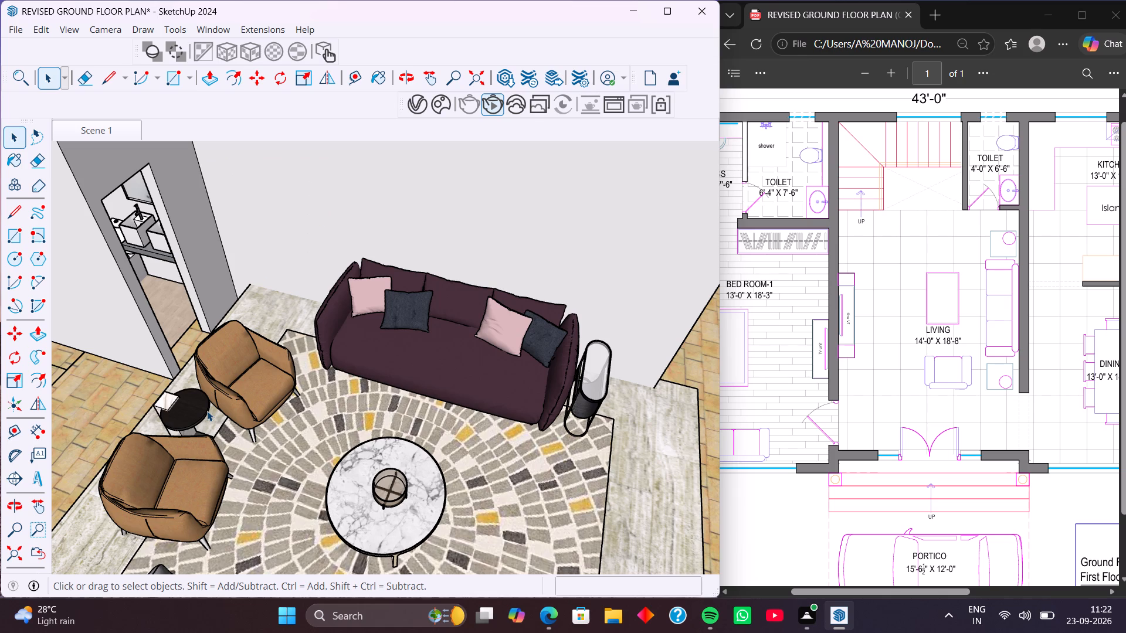
Examine the furnished living room within the whole ground floor model from above and from the front entrance side.
scroll(211, 414, down, 4)
scroll(266, 430, down, 4)
scroll(329, 455, down, 1)
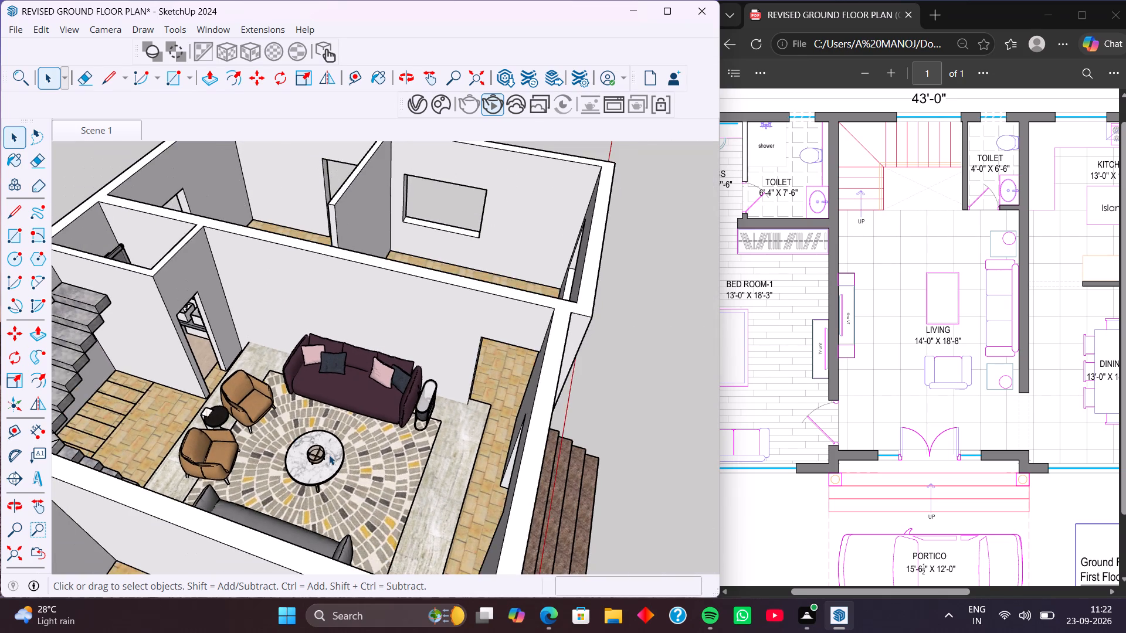
scroll(329, 455, down, 11)
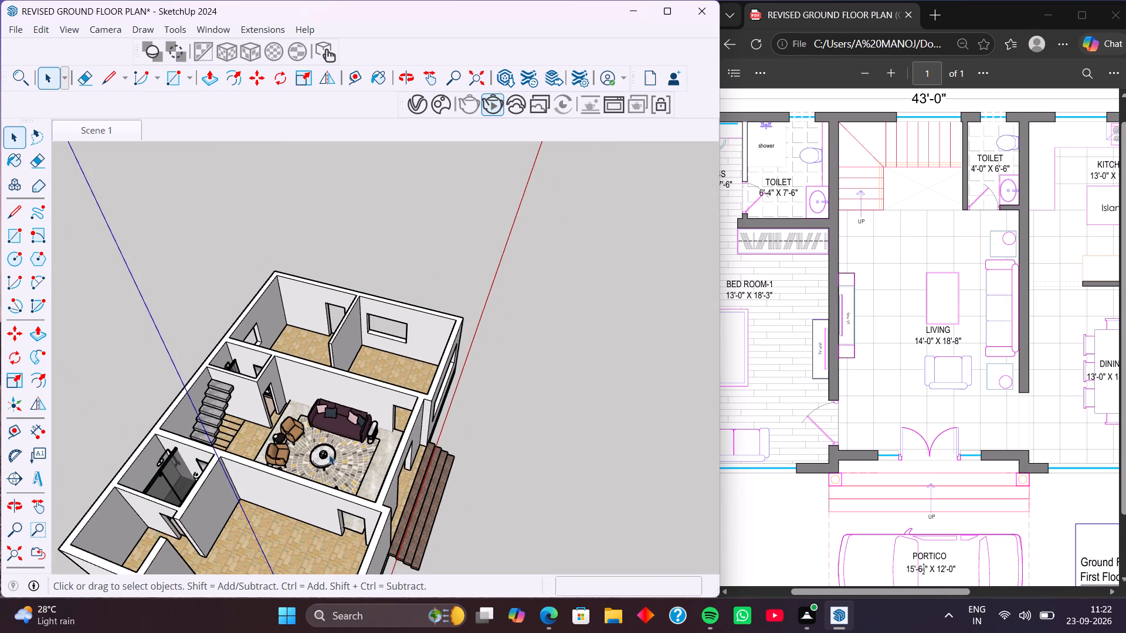
middle_drag(388, 464, 187, 517)
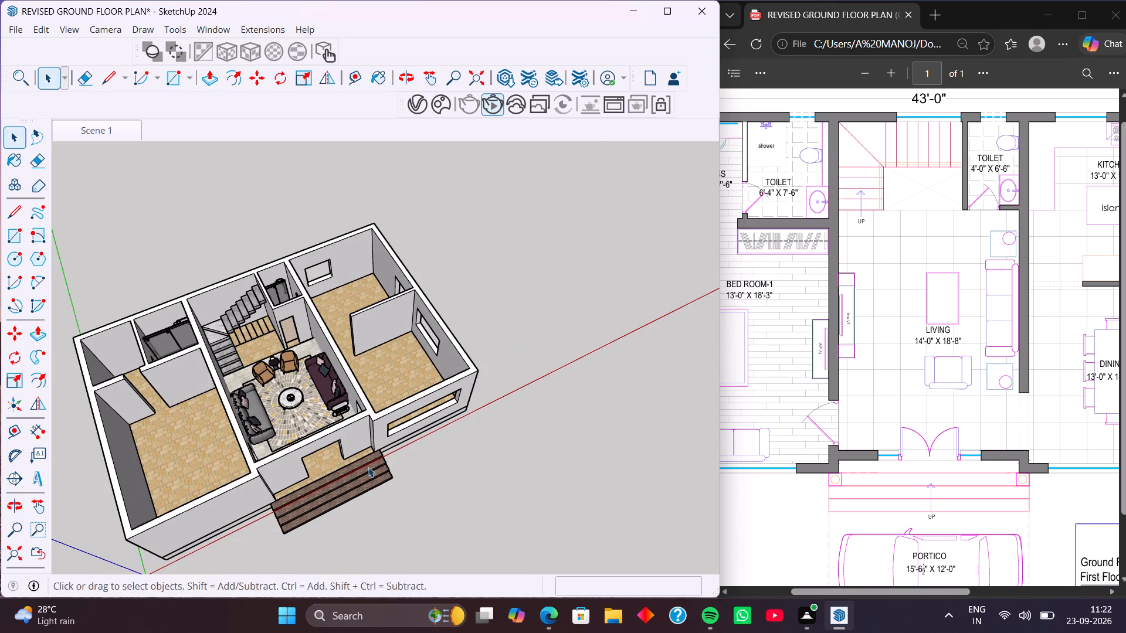
middle_drag(395, 452, 348, 544)
middle_drag(346, 447, 276, 442)
scroll(276, 435, up, 3)
scroll(276, 435, down, 2)
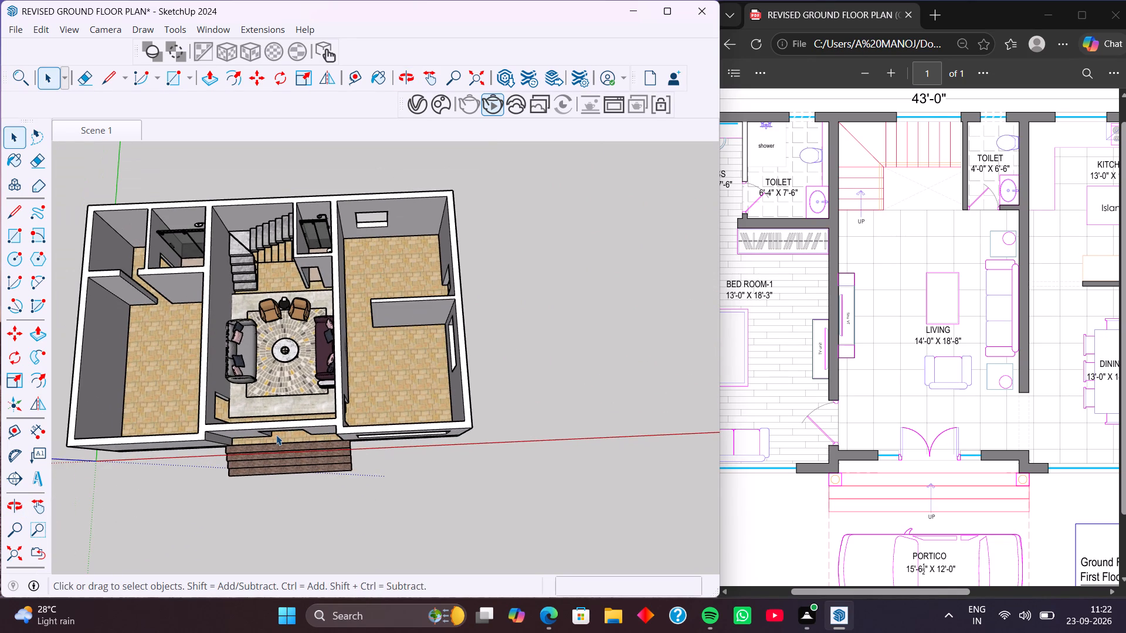
middle_drag(280, 367, 336, 380)
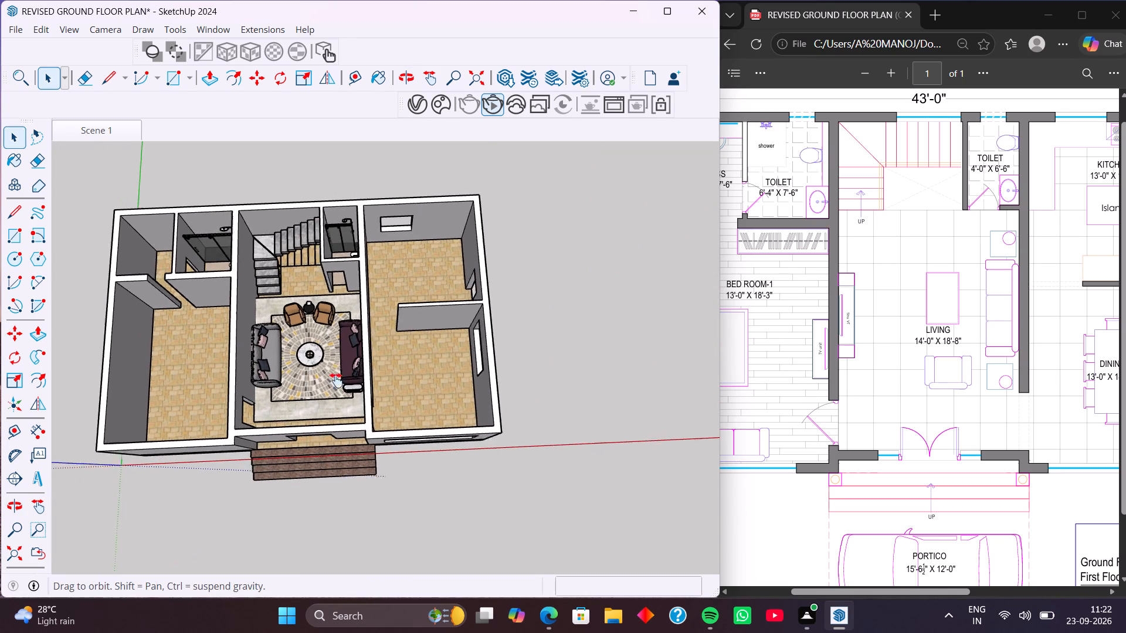
middle_drag(336, 380, 387, 397)
middle_drag(394, 403, 399, 384)
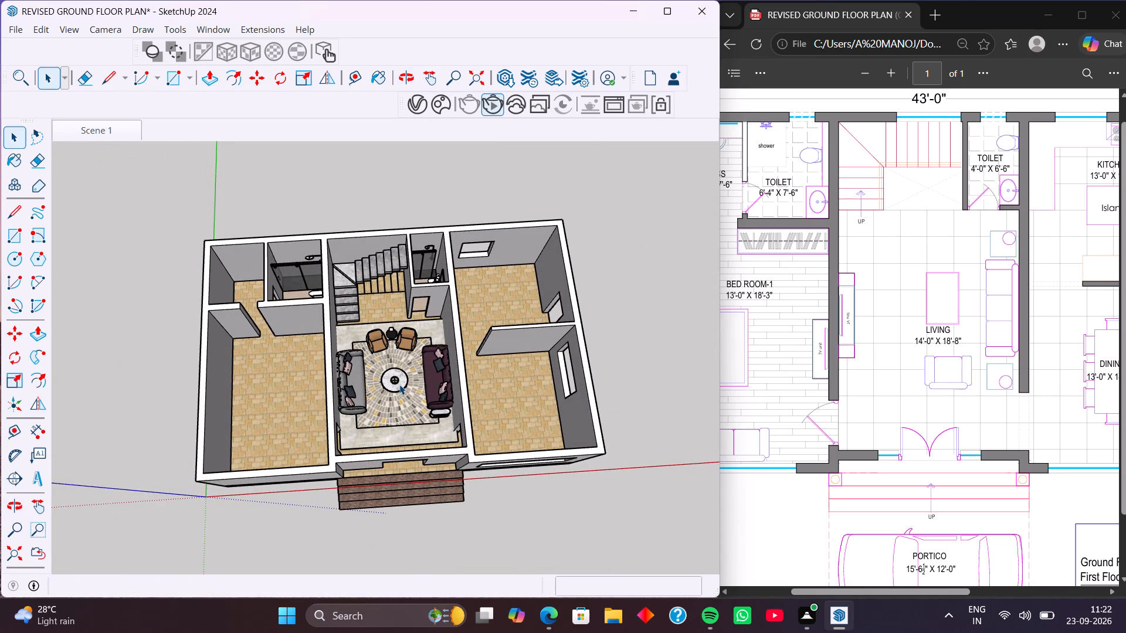
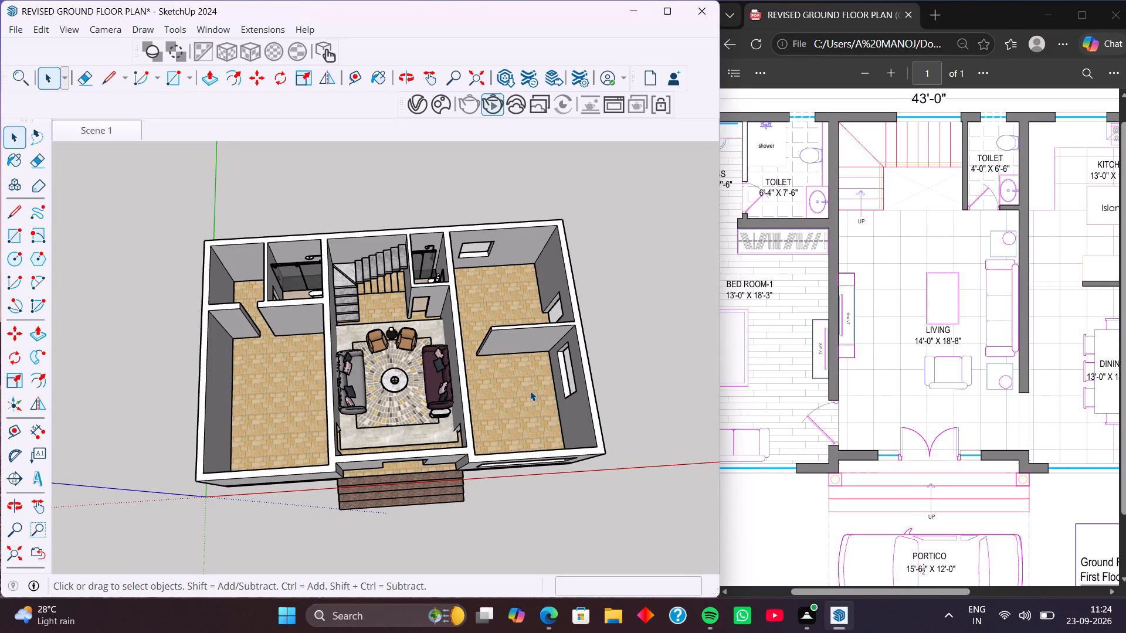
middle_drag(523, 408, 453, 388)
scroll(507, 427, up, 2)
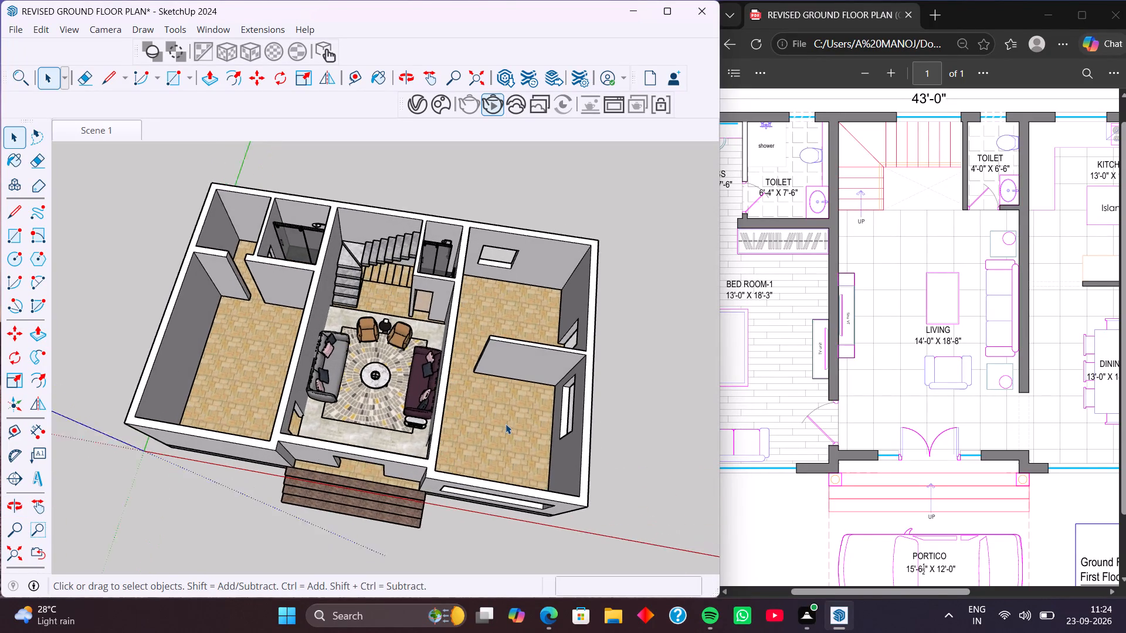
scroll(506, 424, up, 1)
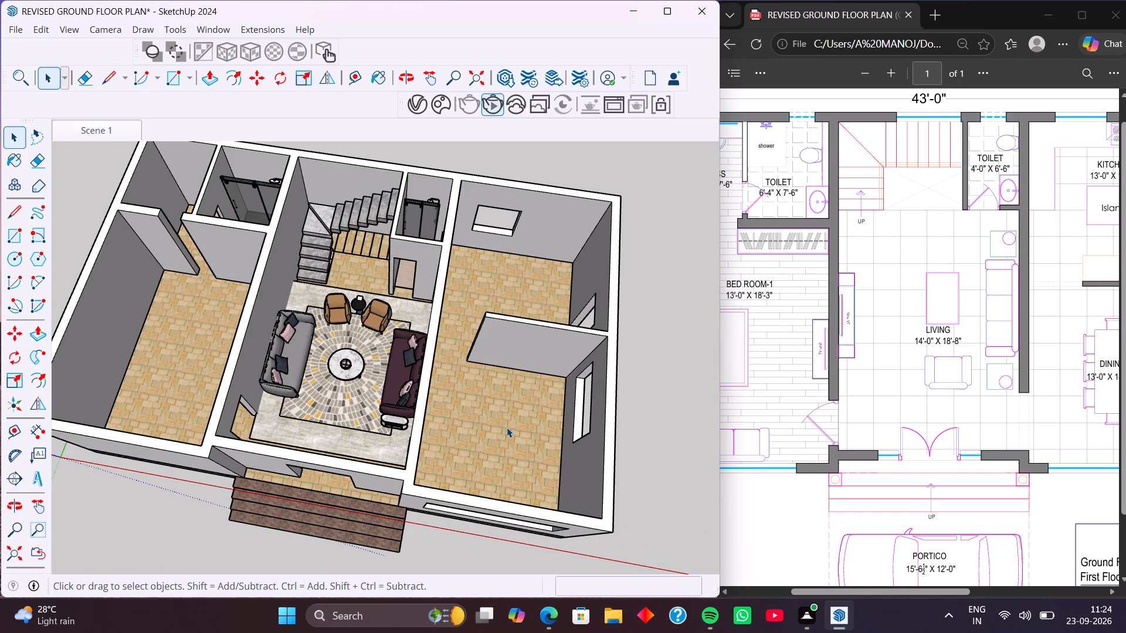
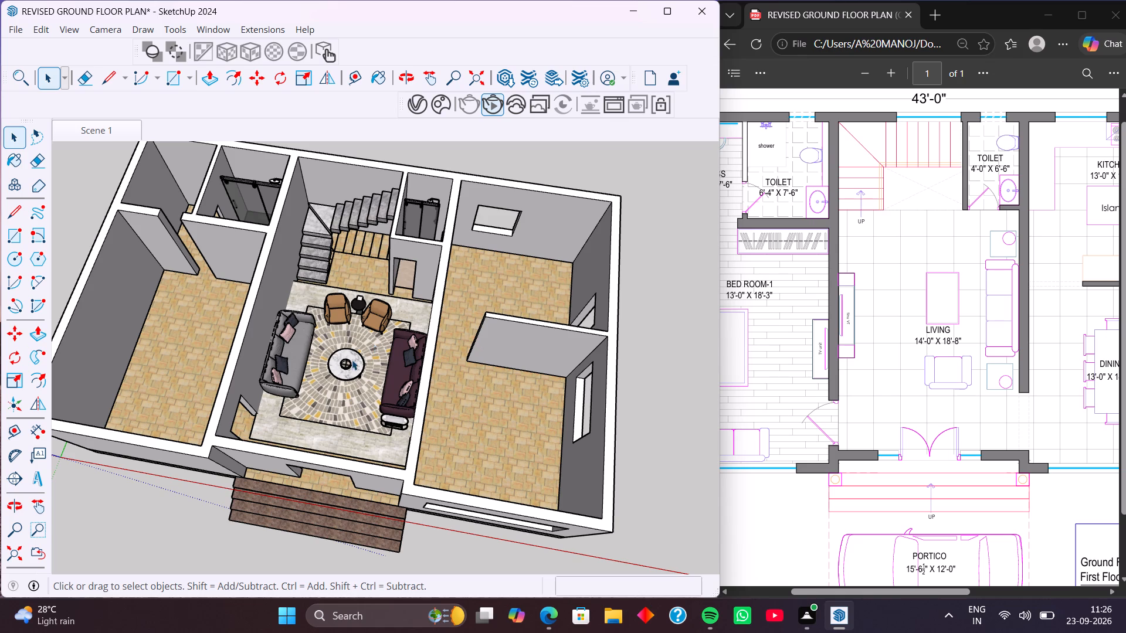
Search the 3D Warehouse collections for "tv unit", replacing the existing search term.
scroll(487, 377, down, 2)
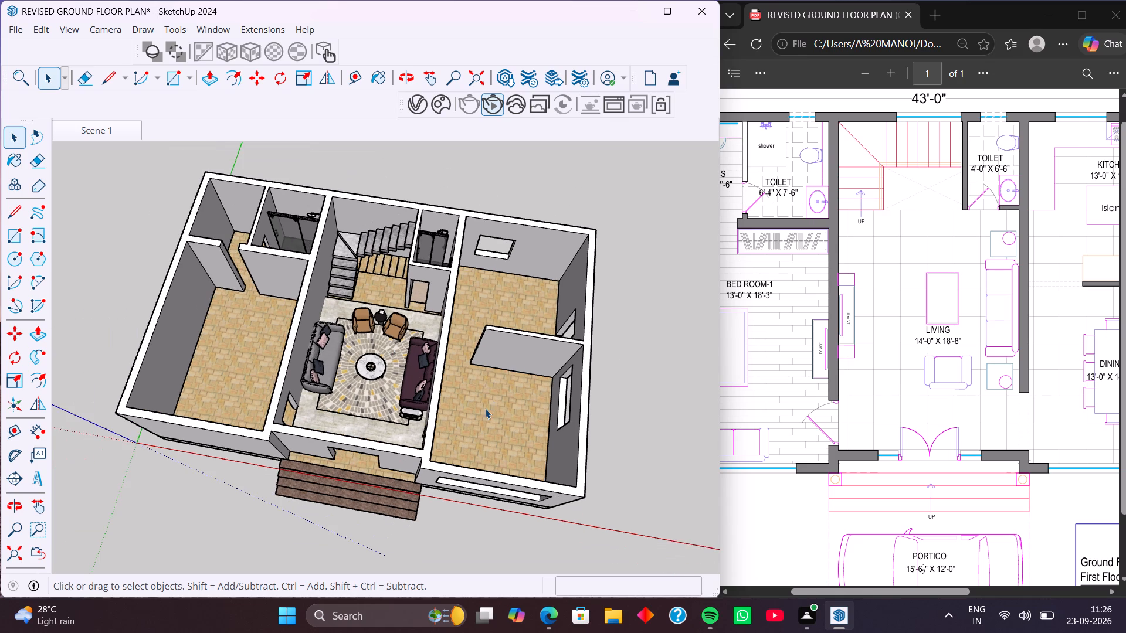
middle_drag(485, 409, 537, 415)
middle_drag(493, 420, 522, 420)
middle_drag(384, 389, 368, 457)
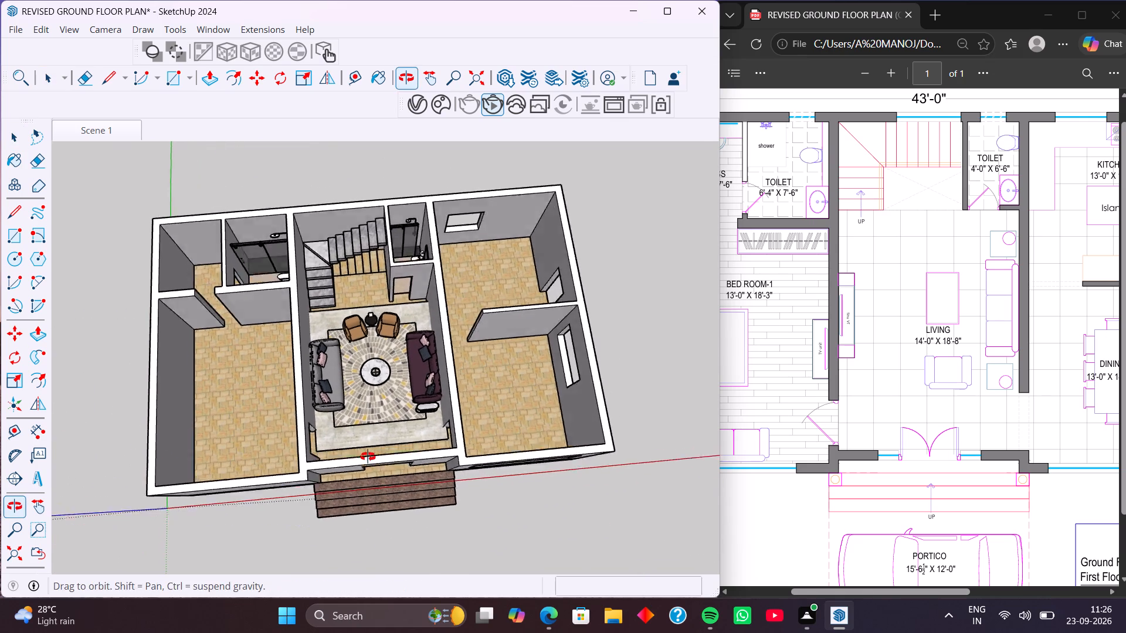
middle_drag(368, 457, 365, 479)
scroll(334, 378, up, 4)
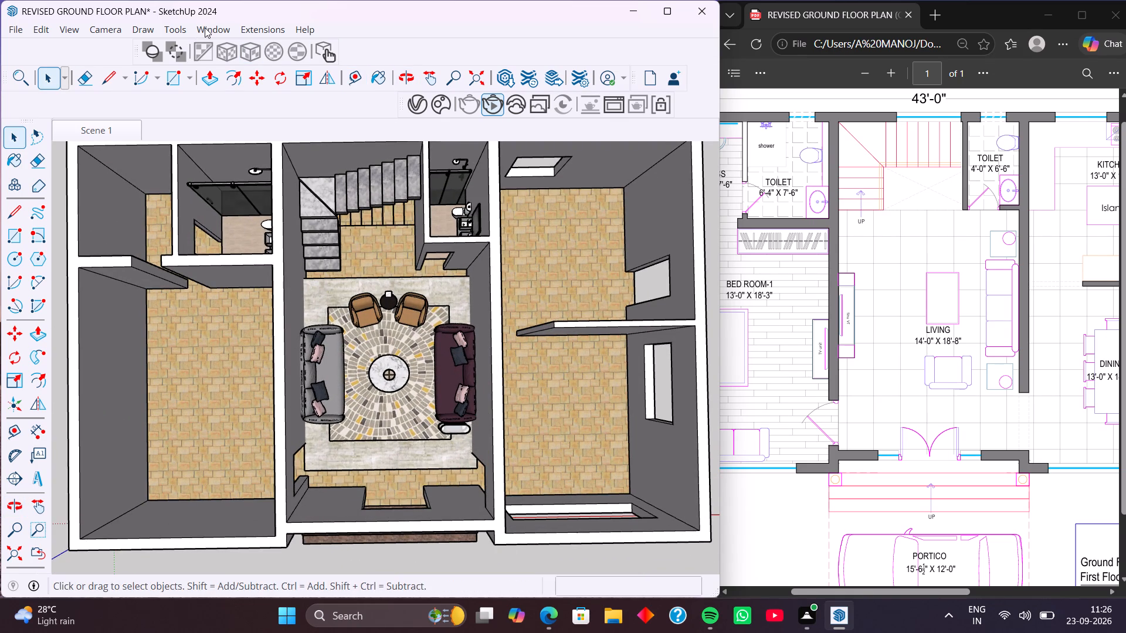
click(206, 28)
click(257, 144)
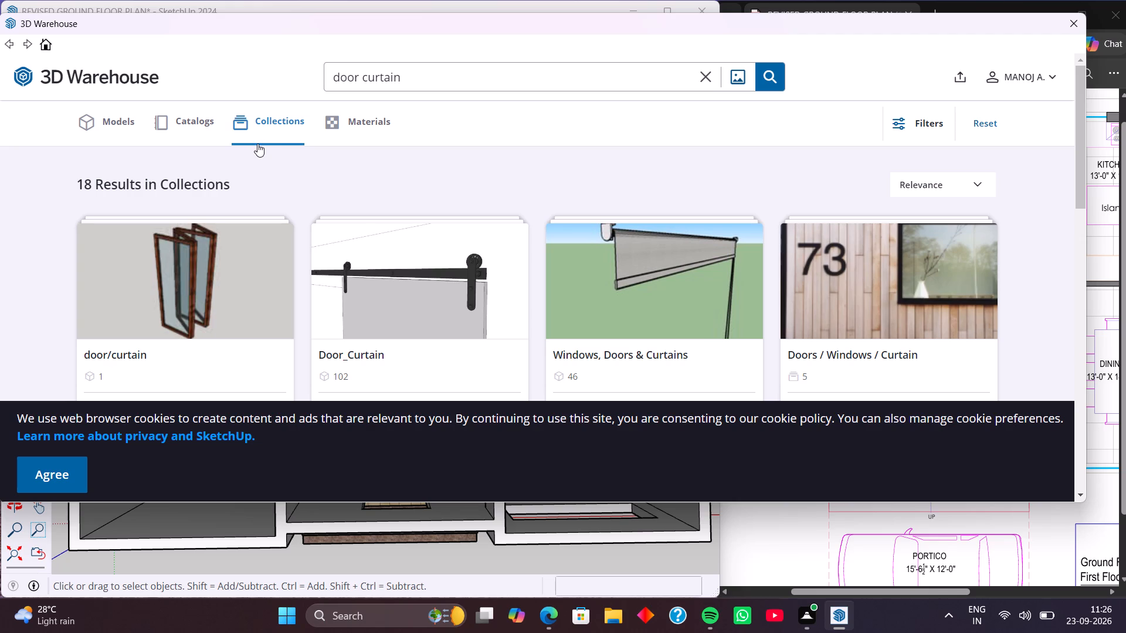
click(467, 84)
key(BackSpace)
key(BackSpace)
key(BackSpace)
key(BackSpace)
key(BackSpace)
key(BackSpace)
key(BackSpace)
key(BackSpace)
key(BackSpace)
key(BackSpace)
key(BackSpace)
key(BackSpace)
key(BackSpace)
key(BackSpace)
key(BackSpace)
key(BackSpace)
key(BackSpace)
key(BackSpace)
key(BackSpace)
key(BackSpace)
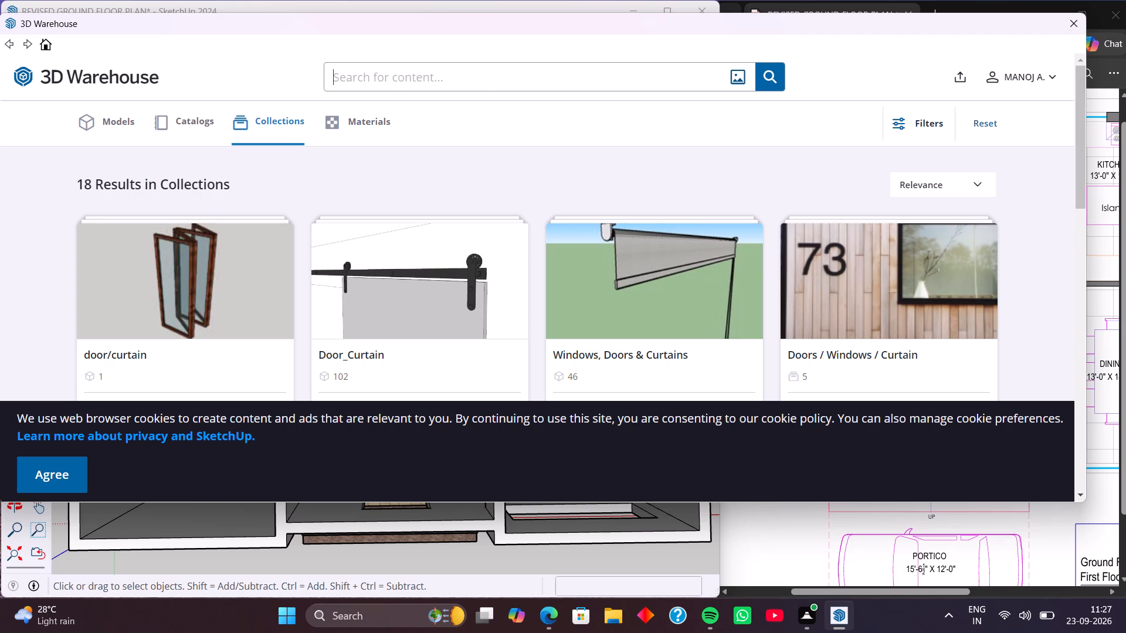
key(t)
key(v)
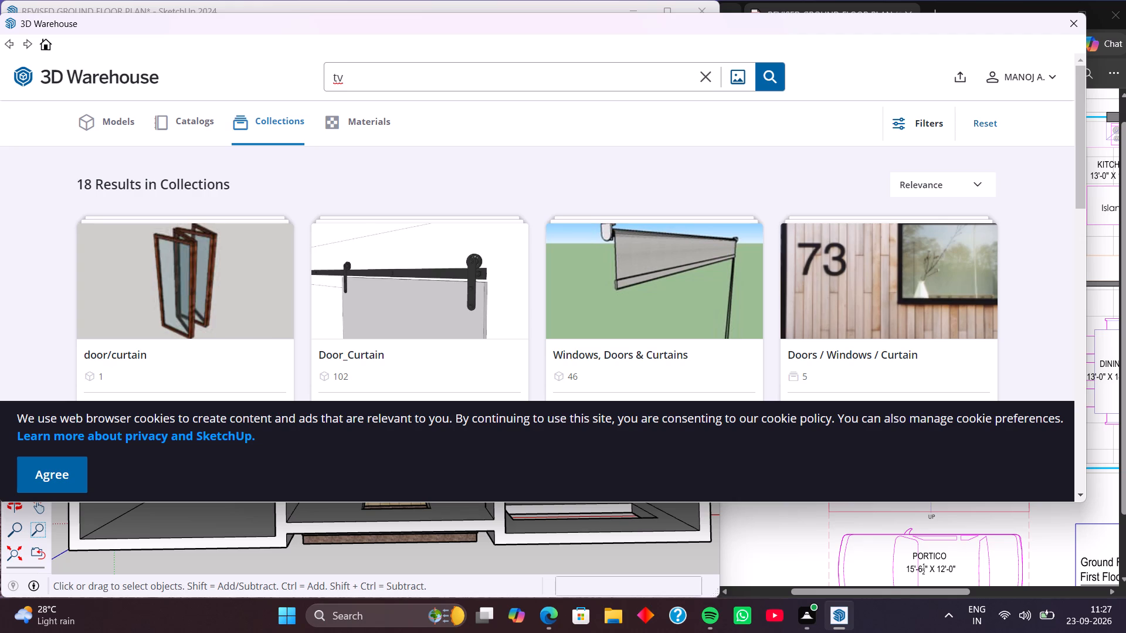
key(space)
text(unit)
key(Return)
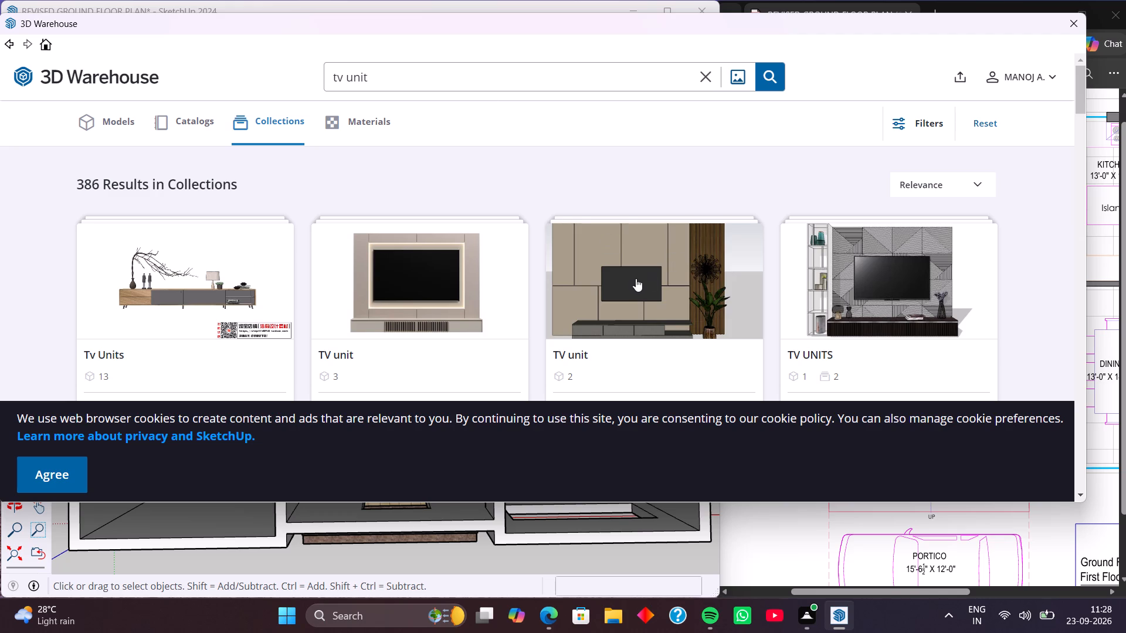
Browse the TV unit collections for a design that suits the living room.
scroll(743, 296, down, 3)
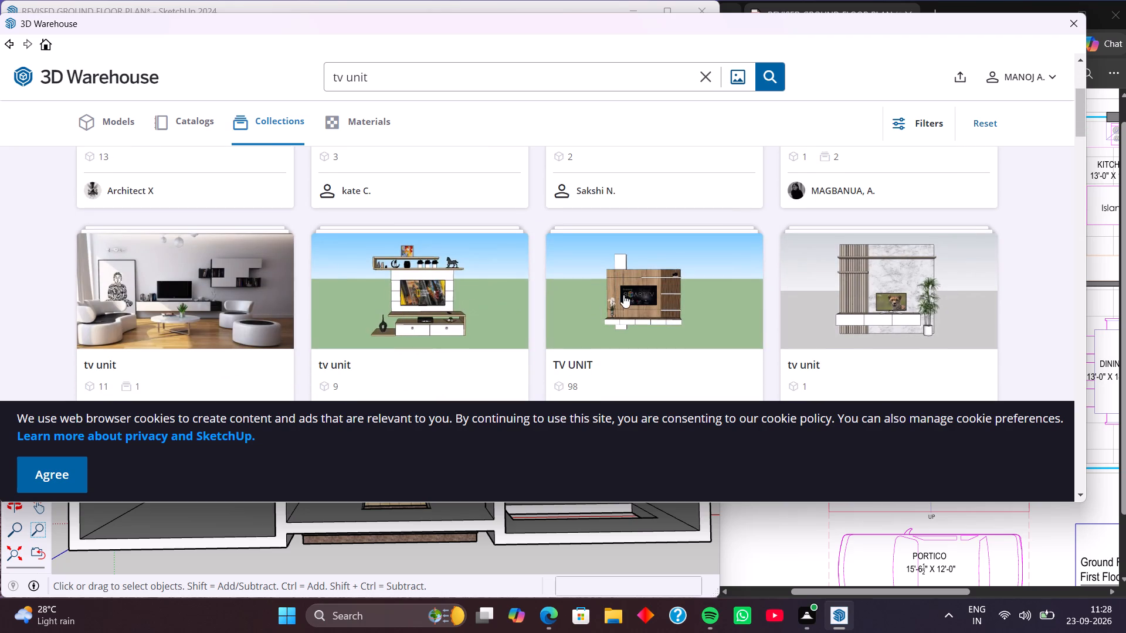
scroll(624, 295, down, 3)
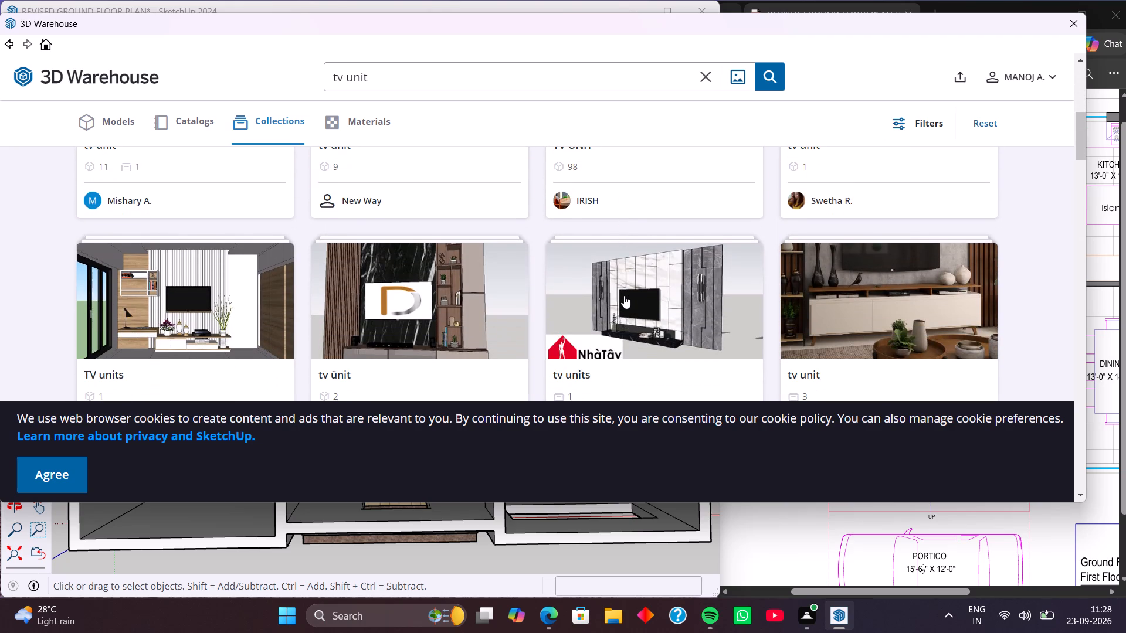
scroll(624, 295, down, 3)
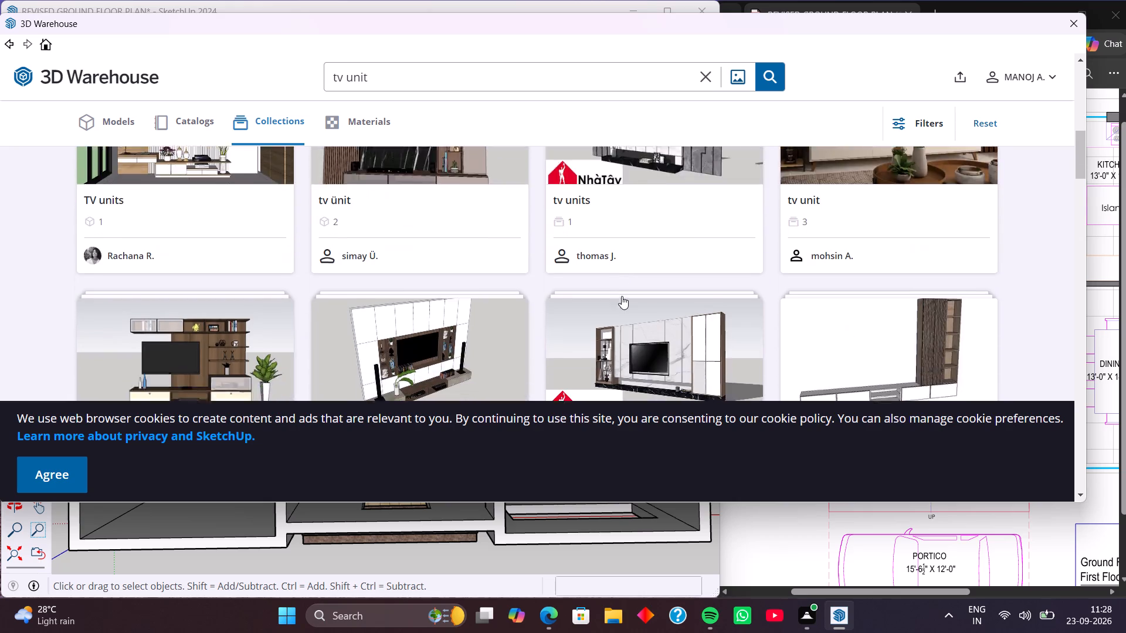
scroll(622, 296, down, 3)
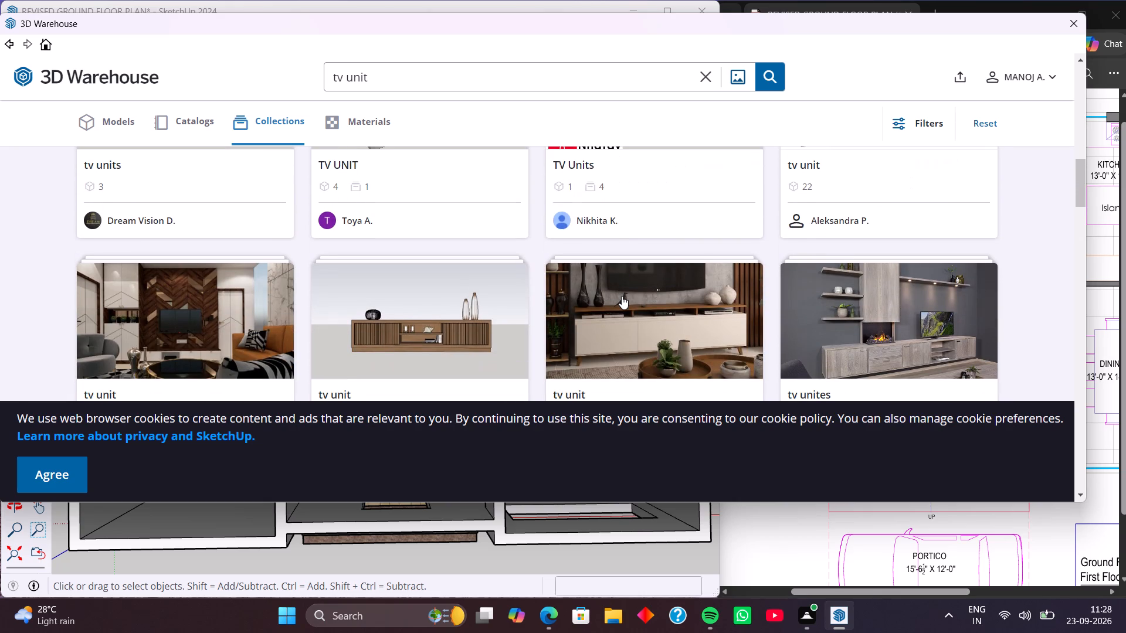
scroll(622, 296, down, 3)
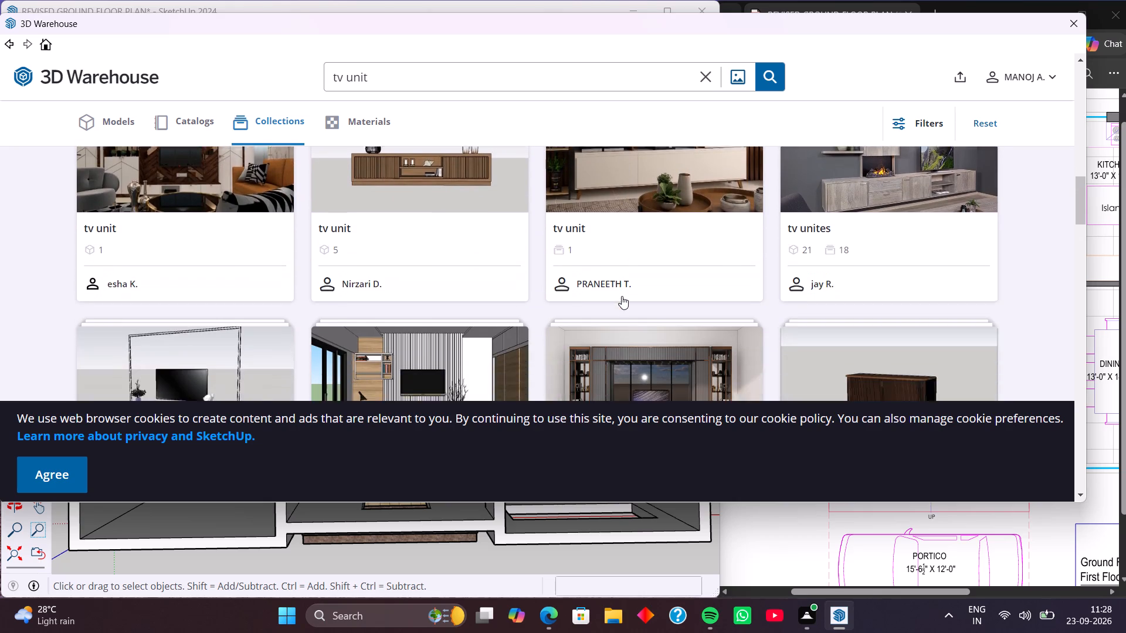
scroll(622, 296, down, 1)
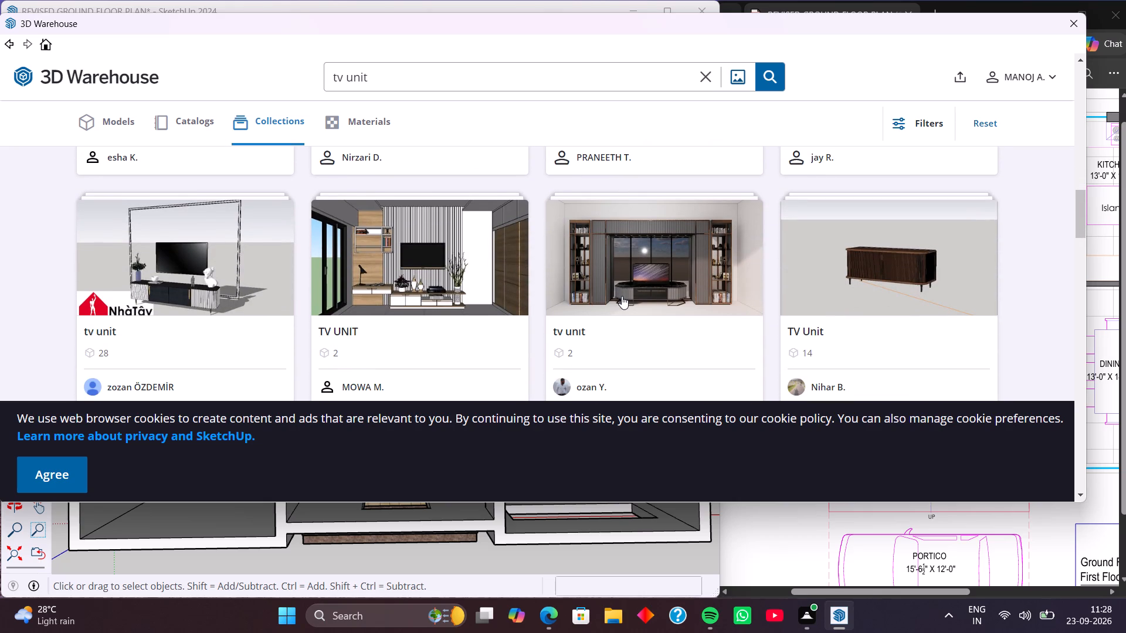
scroll(622, 296, down, 3)
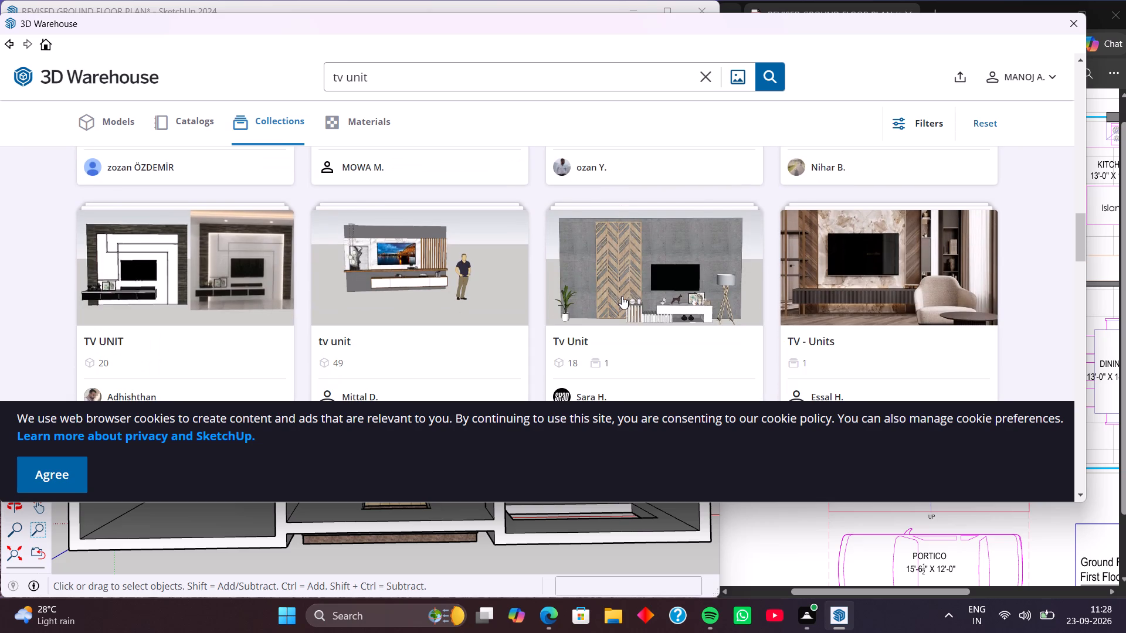
scroll(622, 296, down, 5)
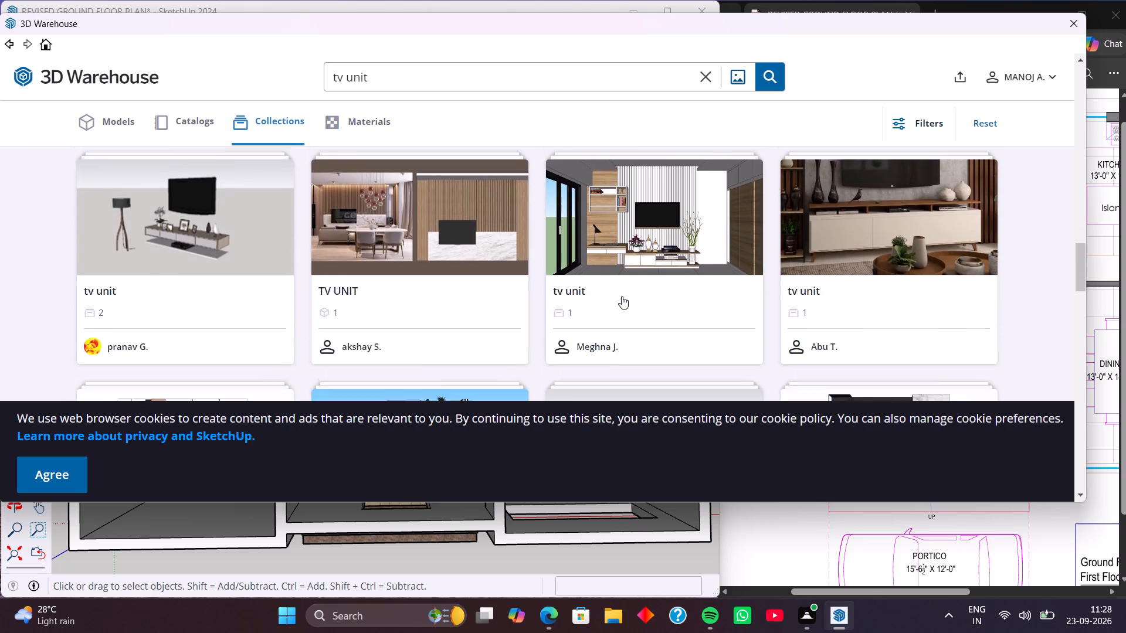
scroll(622, 296, down, 5)
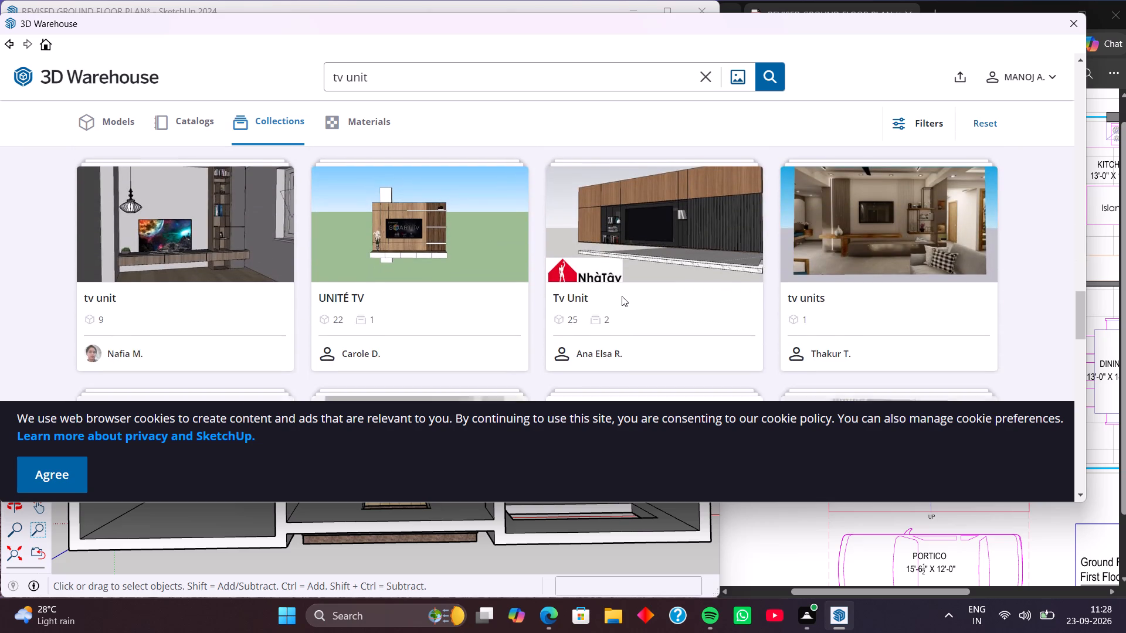
scroll(622, 296, down, 6)
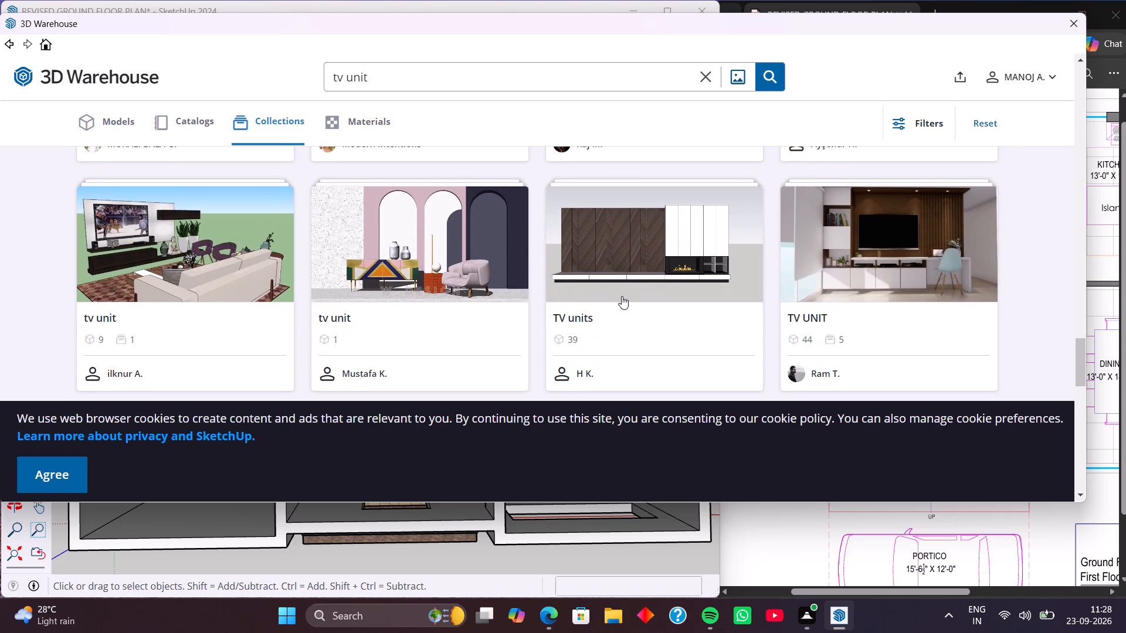
scroll(622, 296, down, 3)
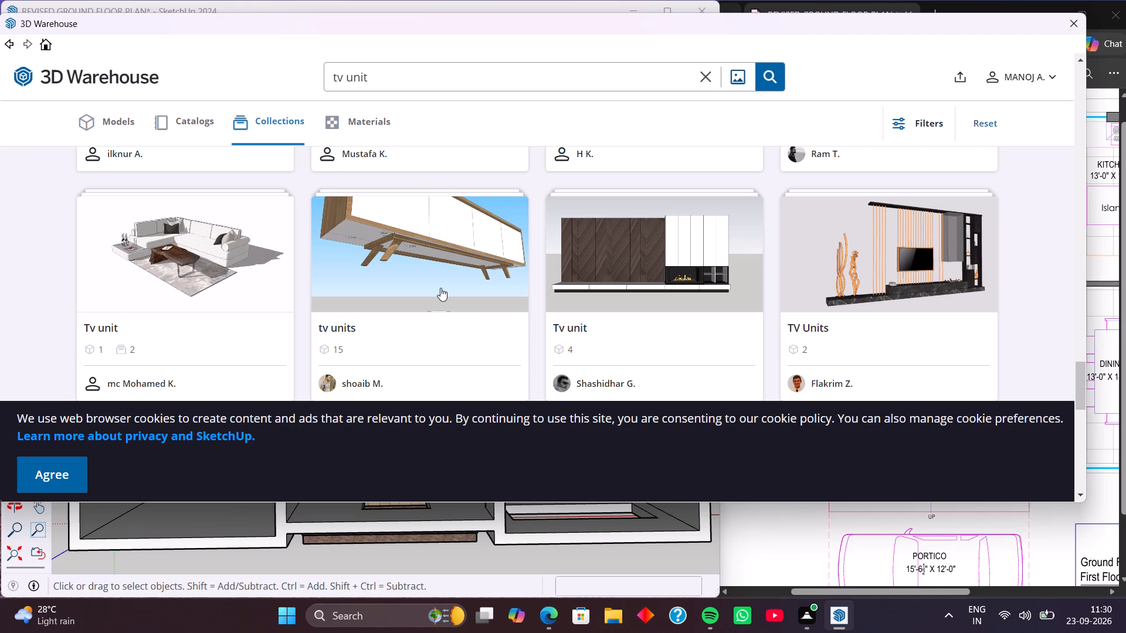
scroll(440, 288, up, 2)
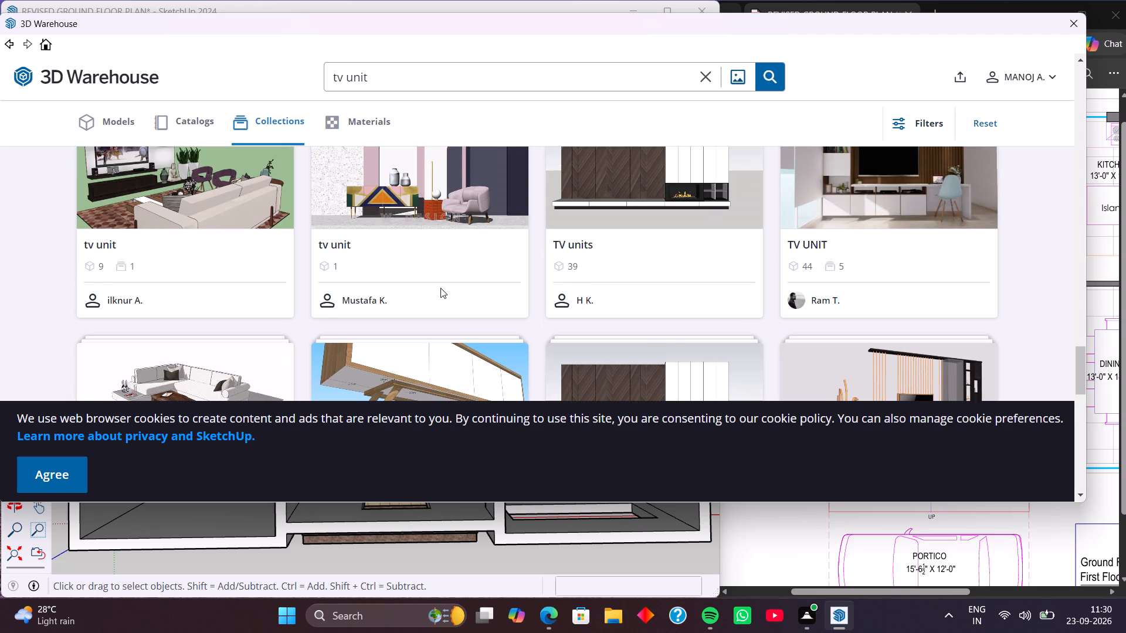
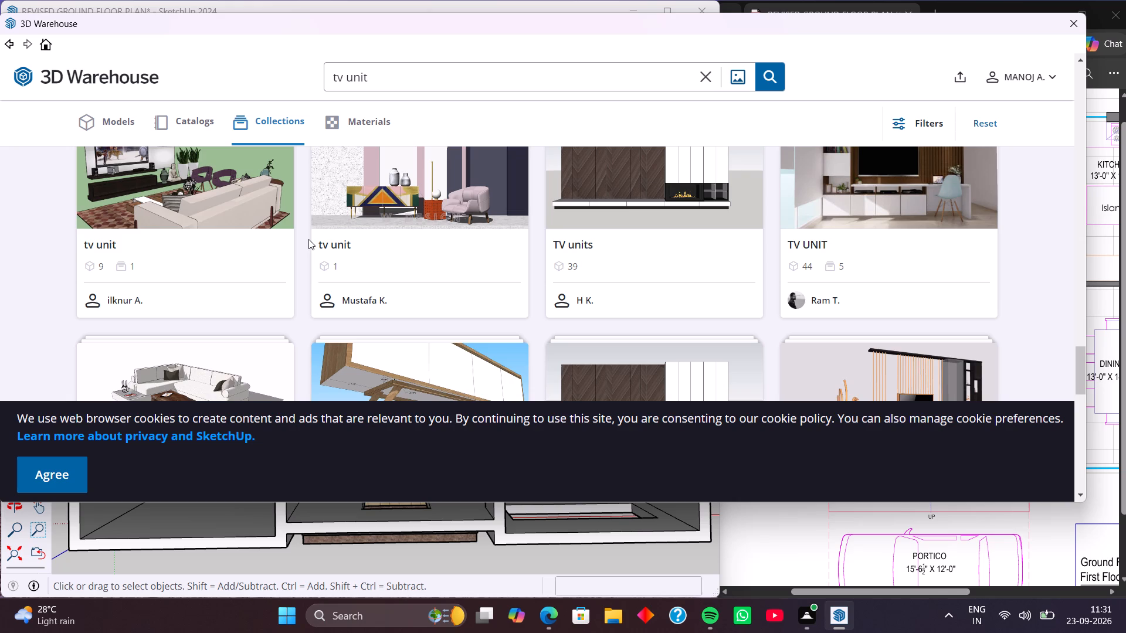
Look back through the TV unit collections for a design that suits the living room.
scroll(420, 252, up, 2)
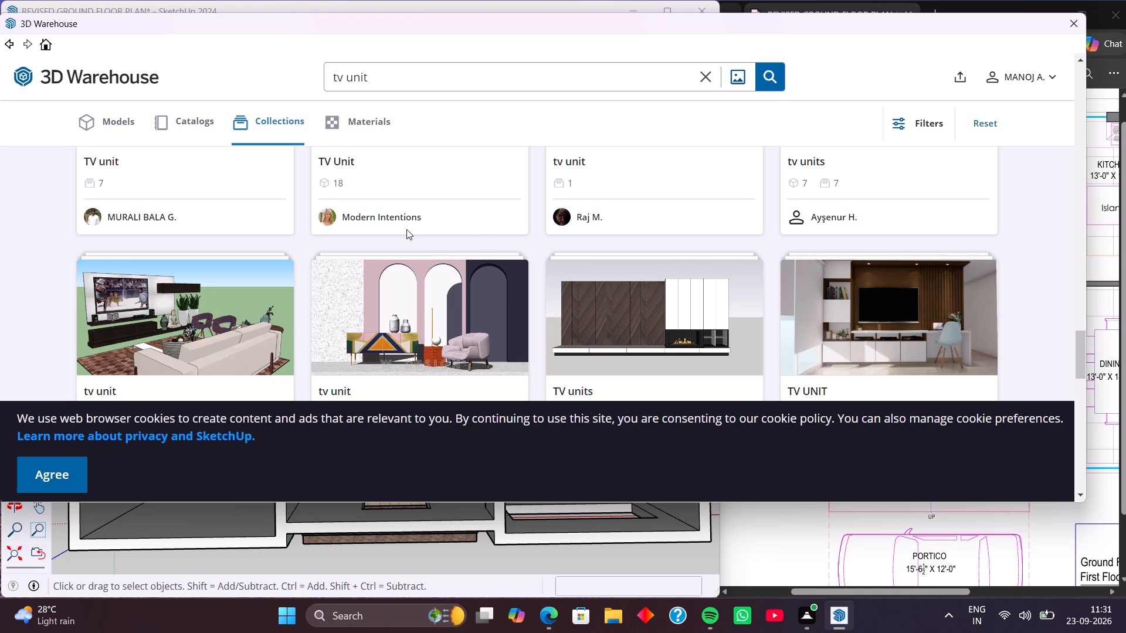
scroll(402, 210, up, 3)
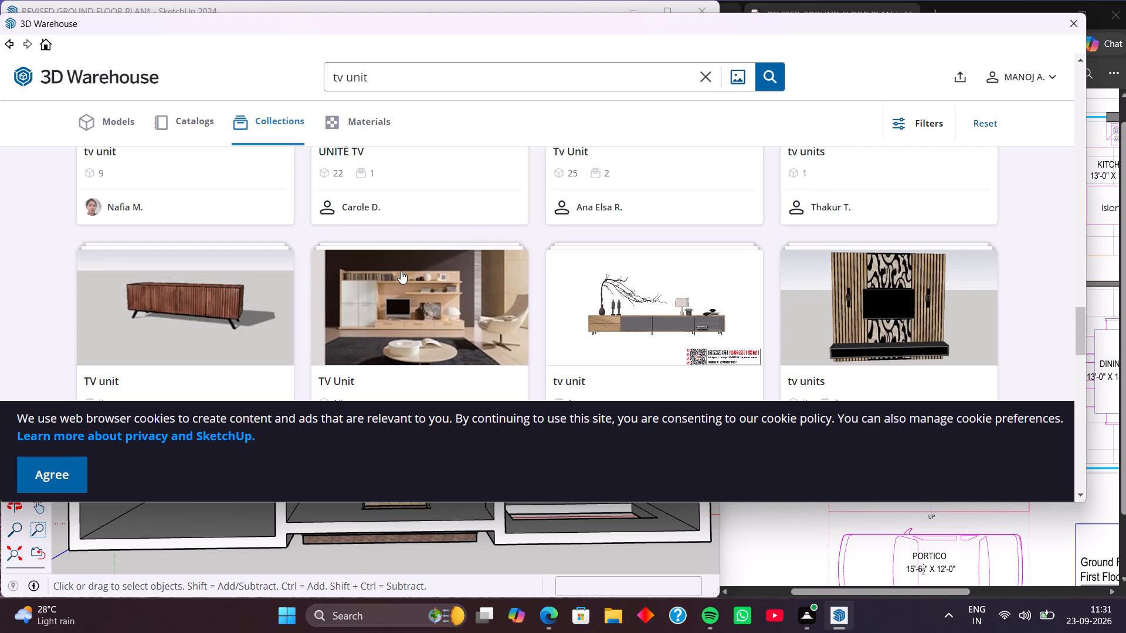
scroll(401, 271, up, 3)
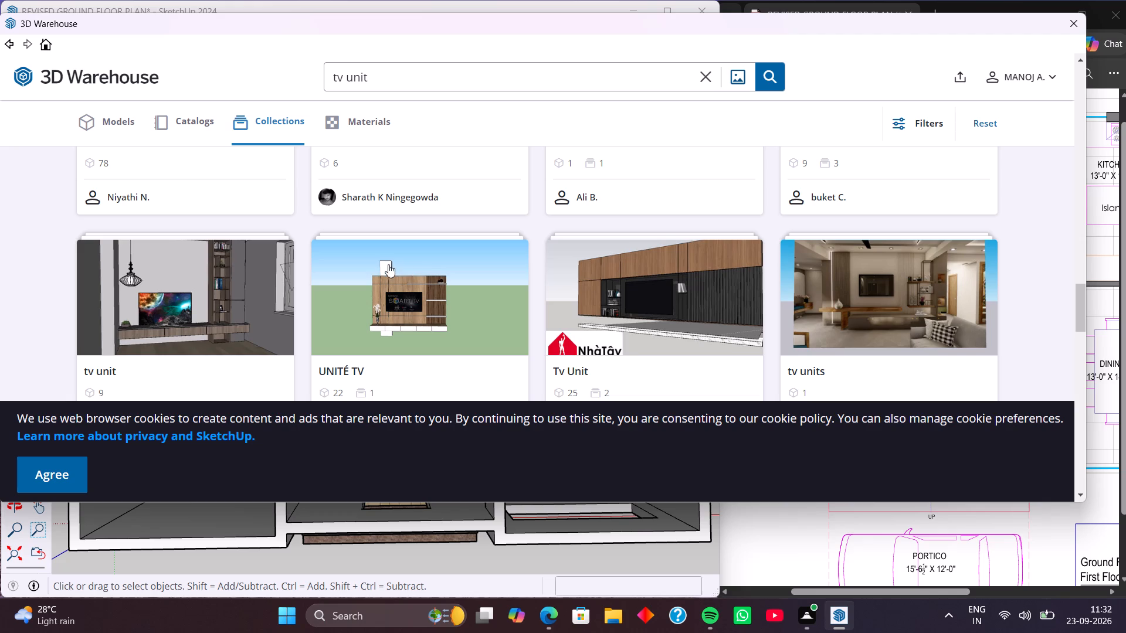
scroll(293, 311, up, 2)
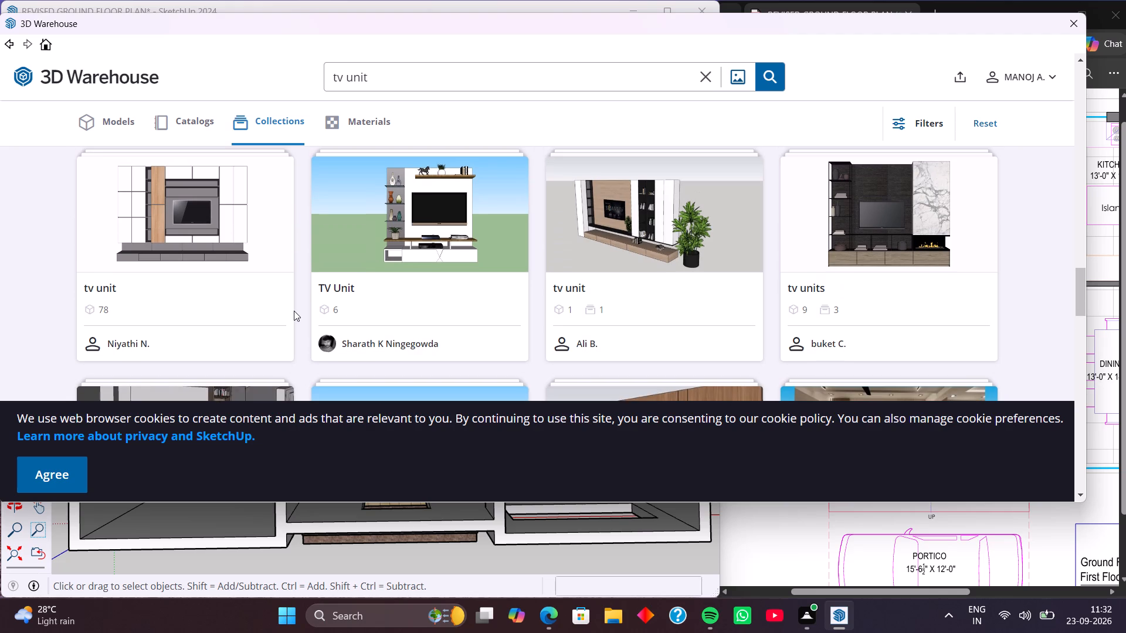
scroll(311, 298, up, 6)
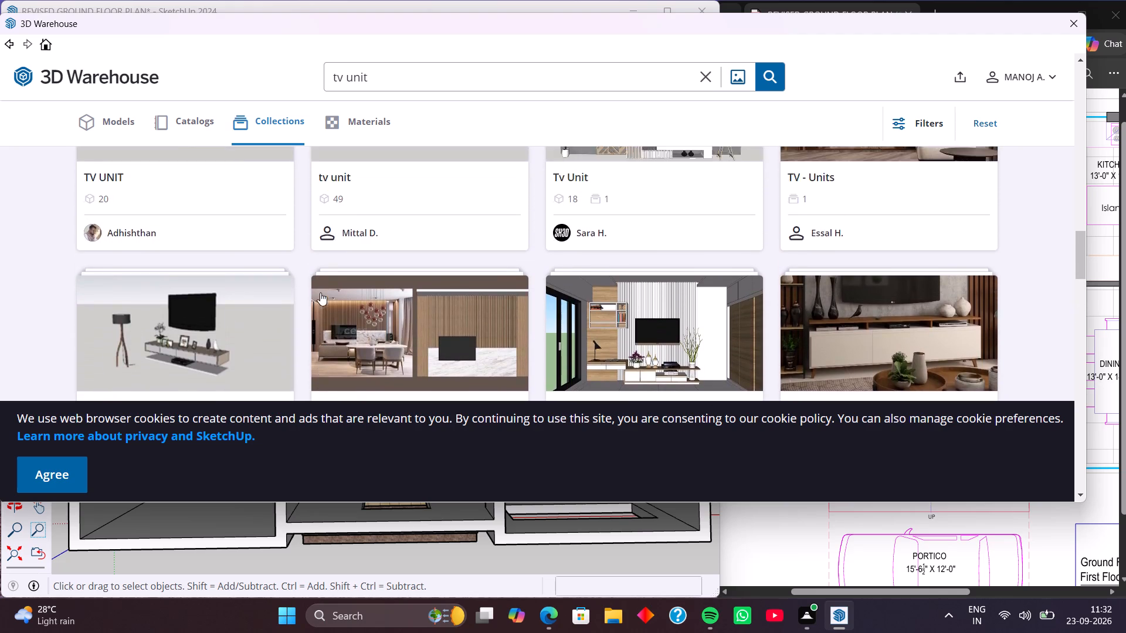
scroll(320, 292, up, 7)
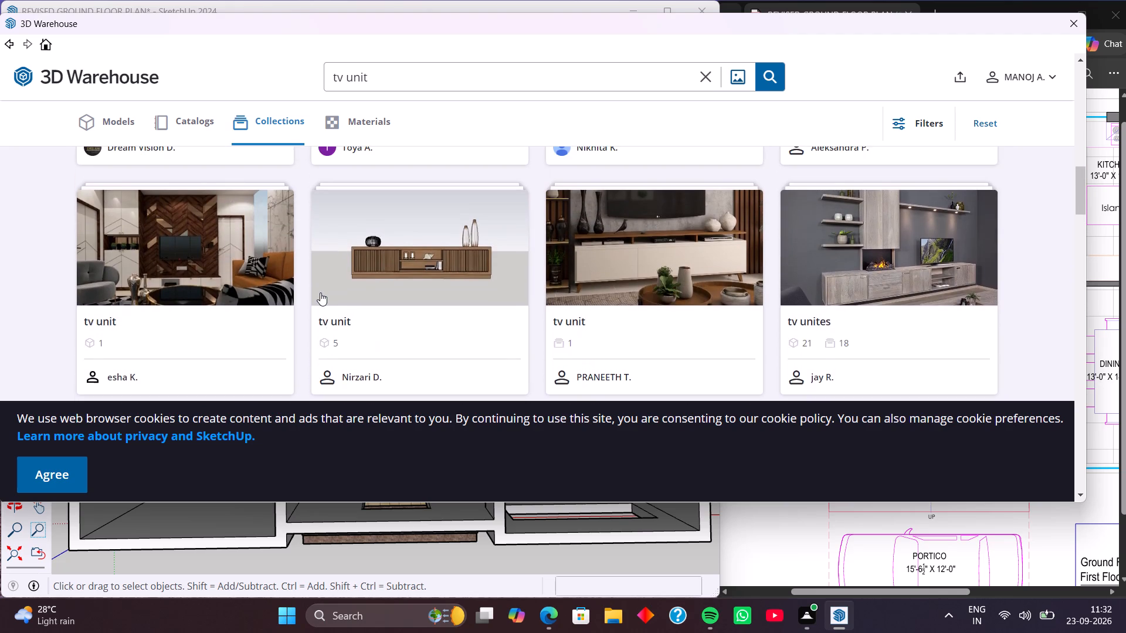
scroll(320, 292, up, 3)
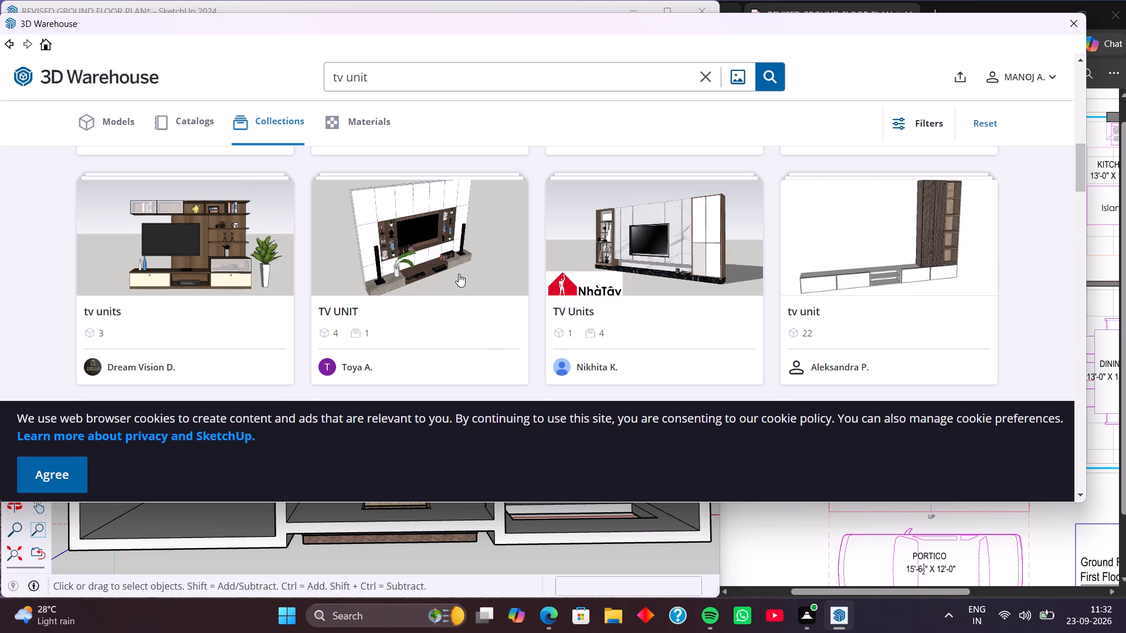
scroll(459, 273, down, 3)
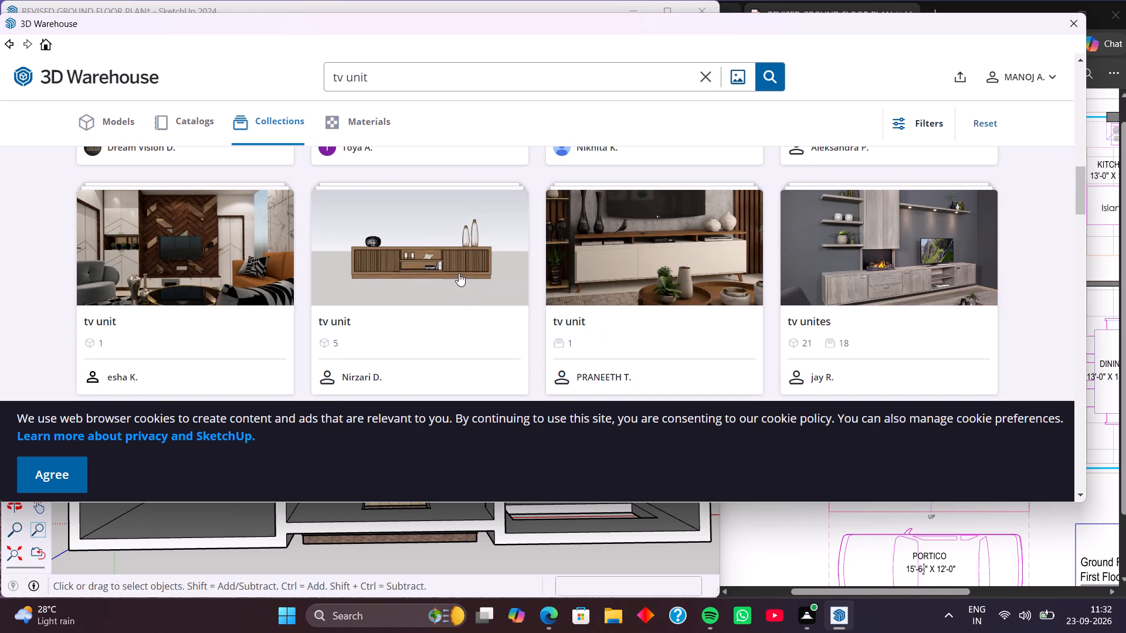
scroll(459, 273, up, 8)
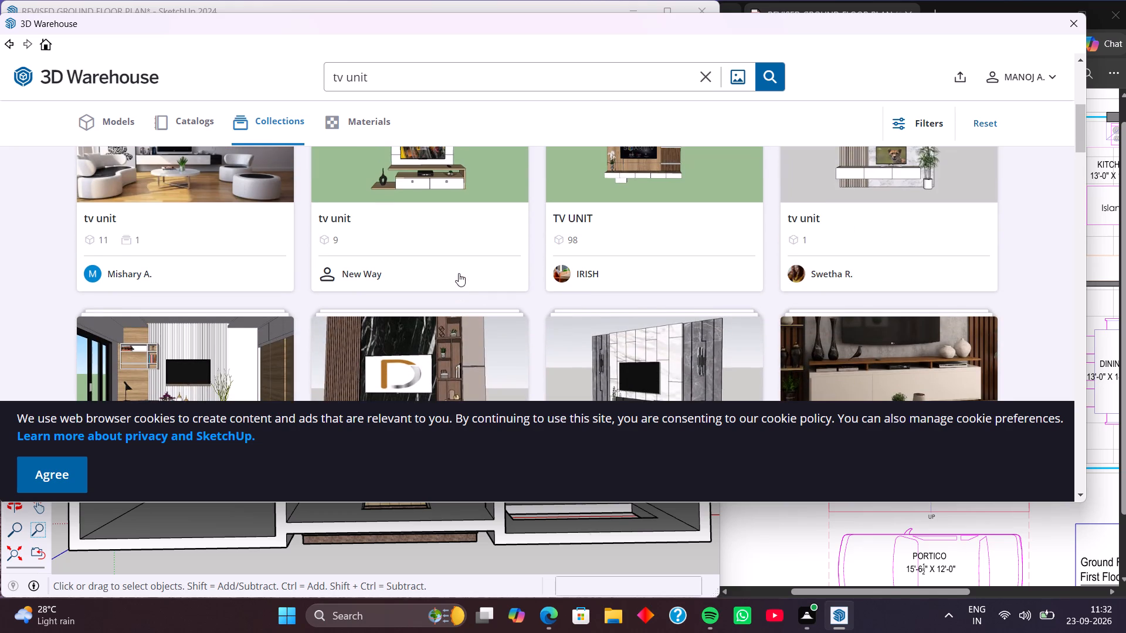
scroll(311, 250, up, 1)
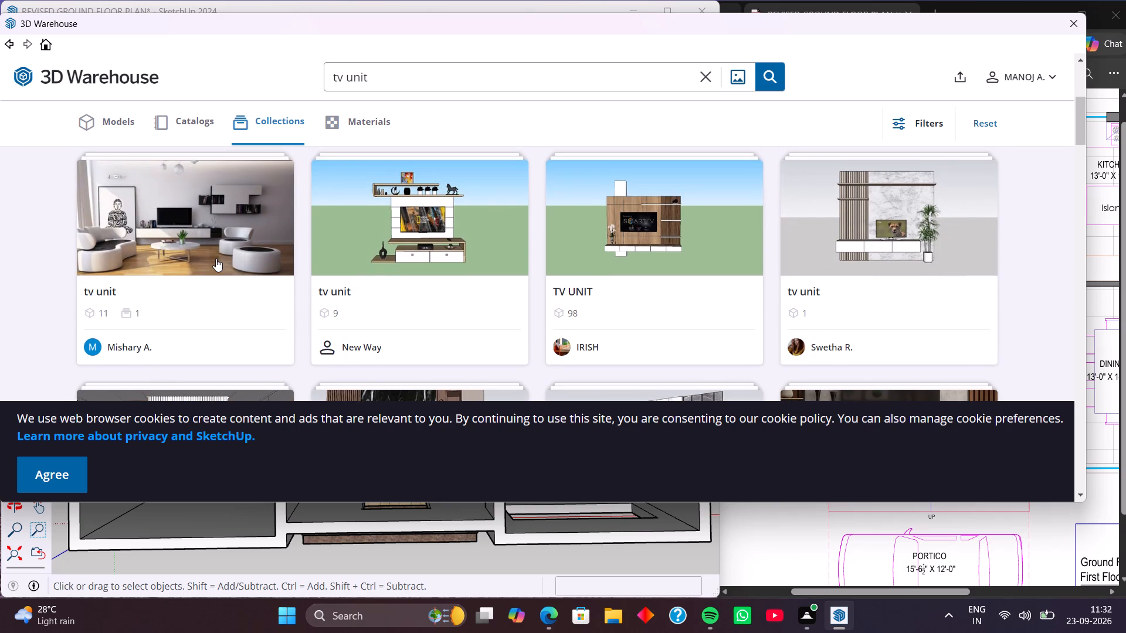
scroll(218, 273, down, 2)
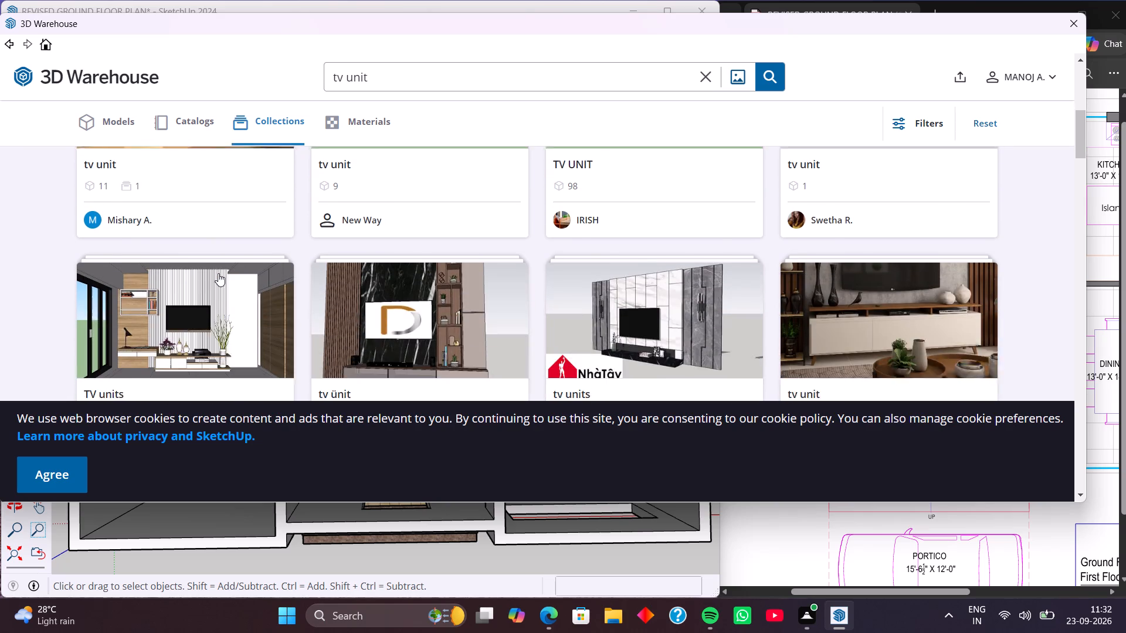
scroll(223, 216, up, 2)
Open the "tv unit" collection with the white living-room cover image and examine the models it contains.
click(223, 216)
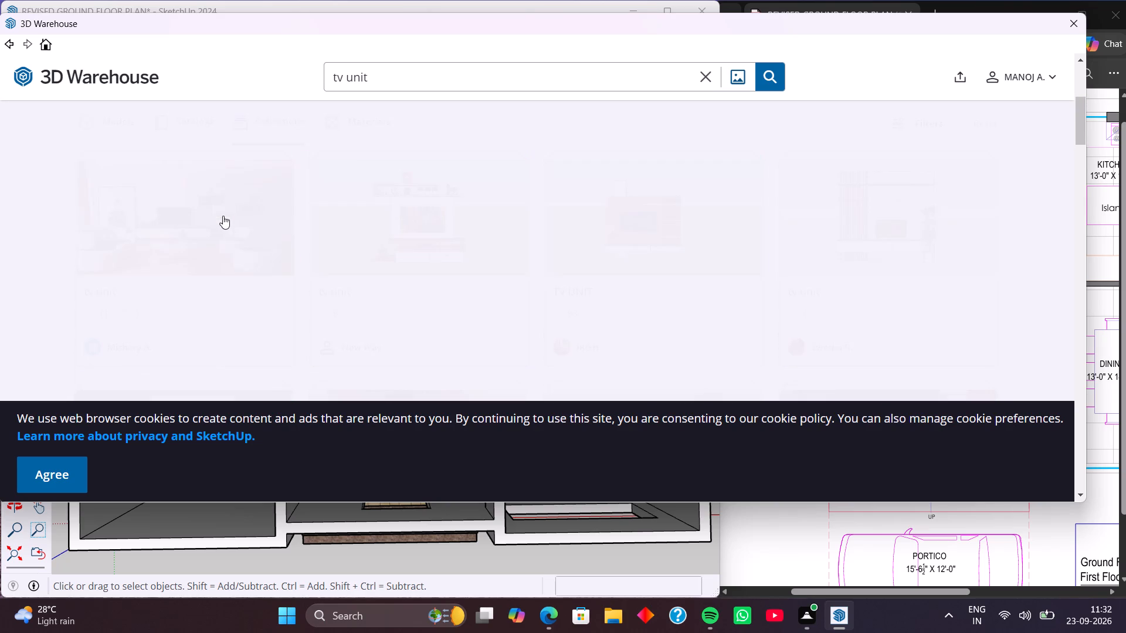
scroll(490, 233, down, 1)
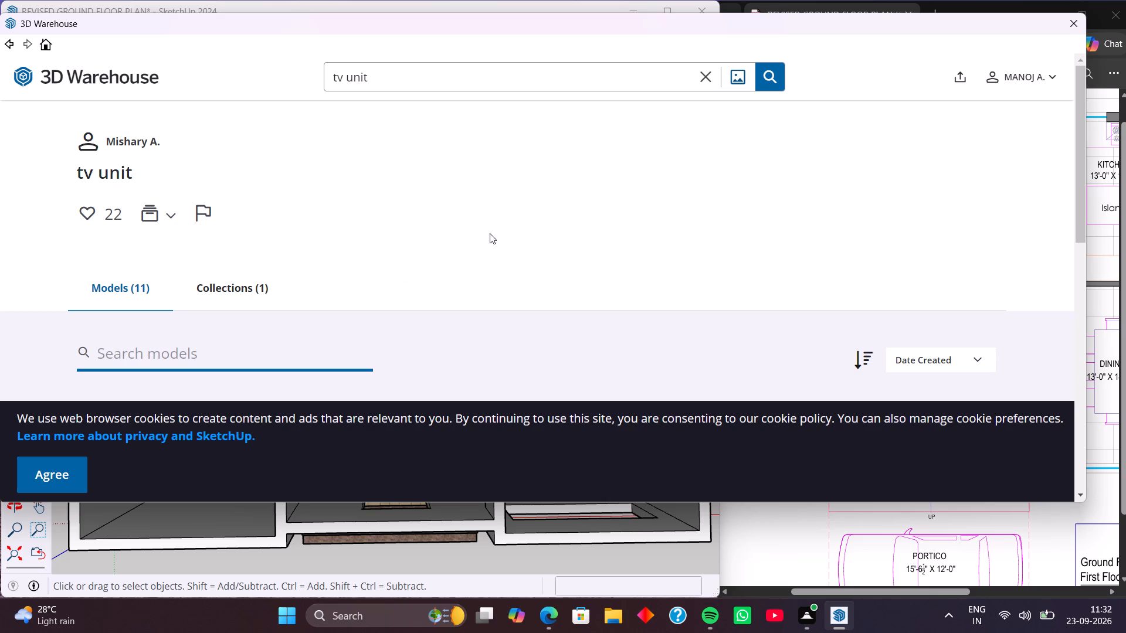
scroll(490, 233, down, 5)
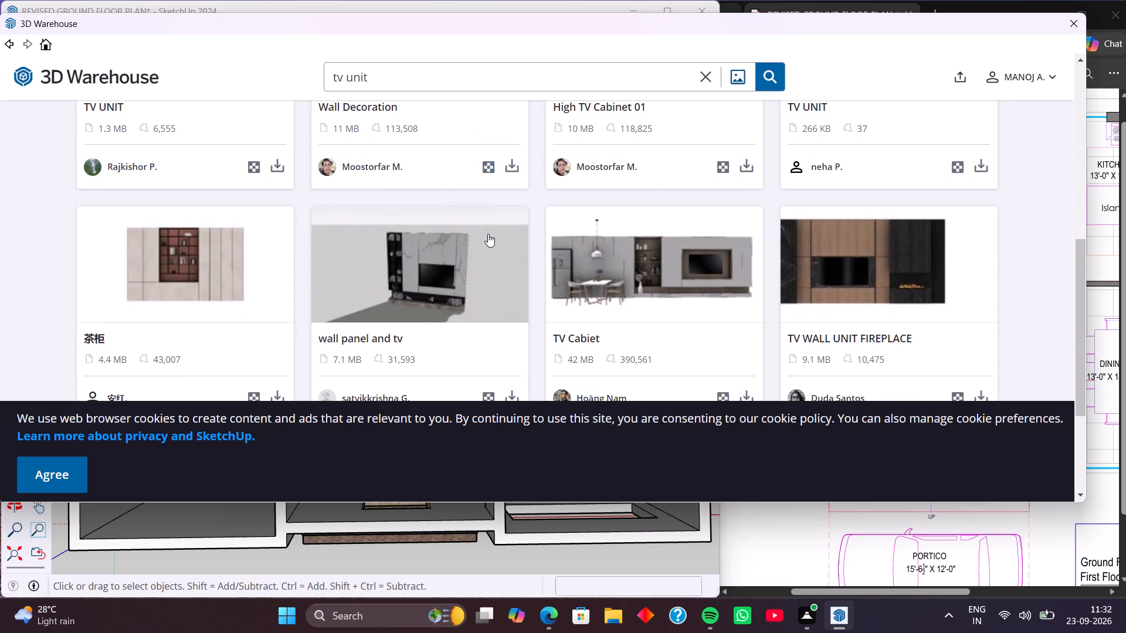
scroll(488, 234, down, 10)
scroll(714, 229, up, 2)
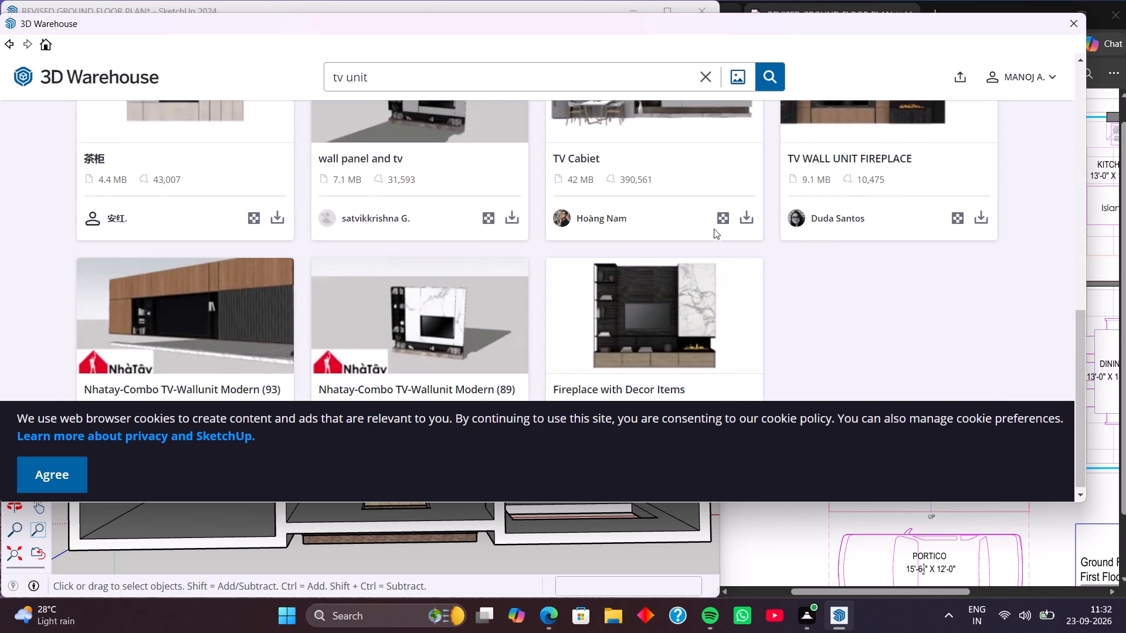
scroll(714, 229, up, 2)
scroll(644, 229, up, 4)
scroll(543, 199, up, 4)
scroll(455, 199, up, 2)
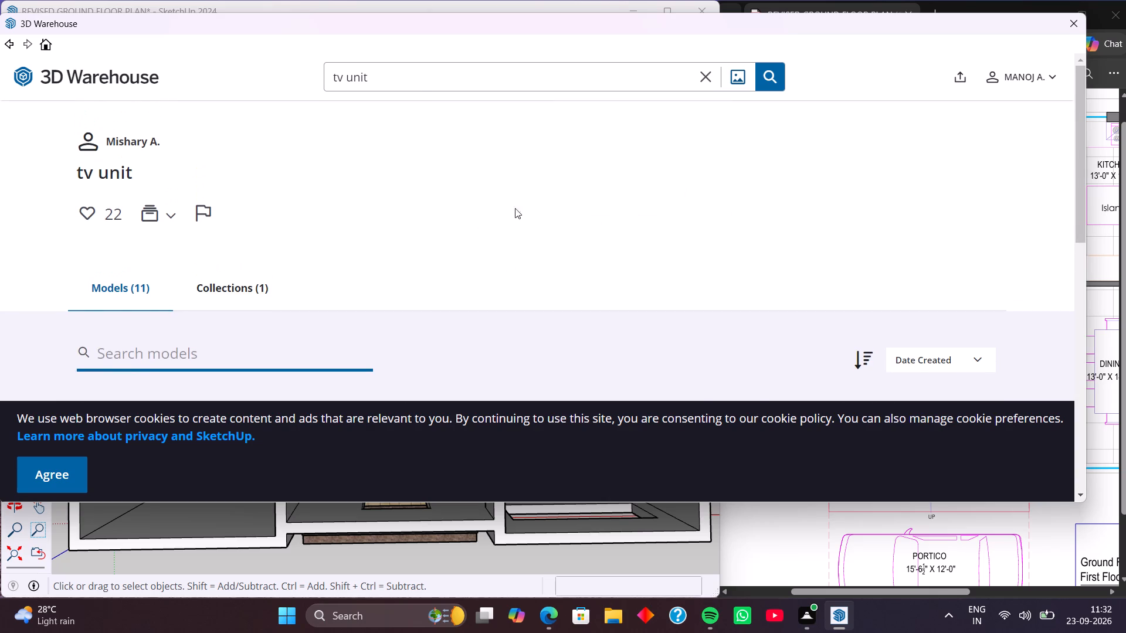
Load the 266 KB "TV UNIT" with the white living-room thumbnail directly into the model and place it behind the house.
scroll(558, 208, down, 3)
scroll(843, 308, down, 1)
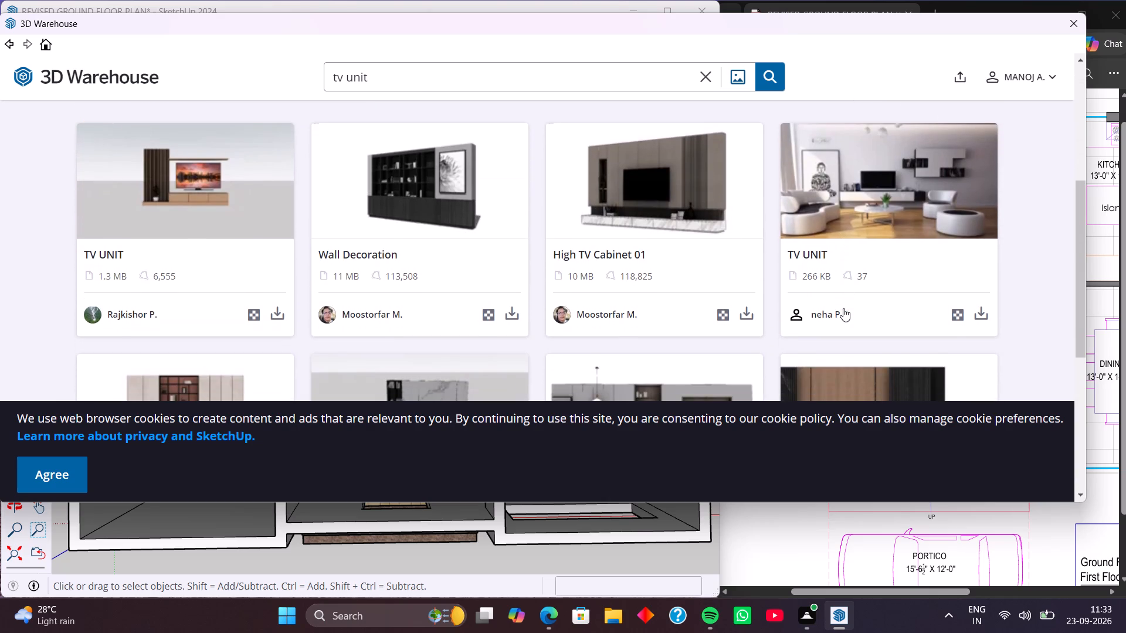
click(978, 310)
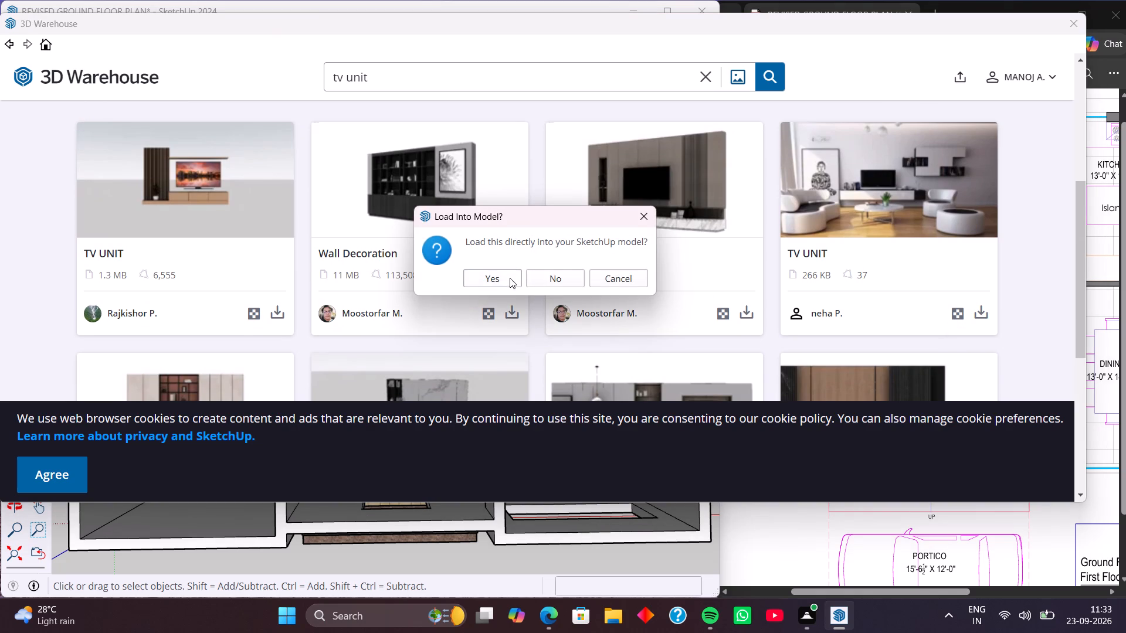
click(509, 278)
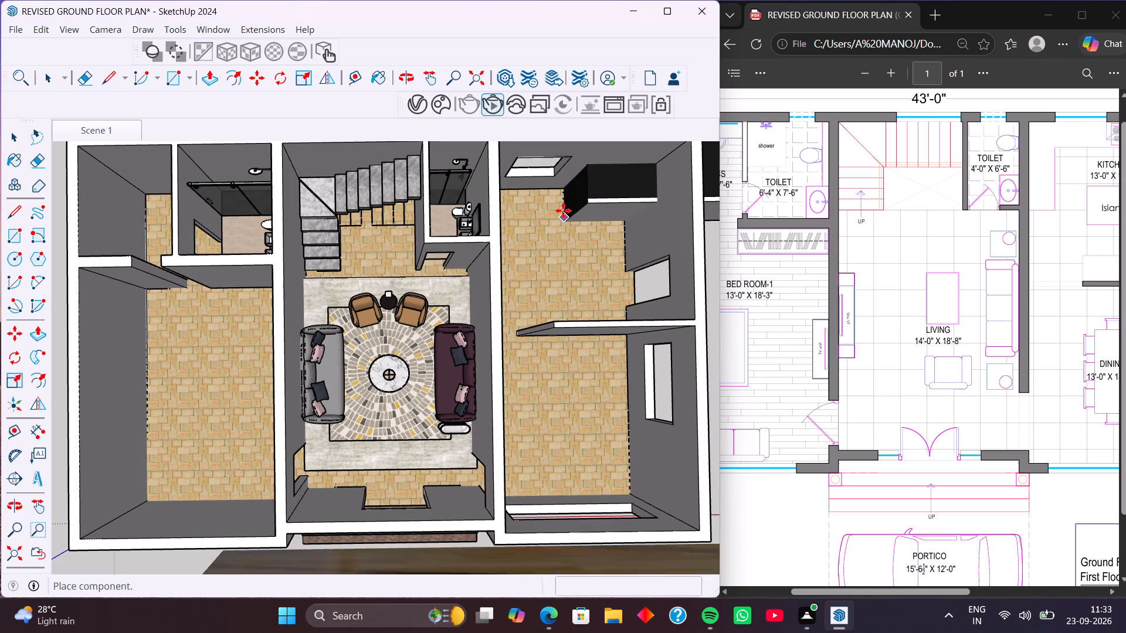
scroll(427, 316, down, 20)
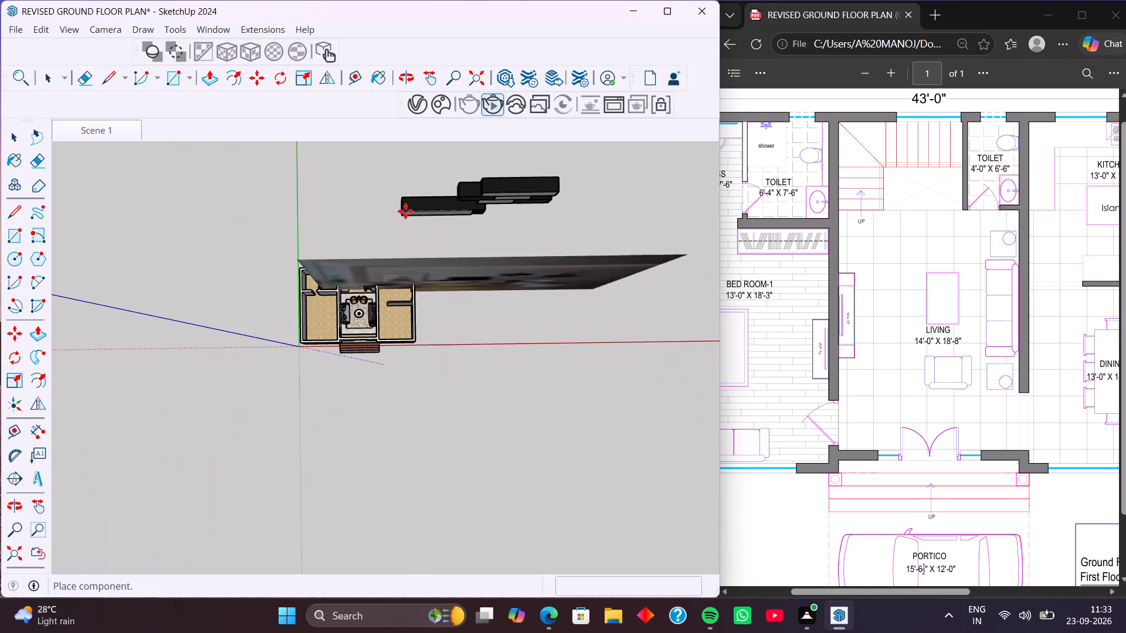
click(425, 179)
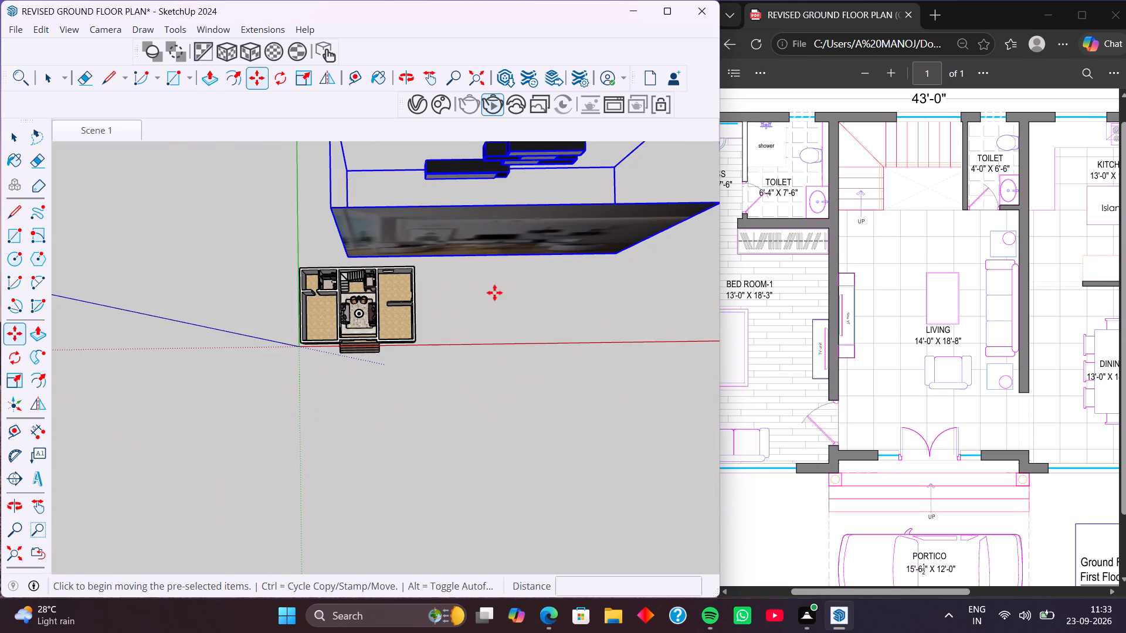
Examine the placed TV unit from all sides, checking its cabinet blocks, backdrop image and size against the house.
middle_drag(507, 301, 285, 237)
scroll(481, 301, down, 3)
middle_drag(525, 347, 340, 301)
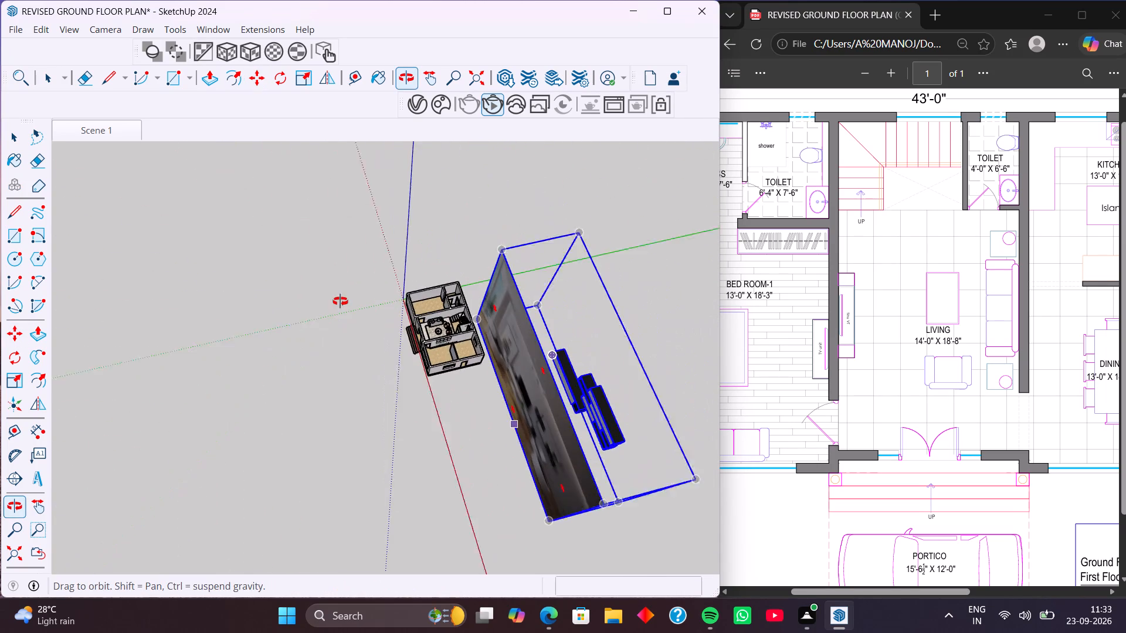
middle_drag(340, 301, 336, 300)
scroll(392, 332, down, 3)
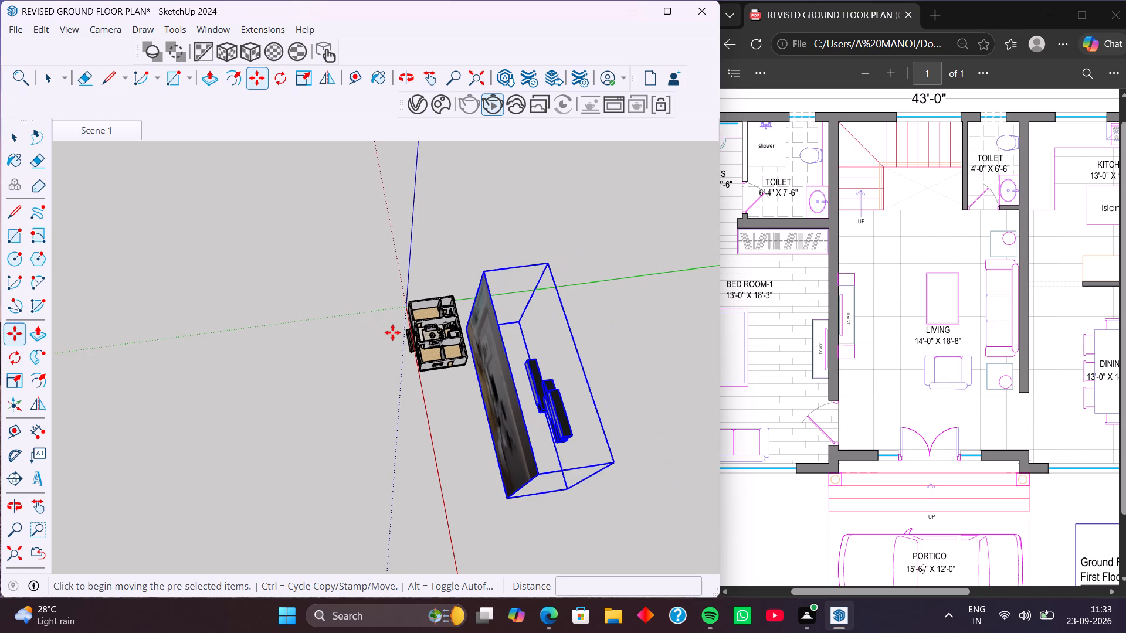
shift+middle_drag(397, 343, 194, 257)
middle_drag(453, 326, 179, 333)
middle_drag(487, 333, 333, 304)
scroll(382, 246, up, 3)
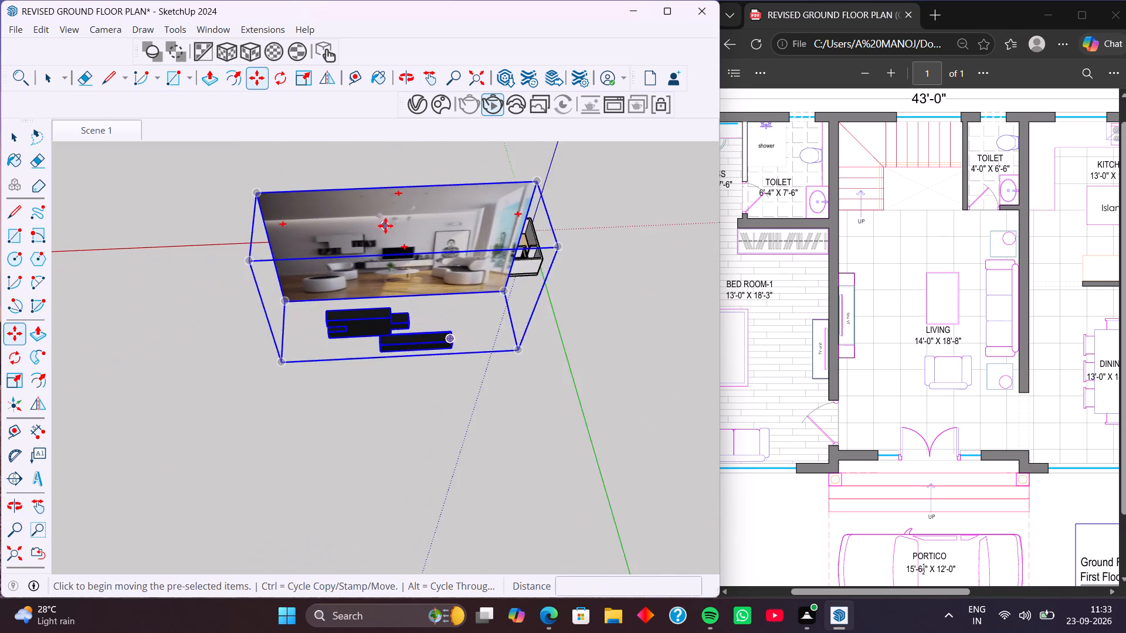
scroll(385, 226, up, 7)
middle_drag(431, 290, 388, 233)
middle_drag(455, 281, 447, 269)
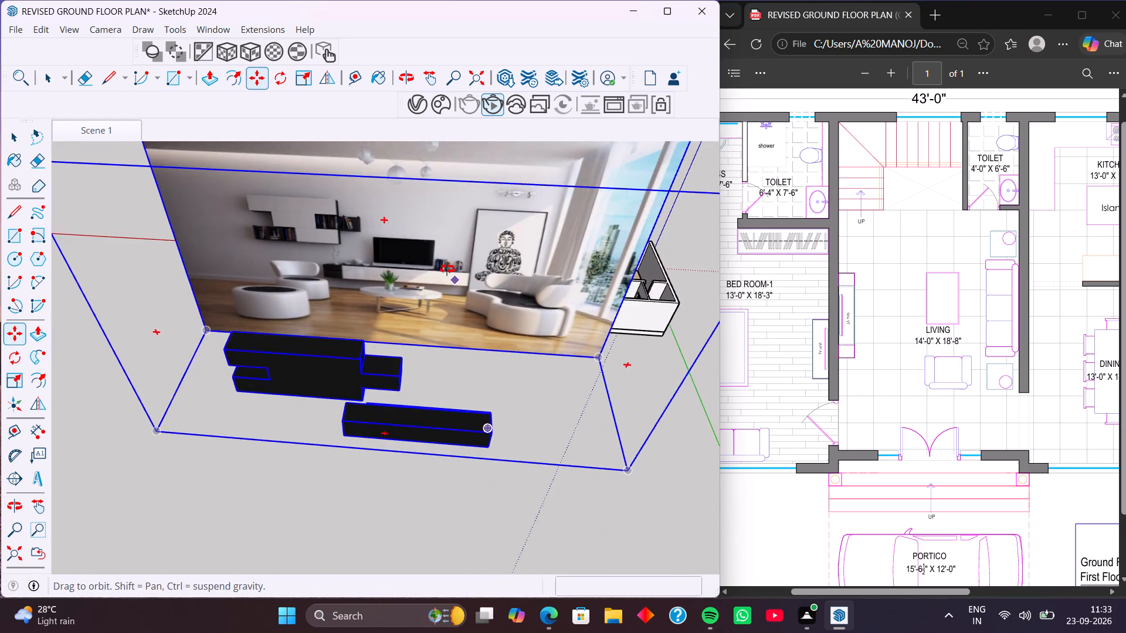
middle_drag(447, 269, 433, 207)
middle_drag(539, 375, 314, 431)
middle_drag(441, 393, 228, 326)
middle_drag(490, 361, 442, 349)
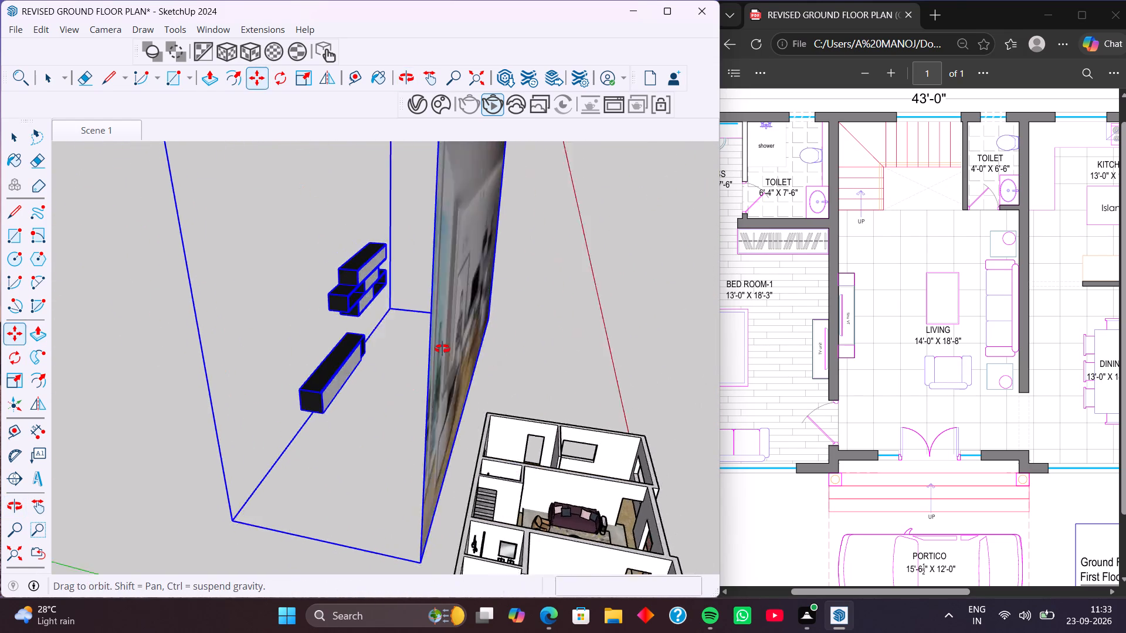
middle_drag(442, 349, 327, 304)
middle_drag(523, 377, 309, 329)
scroll(523, 377, up, 1)
scroll(502, 352, down, 5)
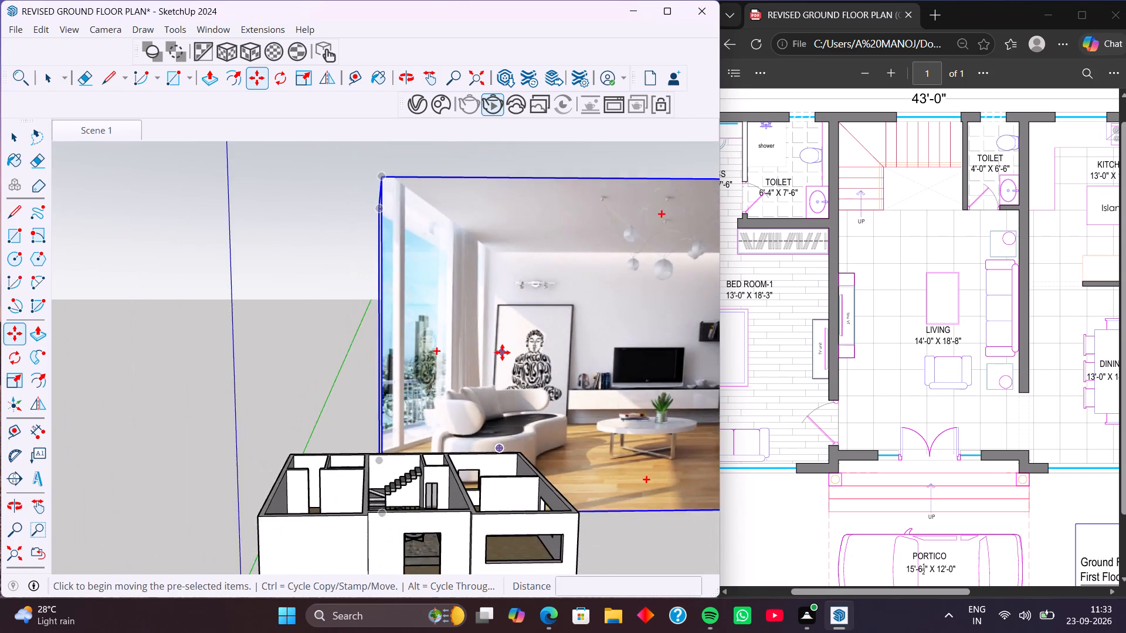
scroll(502, 352, down, 3)
middle_drag(507, 359, 538, 455)
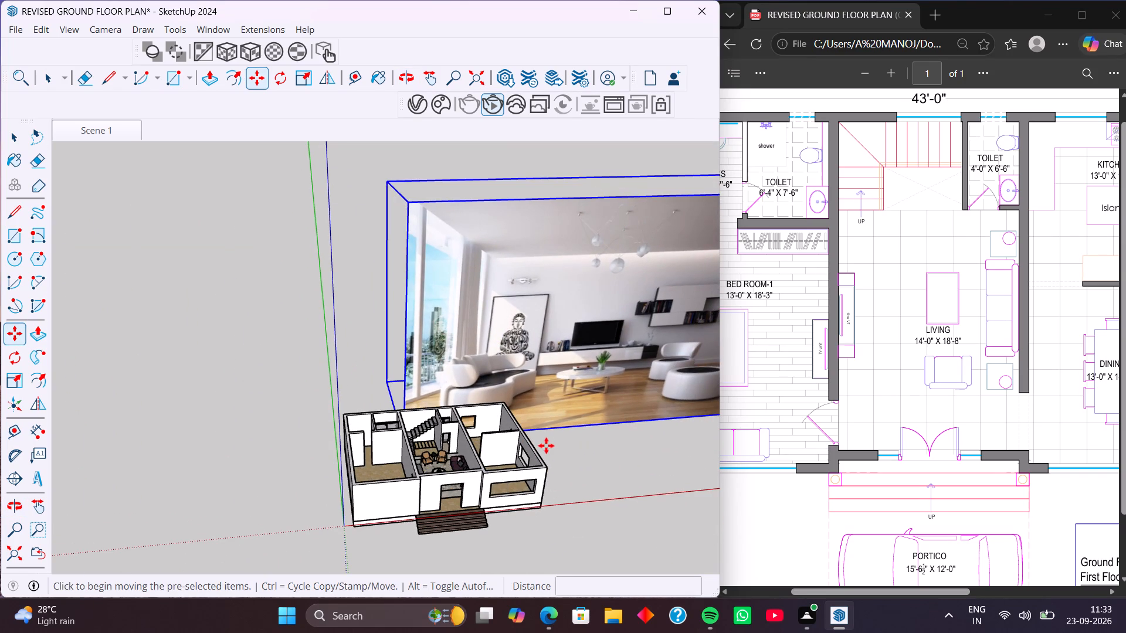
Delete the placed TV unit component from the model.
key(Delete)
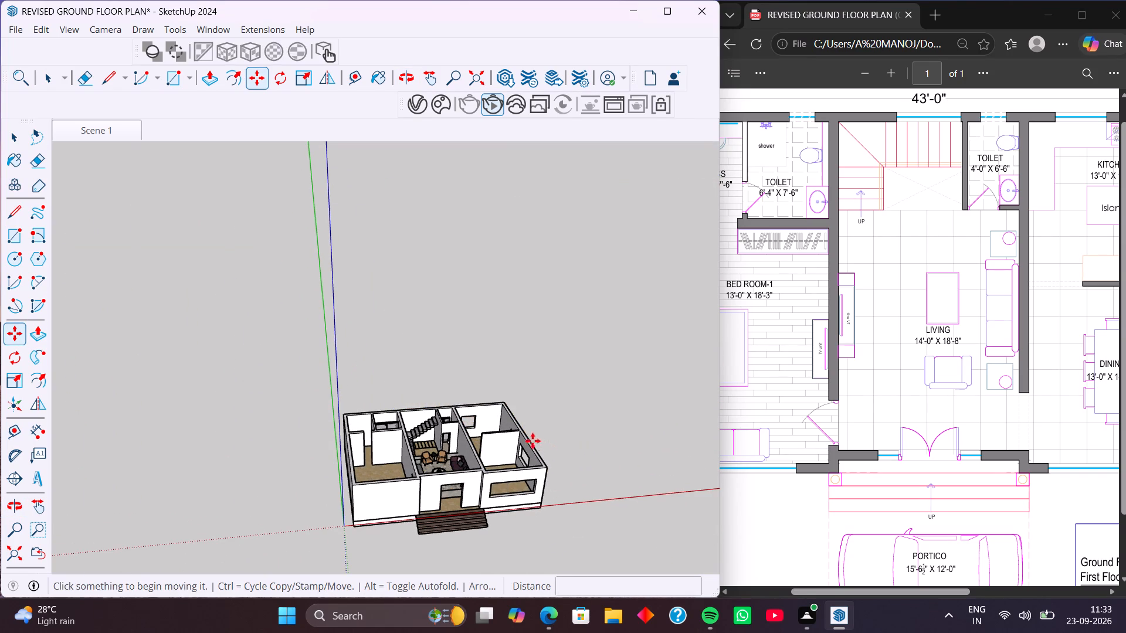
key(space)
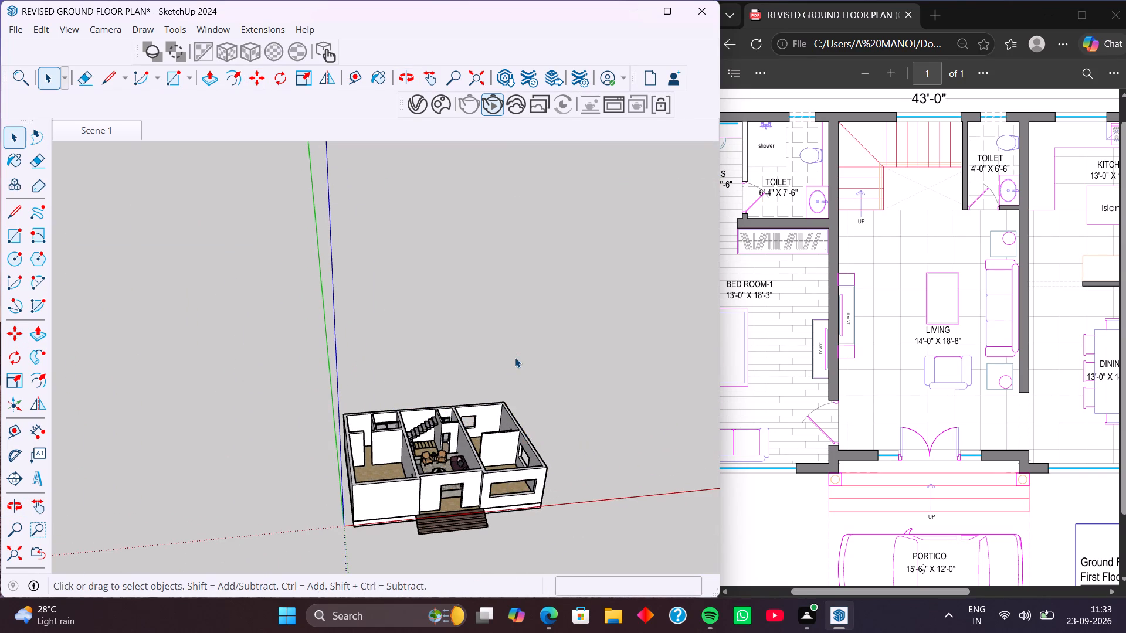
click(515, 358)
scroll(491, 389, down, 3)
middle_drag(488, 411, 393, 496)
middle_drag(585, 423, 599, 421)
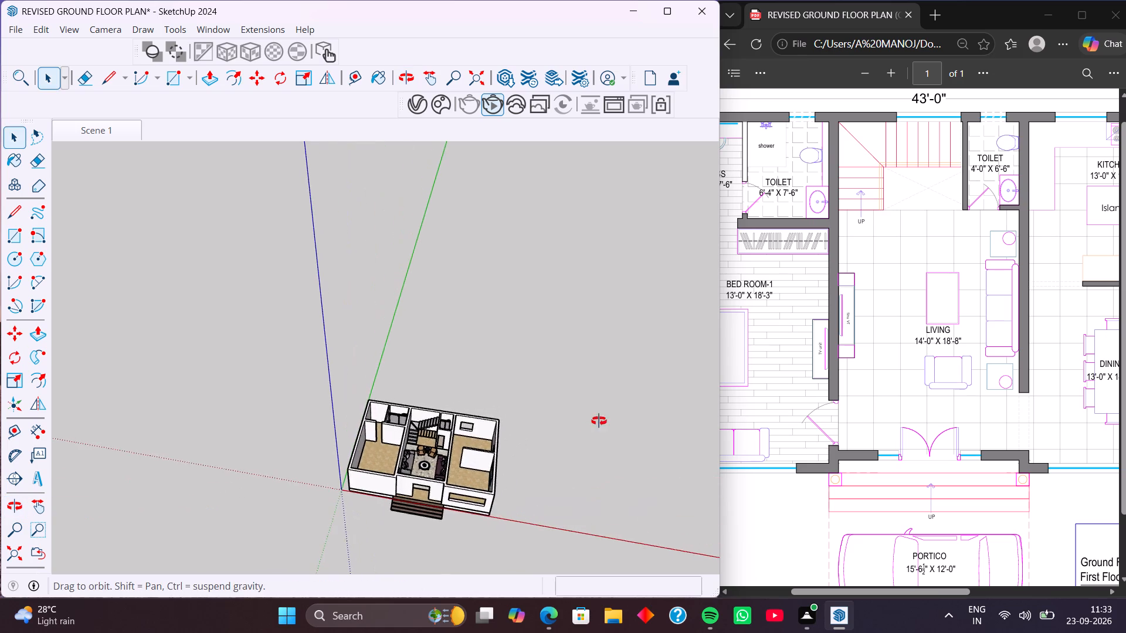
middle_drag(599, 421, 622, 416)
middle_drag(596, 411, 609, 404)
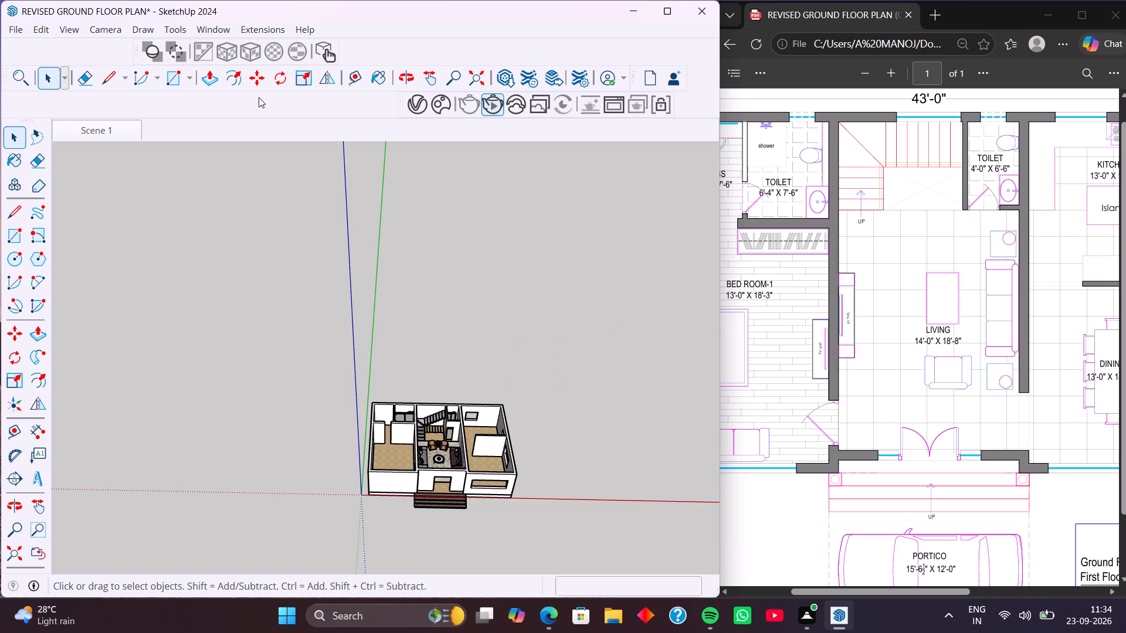
Reopen 3D Warehouse and examine the models in the "tv unit" collection for another suitable TV unit.
click(213, 31)
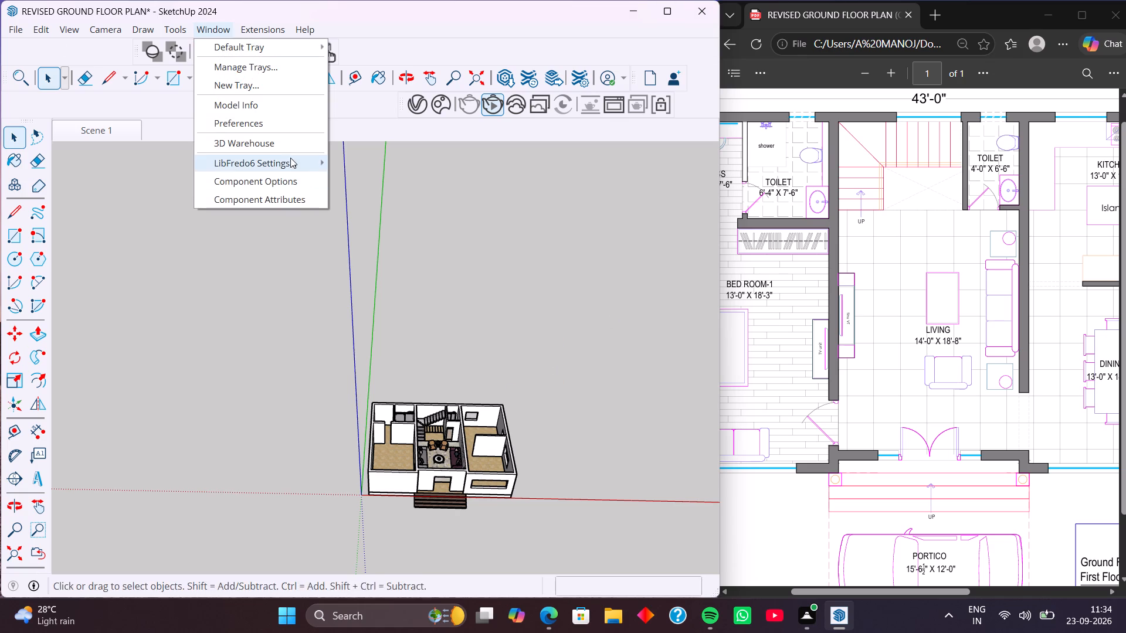
click(292, 142)
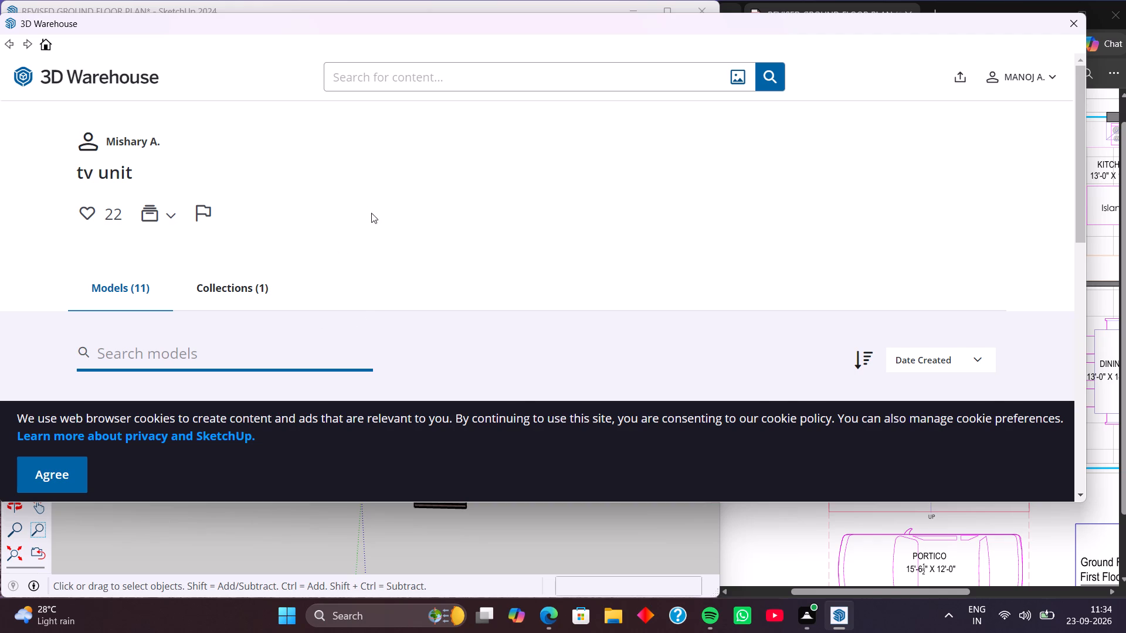
scroll(474, 216, down, 3)
scroll(480, 184, up, 1)
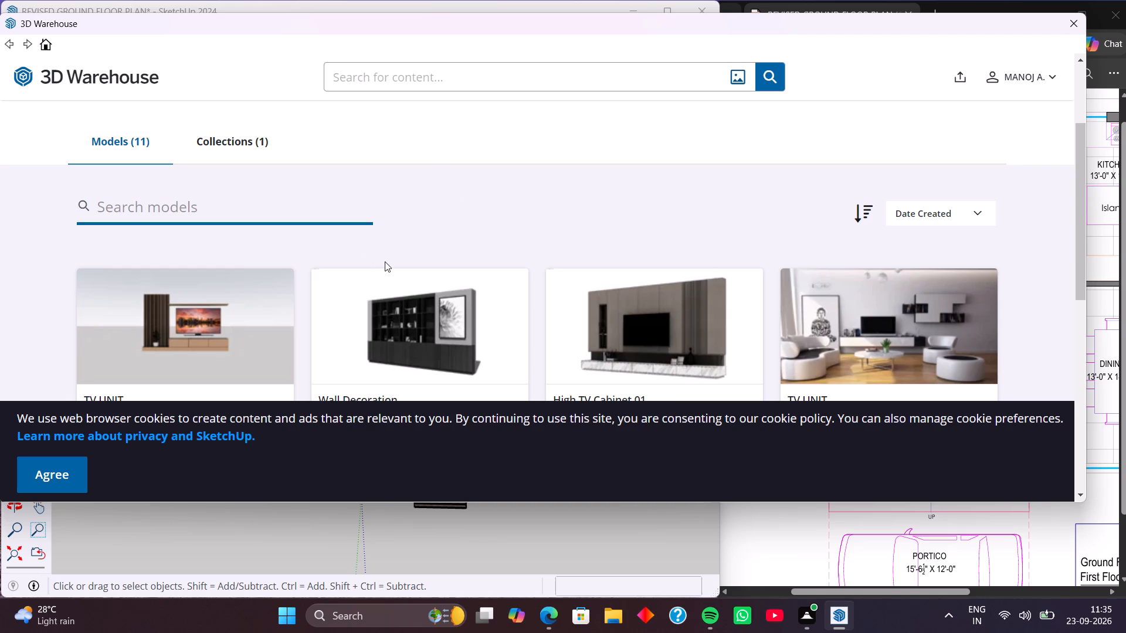
scroll(590, 313, down, 1)
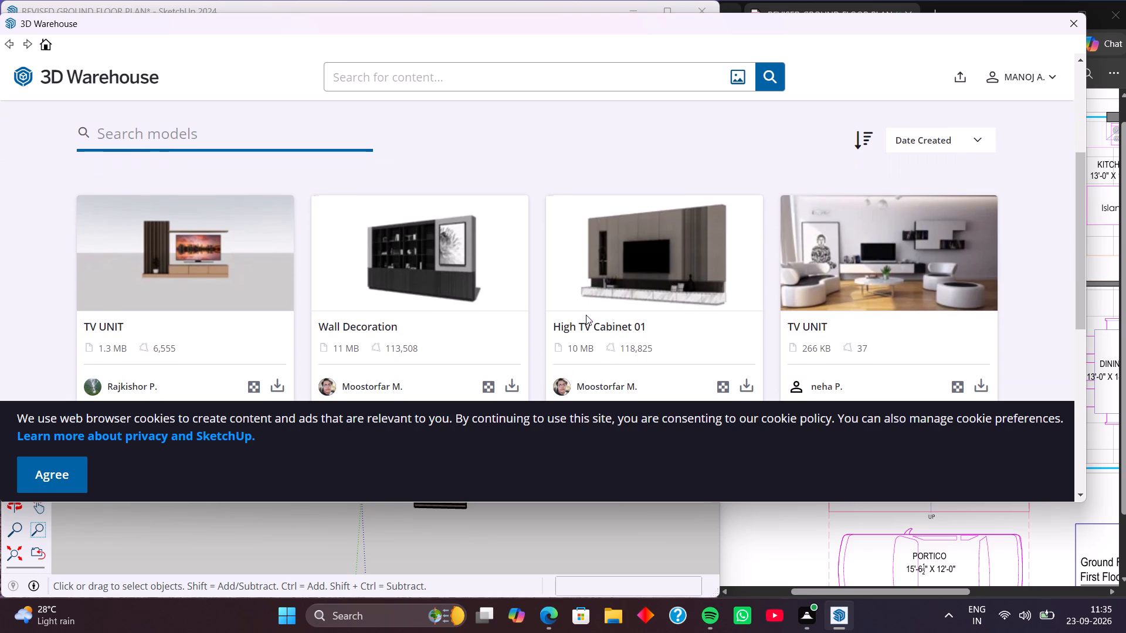
scroll(439, 306, down, 3)
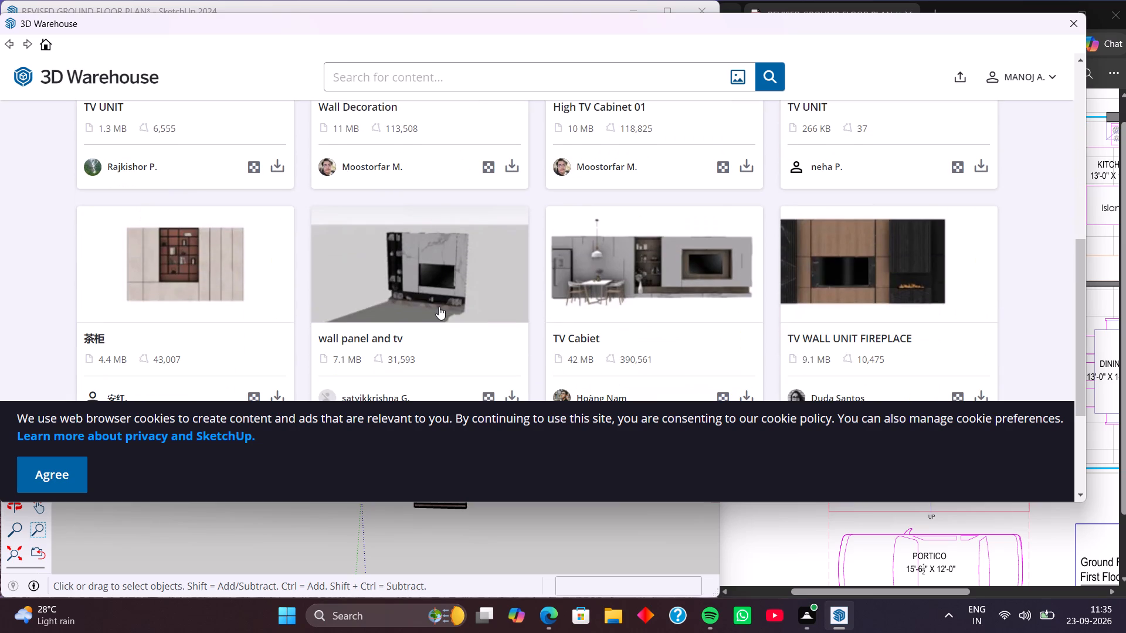
scroll(439, 307, down, 6)
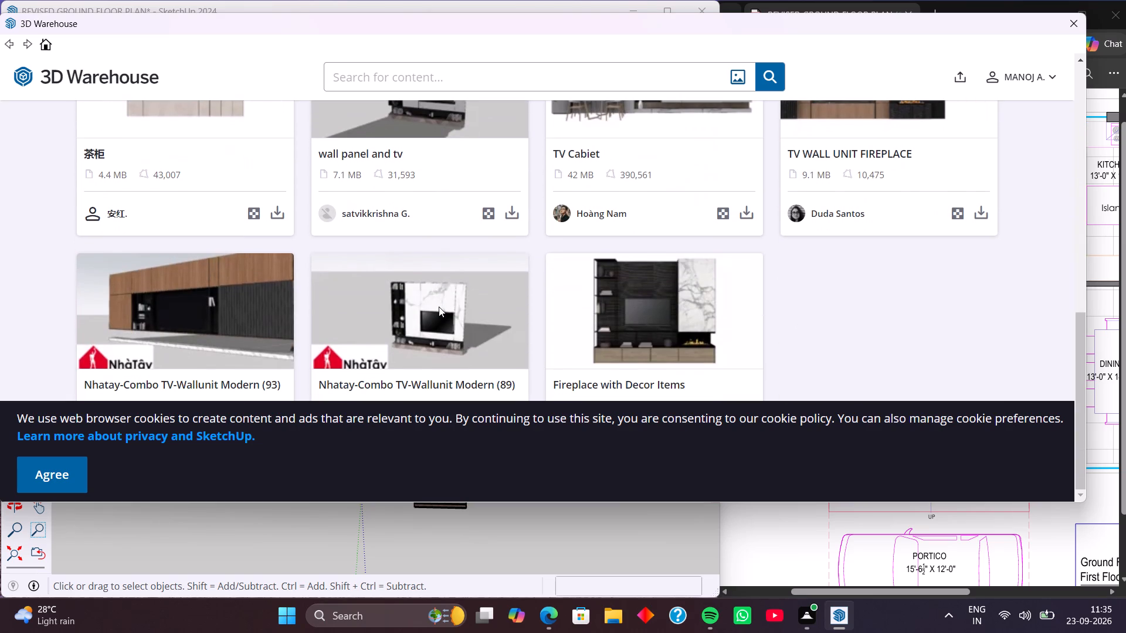
scroll(439, 307, down, 3)
scroll(501, 305, down, 5)
scroll(416, 304, up, 13)
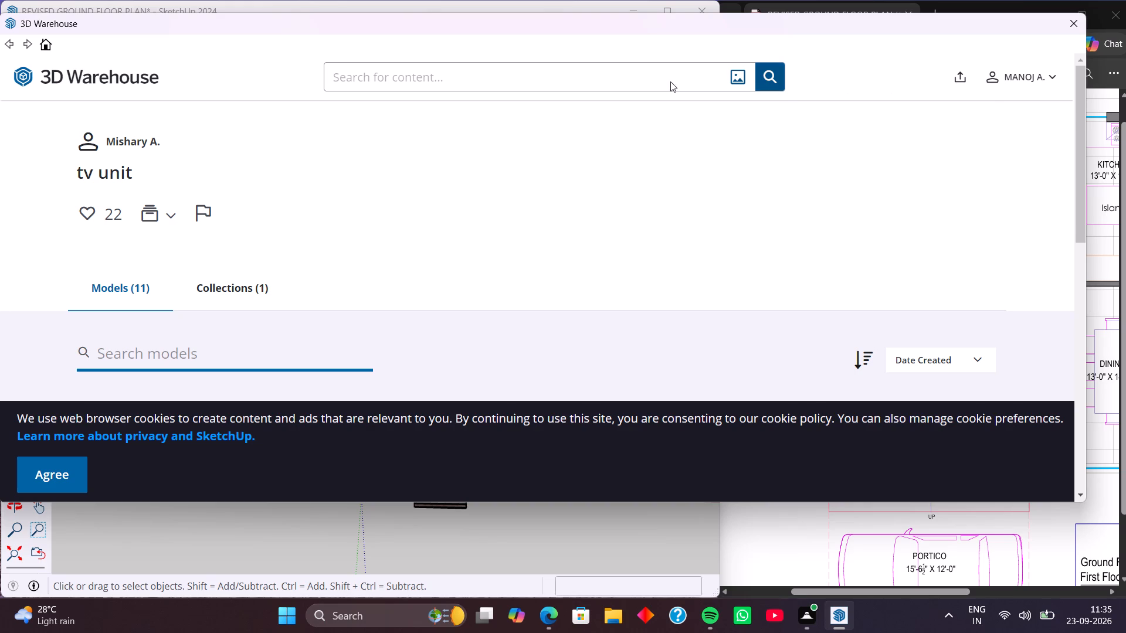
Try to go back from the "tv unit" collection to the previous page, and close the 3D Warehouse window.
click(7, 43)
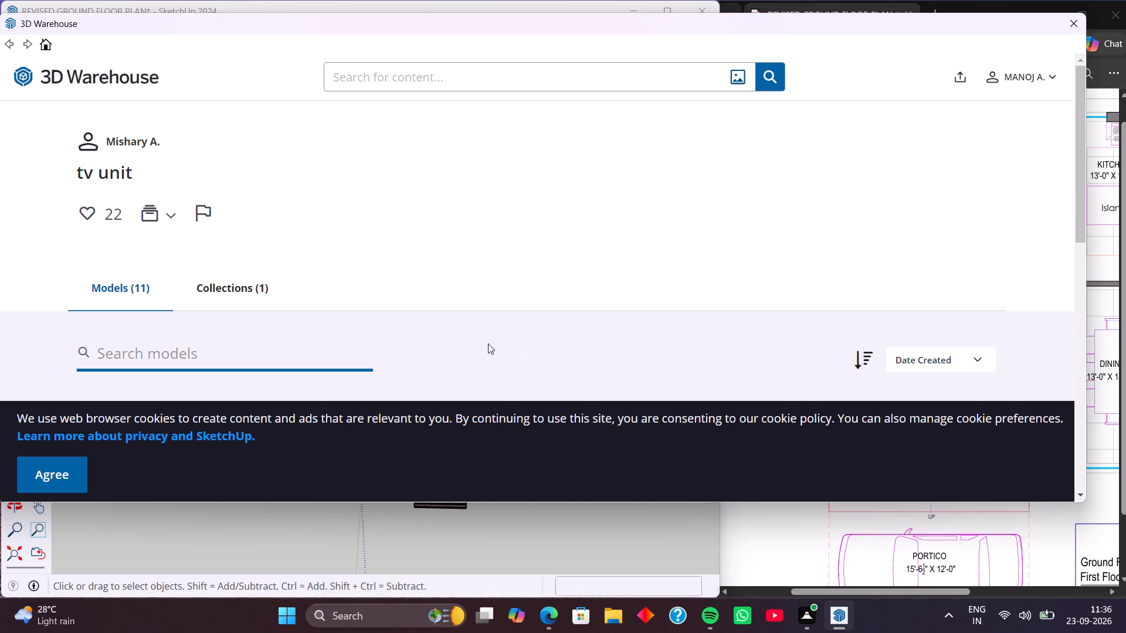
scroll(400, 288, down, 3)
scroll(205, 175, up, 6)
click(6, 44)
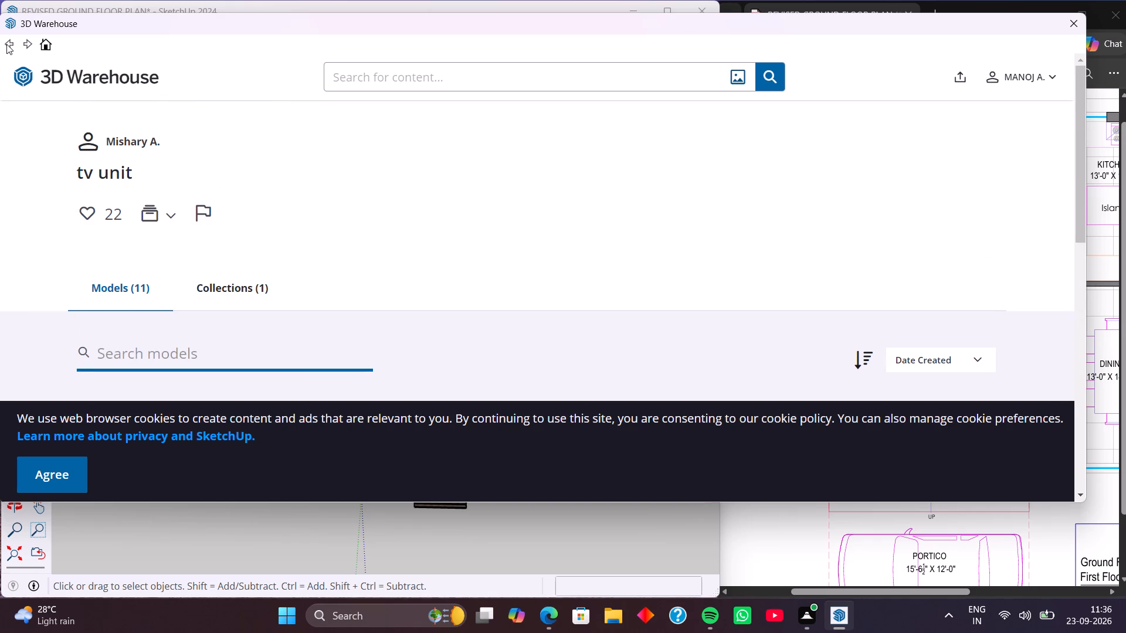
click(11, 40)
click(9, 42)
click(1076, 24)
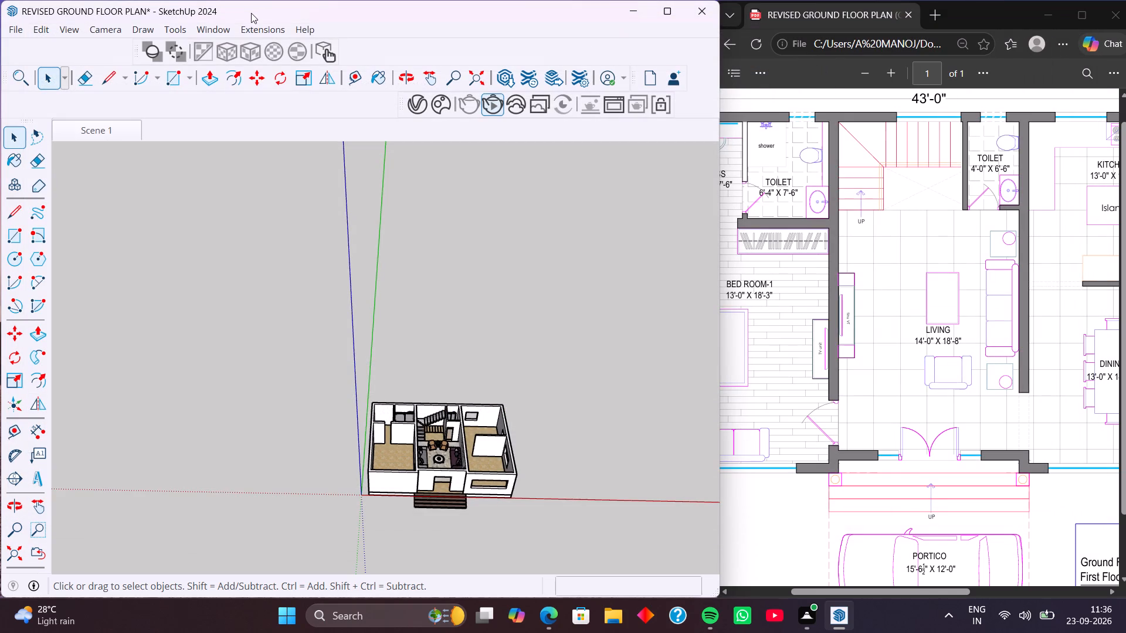
Reopen 3D Warehouse, search it for "dining" and look through the dining furniture models.
click(223, 29)
click(236, 144)
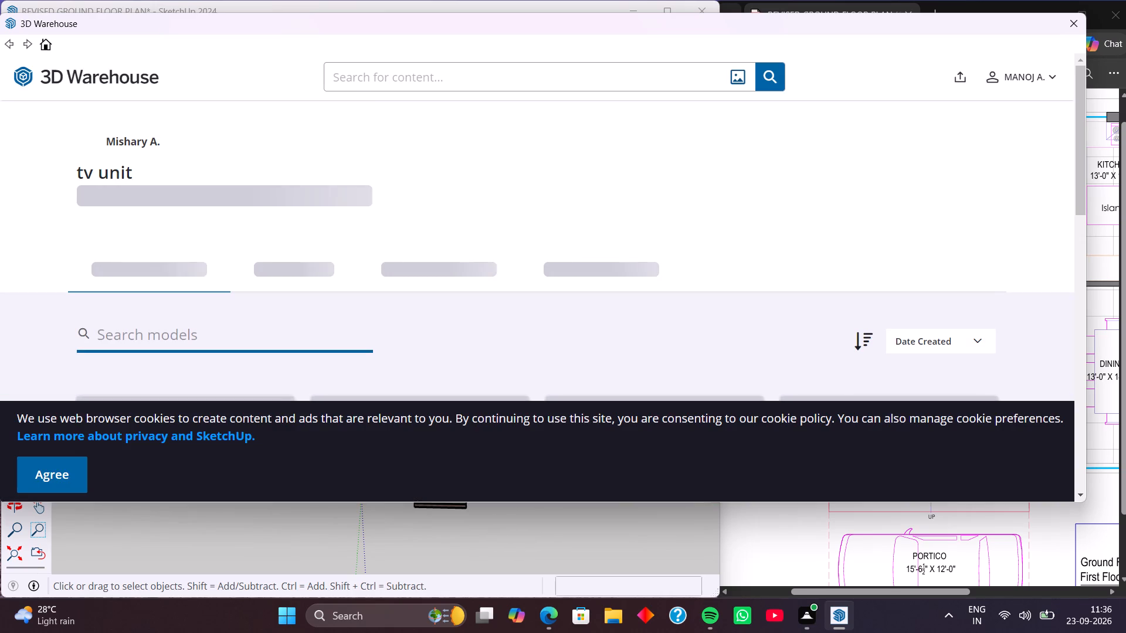
scroll(524, 287, down, 3)
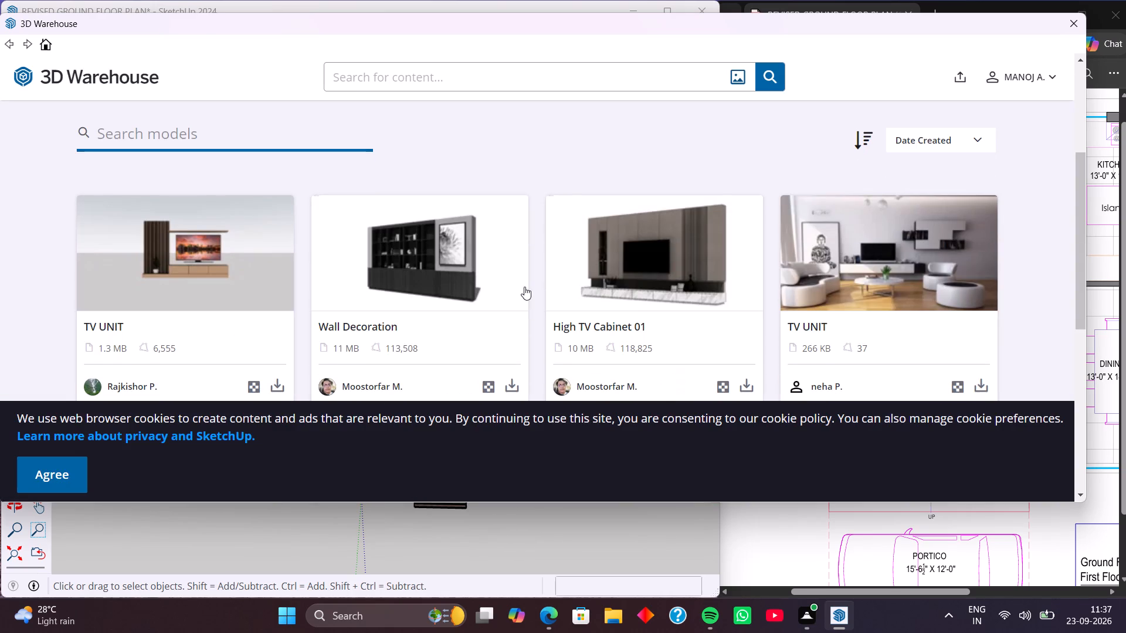
scroll(524, 292, down, 8)
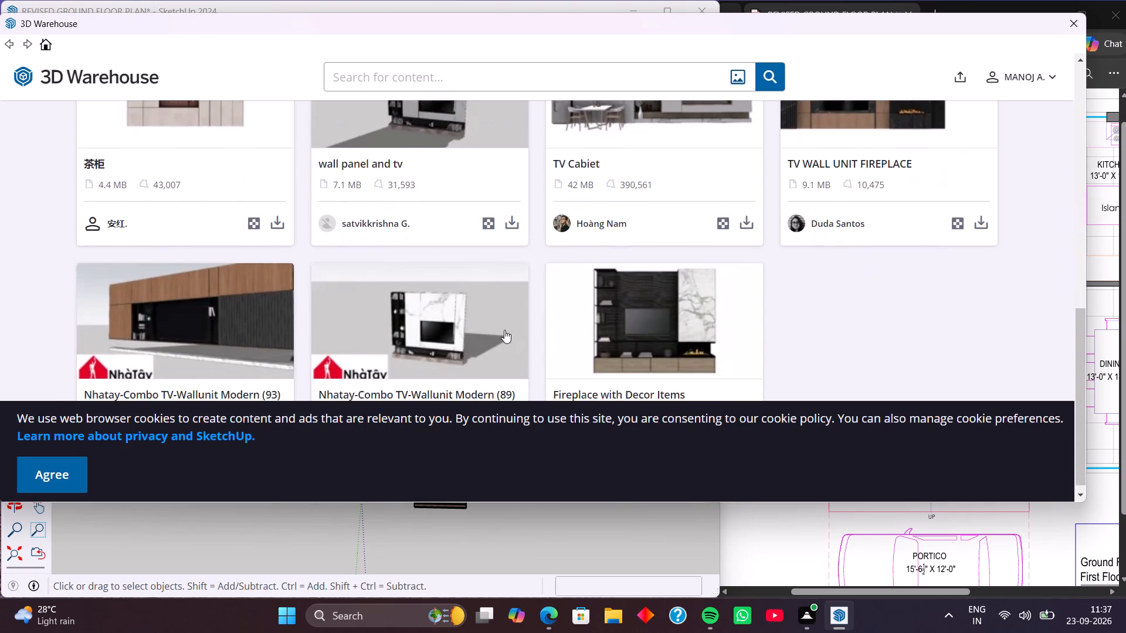
scroll(504, 330, up, 8)
click(455, 79)
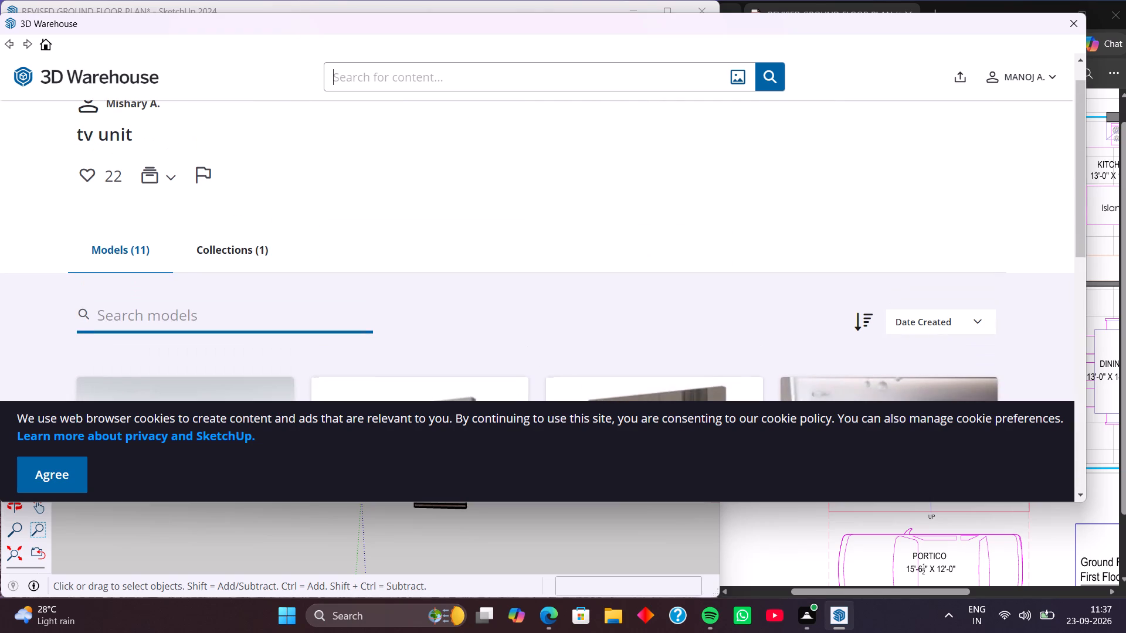
text(dining)
key(Return)
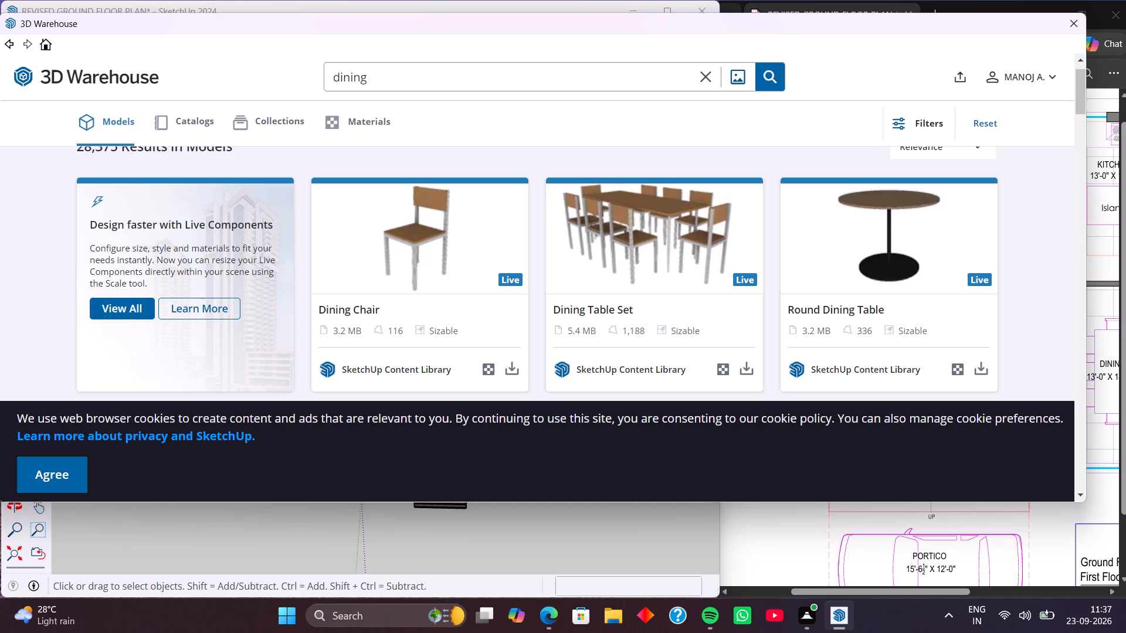
scroll(581, 219, down, 4)
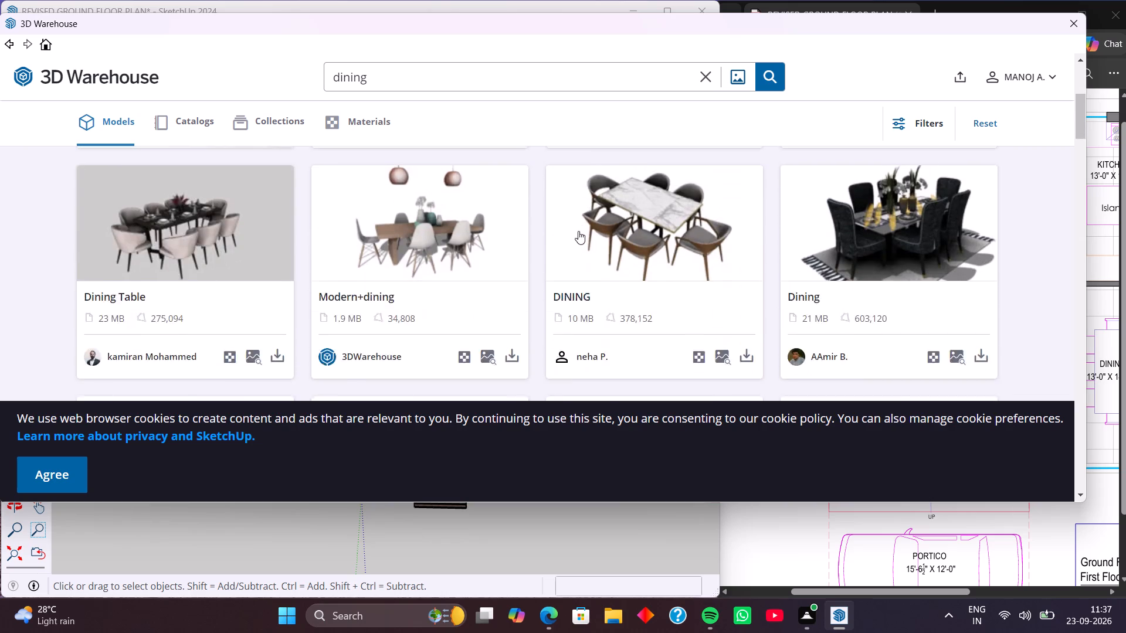
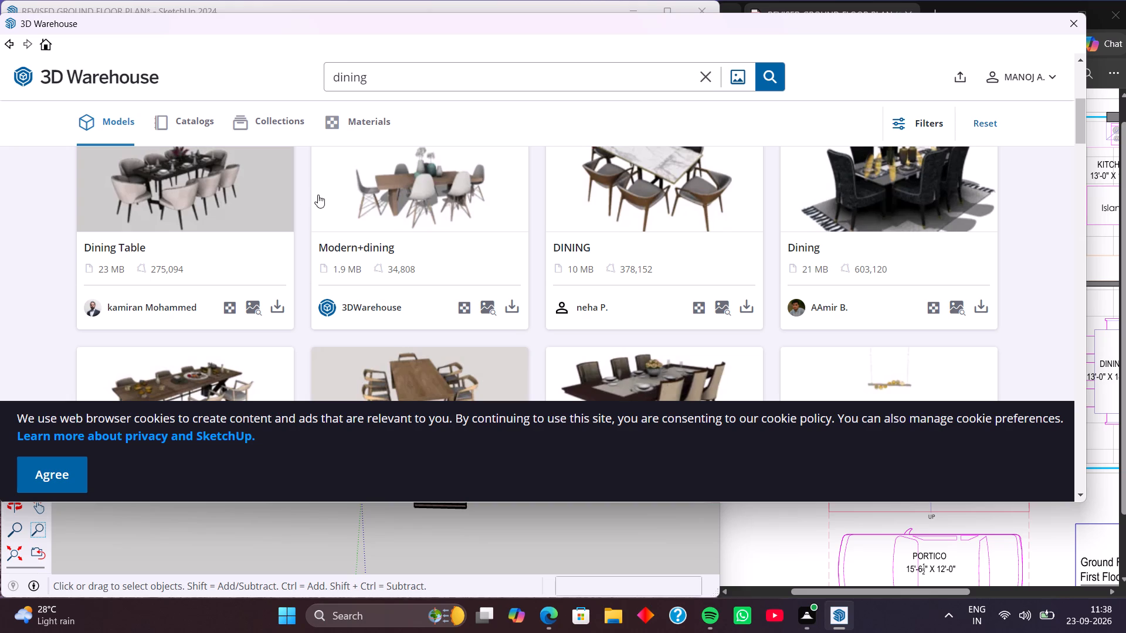
Examine the further 3D Warehouse models found for "dining" for a dining table set suited to the dining area.
scroll(248, 229, down, 1)
scroll(248, 229, up, 3)
scroll(248, 229, down, 4)
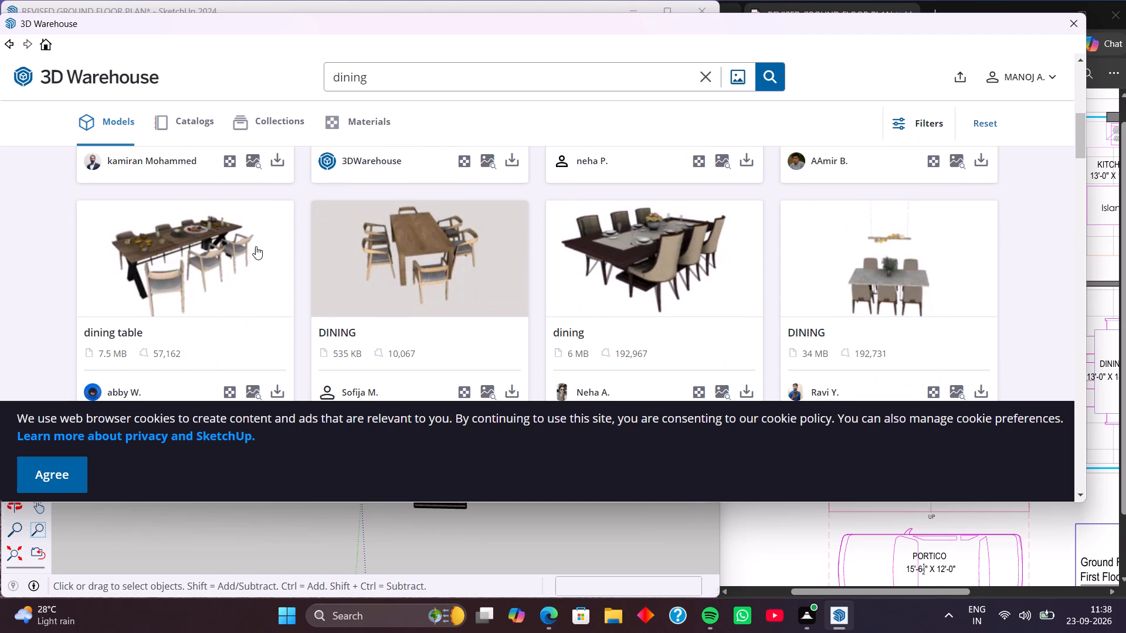
scroll(681, 264, down, 3)
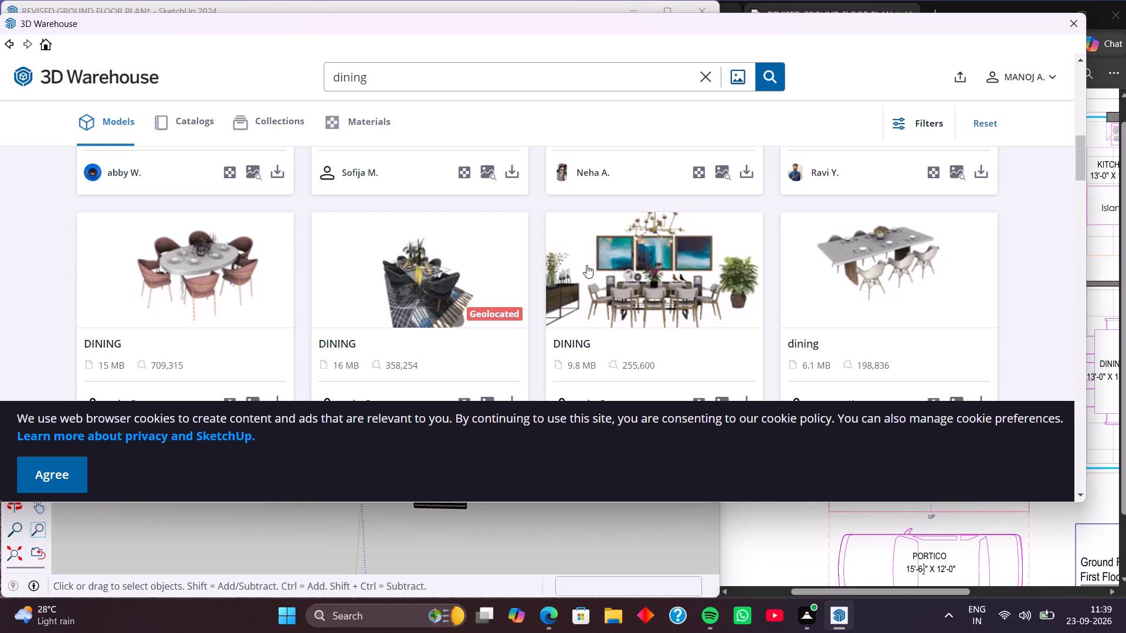
scroll(477, 268, down, 2)
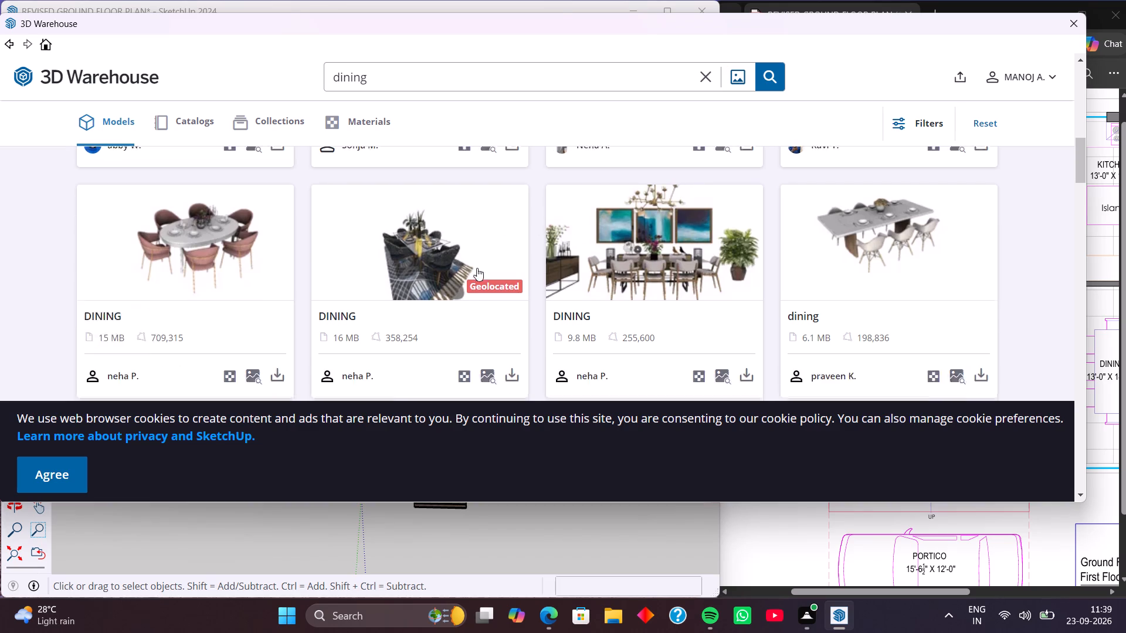
scroll(477, 268, down, 4)
scroll(474, 250, up, 3)
scroll(656, 293, down, 1)
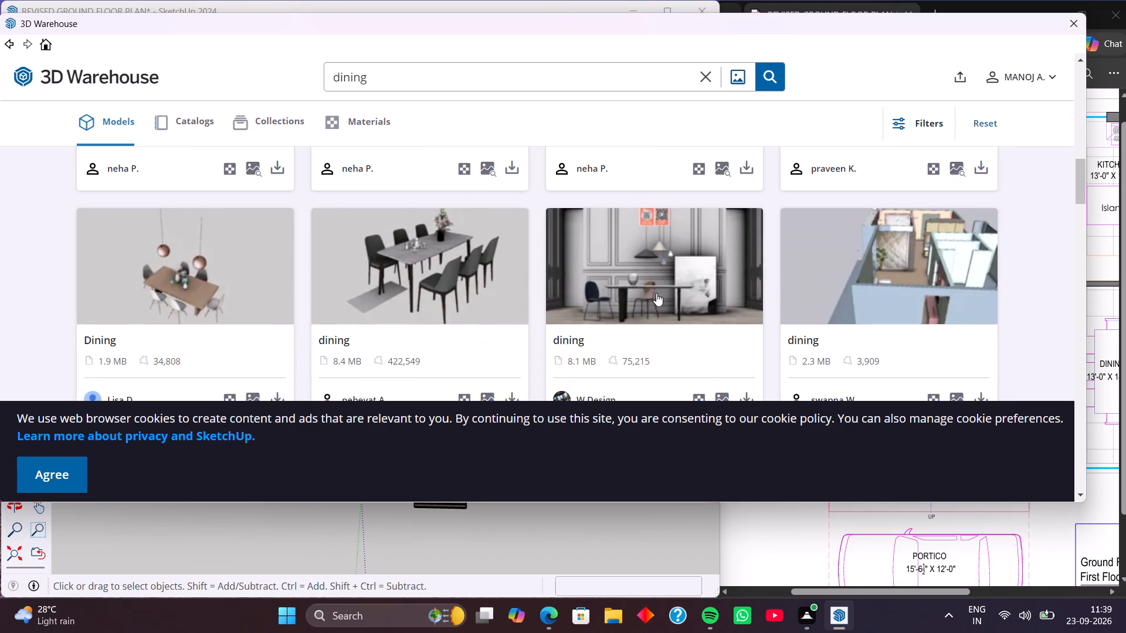
scroll(656, 293, down, 2)
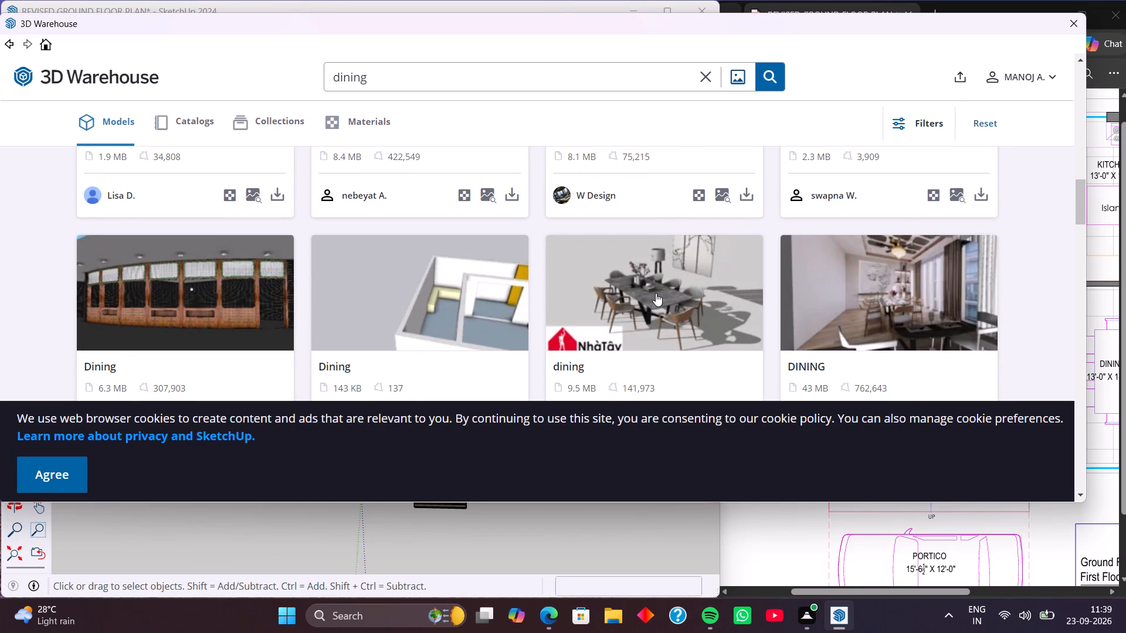
scroll(694, 286, down, 2)
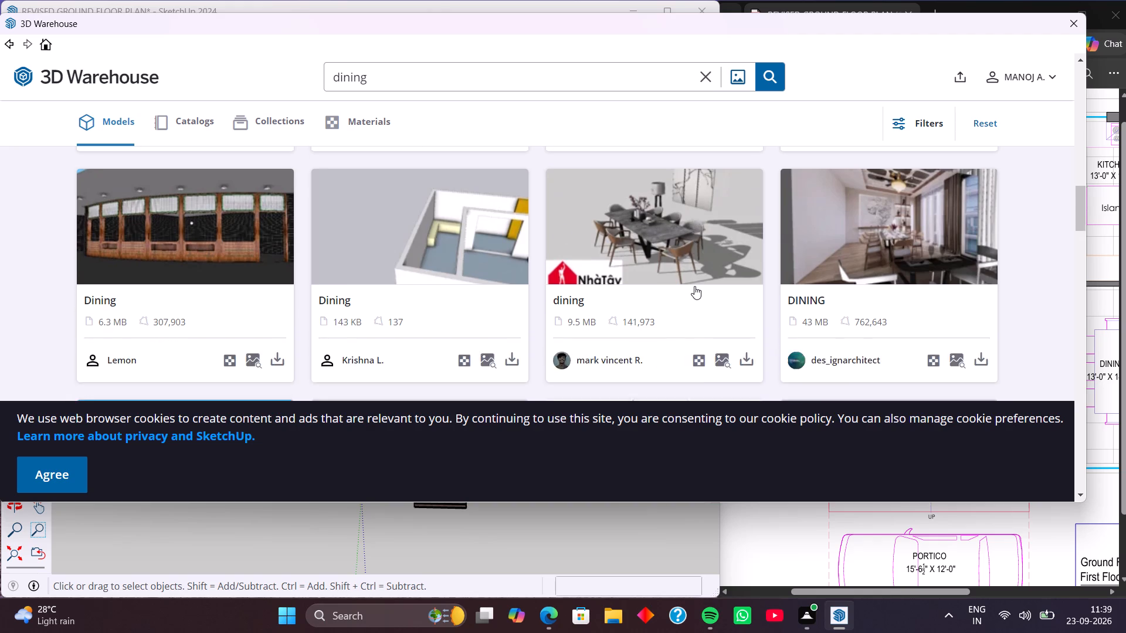
scroll(694, 286, down, 4)
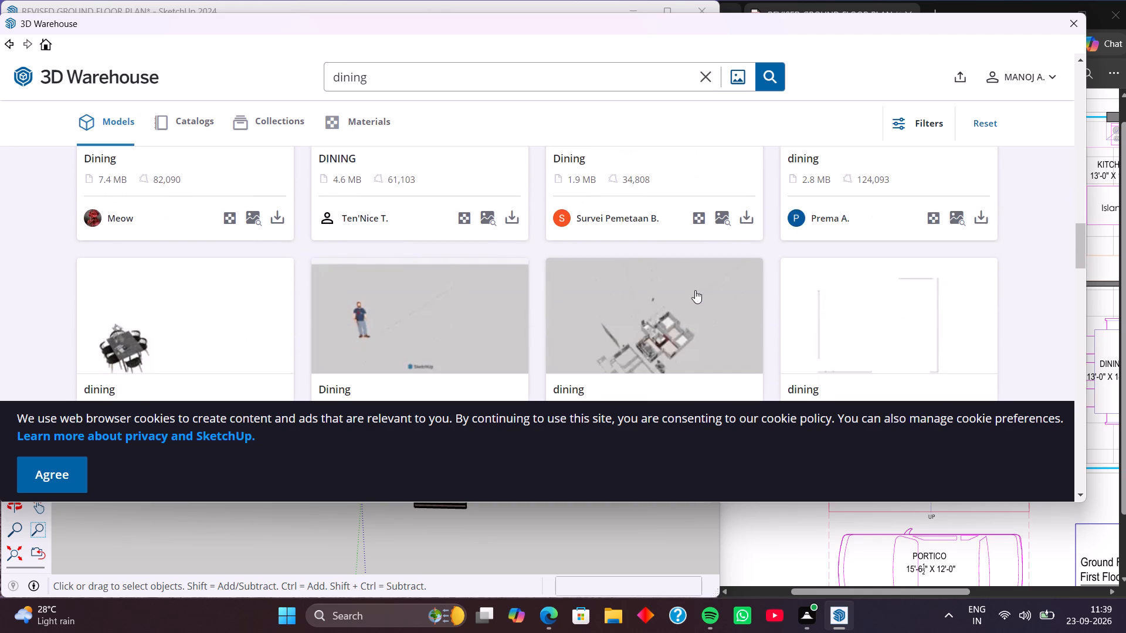
scroll(695, 290, down, 7)
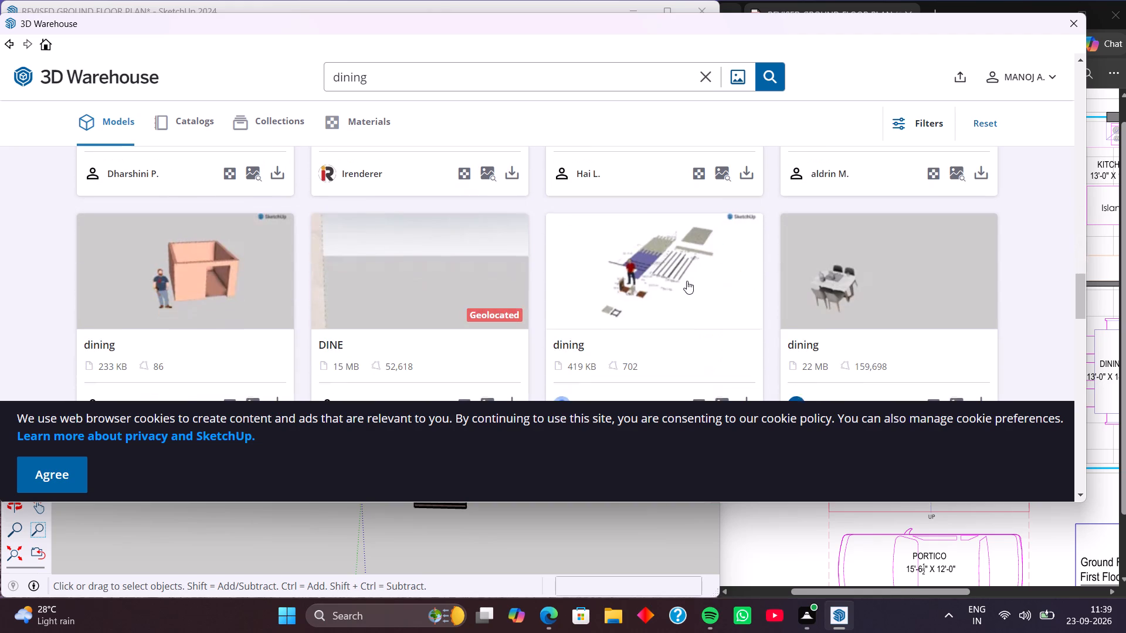
scroll(687, 281, up, 3)
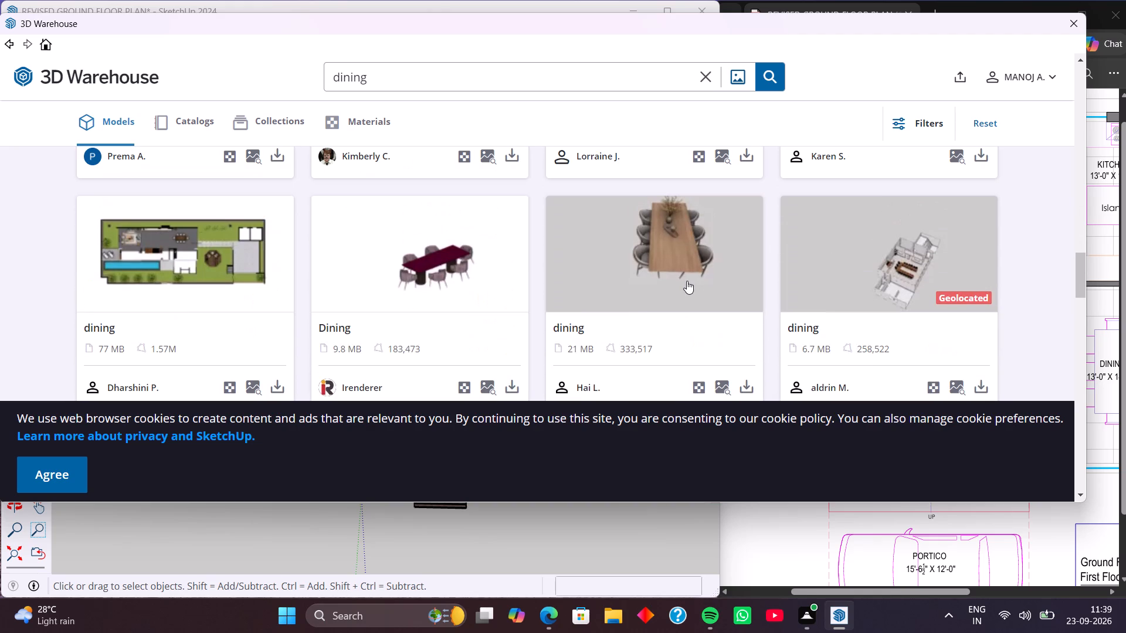
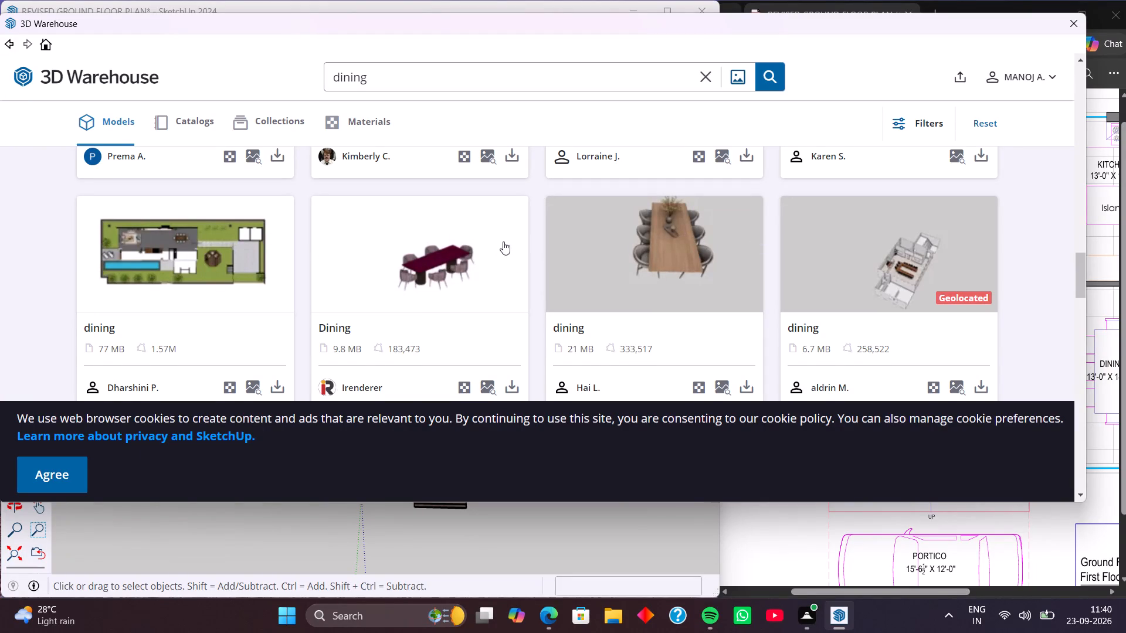
Examine the 3D Warehouse models listed for "dining" to choose a table and chair set for the dining room.
scroll(498, 244, down, 6)
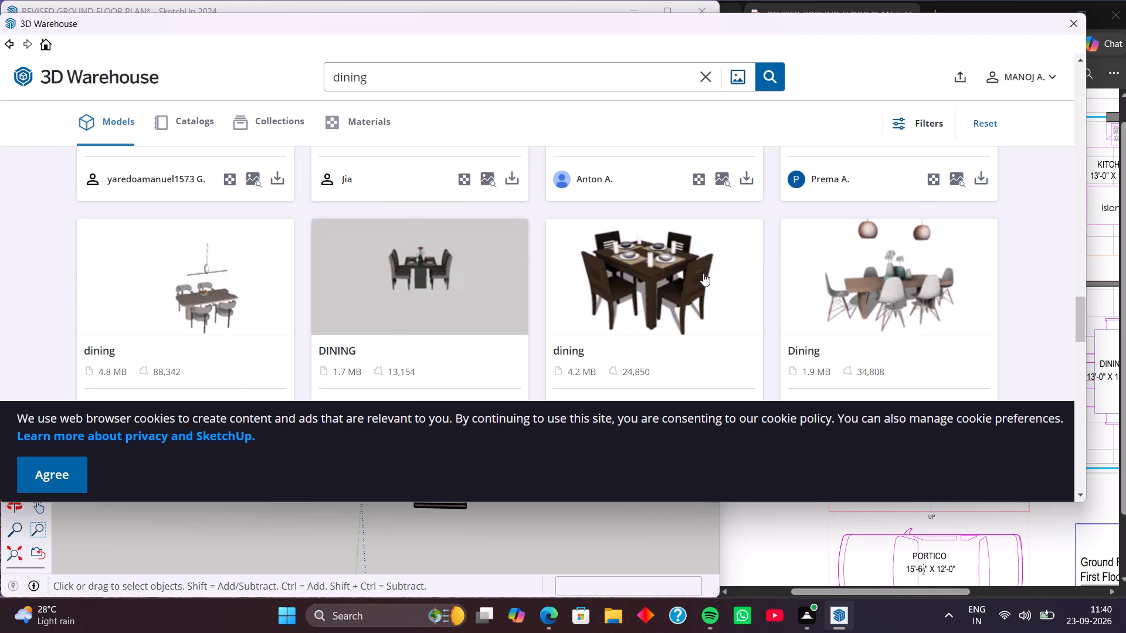
scroll(705, 274, down, 8)
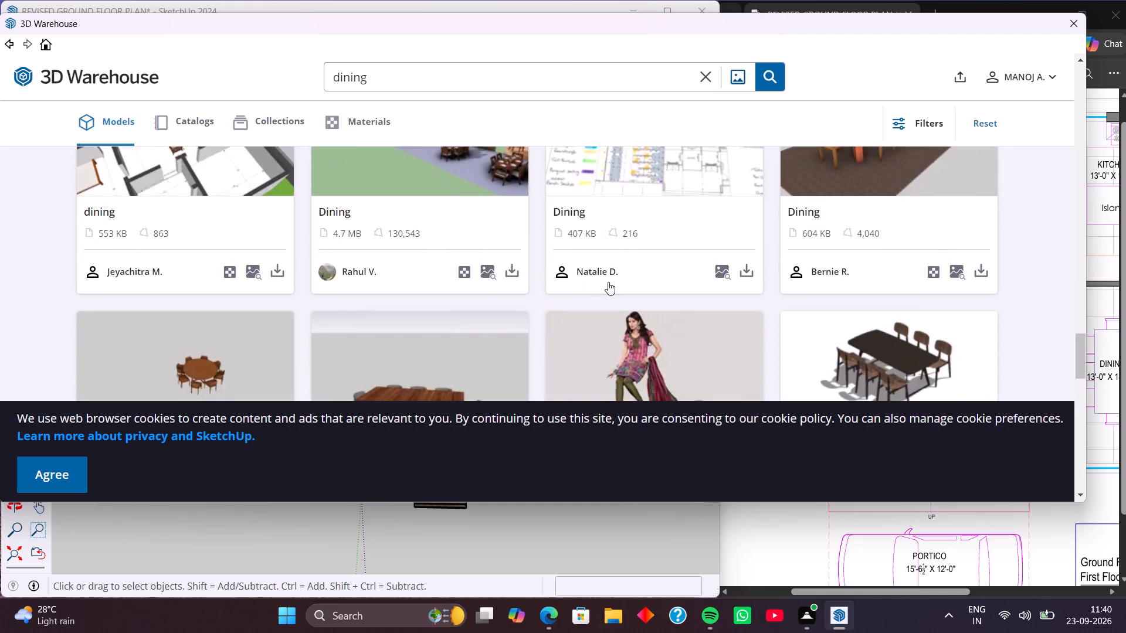
scroll(795, 251, down, 3)
scroll(645, 271, down, 1)
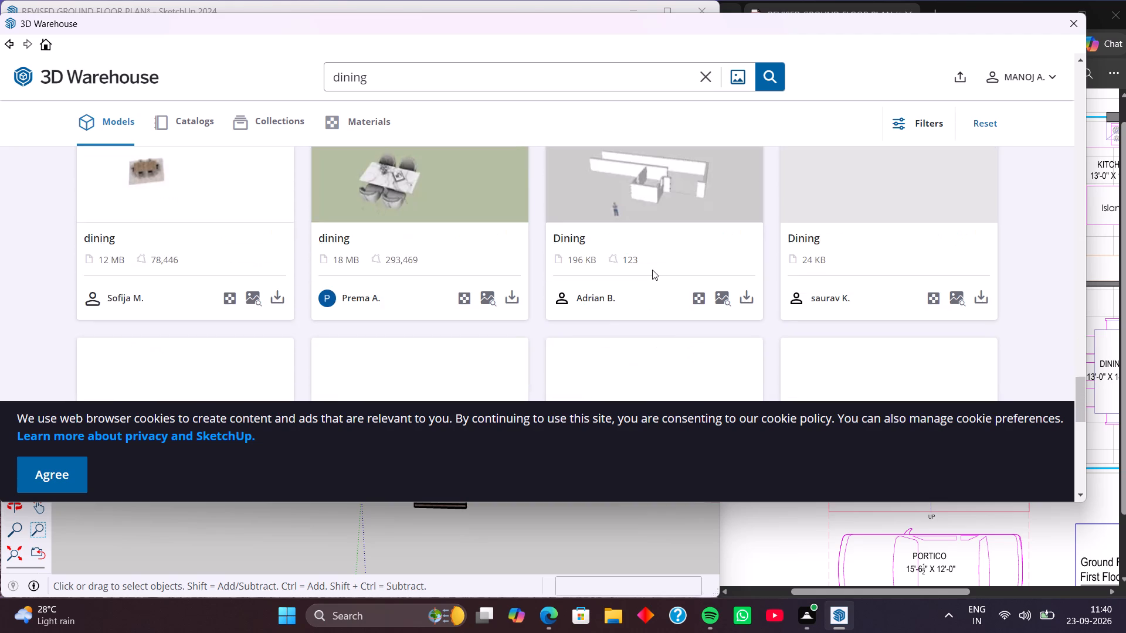
scroll(652, 270, down, 4)
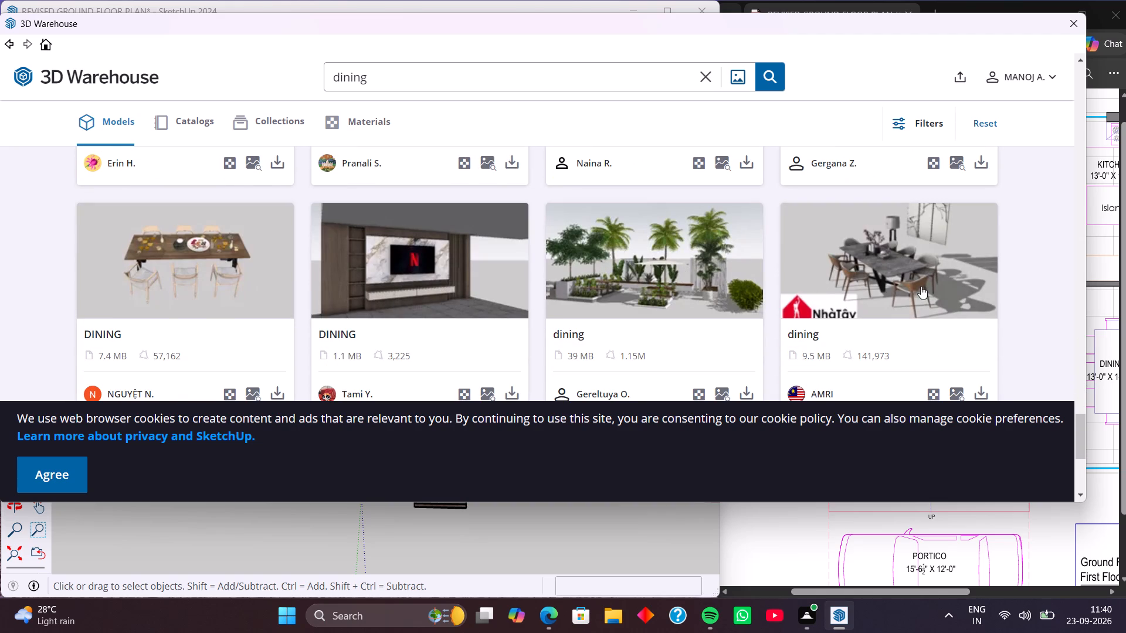
scroll(684, 309, down, 8)
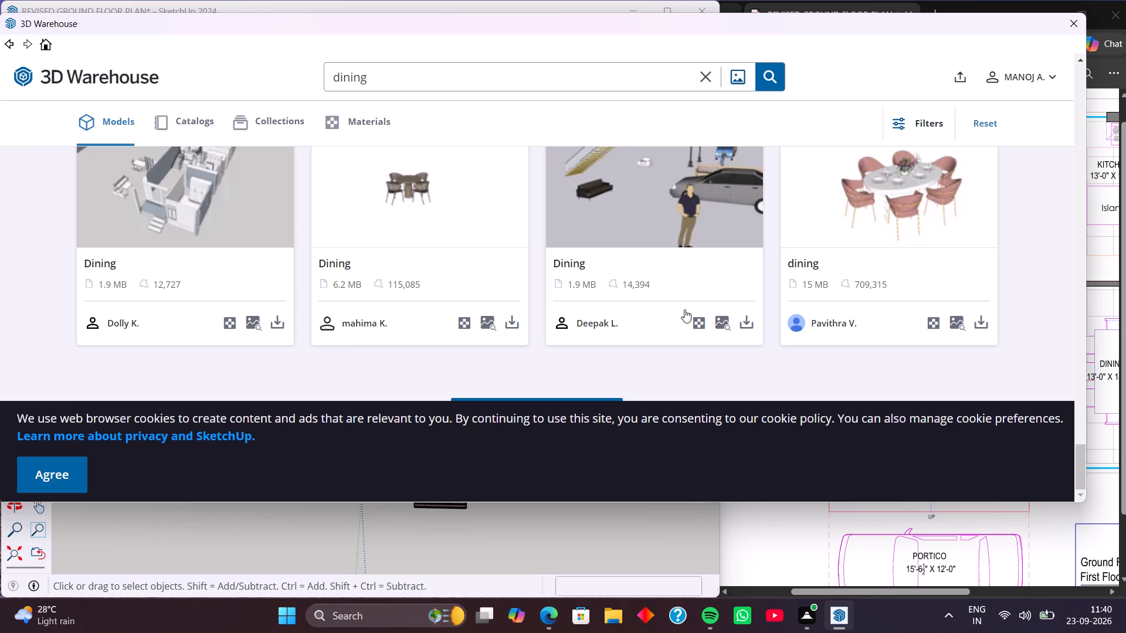
scroll(684, 309, up, 13)
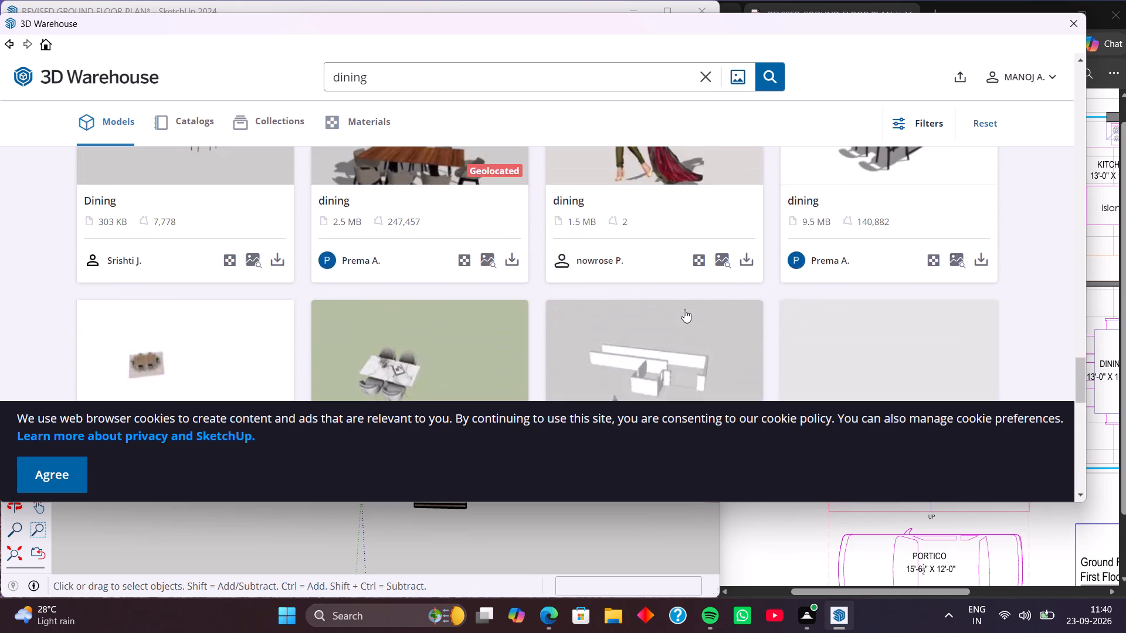
scroll(684, 309, up, 9)
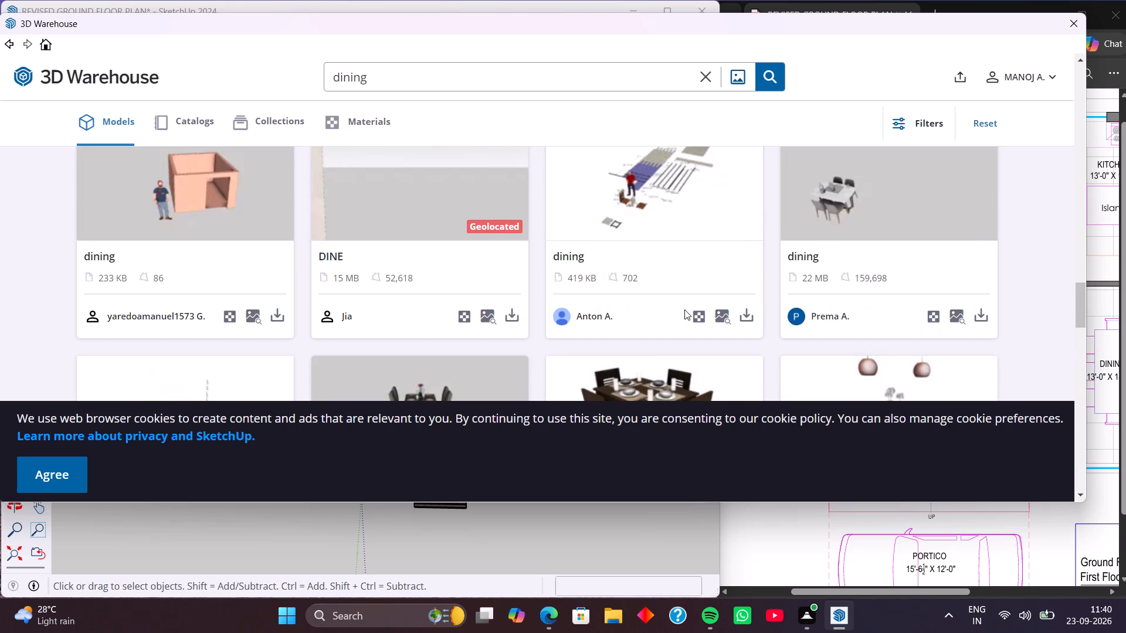
scroll(684, 309, up, 11)
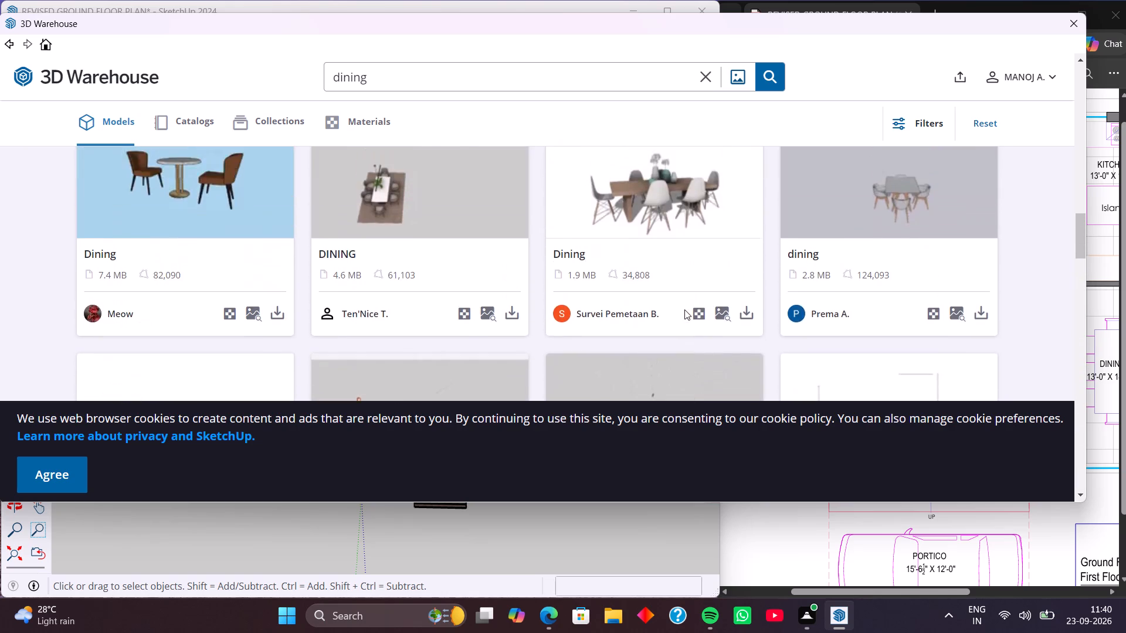
scroll(684, 309, up, 3)
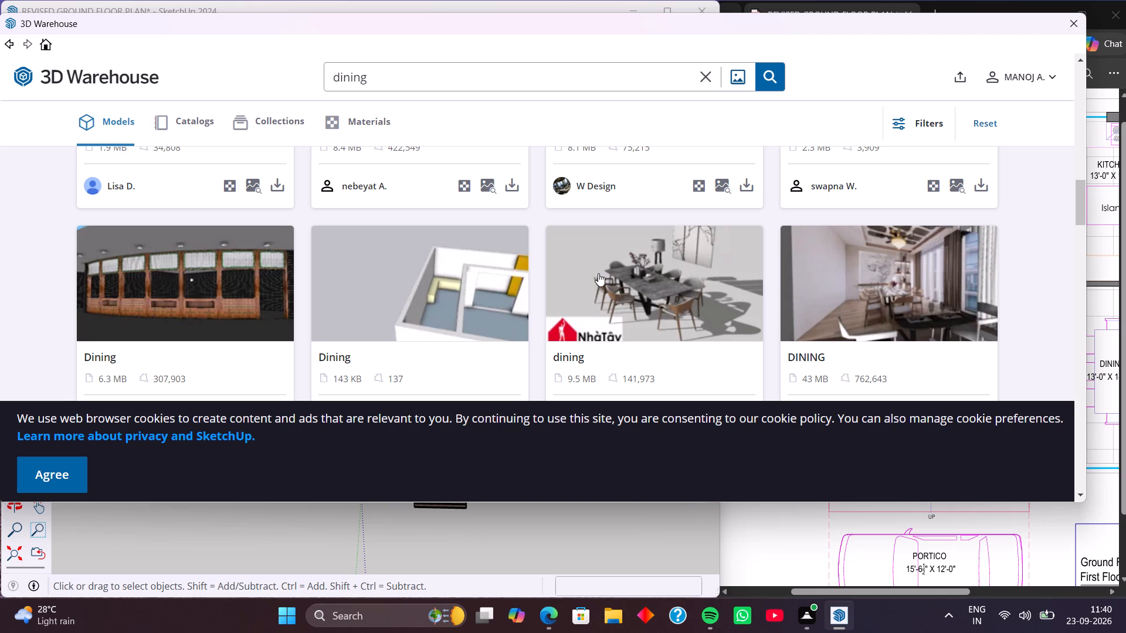
scroll(565, 273, up, 3)
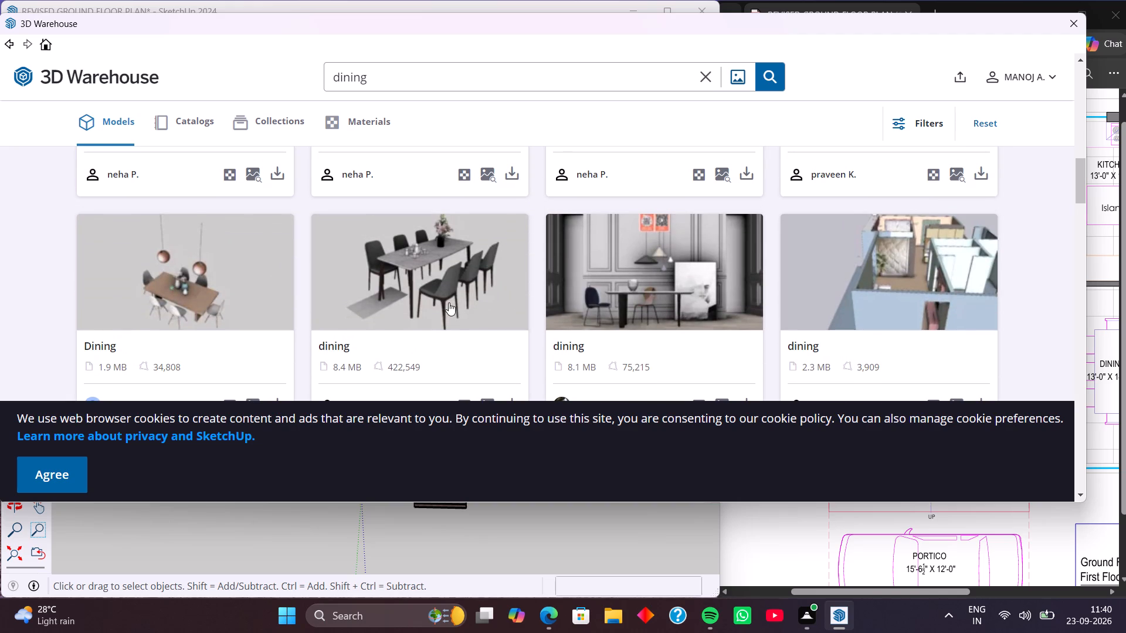
scroll(460, 298, down, 3)
scroll(462, 298, up, 7)
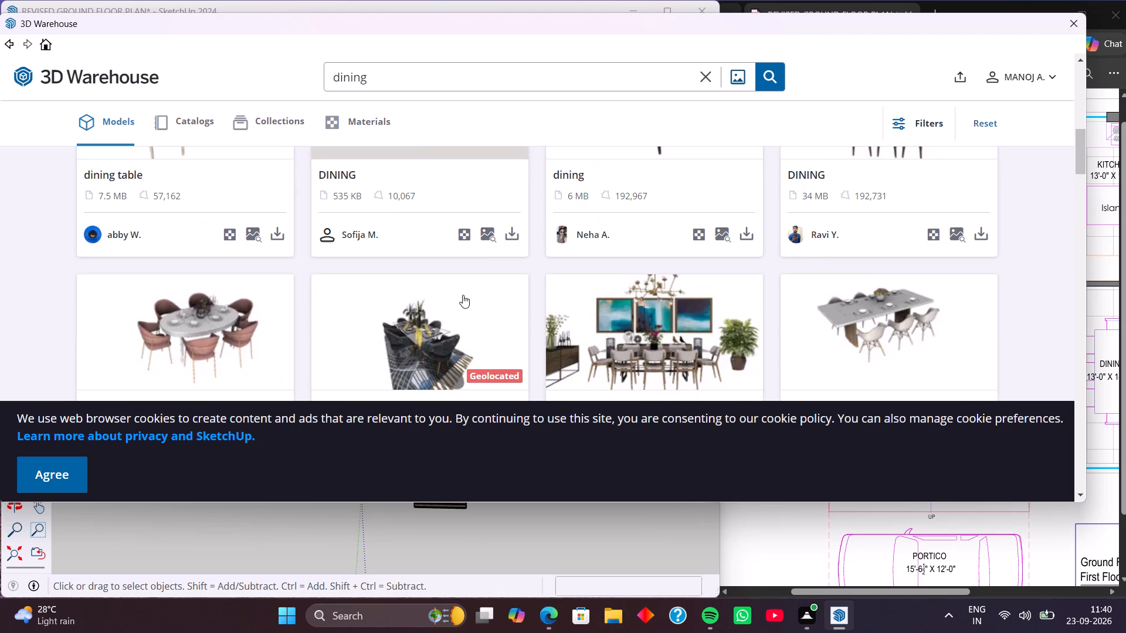
scroll(463, 295, up, 5)
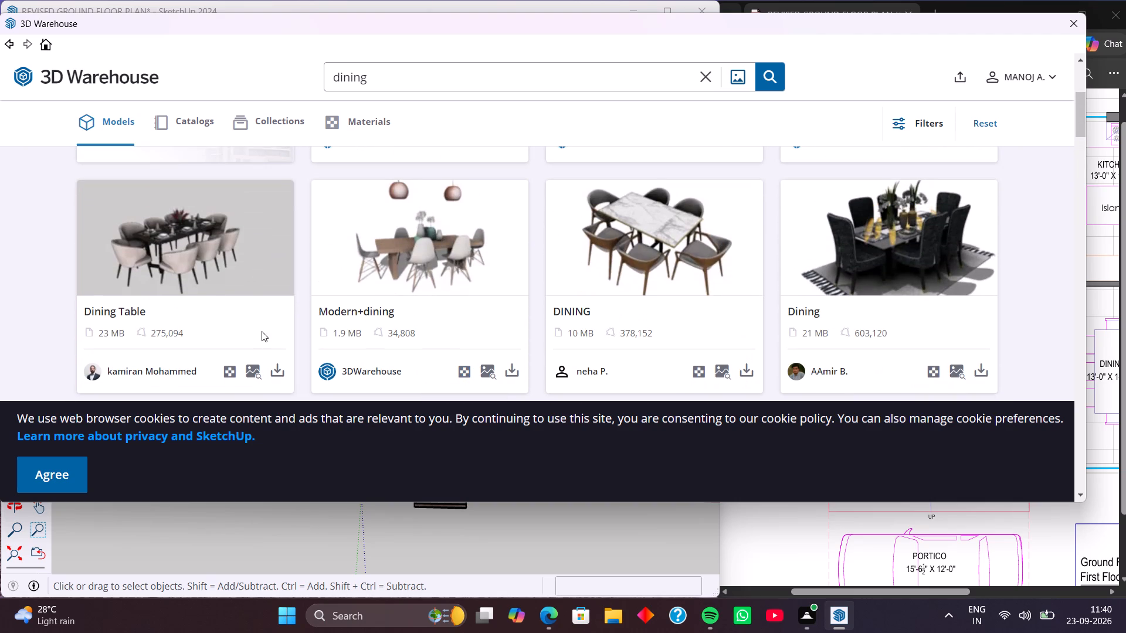
Download the 23 MB "Dining Table" model with the black table and light upholstered chairs directly into the open SketchUp model.
scroll(265, 328, down, 1)
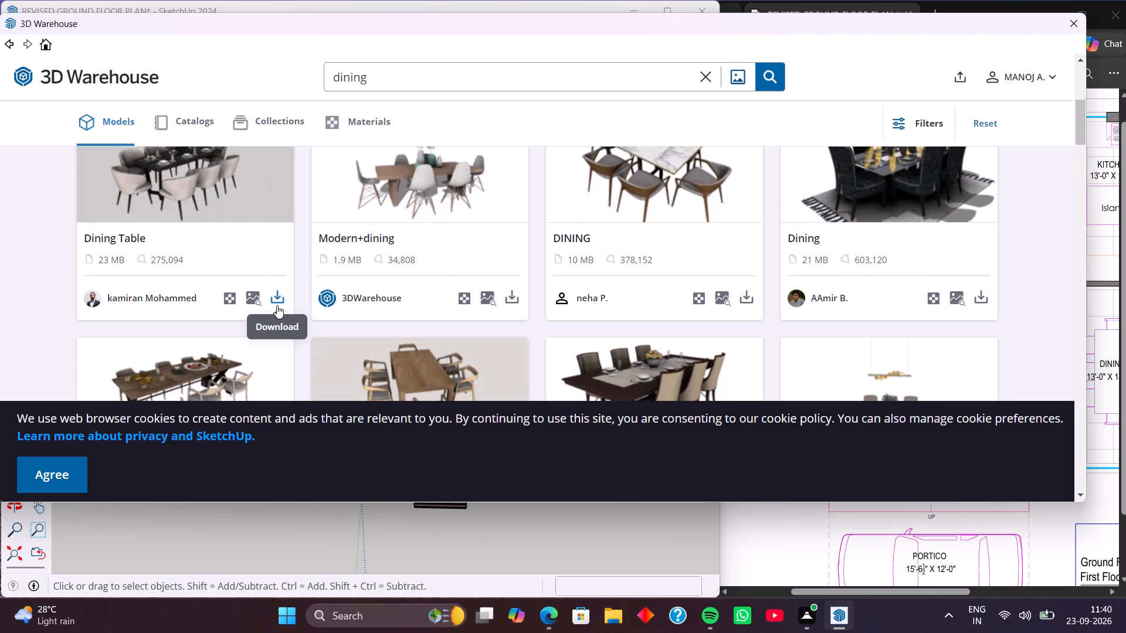
scroll(276, 305, down, 2)
scroll(255, 243, up, 1)
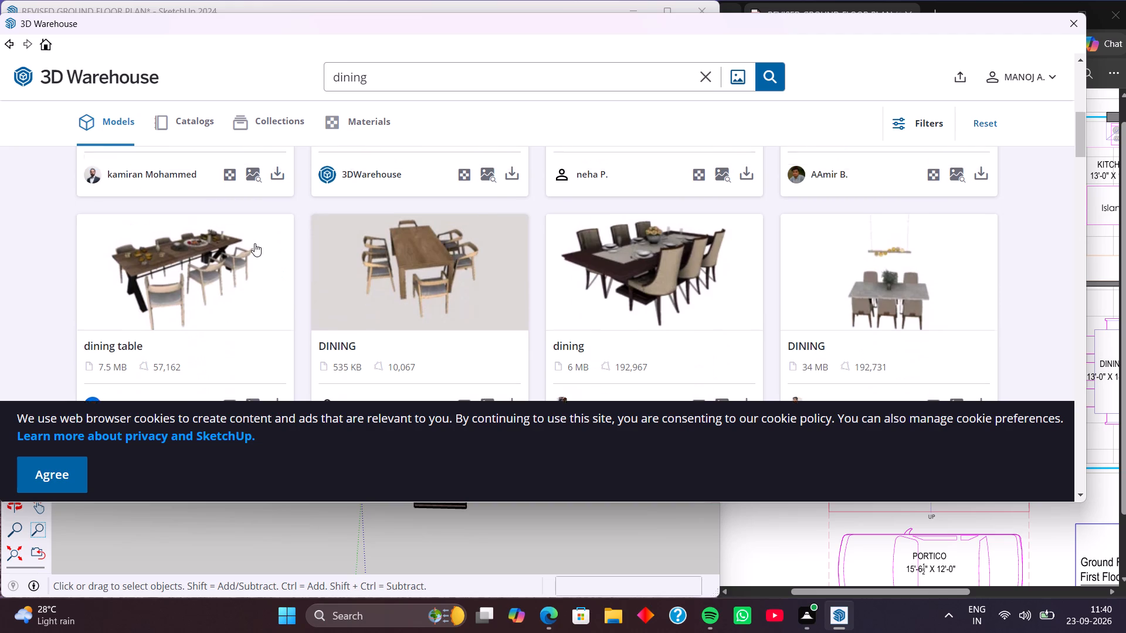
scroll(255, 243, up, 1)
click(274, 295)
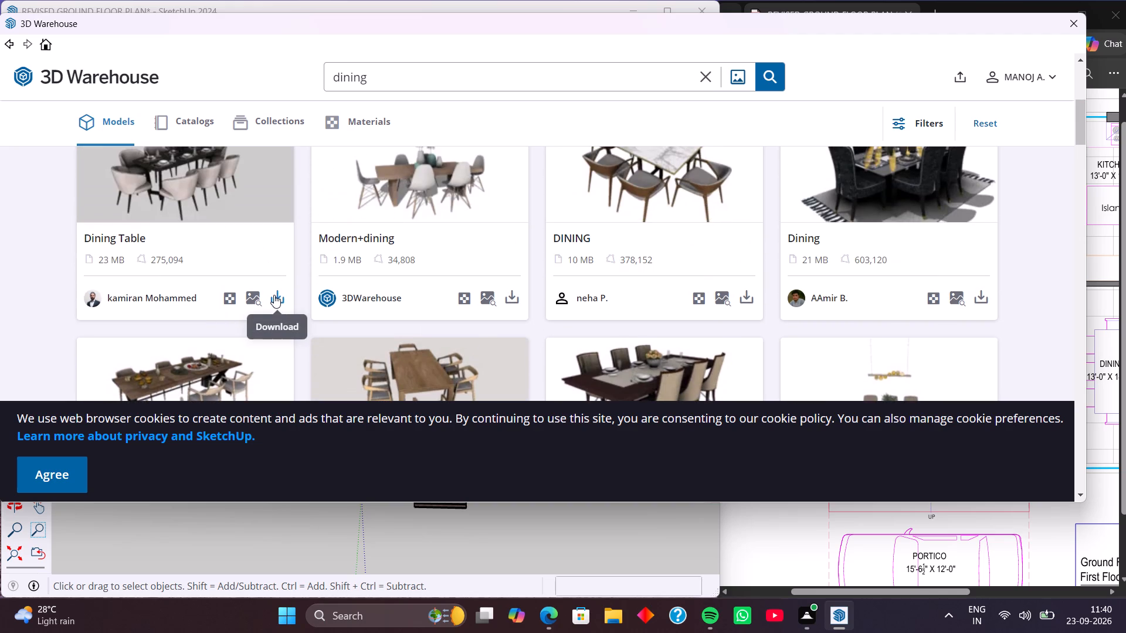
click(497, 274)
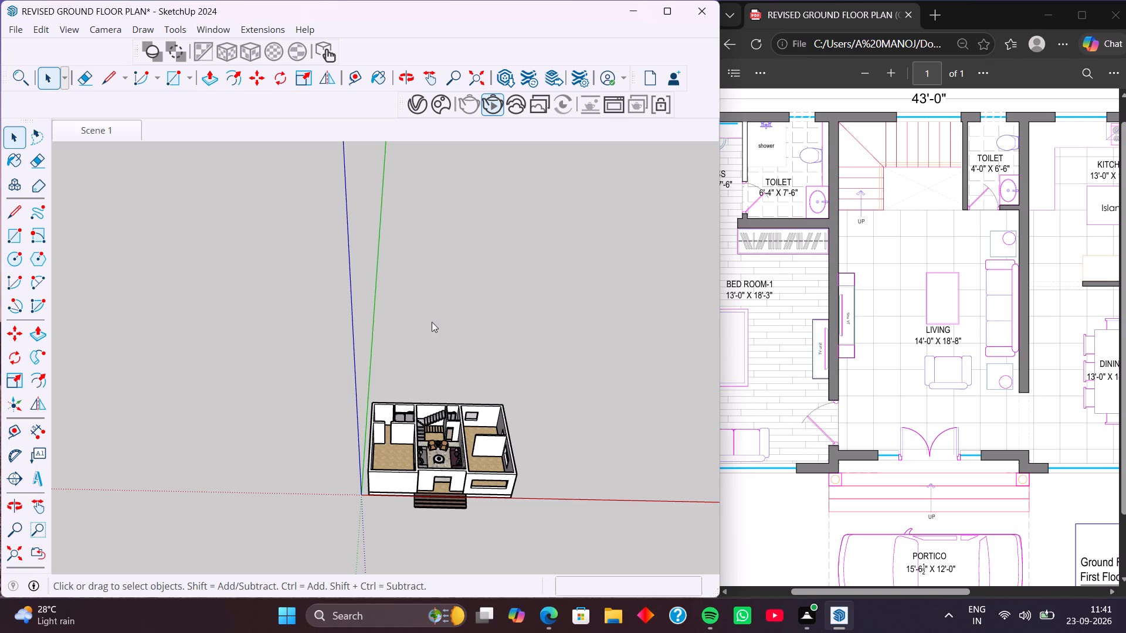
Place the downloaded dining set in the dining room, lengthwise beside the wall shared with the living room.
scroll(347, 347, down, 4)
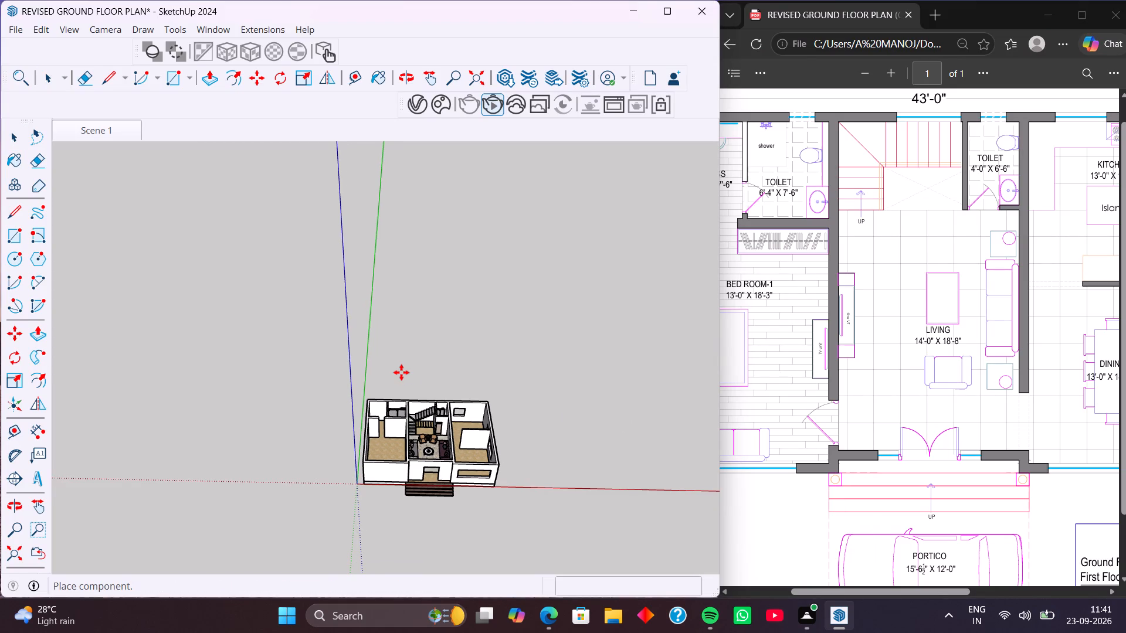
scroll(239, 403, down, 5)
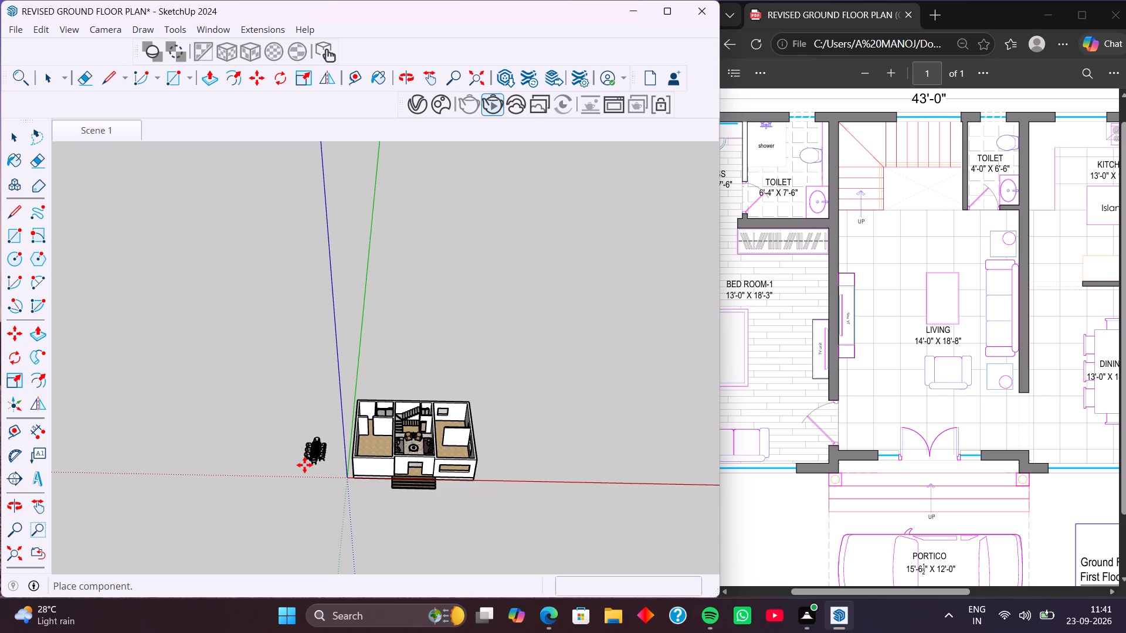
scroll(436, 461, up, 16)
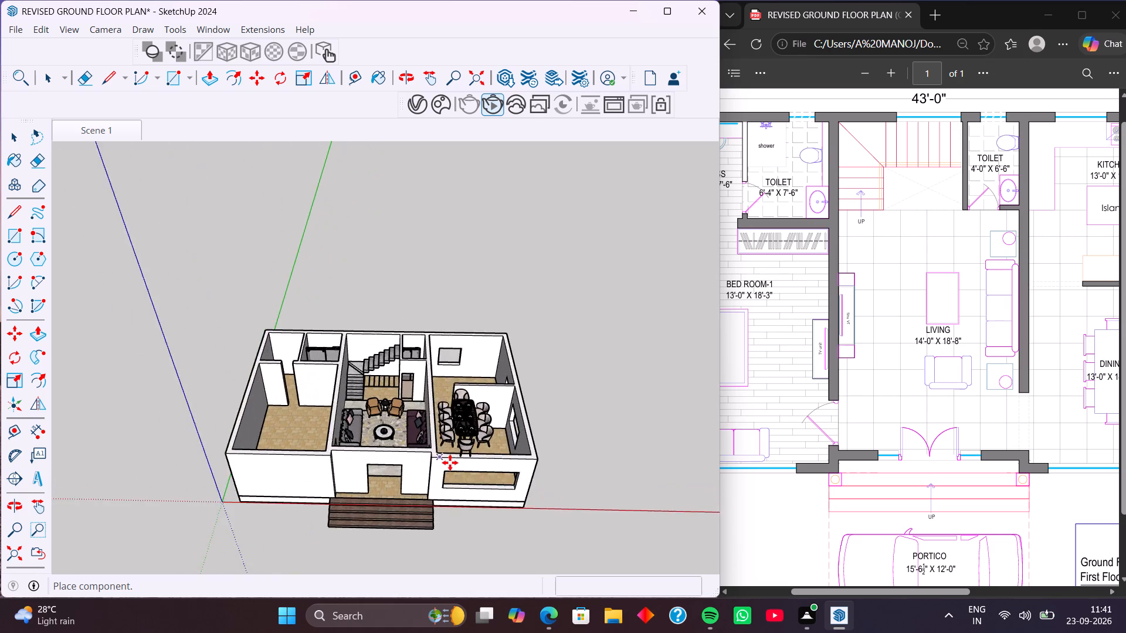
scroll(450, 462, up, 9)
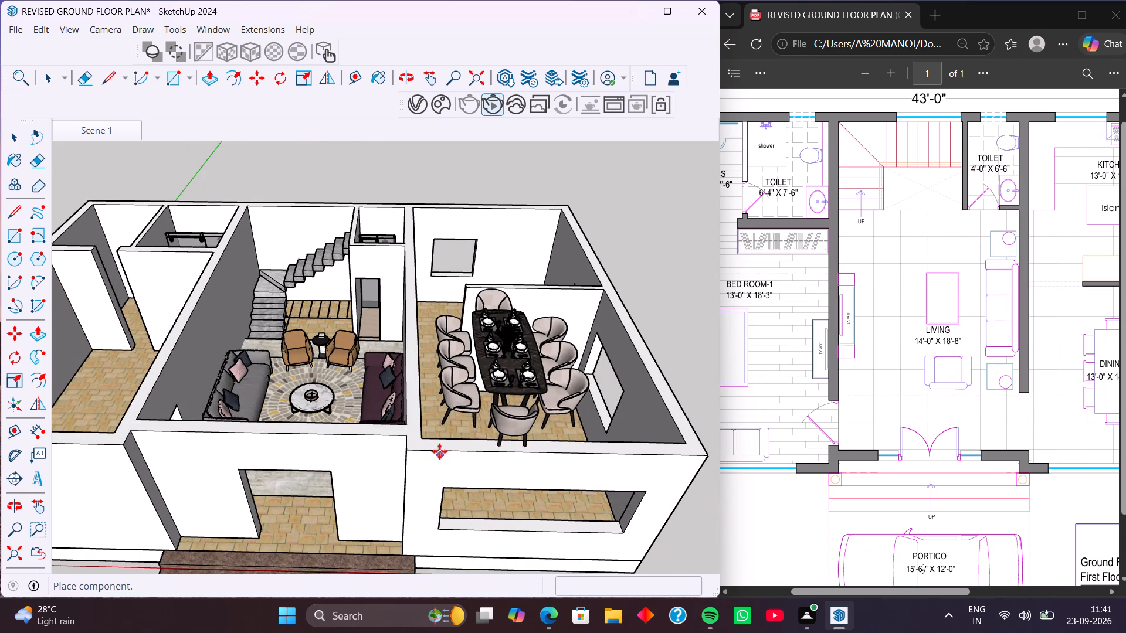
click(437, 441)
Move the raised dining set by its bottom corner down onto the tiled dining room floor.
middle_drag(439, 462, 434, 473)
scroll(434, 473, up, 1)
scroll(436, 423, down, 4)
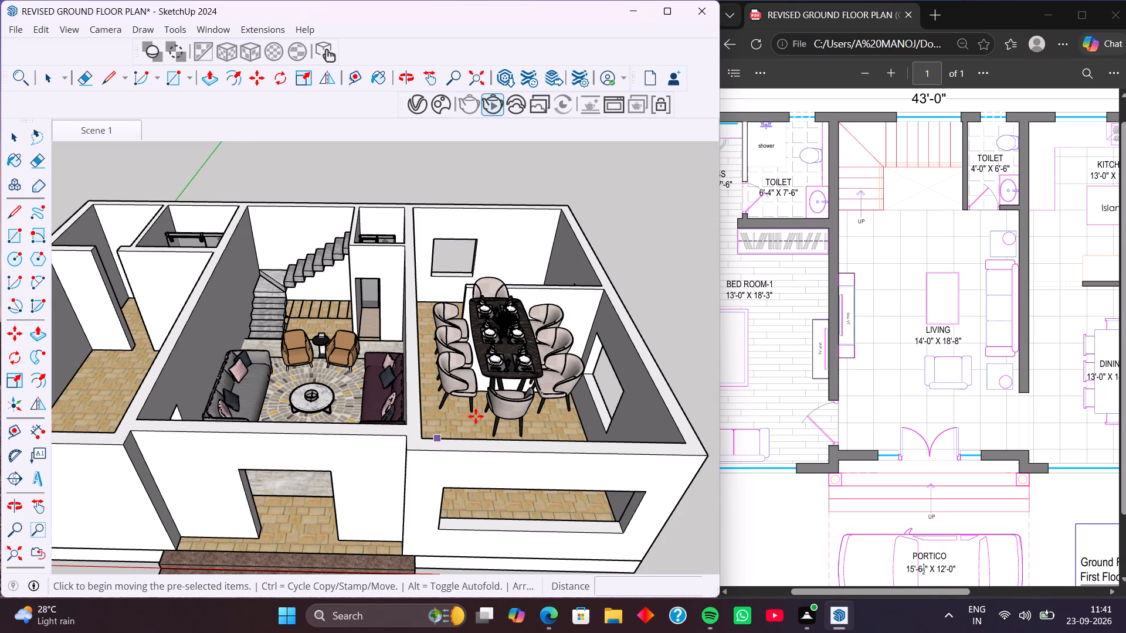
middle_drag(448, 418, 531, 451)
middle_drag(487, 454, 587, 450)
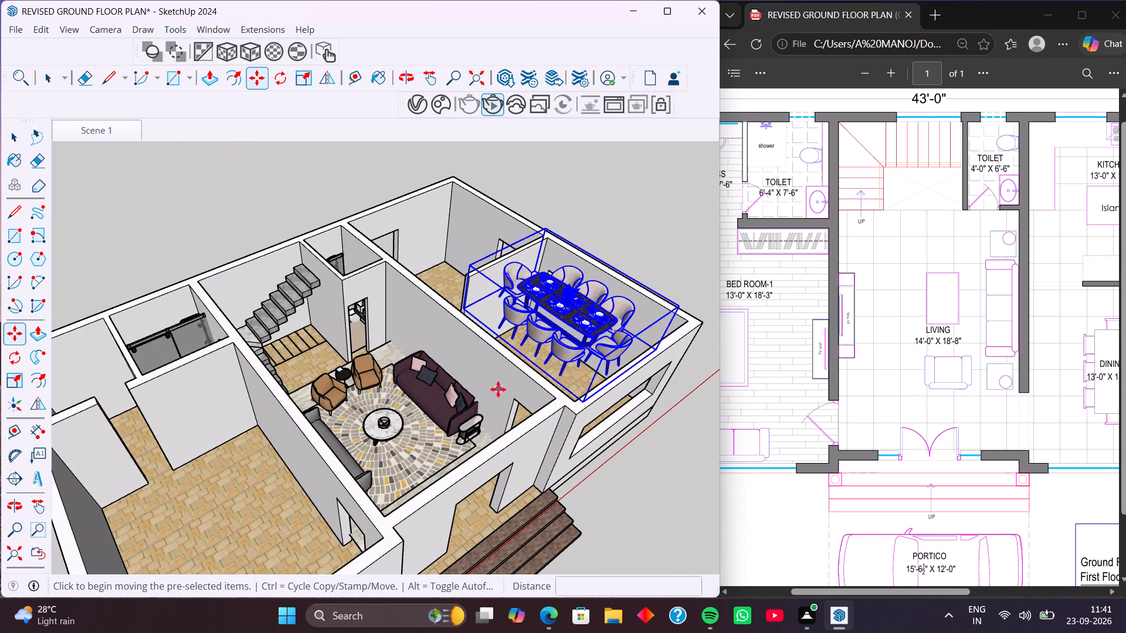
shift+middle_drag(494, 390, 316, 428)
middle_drag(385, 445, 186, 477)
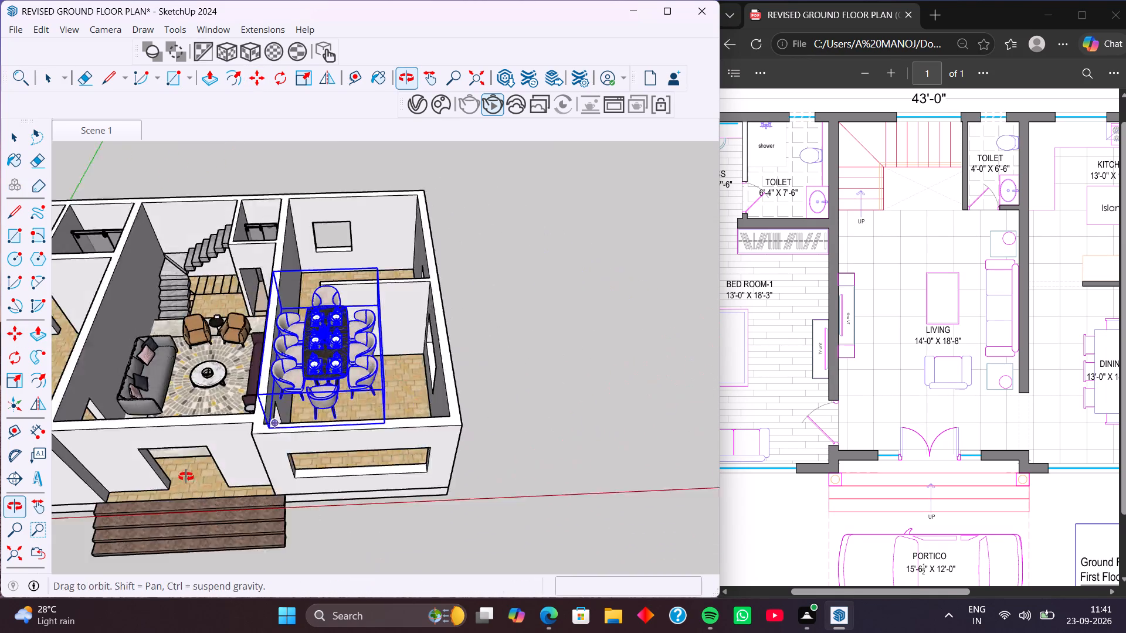
middle_drag(186, 477, 162, 479)
middle_drag(289, 481, 188, 461)
scroll(286, 460, up, 3)
middle_drag(308, 451, 212, 485)
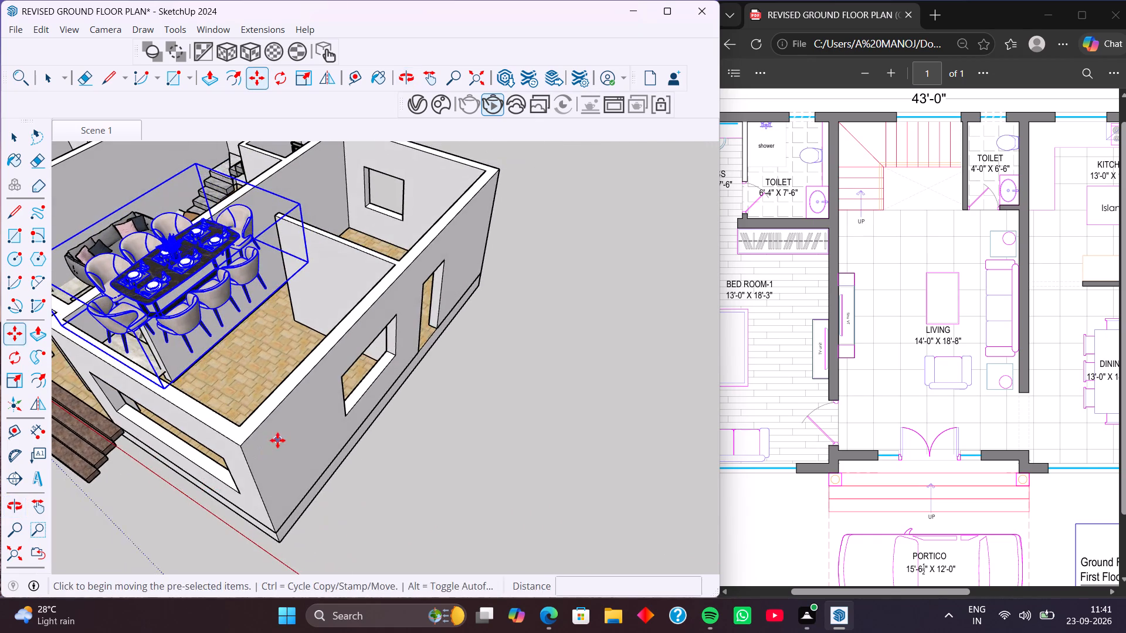
shift+middle_drag(267, 413, 343, 400)
middle_drag(350, 407, 269, 424)
scroll(279, 406, down, 4)
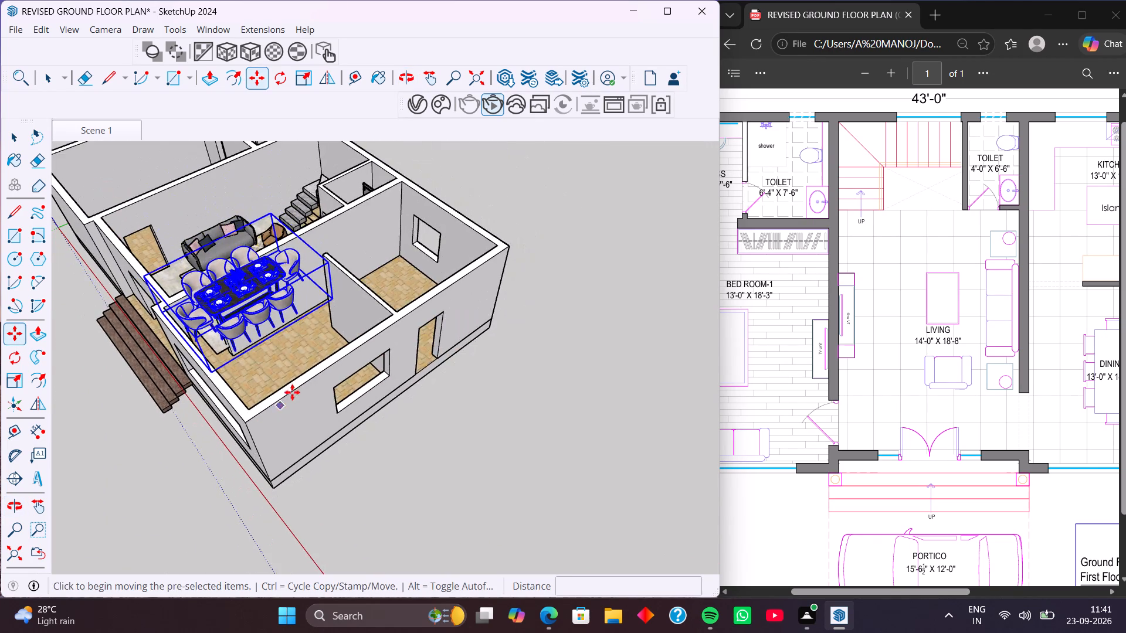
middle_drag(293, 389, 337, 450)
middle_drag(340, 457, 262, 457)
middle_drag(259, 413, 276, 454)
scroll(223, 441, up, 3)
click(230, 443)
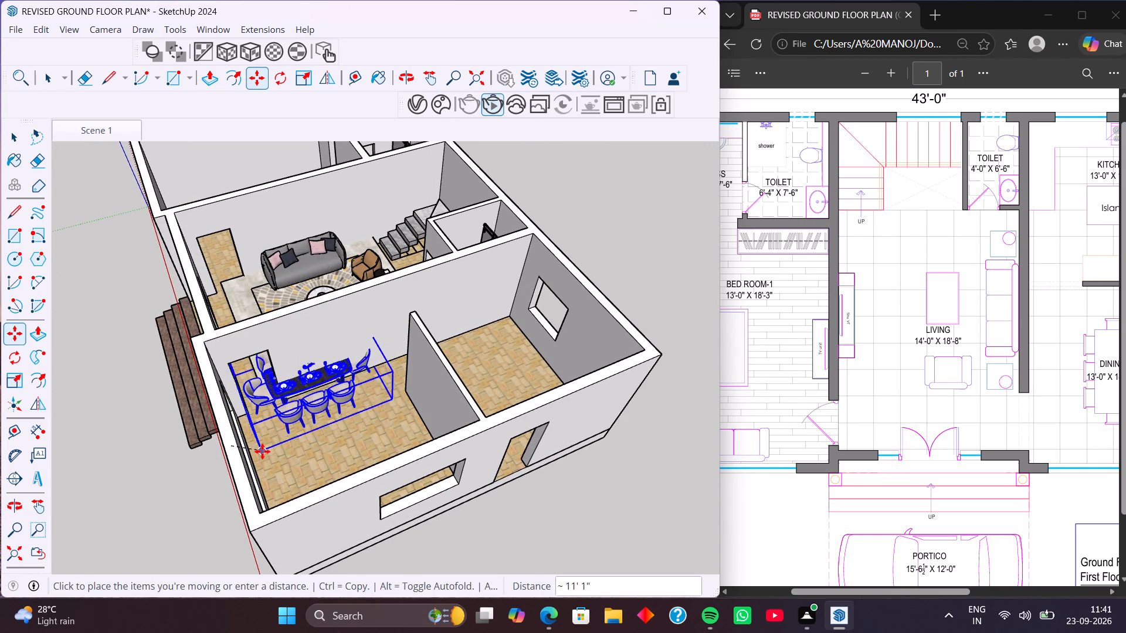
scroll(275, 477, up, 9)
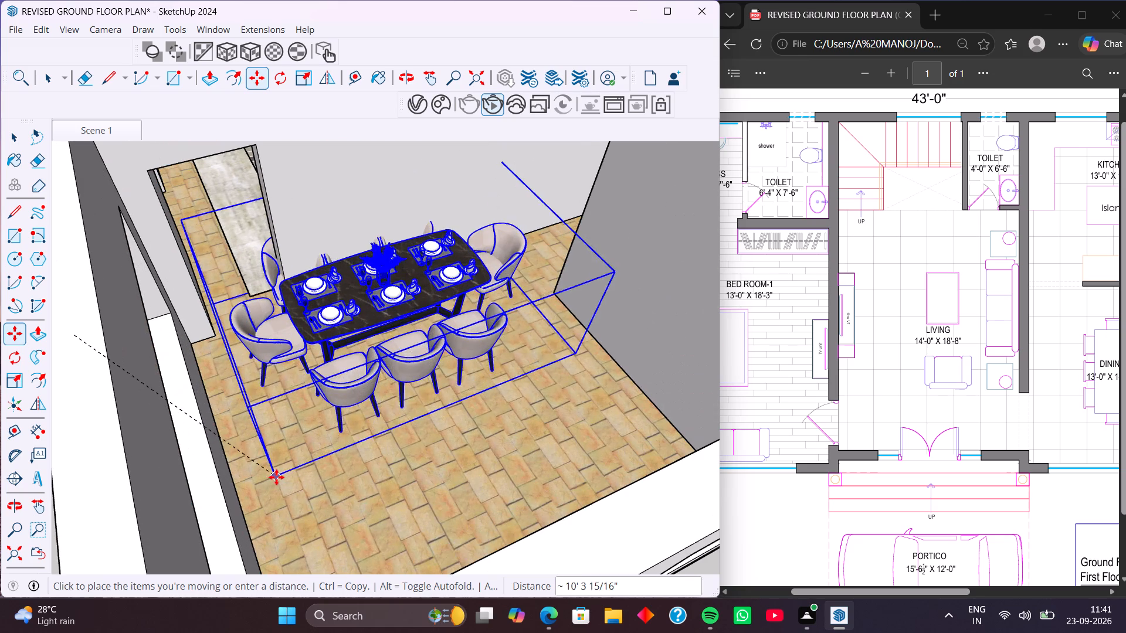
click(296, 516)
Move the dining set about 2' 6" across the floor, away from the living room wall towards the room's centre, and deselect it.
middle_drag(300, 523, 378, 467)
scroll(378, 467, down, 4)
middle_drag(365, 494, 510, 431)
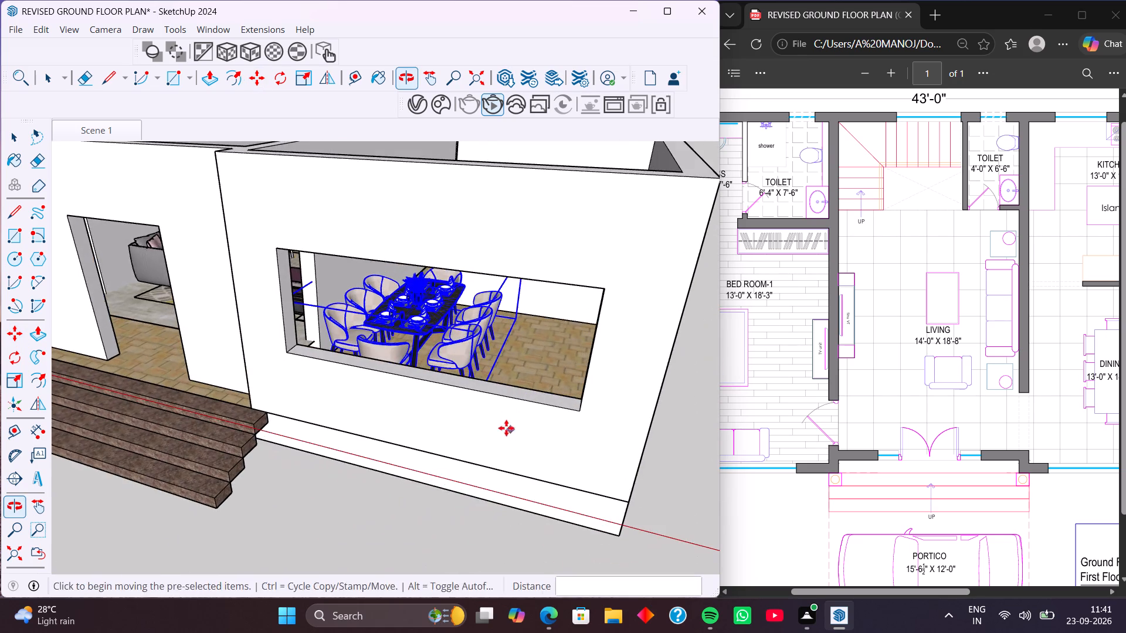
middle_drag(506, 414, 492, 497)
middle_drag(528, 420, 335, 522)
scroll(410, 471, down, 2)
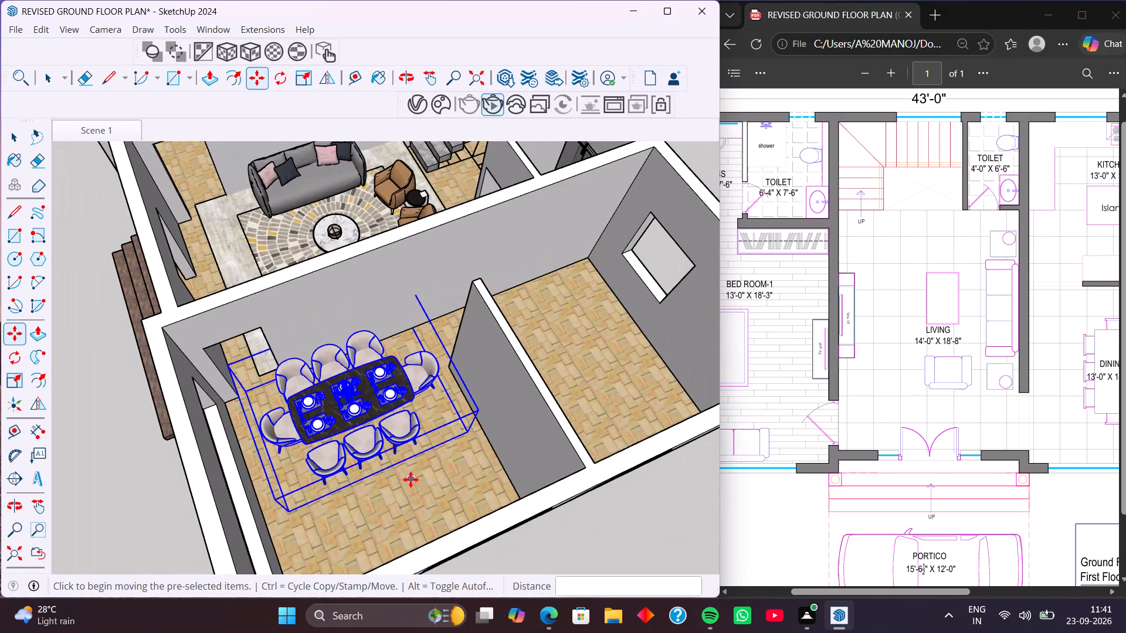
middle_drag(409, 480, 368, 484)
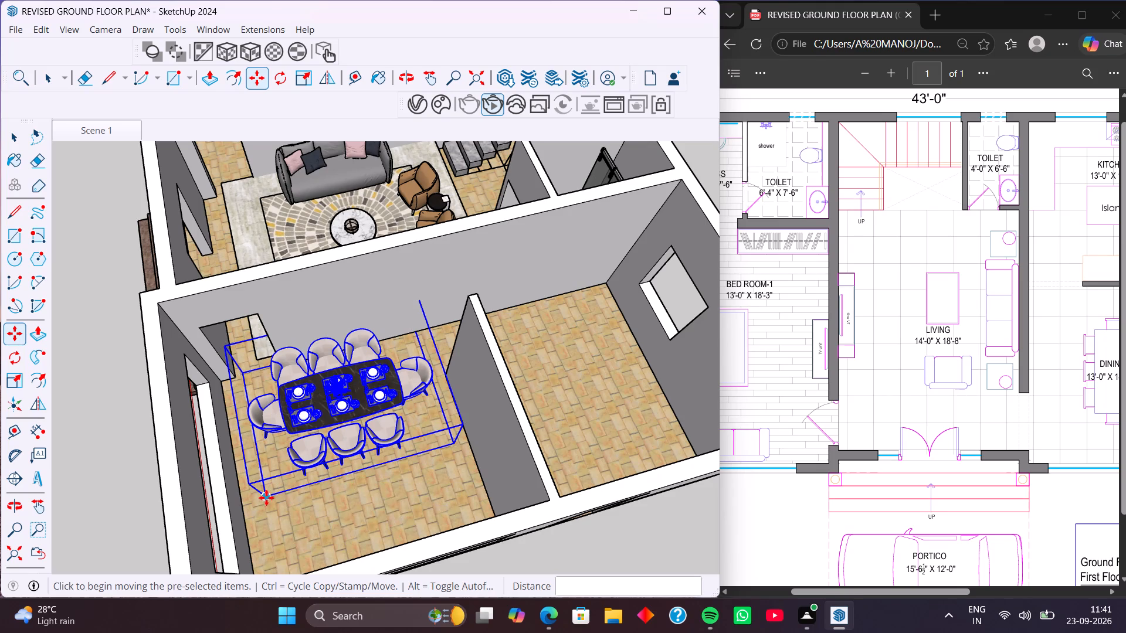
click(266, 495)
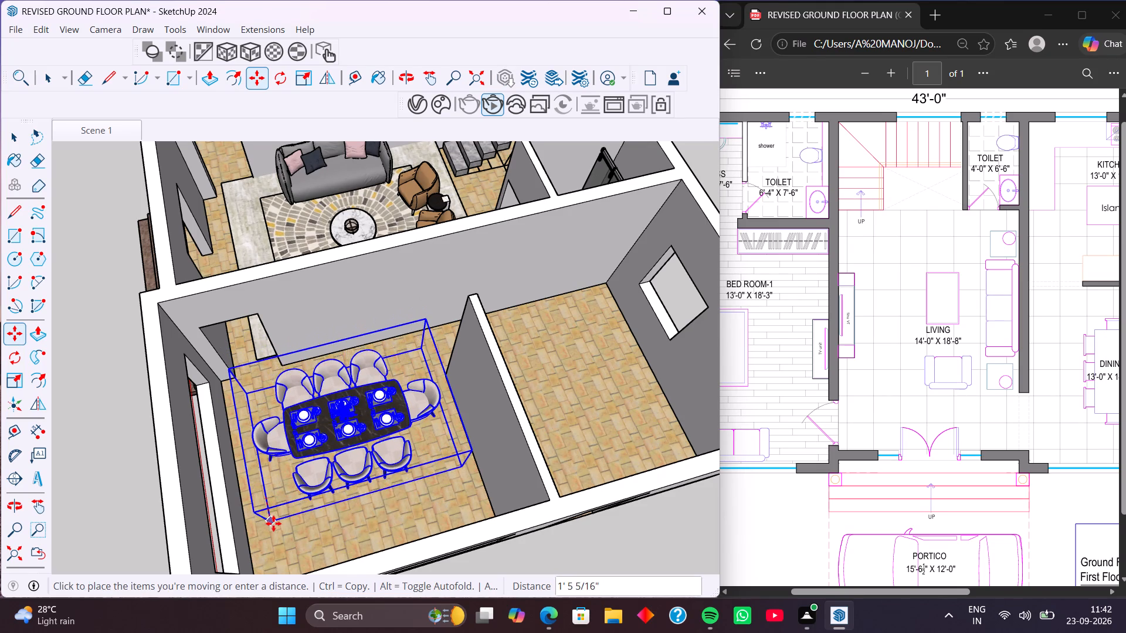
click(277, 541)
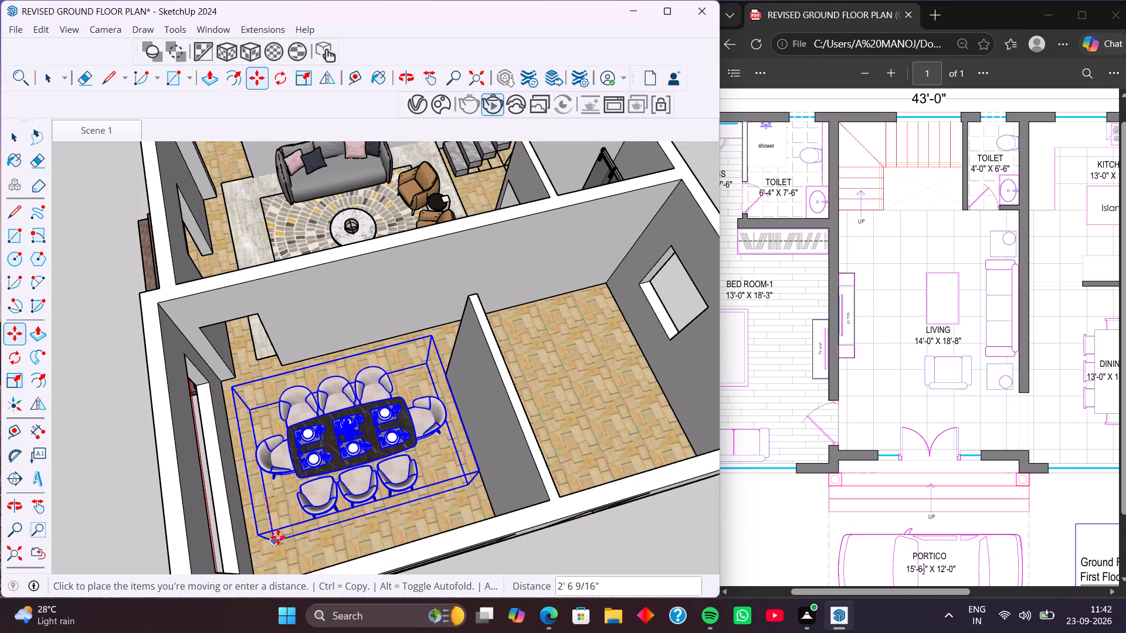
scroll(277, 482, down, 2)
key(space)
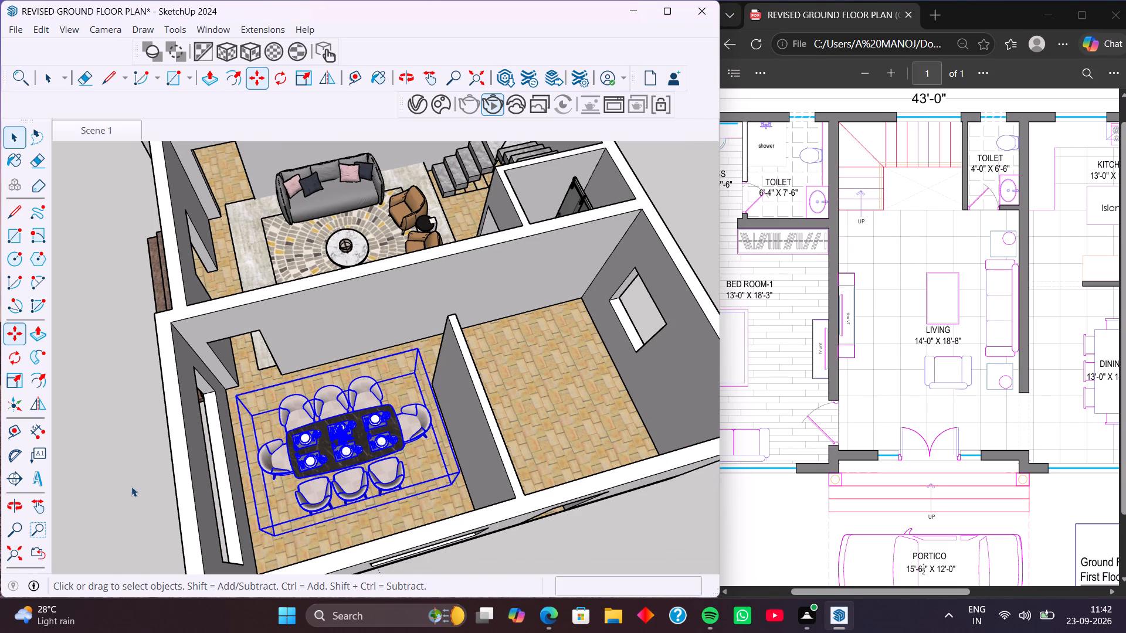
click(131, 486)
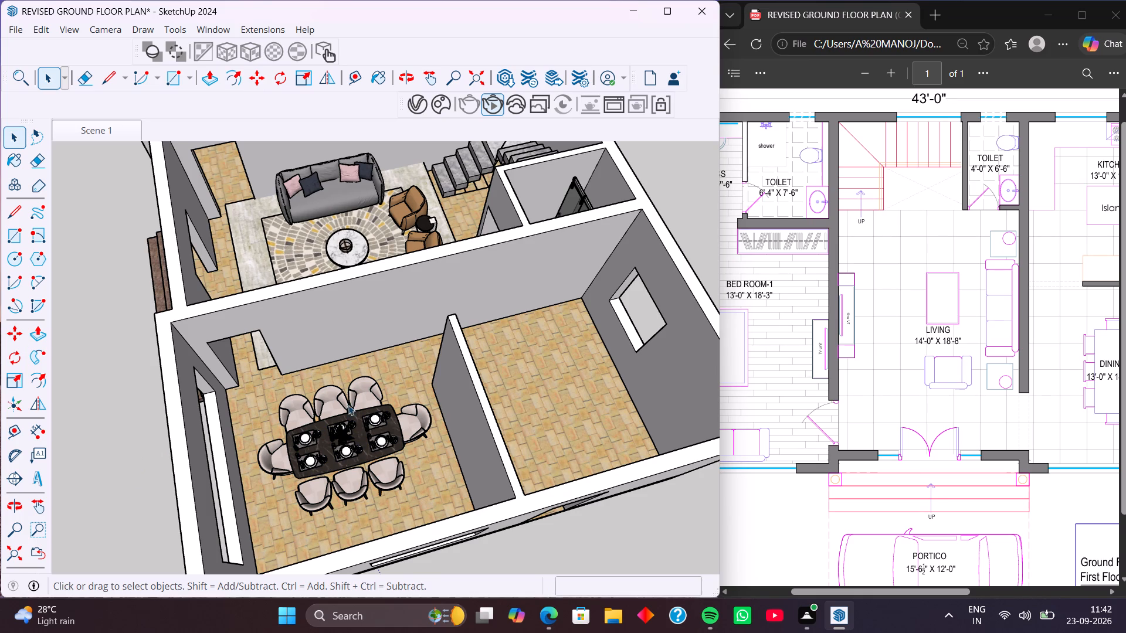
scroll(345, 406, down, 4)
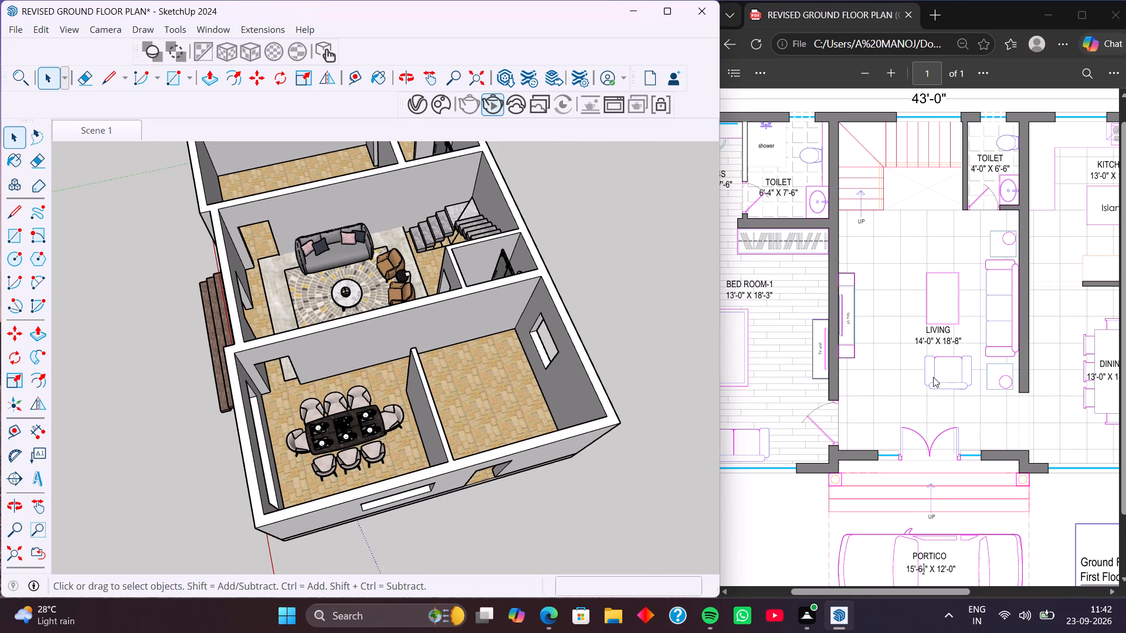
Examine the kitchen and dining layout on the reference plan and the matching rooms in the model.
scroll(934, 377, down, 4)
scroll(934, 377, up, 3)
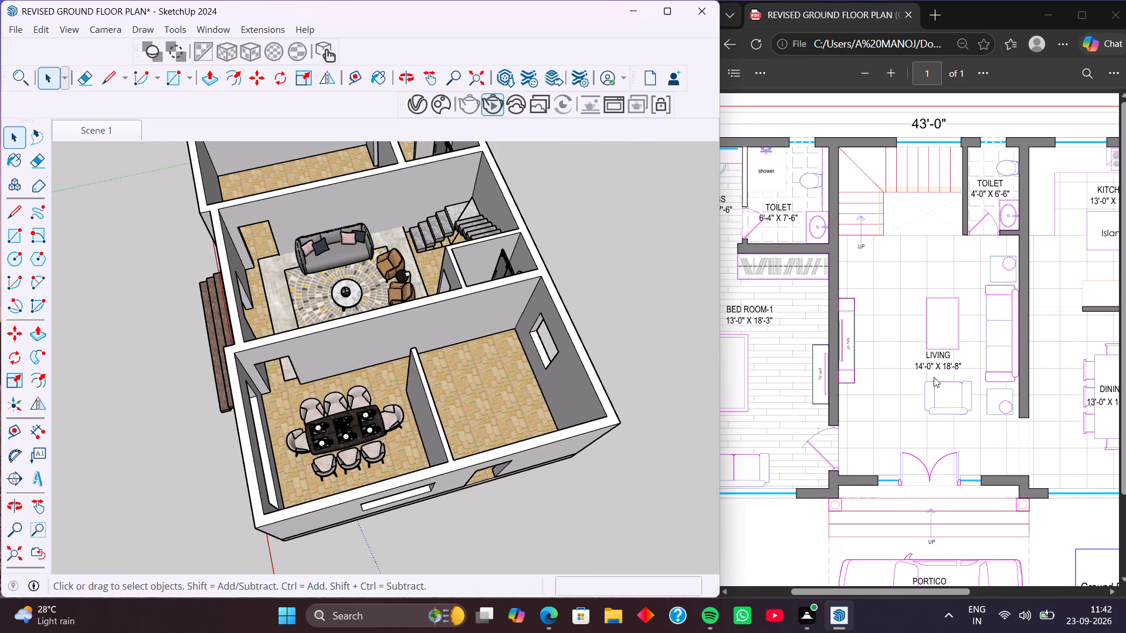
scroll(930, 367, up, 4)
scroll(446, 418, down, 4)
middle_drag(440, 428, 426, 329)
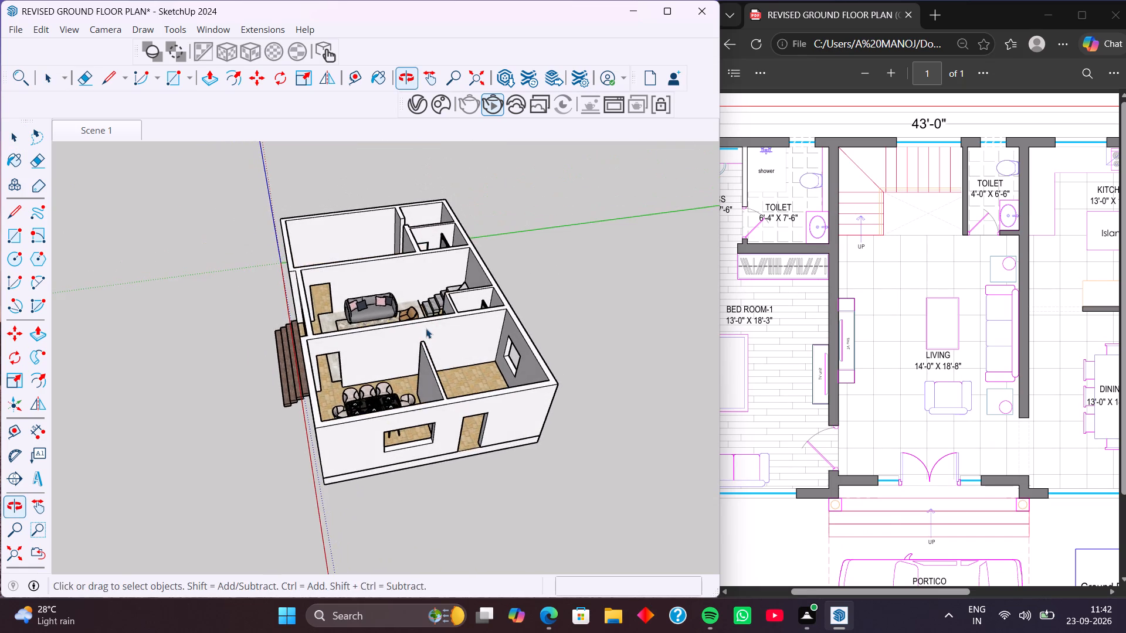
middle_drag(470, 380, 436, 349)
middle_drag(446, 369, 553, 409)
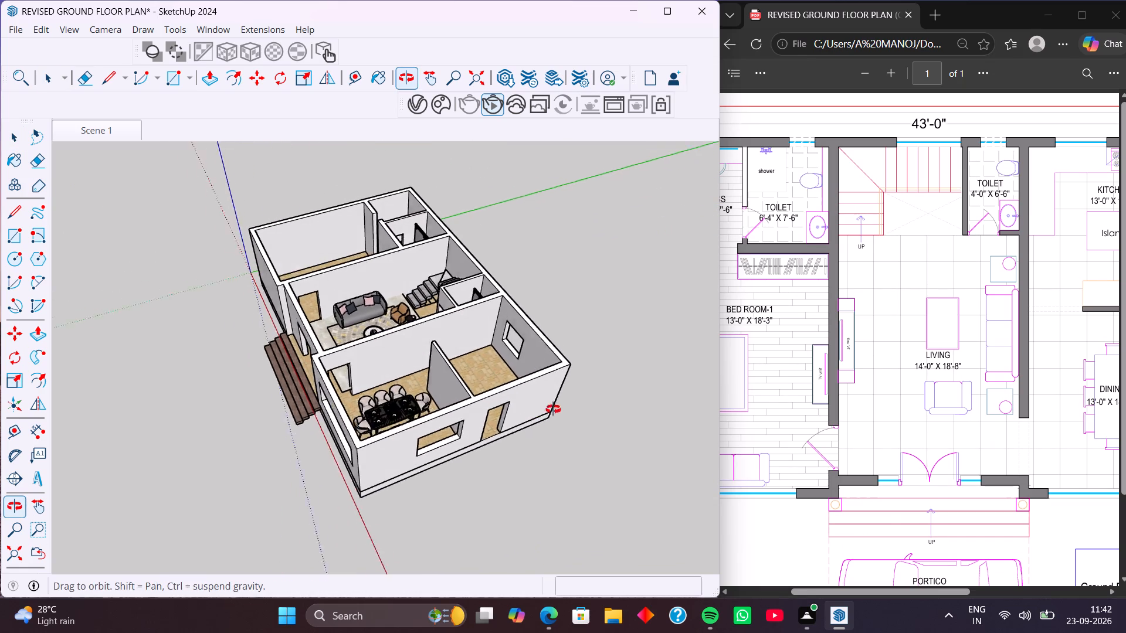
middle_drag(553, 409, 555, 407)
drag(907, 591, 980, 594)
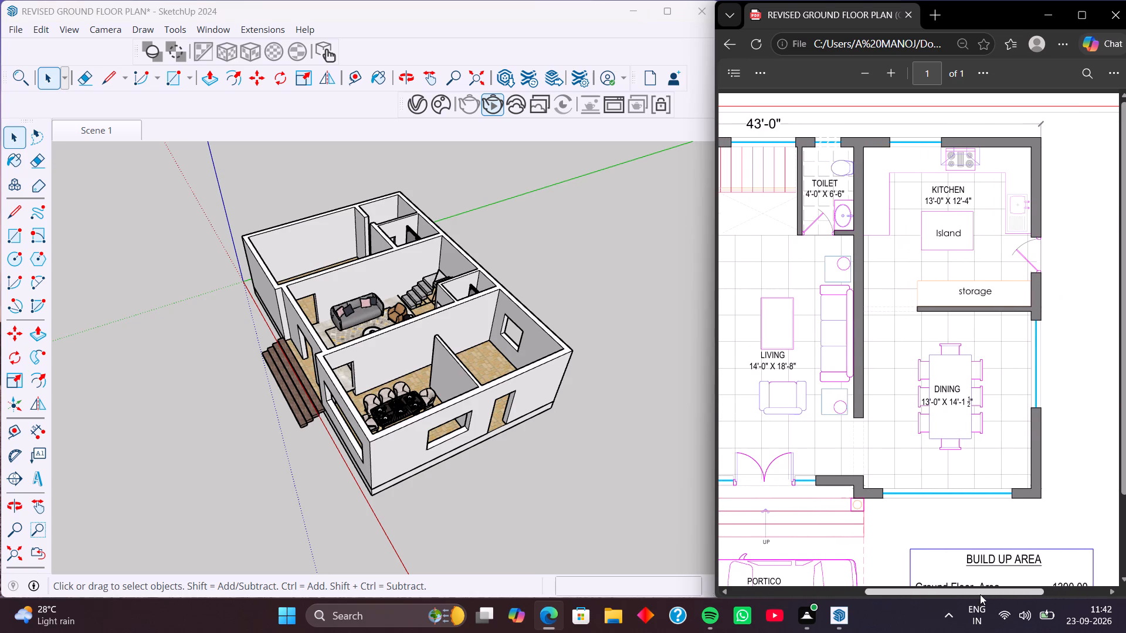
drag(980, 594, 976, 595)
middle_drag(445, 424, 478, 430)
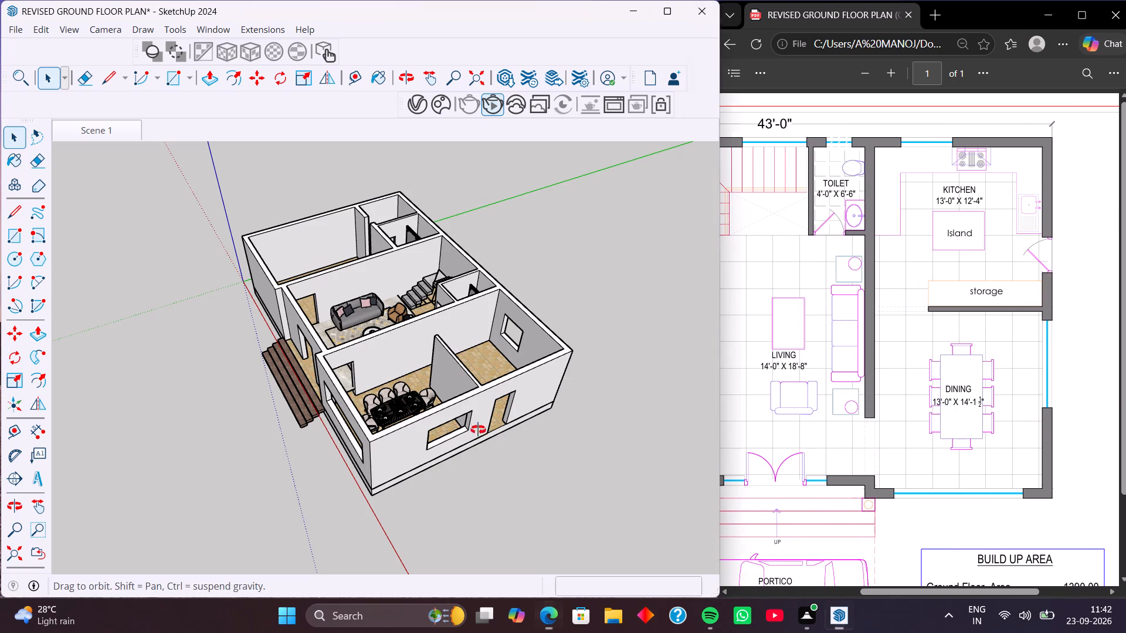
middle_drag(478, 430, 640, 420)
middle_drag(392, 391, 586, 448)
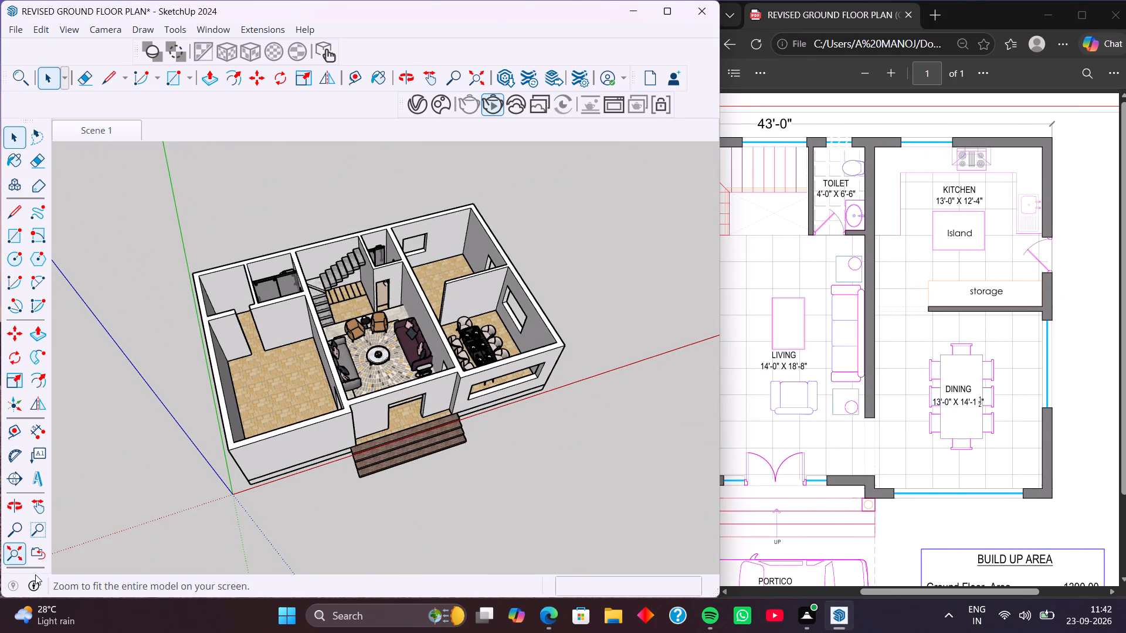
Search 3D Warehouse for "kitchen" models.
click(220, 30)
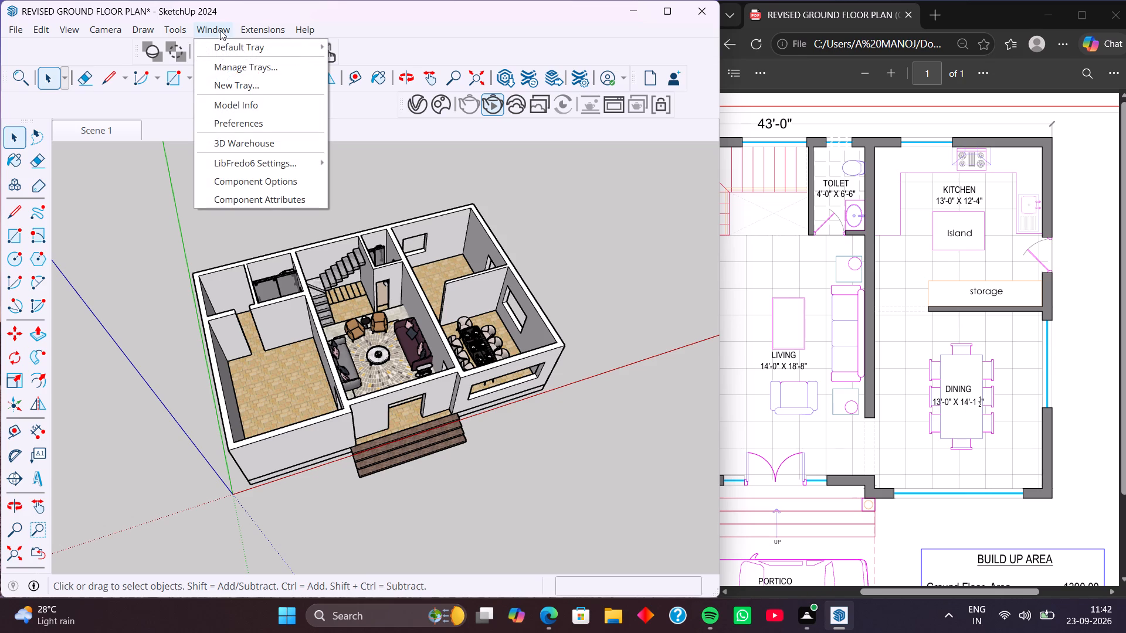
click(255, 144)
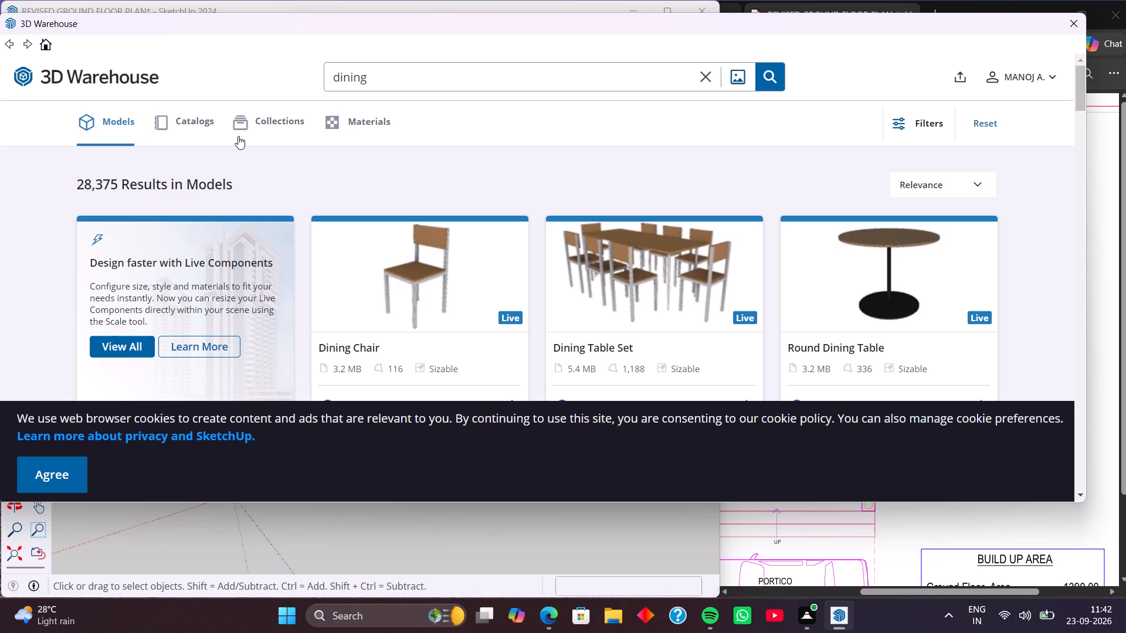
click(382, 77)
key(BackSpace)
key(BackSpace)
key(BackSpace)
key(BackSpace)
key(BackSpace)
key(BackSpace)
key(BackSpace)
key(BackSpace)
key(BackSpace)
key(BackSpace)
key(BackSpace)
key(BackSpace)
key(BackSpace)
text(kitc)
text(he)
key(n)
key(Return)
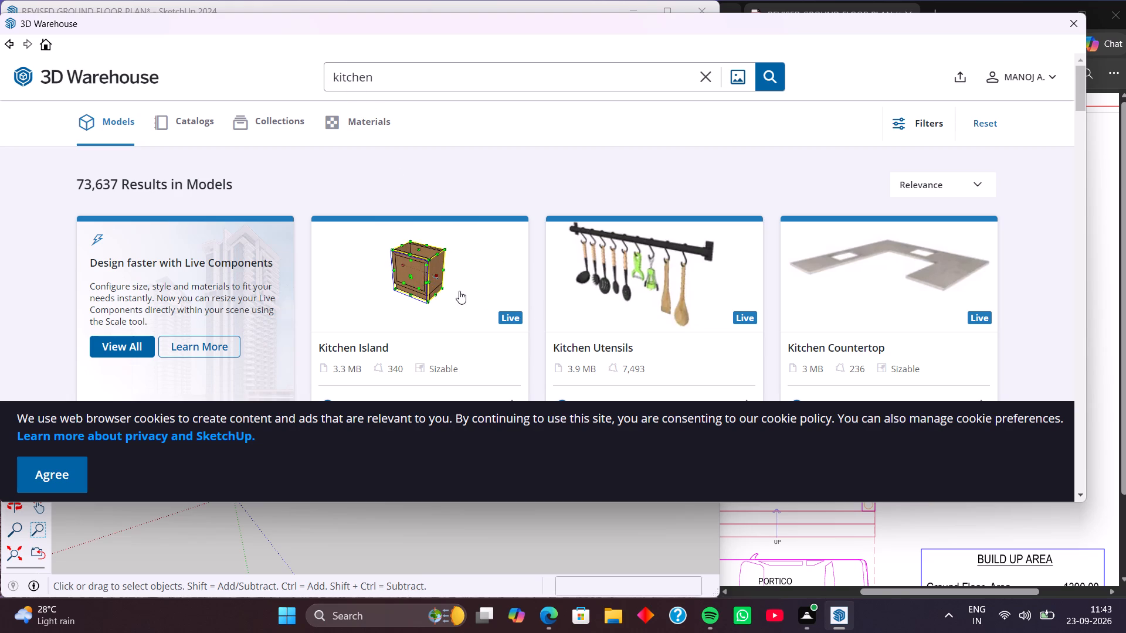
Download the 10 MB "KITCHEN" model with black cabinets, wood countertops and an island directly into the open model.
scroll(450, 288, down, 4)
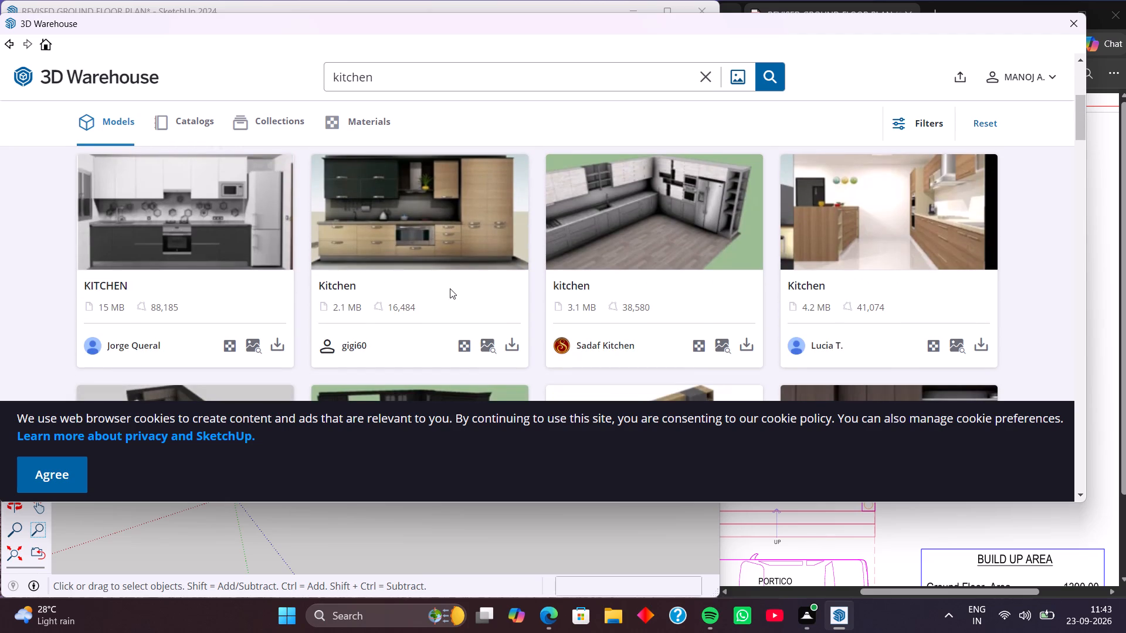
scroll(450, 288, down, 2)
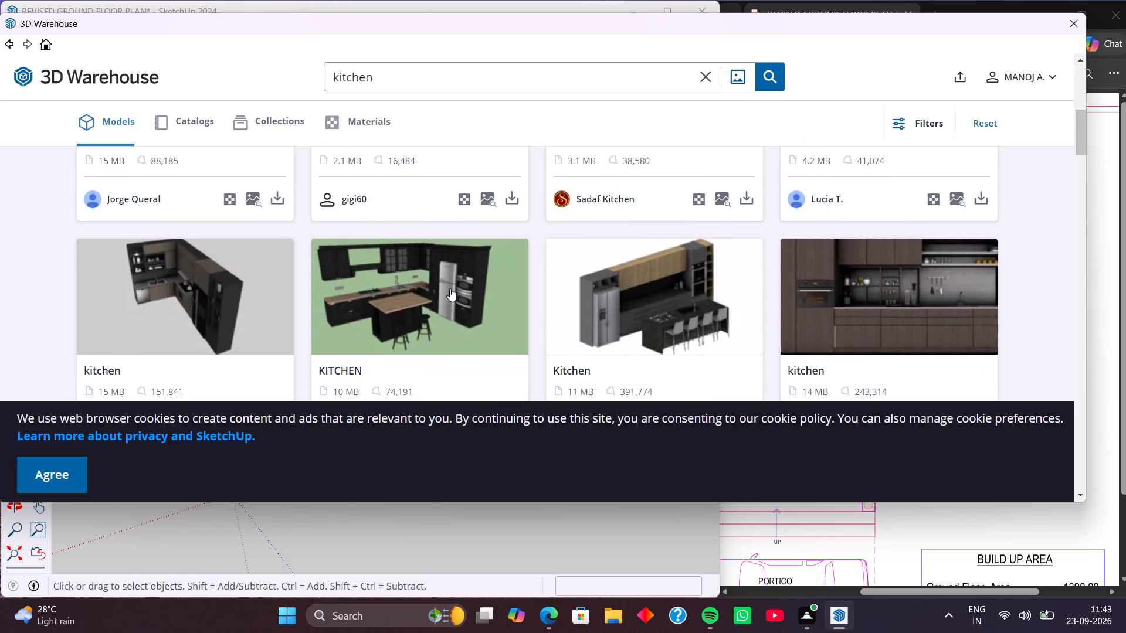
scroll(450, 288, down, 3)
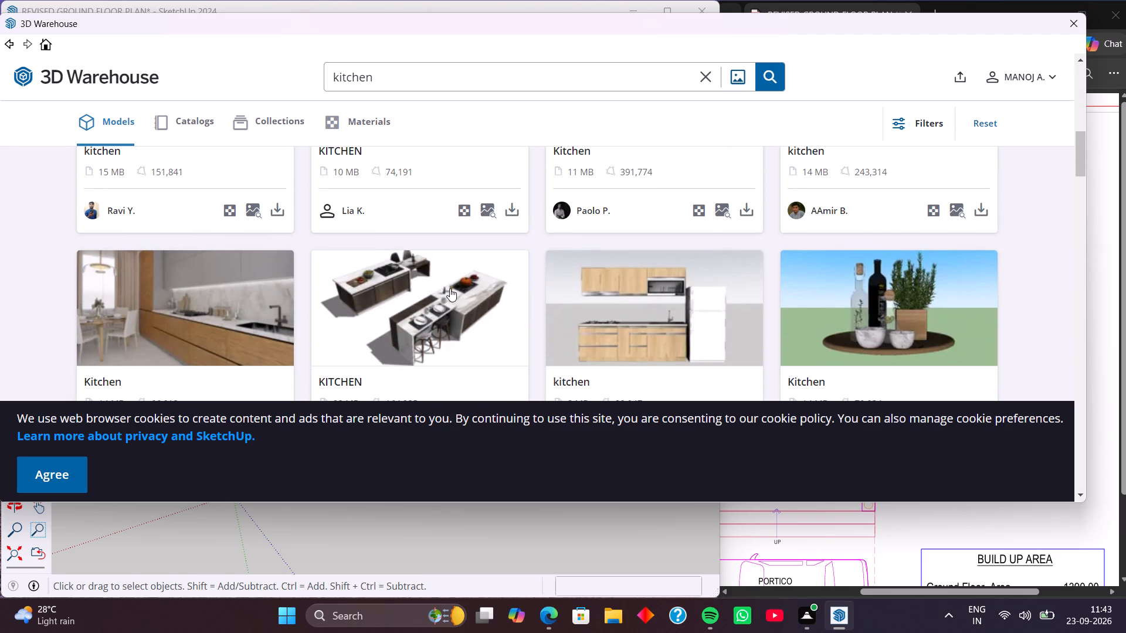
scroll(450, 287, up, 2)
click(510, 357)
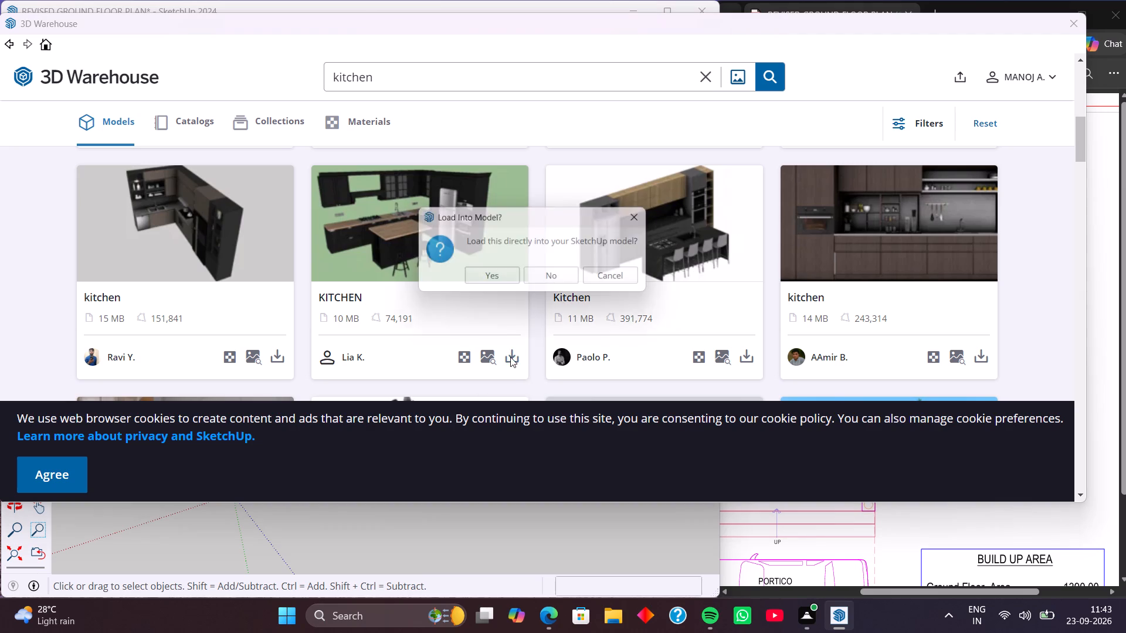
click(492, 275)
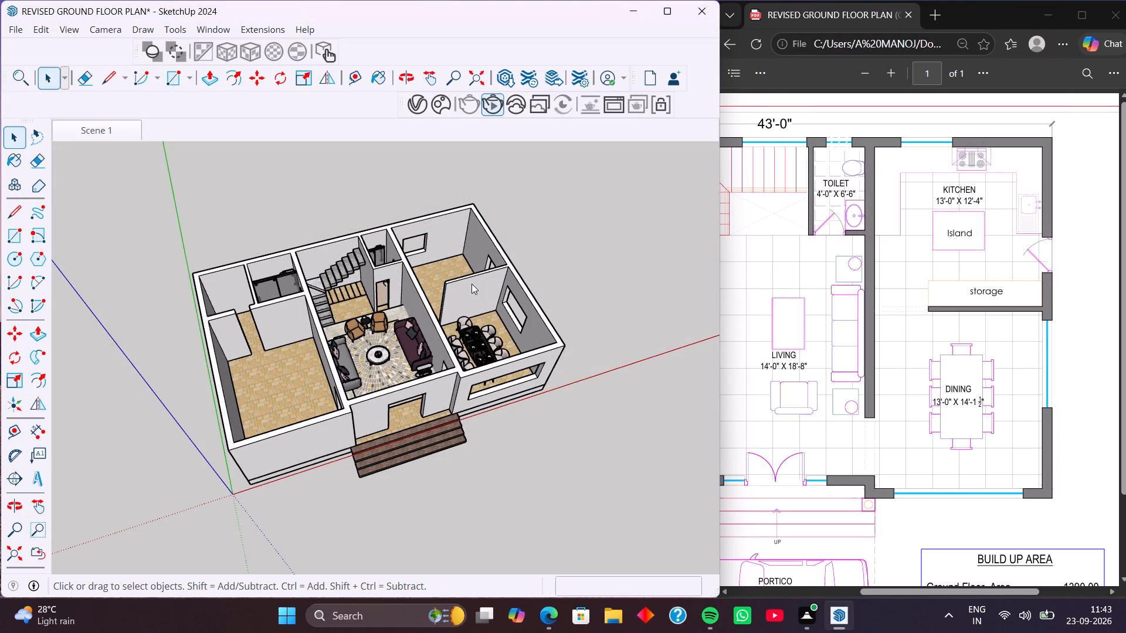
Place the downloaded kitchen set over the kitchen room, with its long counter along the wall on the living room side.
middle_drag(431, 292, 419, 294)
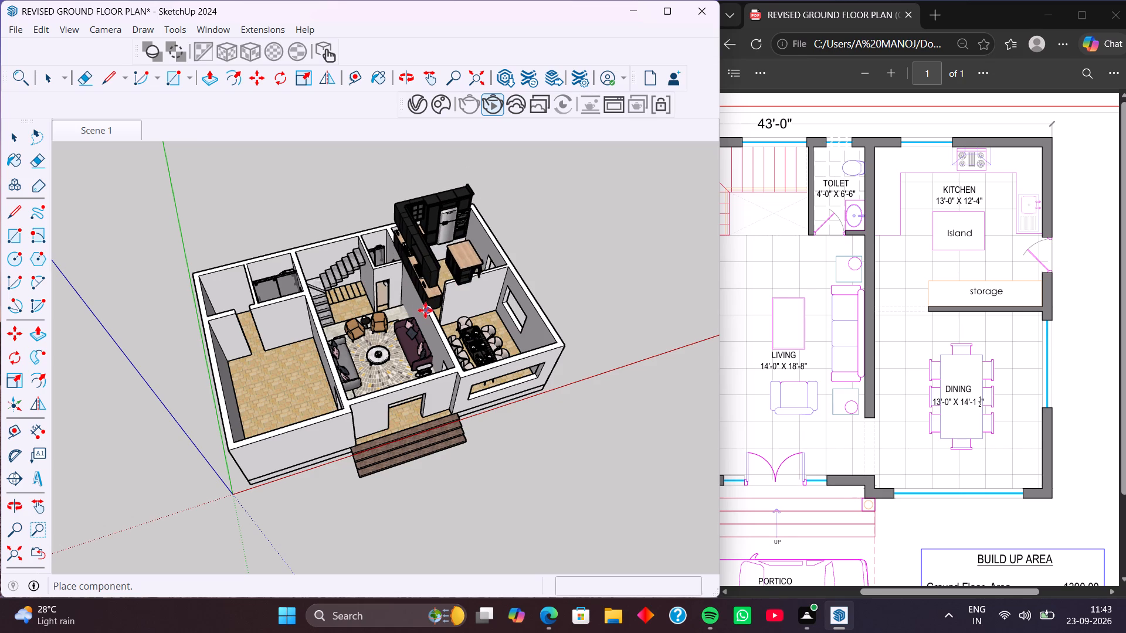
click(430, 295)
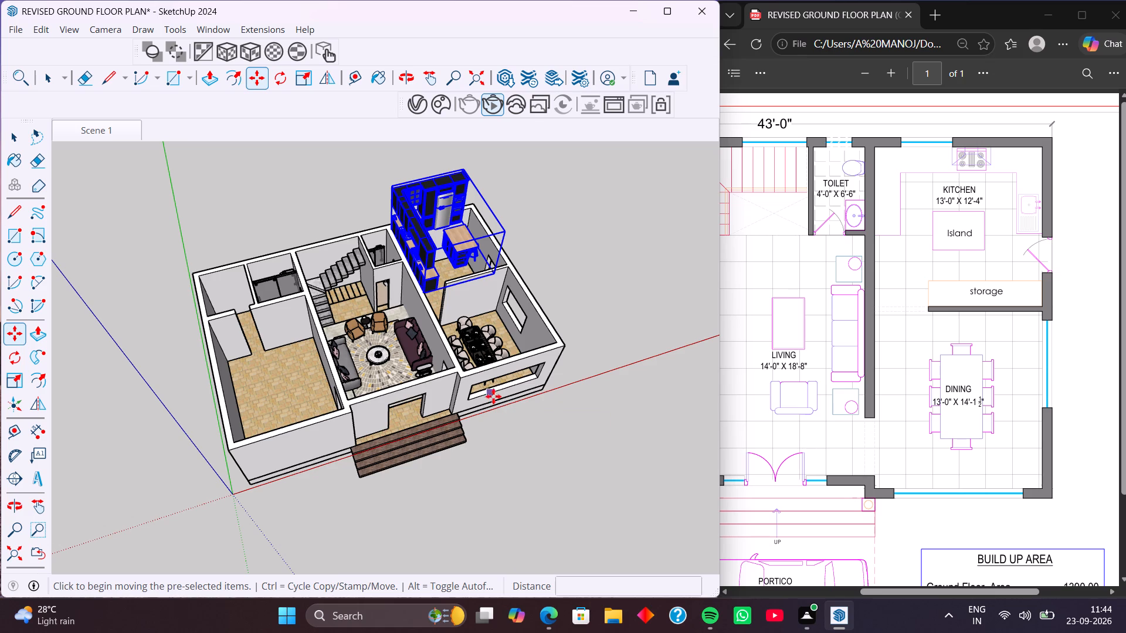
Move the kitchen set about 3 3/4" by its bottom corner to the inner corner of the rear and toilet-side walls.
middle_drag(550, 341, 283, 368)
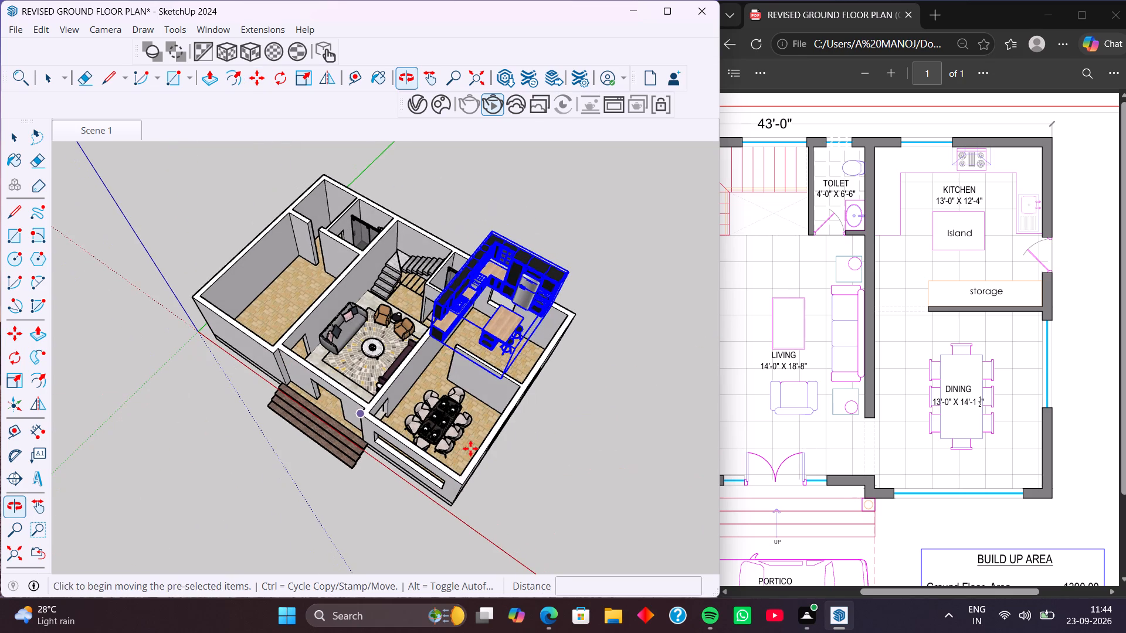
middle_drag(470, 448, 318, 448)
middle_drag(437, 425, 254, 373)
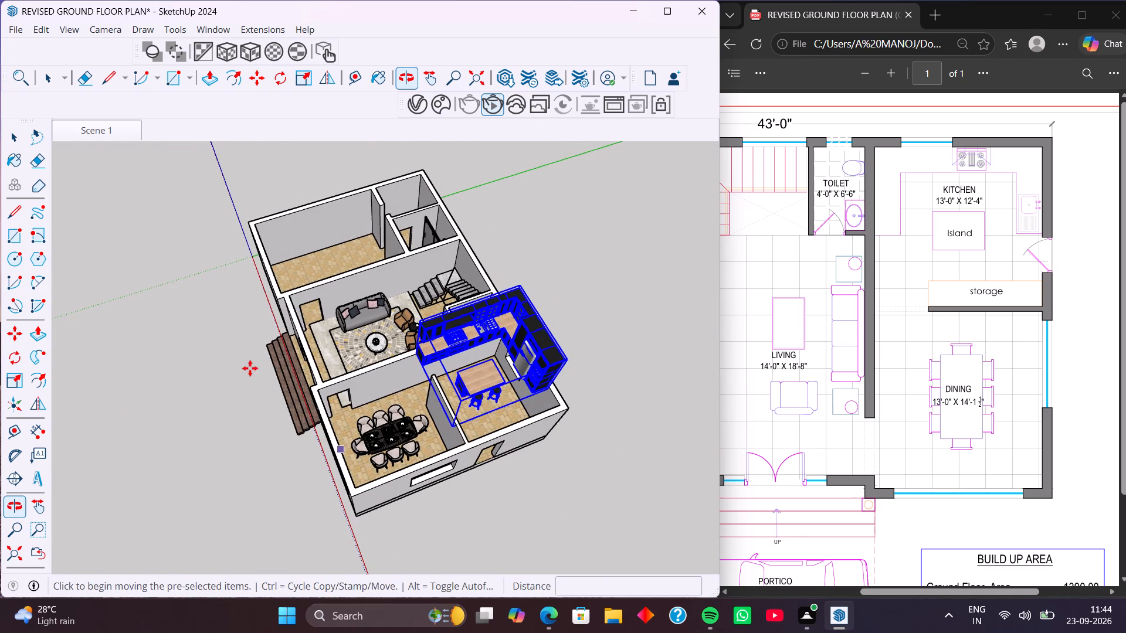
middle_drag(443, 498, 380, 346)
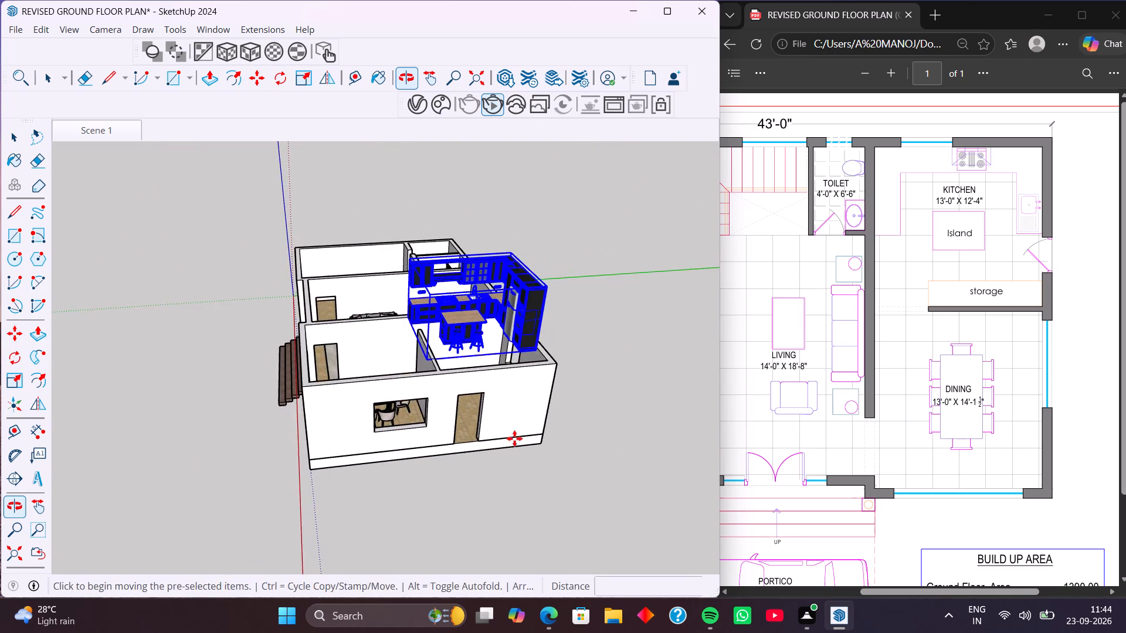
middle_drag(514, 438, 330, 419)
middle_drag(431, 395, 282, 417)
scroll(334, 384, up, 8)
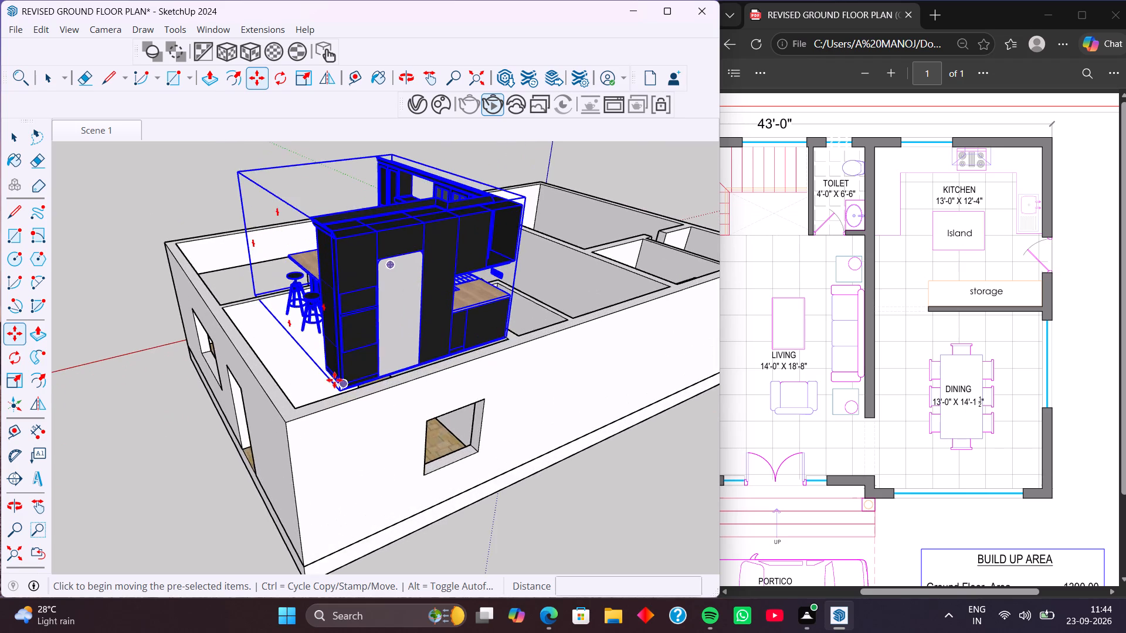
middle_drag(334, 394, 374, 399)
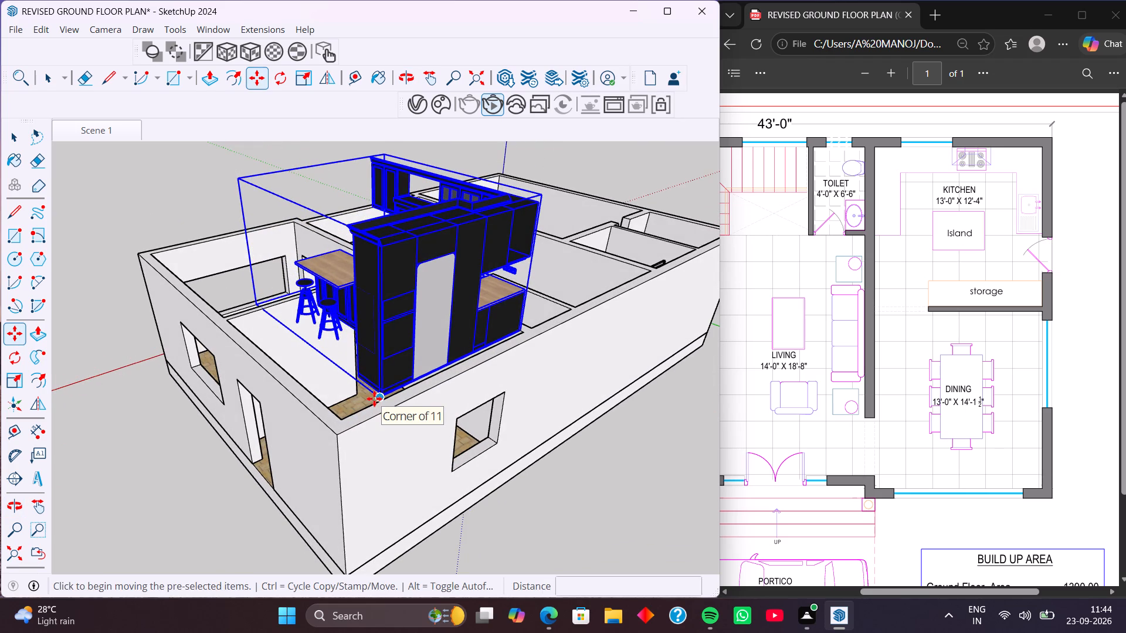
middle_drag(447, 378, 275, 385)
middle_drag(428, 404, 350, 401)
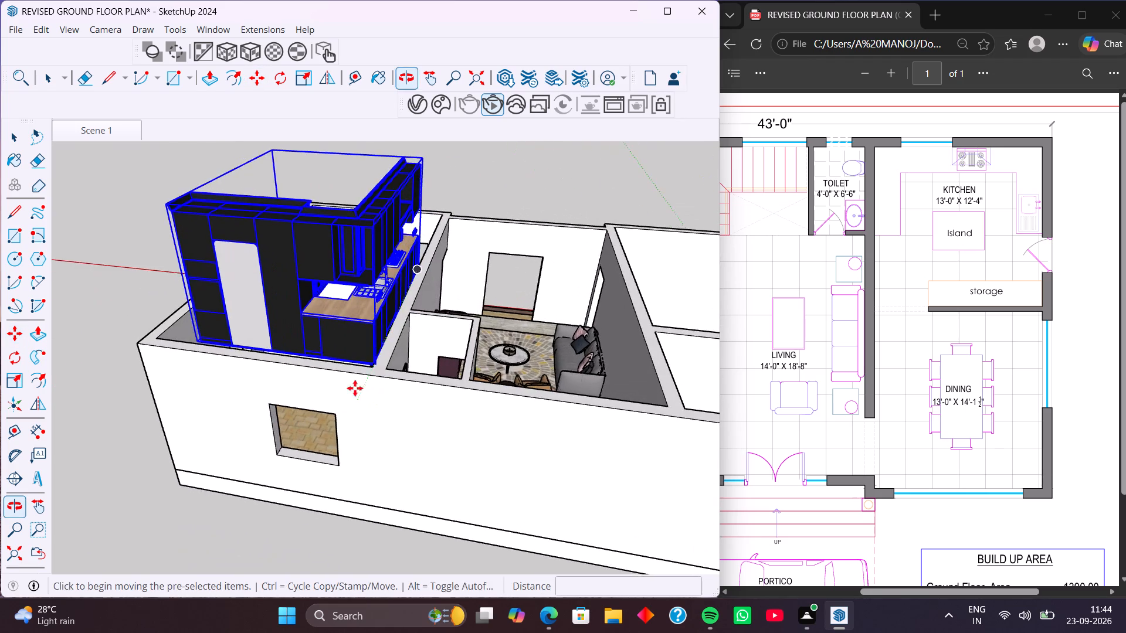
scroll(360, 372, up, 8)
middle_drag(365, 373, 362, 398)
scroll(396, 383, up, 3)
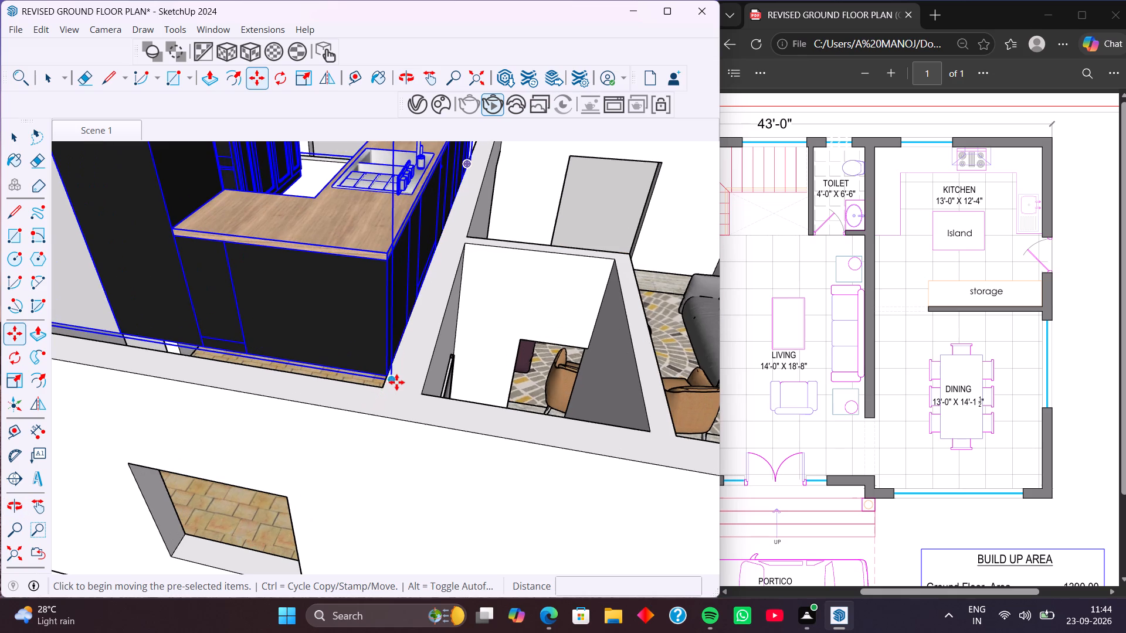
click(392, 379)
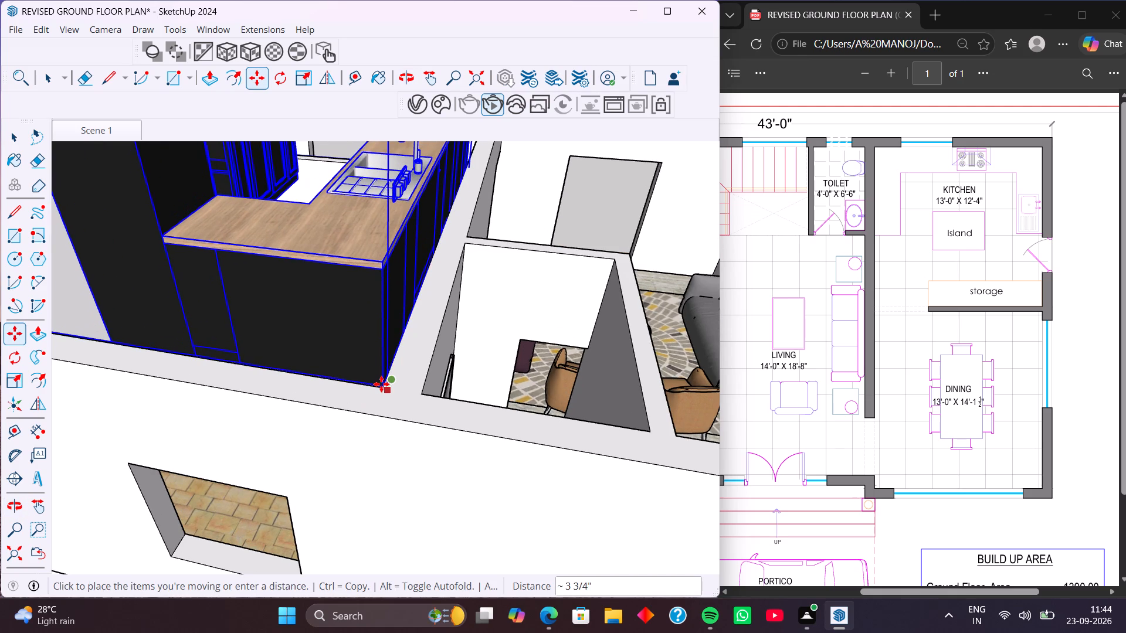
click(381, 384)
Move the raised kitchen set about 9' 11" straight down along the vertical axis to the kitchen floor, and inspect its fit.
scroll(391, 391, up, 5)
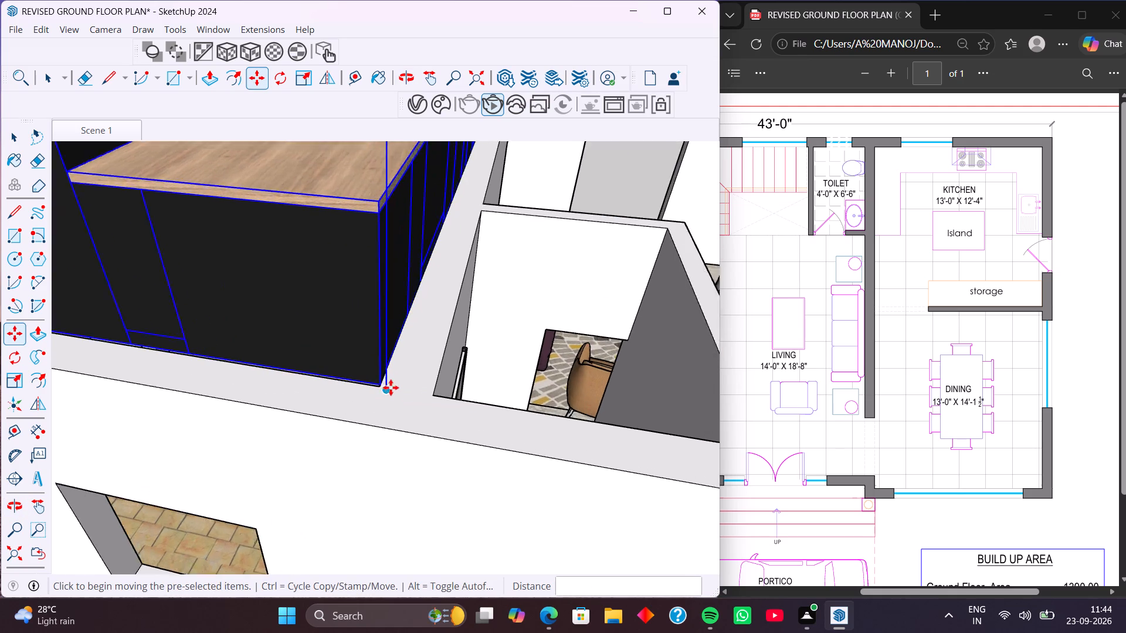
scroll(391, 387, up, 1)
click(386, 390)
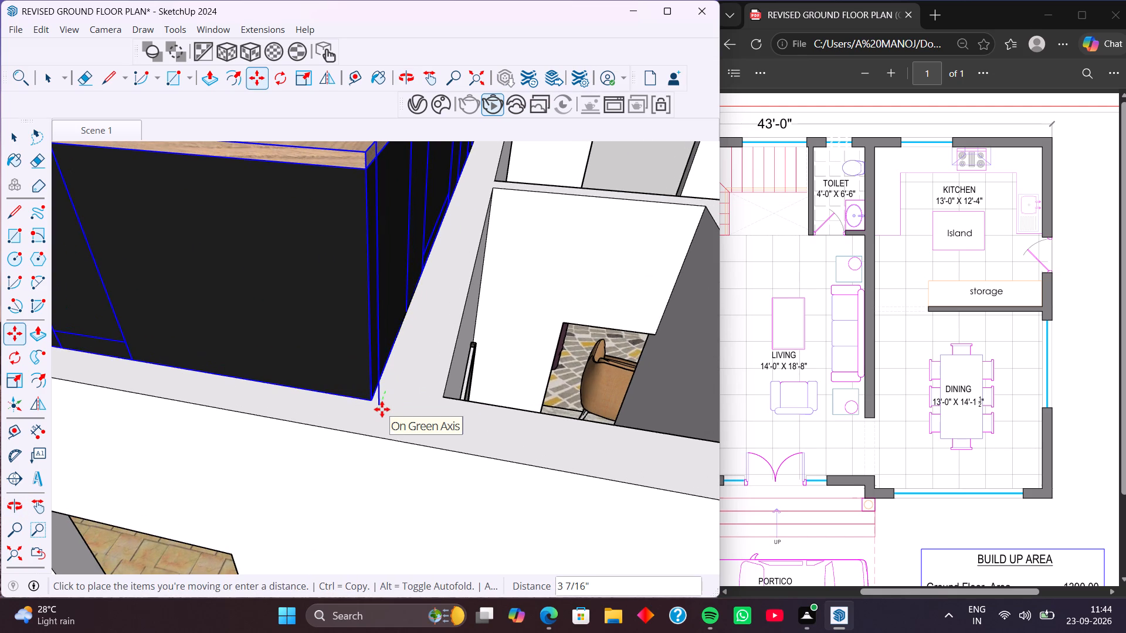
key(Up)
scroll(376, 457, down, 4)
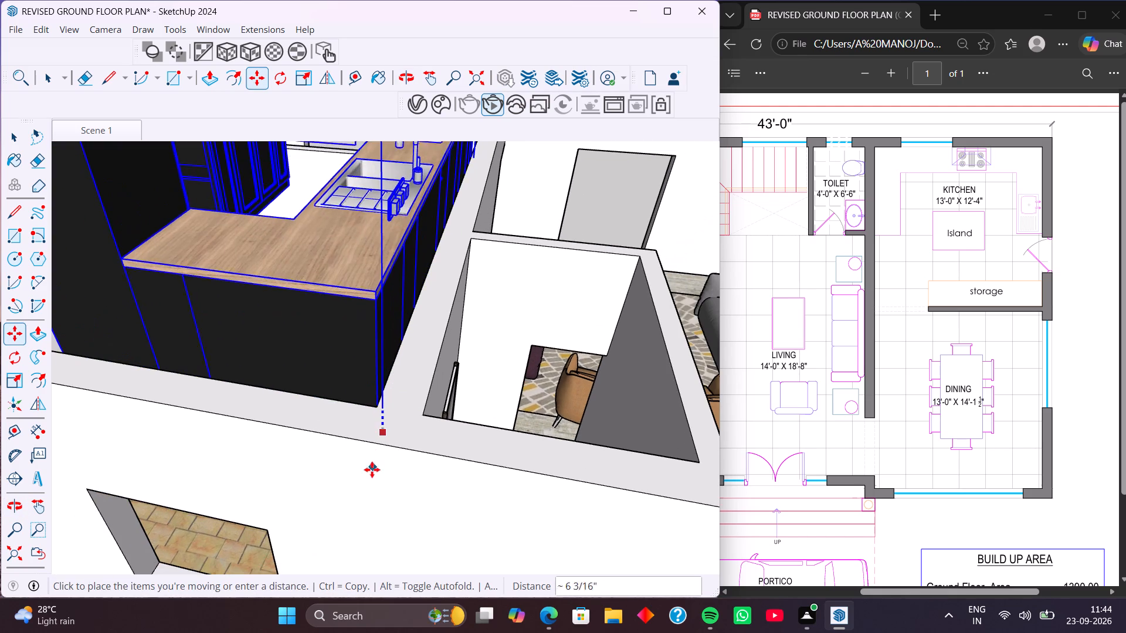
shift+middle_drag(372, 469, 403, 294)
shift+middle_drag(373, 468, 423, 274)
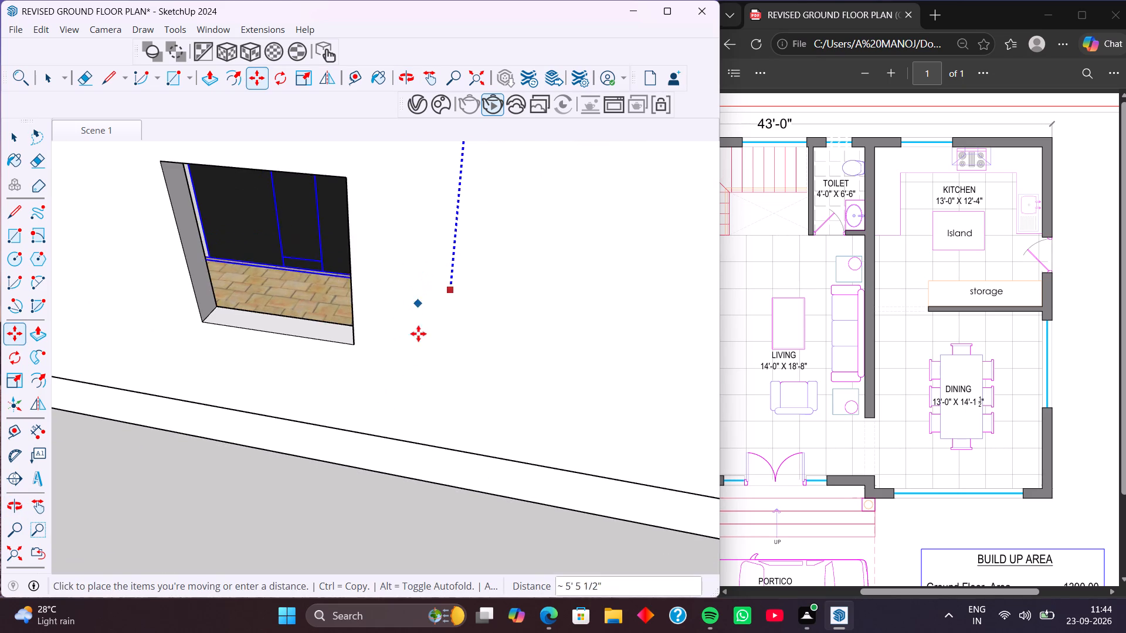
click(416, 448)
middle_drag(358, 401, 503, 365)
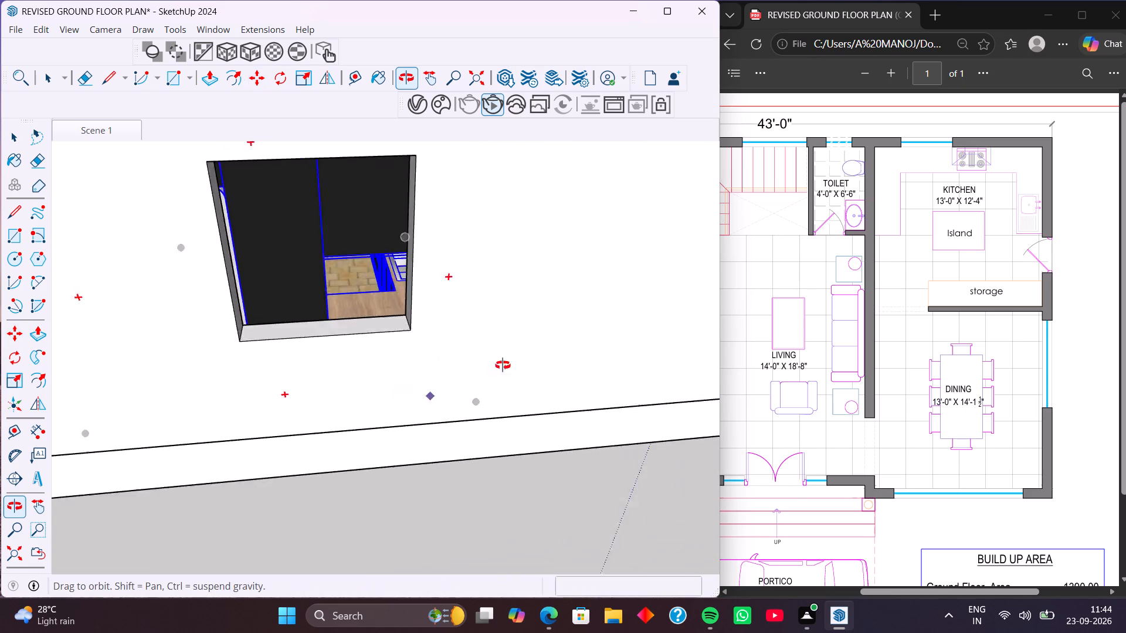
middle_drag(503, 365, 530, 355)
scroll(407, 346, down, 3)
middle_drag(351, 329, 453, 403)
middle_drag(280, 315, 526, 355)
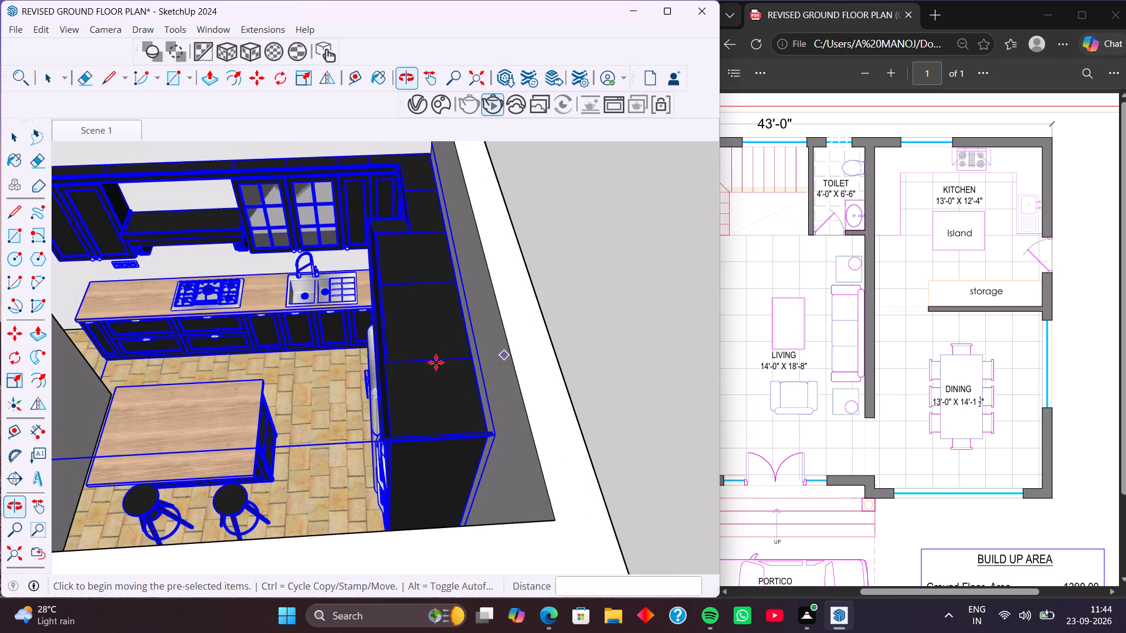
middle_drag(375, 364, 520, 335)
middle_drag(413, 336, 437, 378)
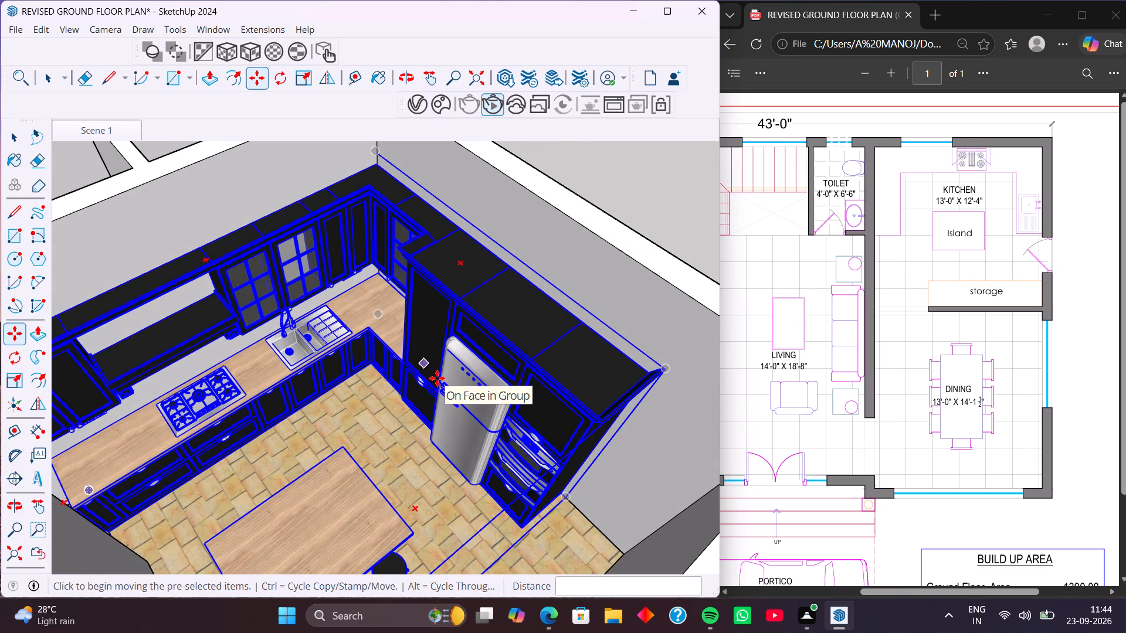
Scale the kitchen set to about 1.19 along the red axis, stretching it toward the exterior wall with the kitchen door.
scroll(437, 378, down, 2)
shift+middle_drag(419, 372, 408, 266)
middle_drag(386, 314, 497, 304)
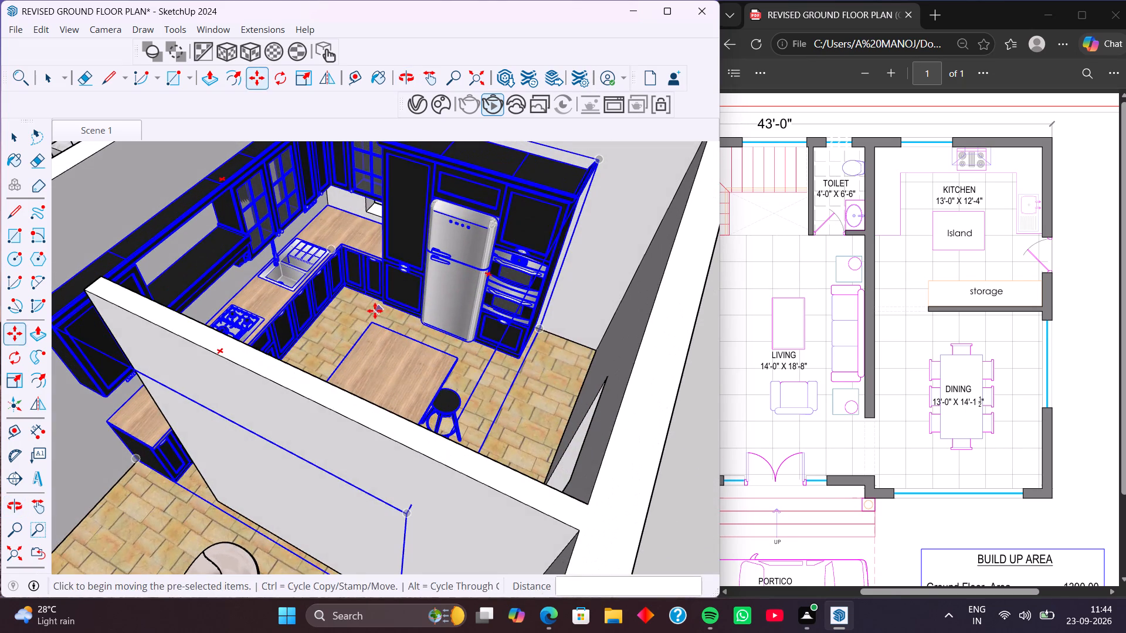
middle_drag(375, 311, 283, 363)
scroll(282, 367, down, 1)
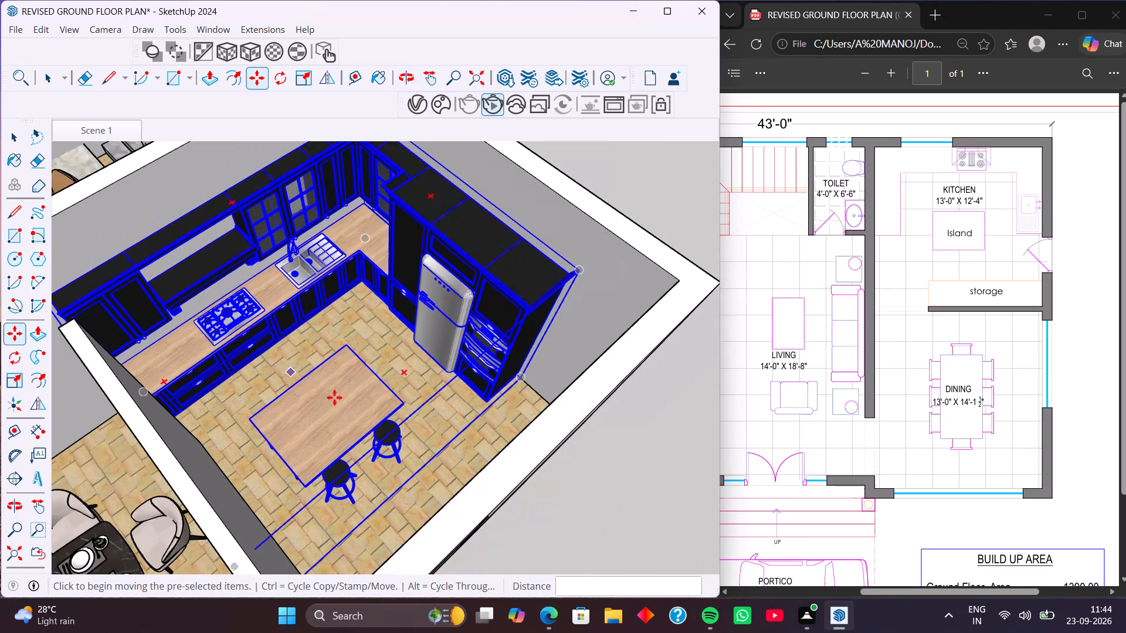
middle_drag(340, 399, 310, 326)
middle_drag(313, 346, 406, 328)
scroll(364, 330, down, 3)
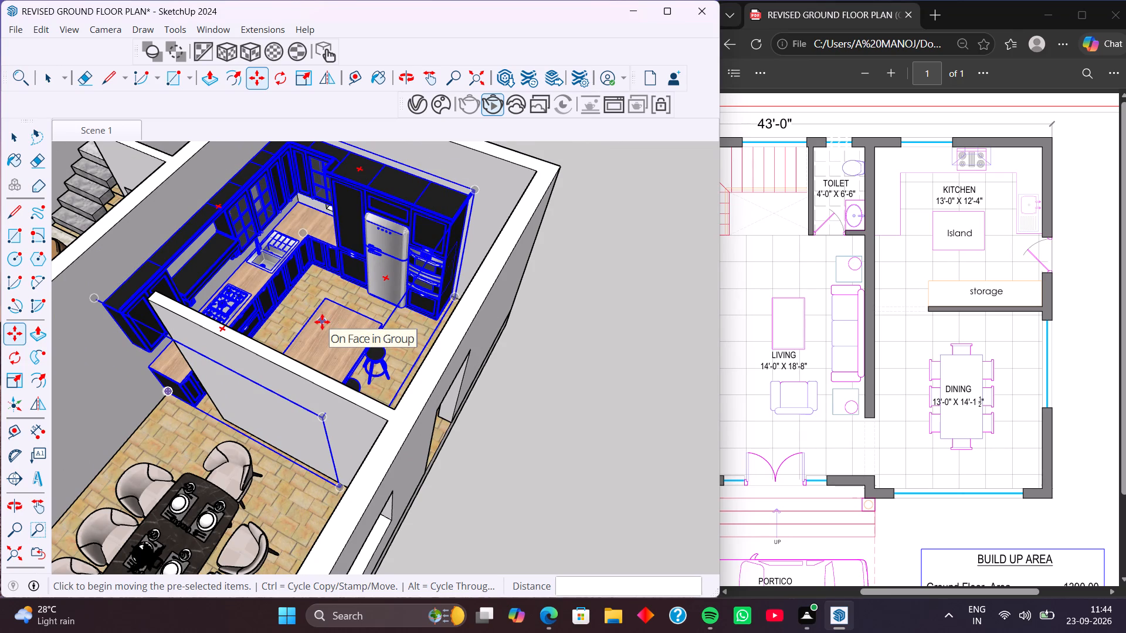
key(s)
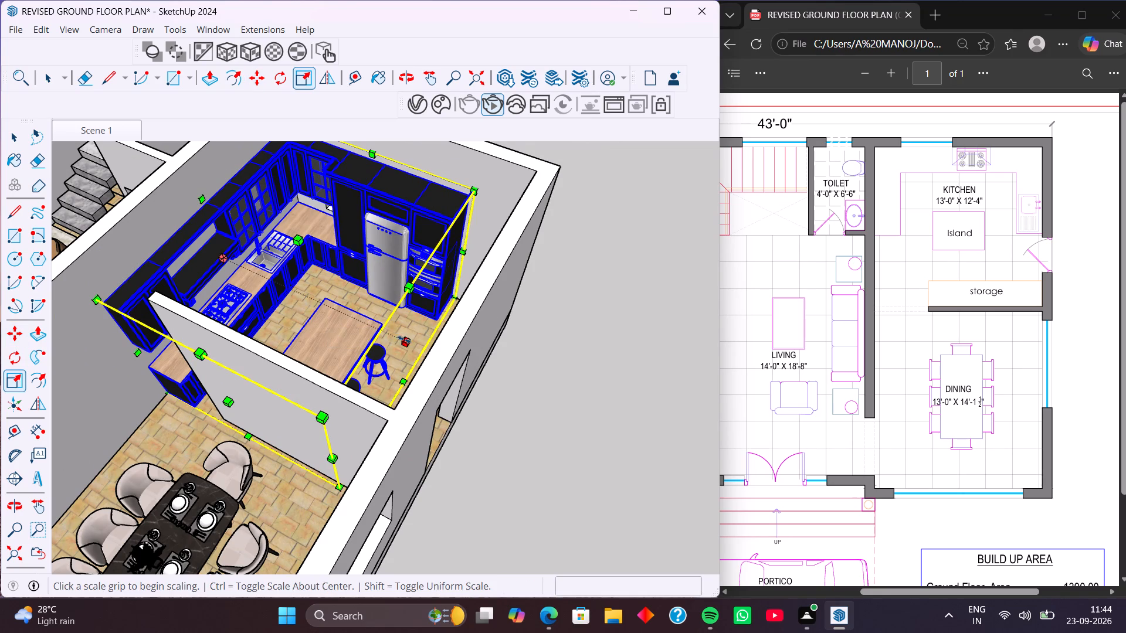
click(408, 339)
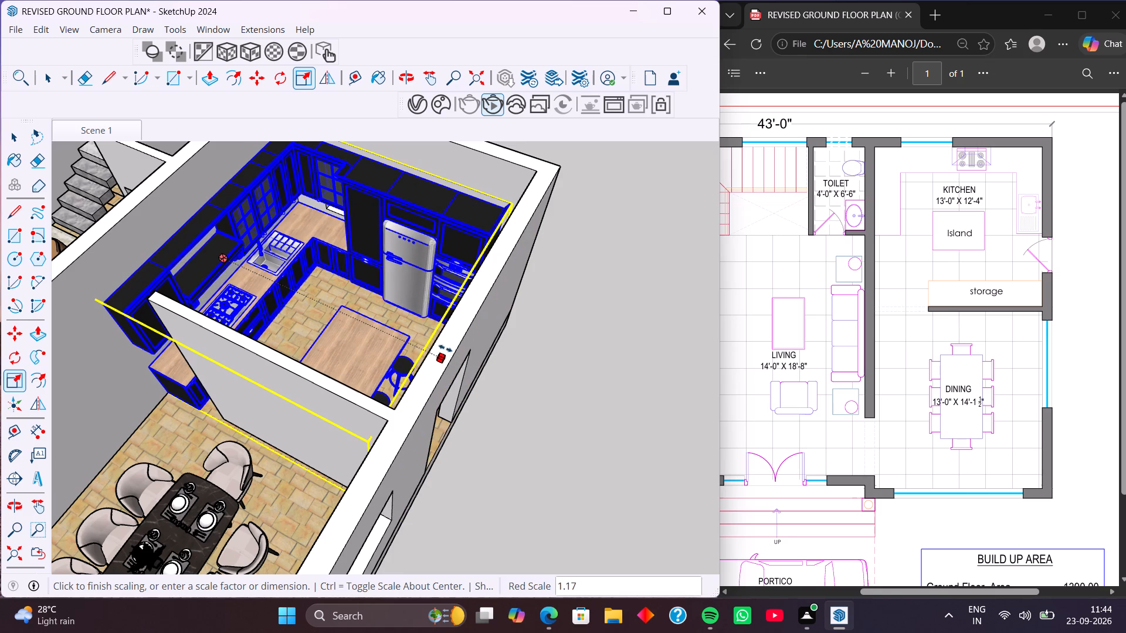
click(449, 350)
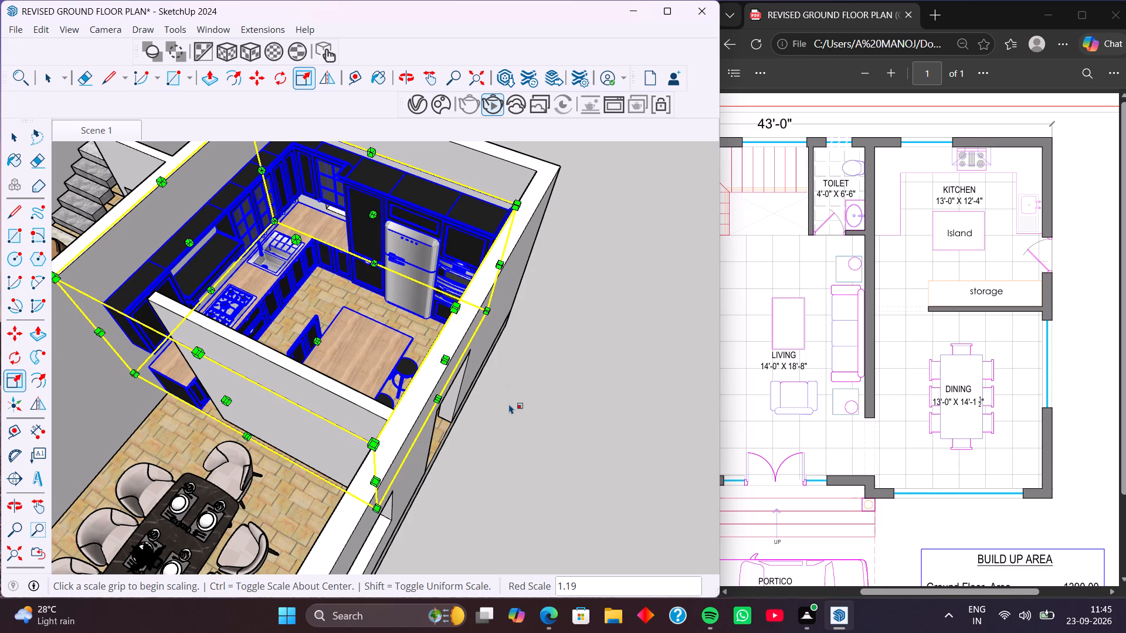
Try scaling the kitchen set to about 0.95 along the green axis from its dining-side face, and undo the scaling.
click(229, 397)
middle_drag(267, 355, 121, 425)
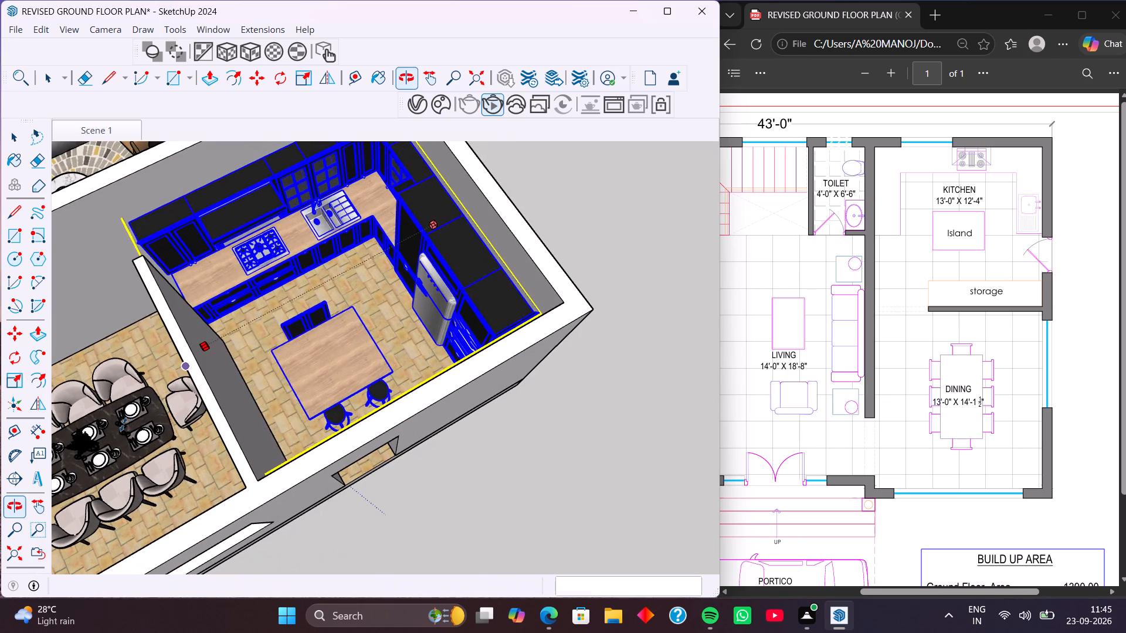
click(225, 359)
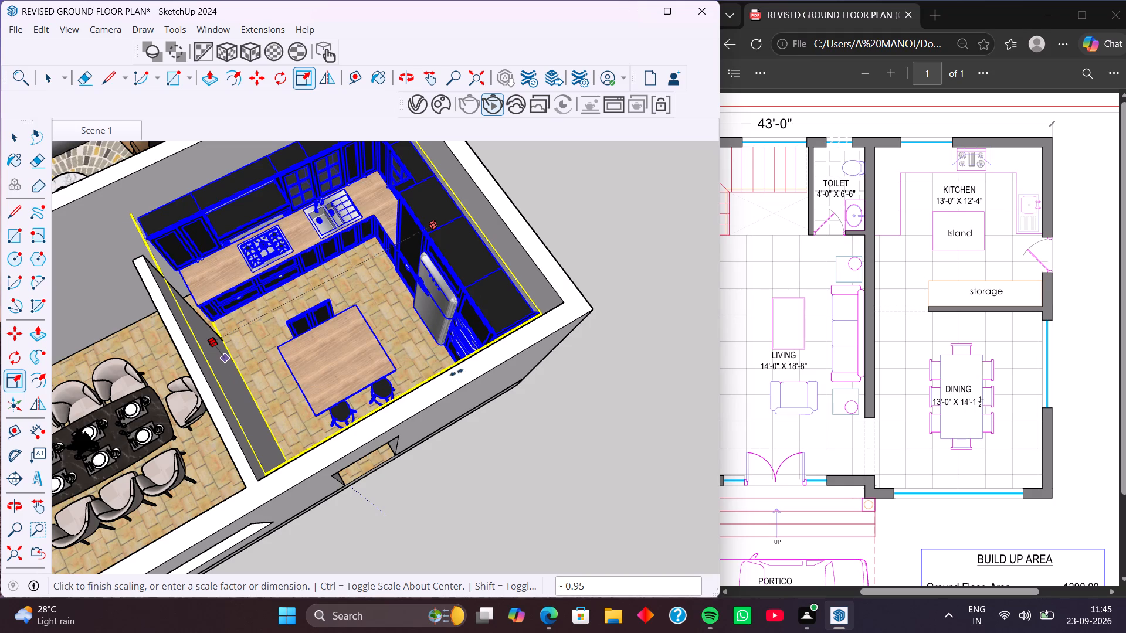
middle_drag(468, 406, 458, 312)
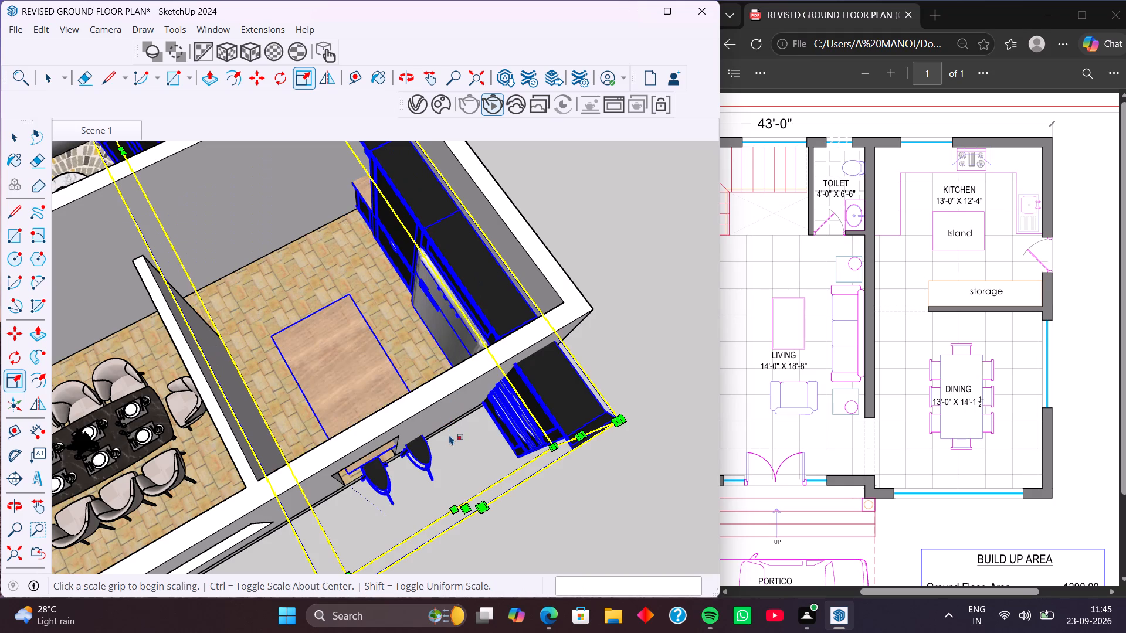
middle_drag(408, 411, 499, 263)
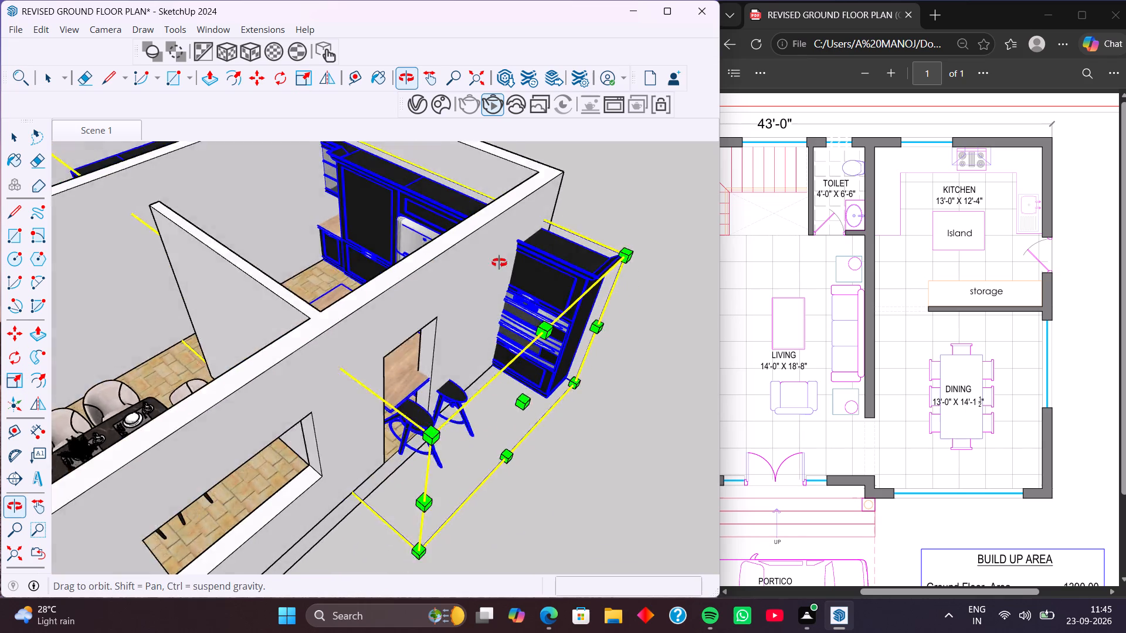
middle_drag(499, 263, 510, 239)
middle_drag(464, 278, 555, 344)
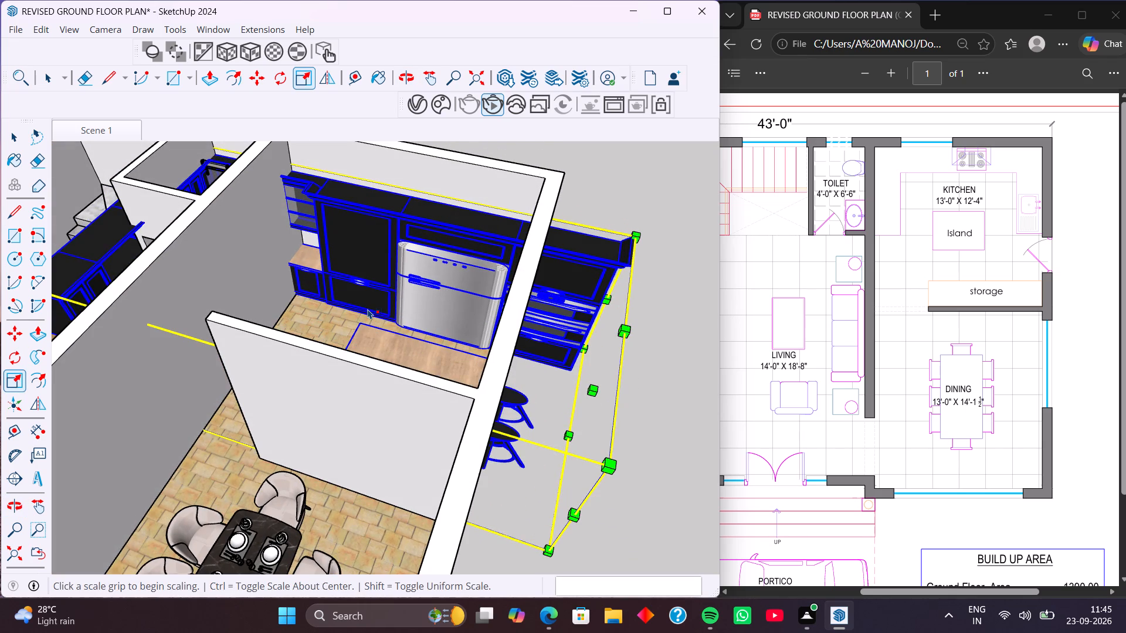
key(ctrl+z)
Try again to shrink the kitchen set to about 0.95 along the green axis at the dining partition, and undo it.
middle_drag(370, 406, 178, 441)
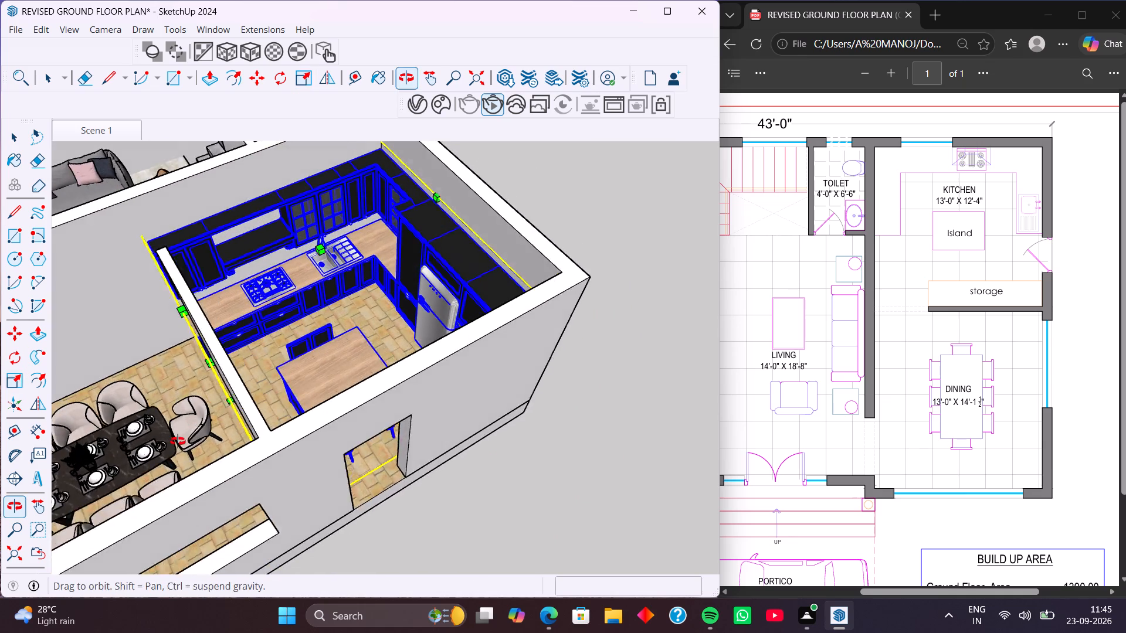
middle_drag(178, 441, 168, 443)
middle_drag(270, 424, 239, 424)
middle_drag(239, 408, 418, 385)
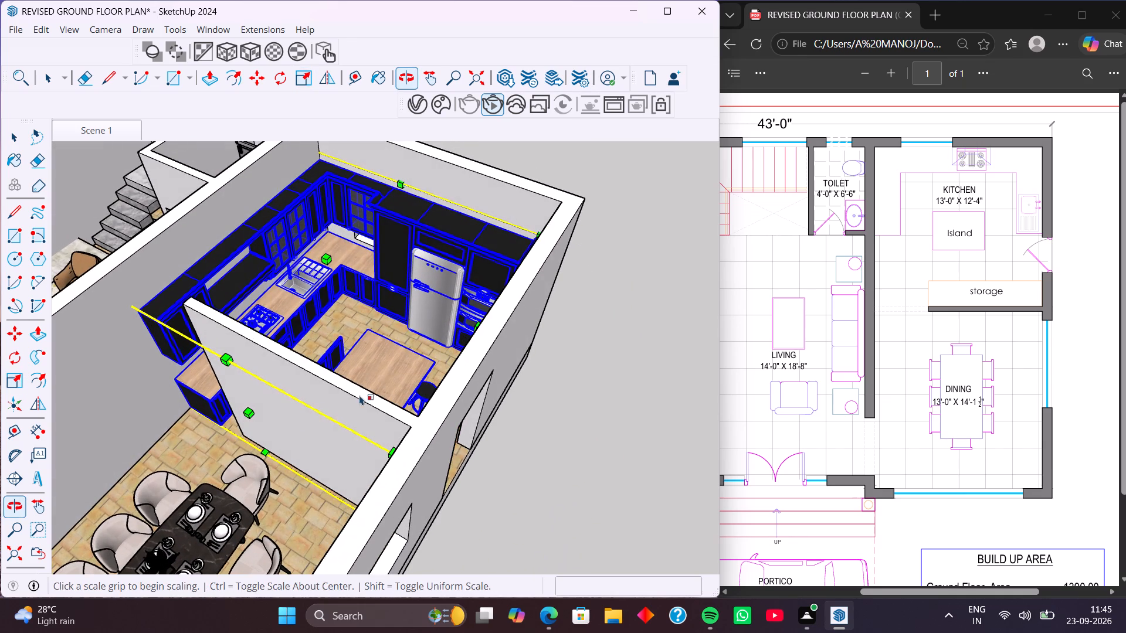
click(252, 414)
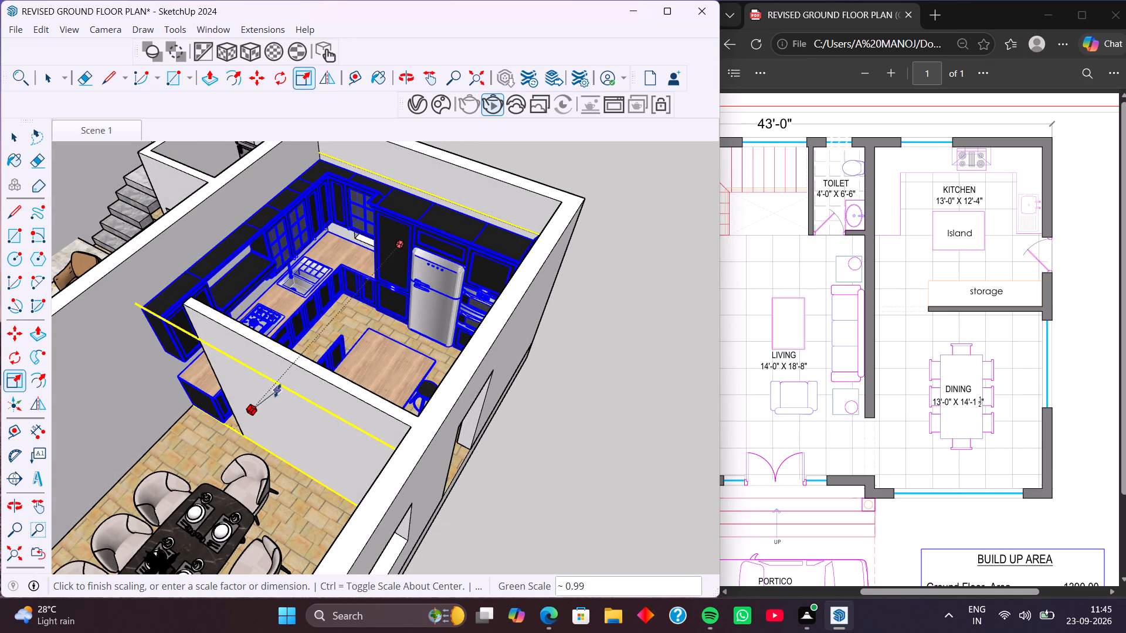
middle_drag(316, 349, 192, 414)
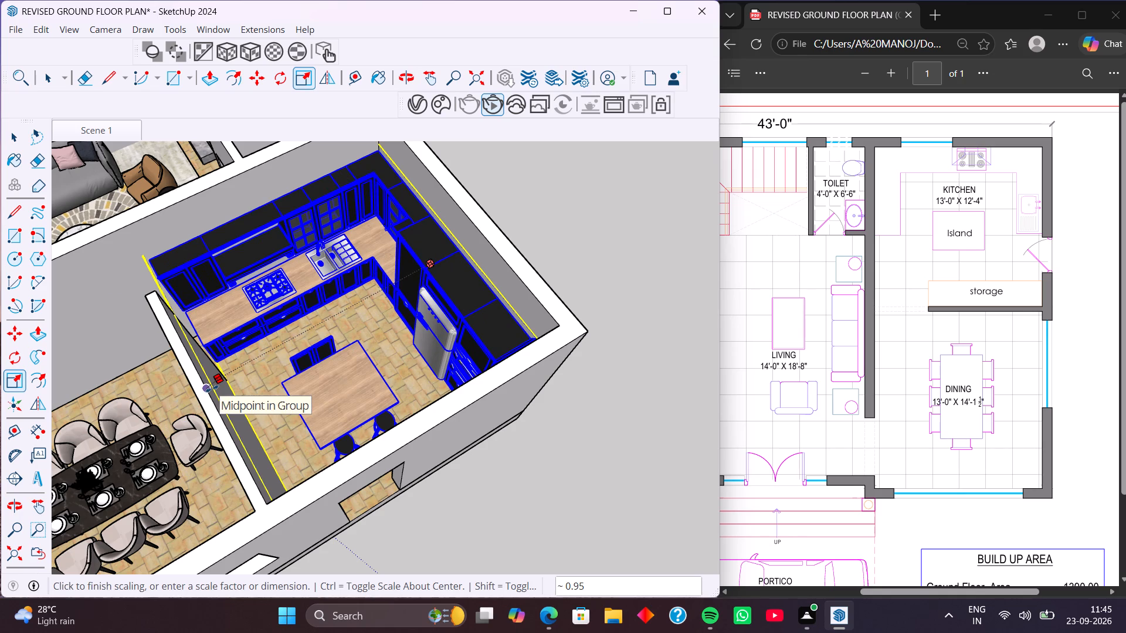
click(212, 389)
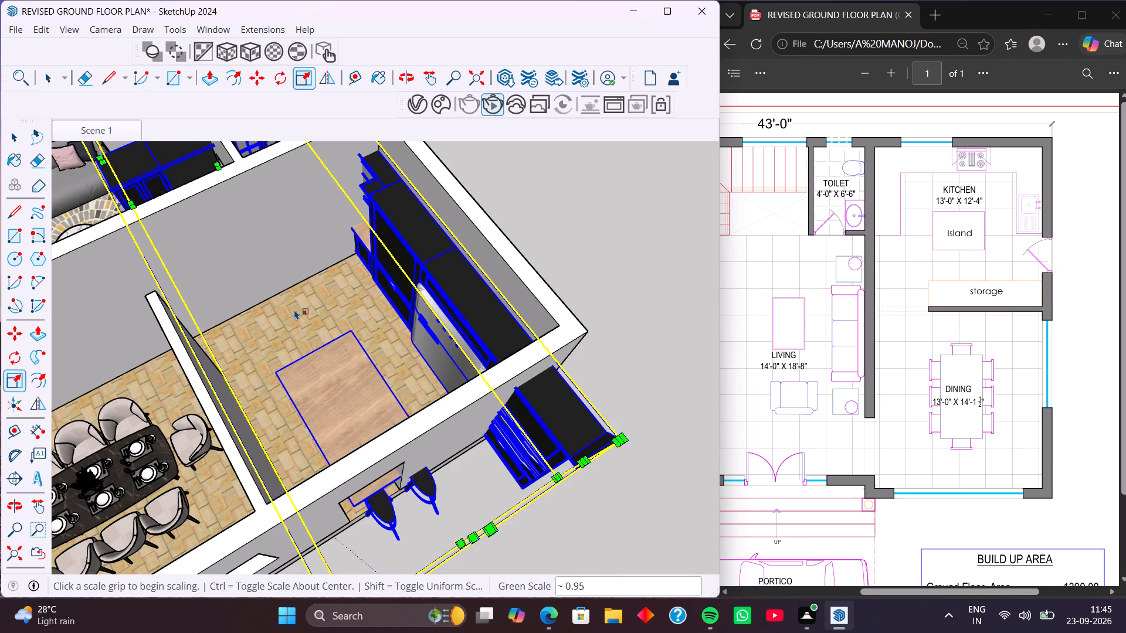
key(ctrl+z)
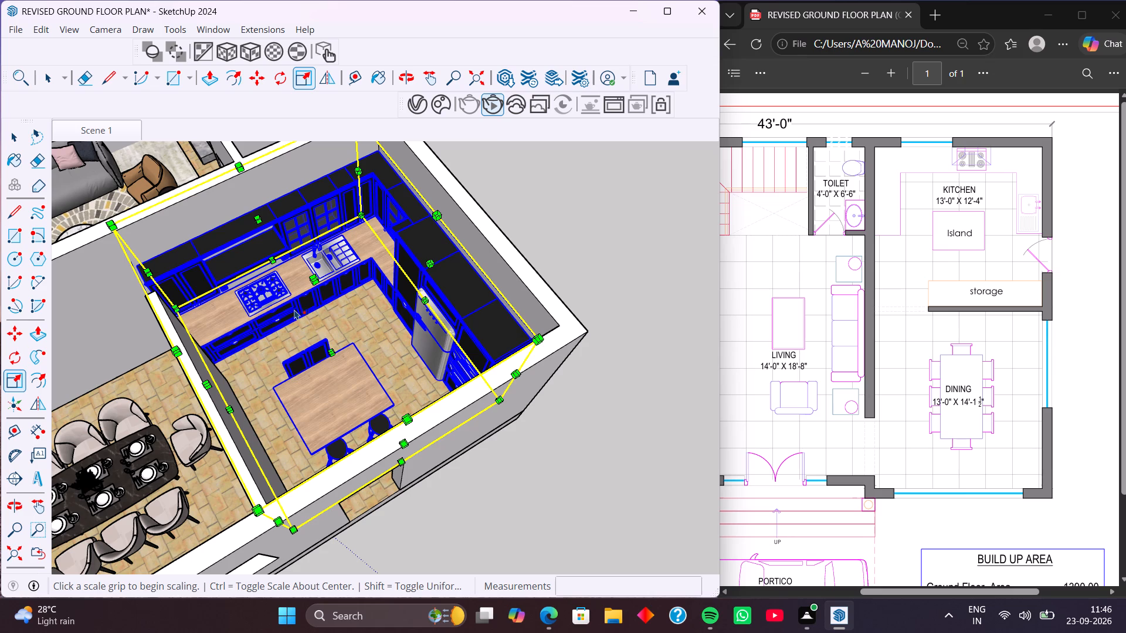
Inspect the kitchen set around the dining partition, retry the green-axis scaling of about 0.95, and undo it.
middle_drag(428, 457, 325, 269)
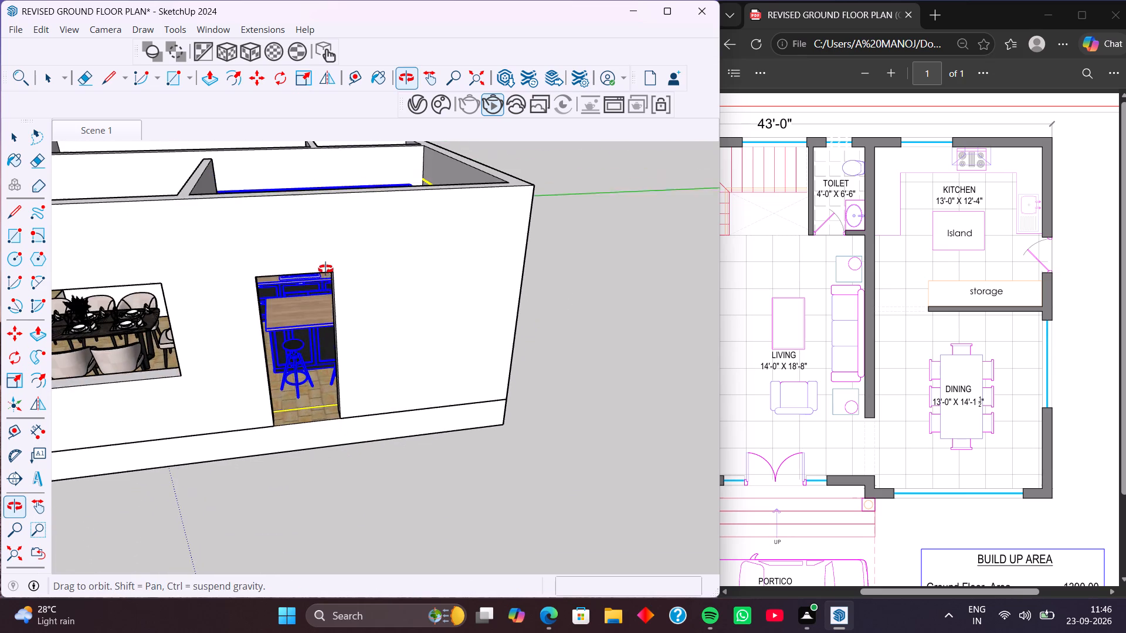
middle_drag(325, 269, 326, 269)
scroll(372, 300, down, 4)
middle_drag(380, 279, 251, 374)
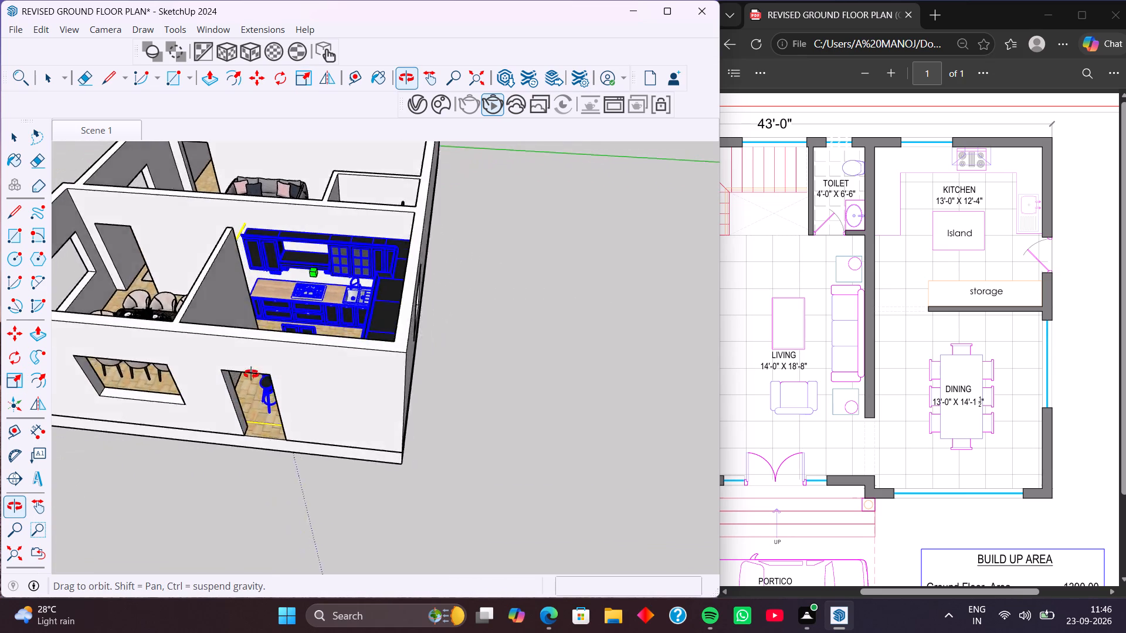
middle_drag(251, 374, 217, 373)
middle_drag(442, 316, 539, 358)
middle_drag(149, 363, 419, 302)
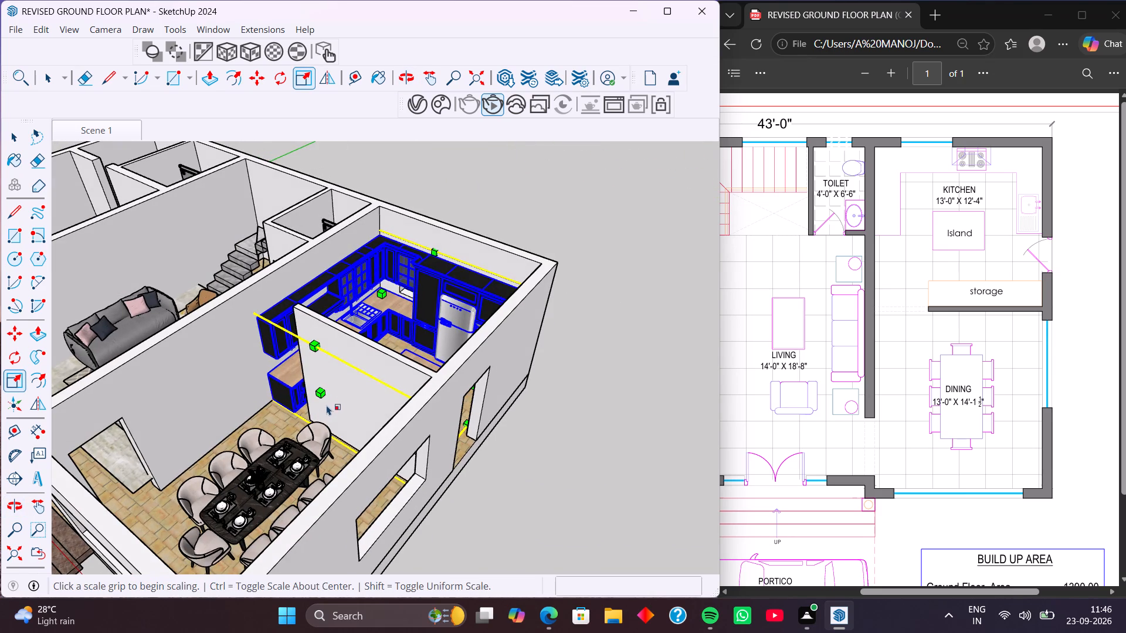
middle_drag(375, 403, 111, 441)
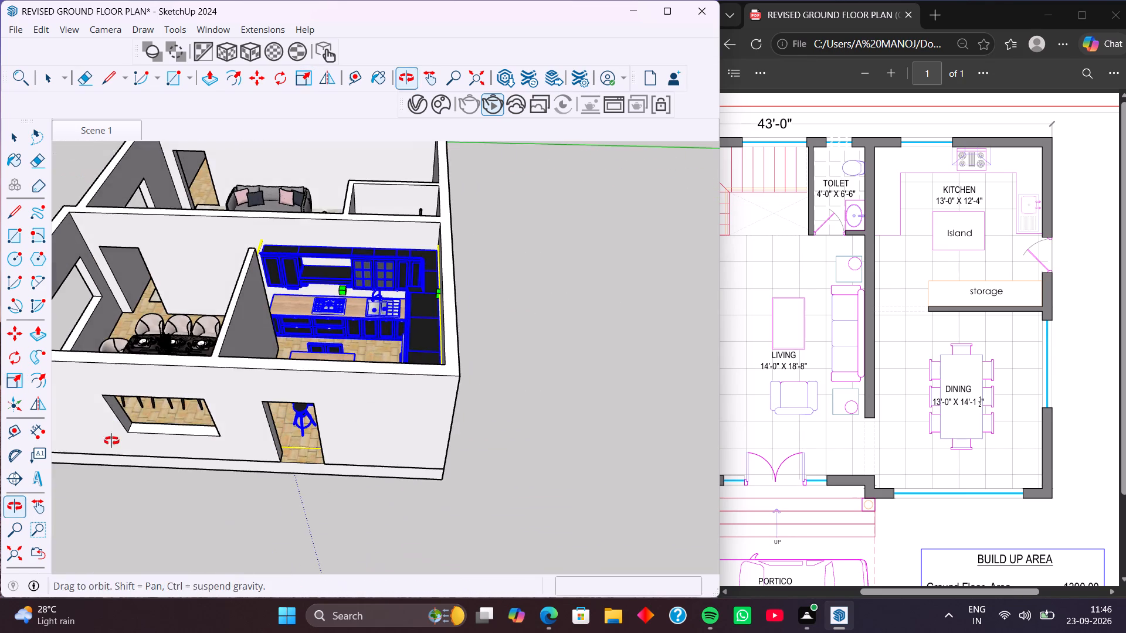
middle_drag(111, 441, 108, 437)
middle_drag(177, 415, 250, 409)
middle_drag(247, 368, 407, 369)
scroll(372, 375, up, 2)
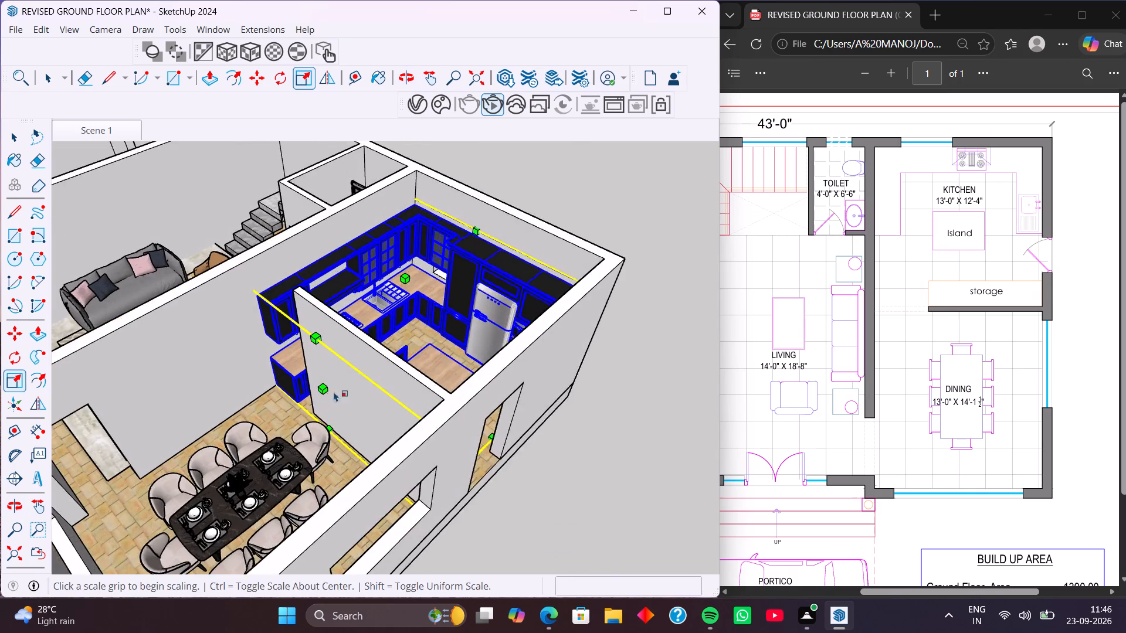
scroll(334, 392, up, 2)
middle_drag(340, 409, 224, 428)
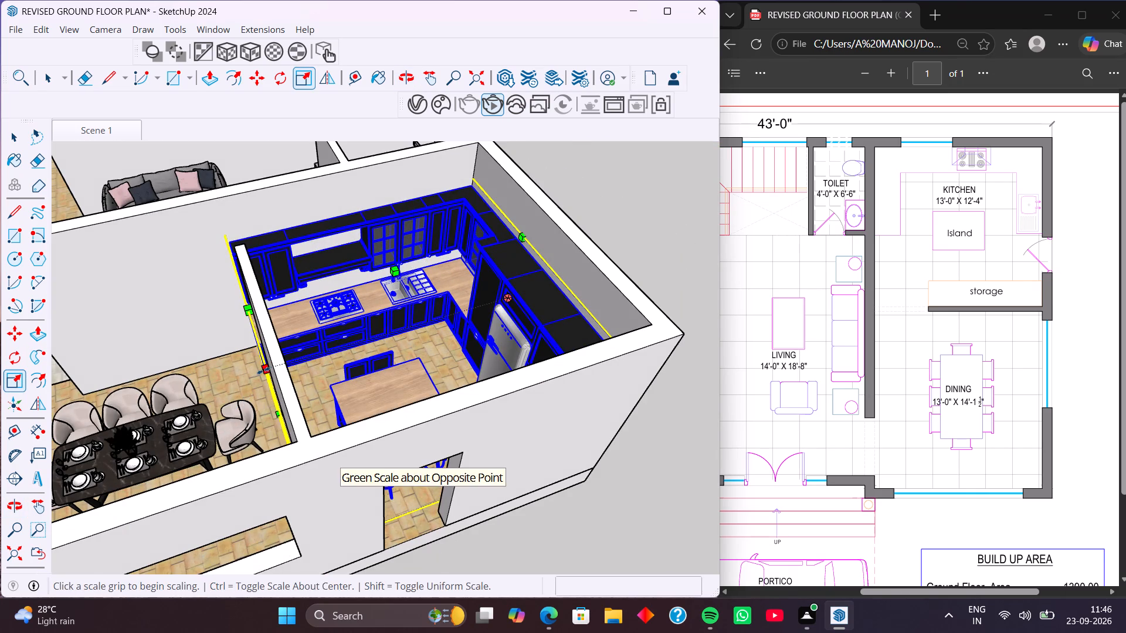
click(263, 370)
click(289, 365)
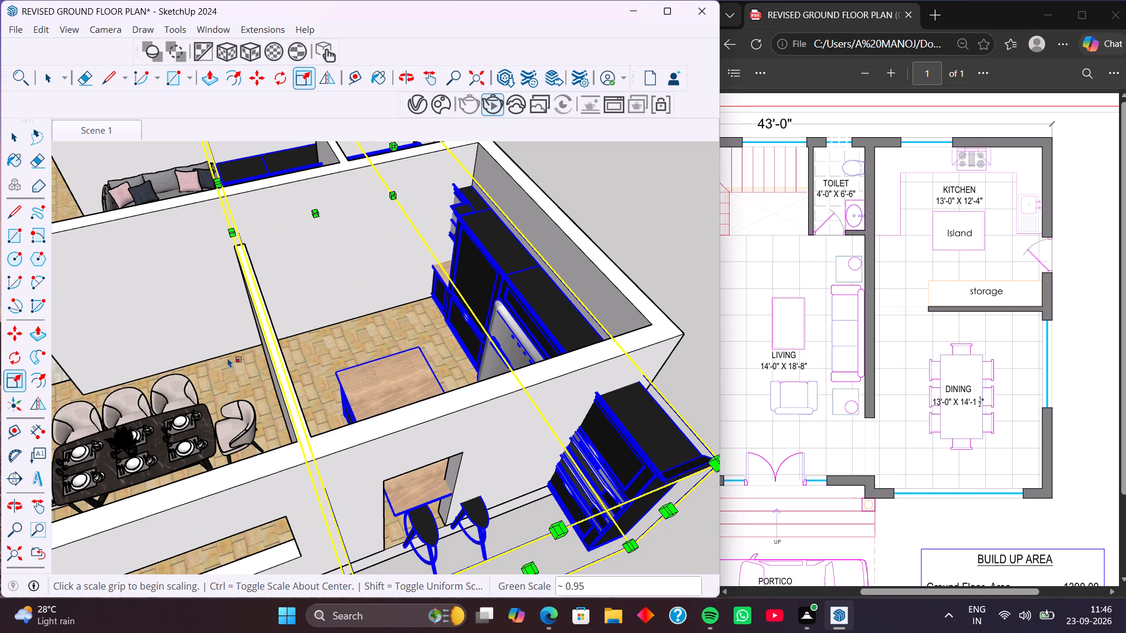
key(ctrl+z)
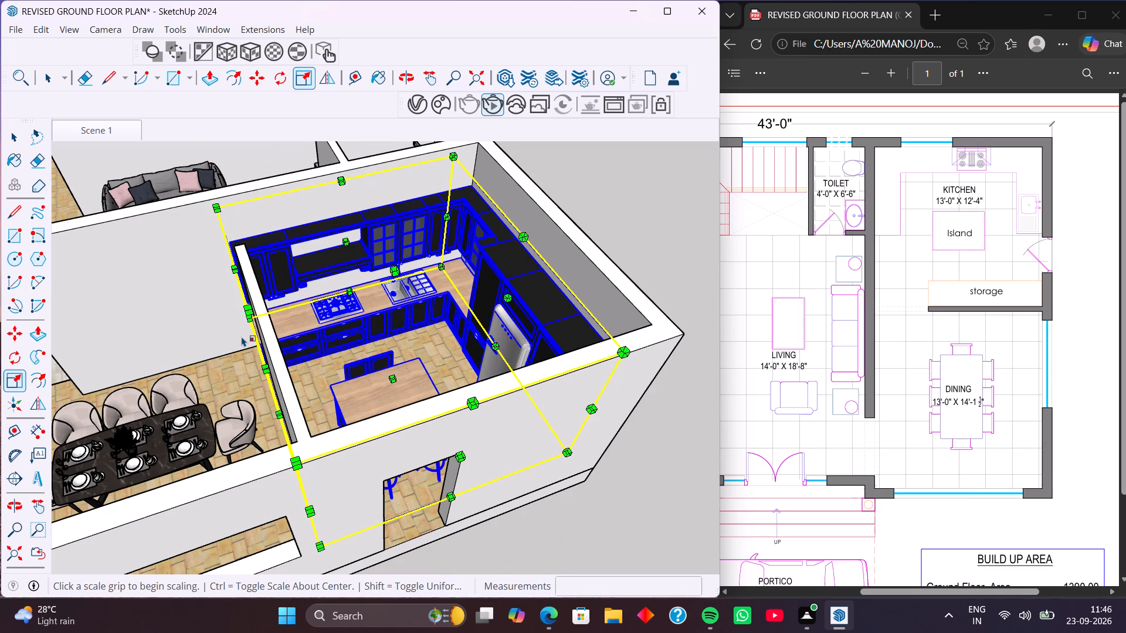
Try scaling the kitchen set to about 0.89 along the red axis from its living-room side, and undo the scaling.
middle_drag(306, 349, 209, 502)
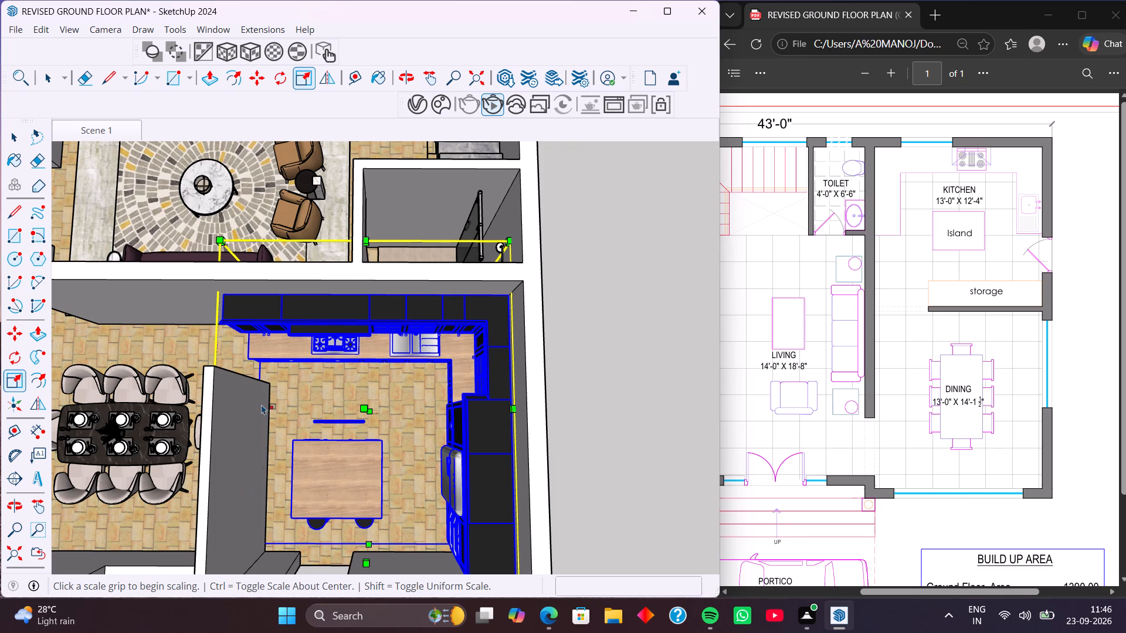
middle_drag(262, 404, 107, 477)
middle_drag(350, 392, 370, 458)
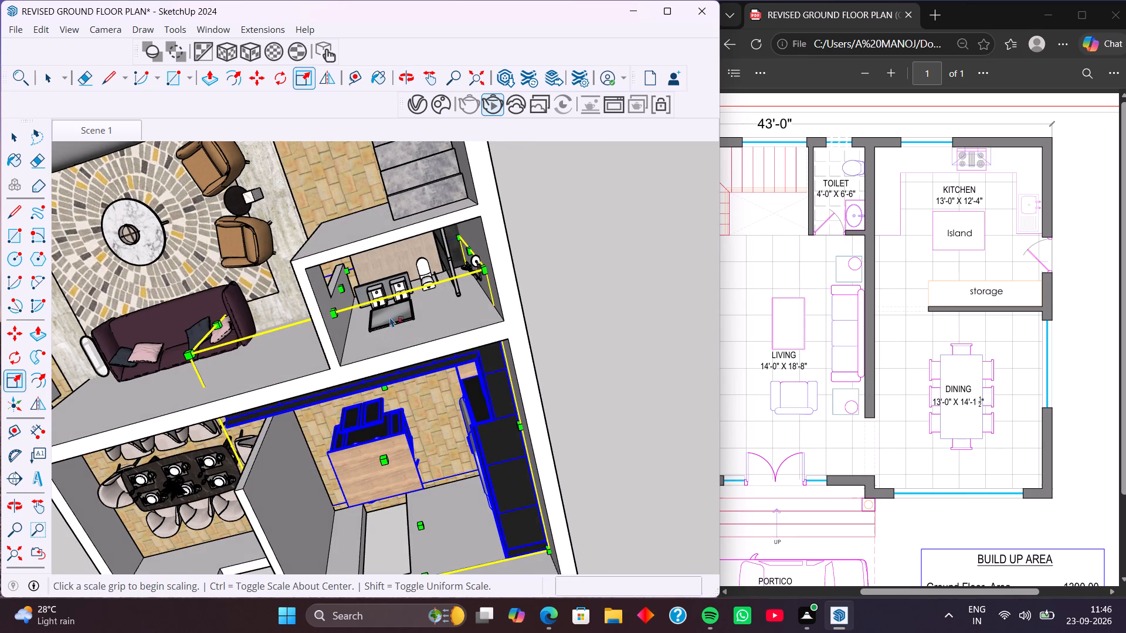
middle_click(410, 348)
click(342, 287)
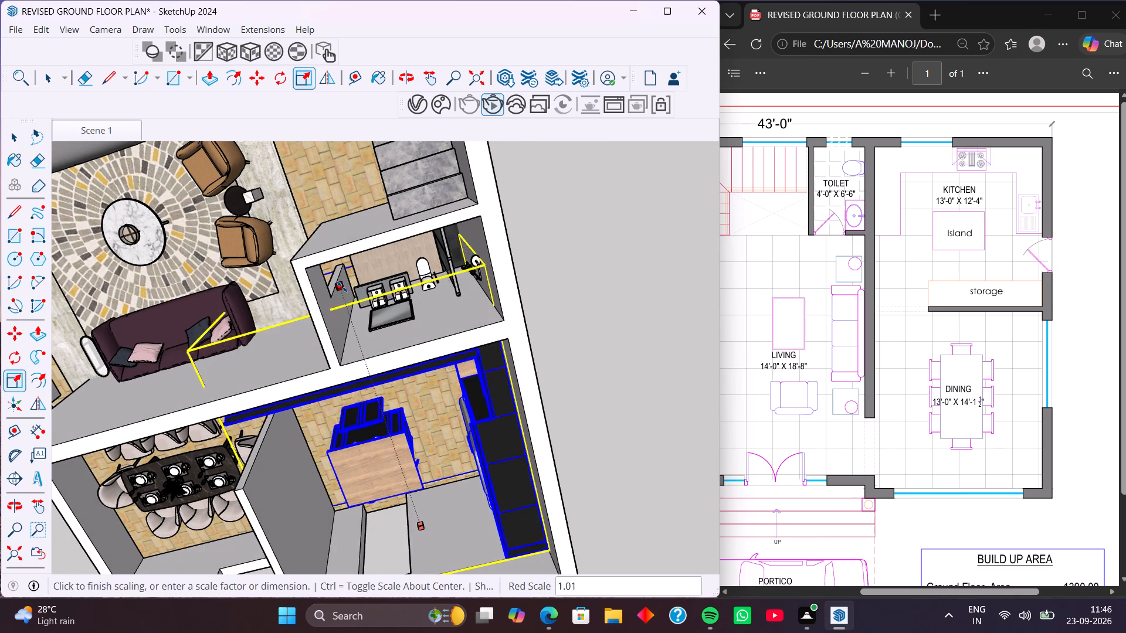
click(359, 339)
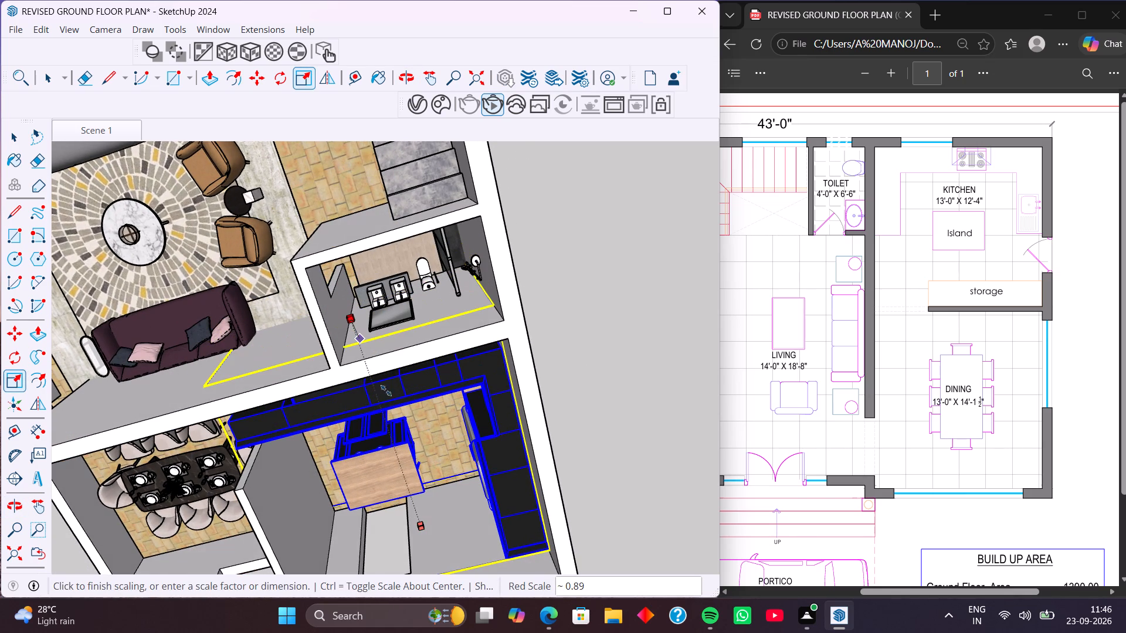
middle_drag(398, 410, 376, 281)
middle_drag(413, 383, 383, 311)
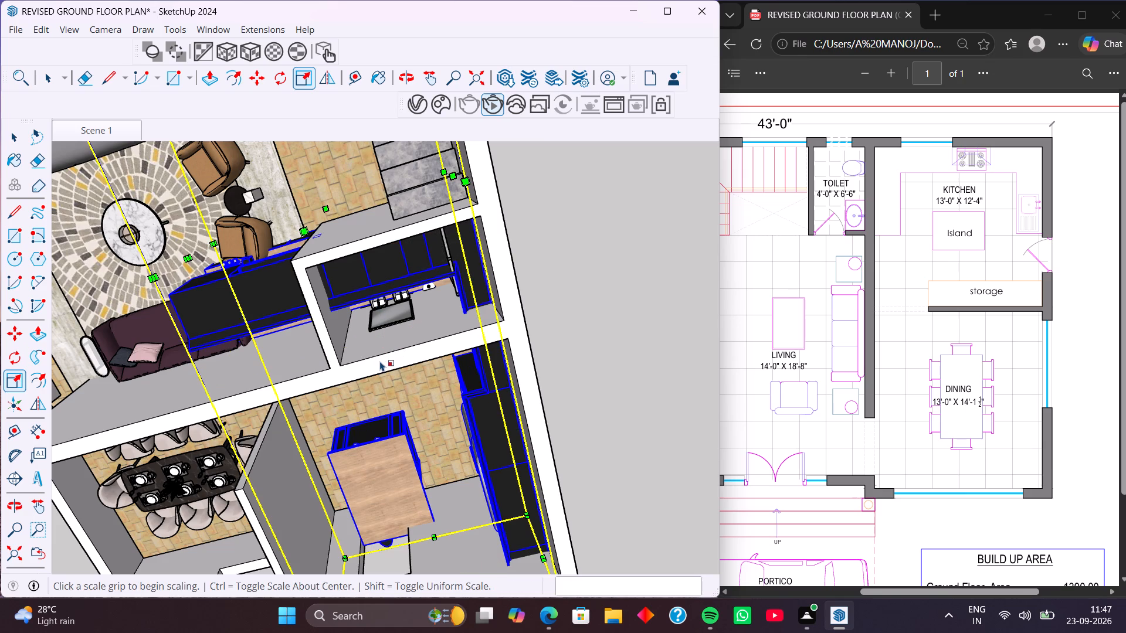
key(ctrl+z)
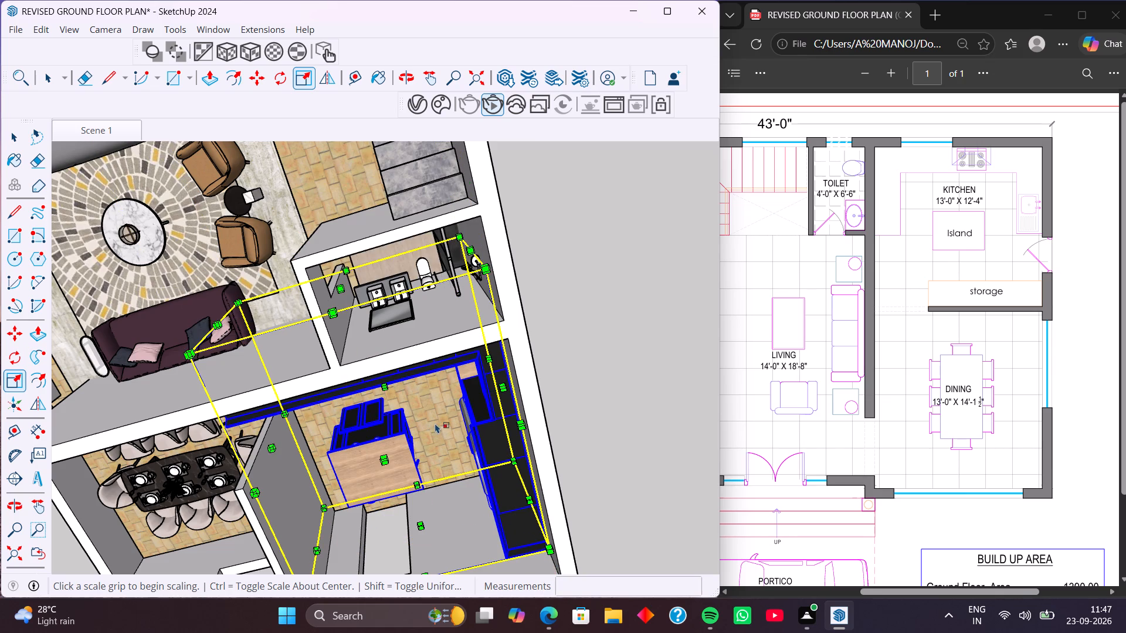
Deselect the kitchen set and examine how its cabinets and island fit within the kitchen walls.
middle_drag(435, 423, 384, 149)
middle_drag(413, 358, 318, 341)
middle_drag(313, 348, 351, 342)
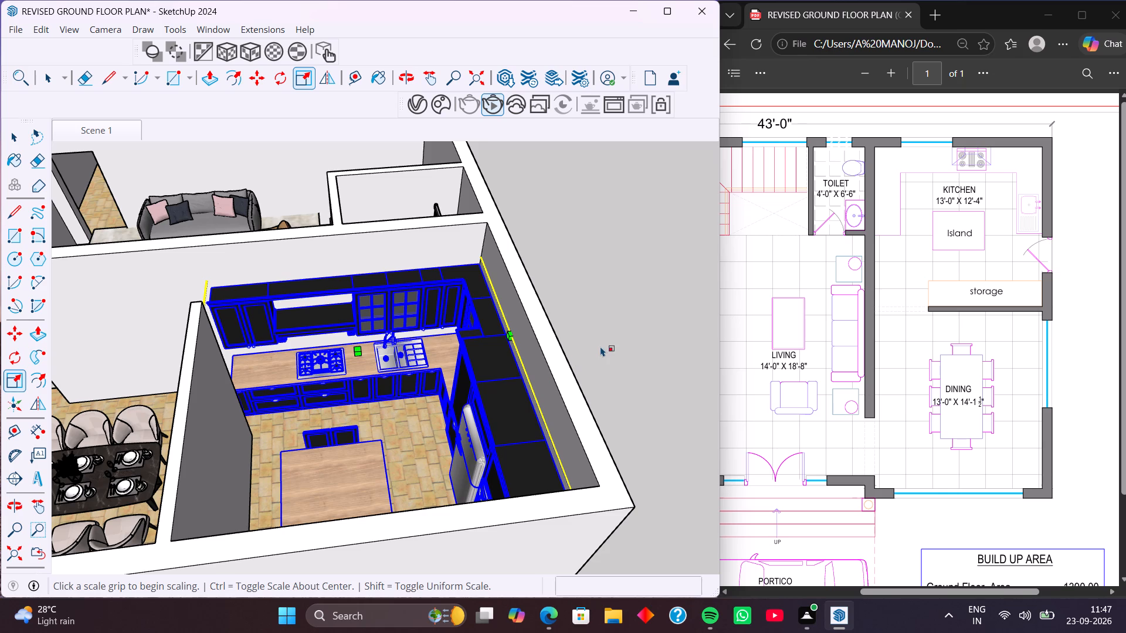
key(space)
click(605, 345)
middle_drag(460, 387, 555, 387)
middle_drag(422, 424, 414, 423)
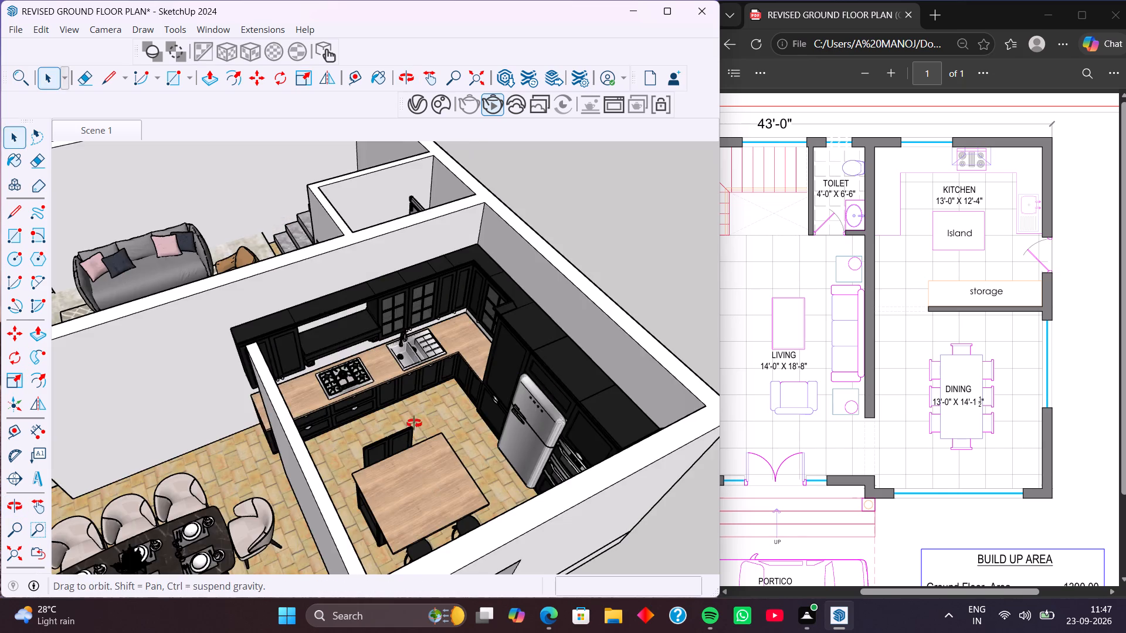
Examine the kitchen, dining and living areas from above and from outside the house to review the furnished layout.
middle_drag(414, 423, 321, 406)
scroll(303, 399, down, 4)
middle_drag(346, 445, 359, 569)
middle_drag(375, 390, 378, 369)
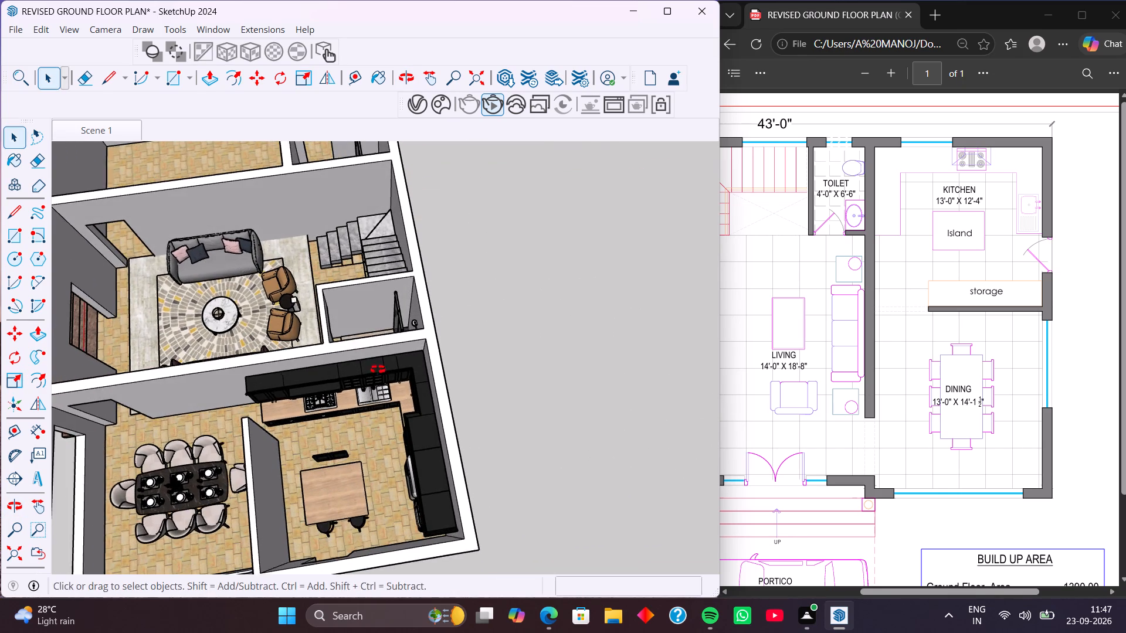
middle_drag(378, 369, 375, 276)
middle_drag(371, 536, 359, 354)
middle_drag(359, 354, 423, 369)
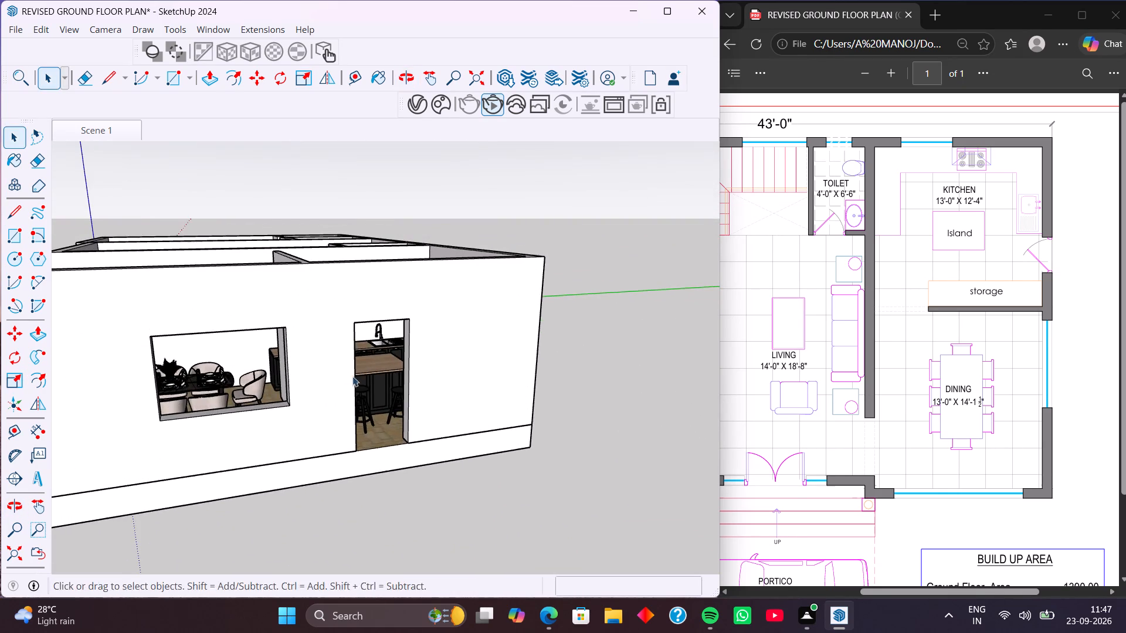
middle_drag(352, 376, 430, 427)
scroll(293, 401, up, 1)
middle_drag(273, 399, 423, 424)
middle_drag(240, 411, 344, 401)
scroll(313, 406, down, 4)
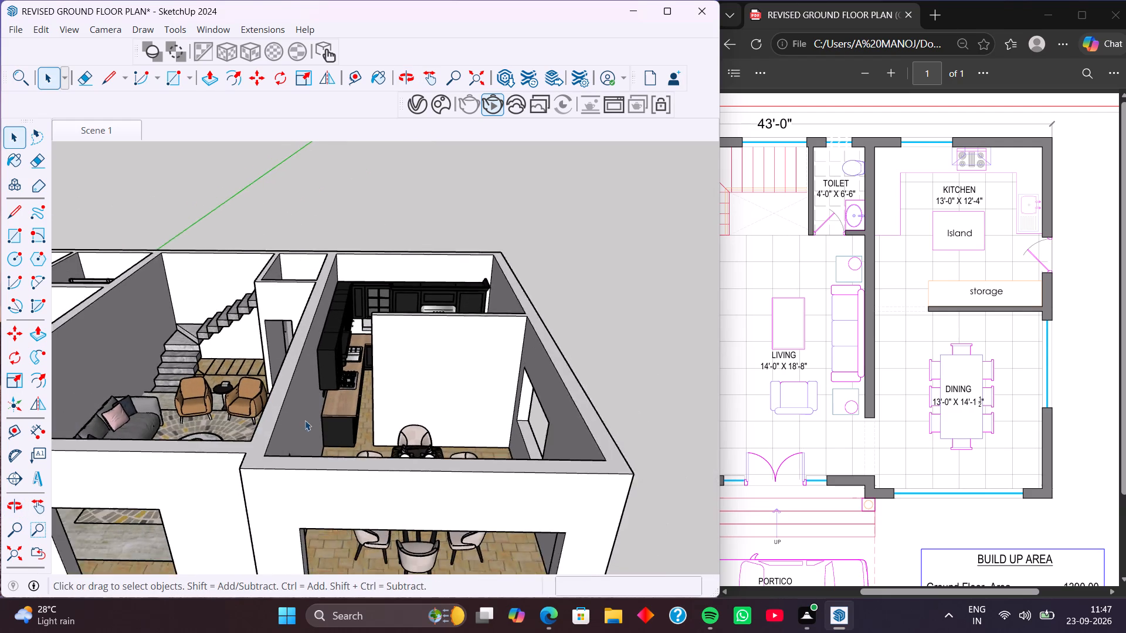
scroll(298, 426, down, 4)
shift+middle_drag(298, 427, 351, 377)
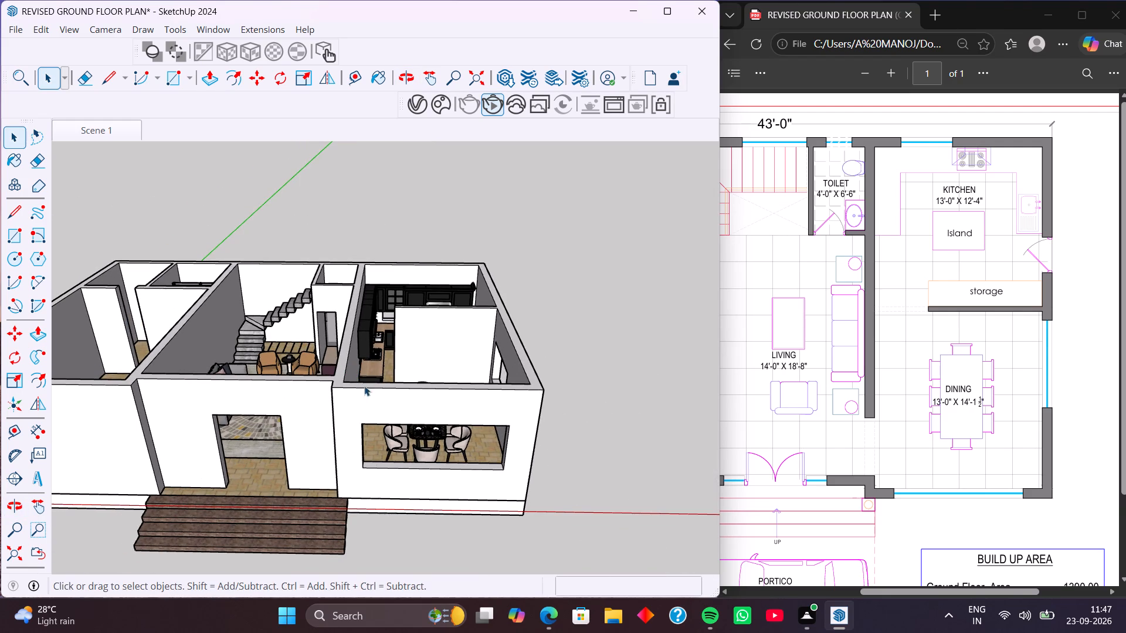
middle_drag(358, 430, 369, 508)
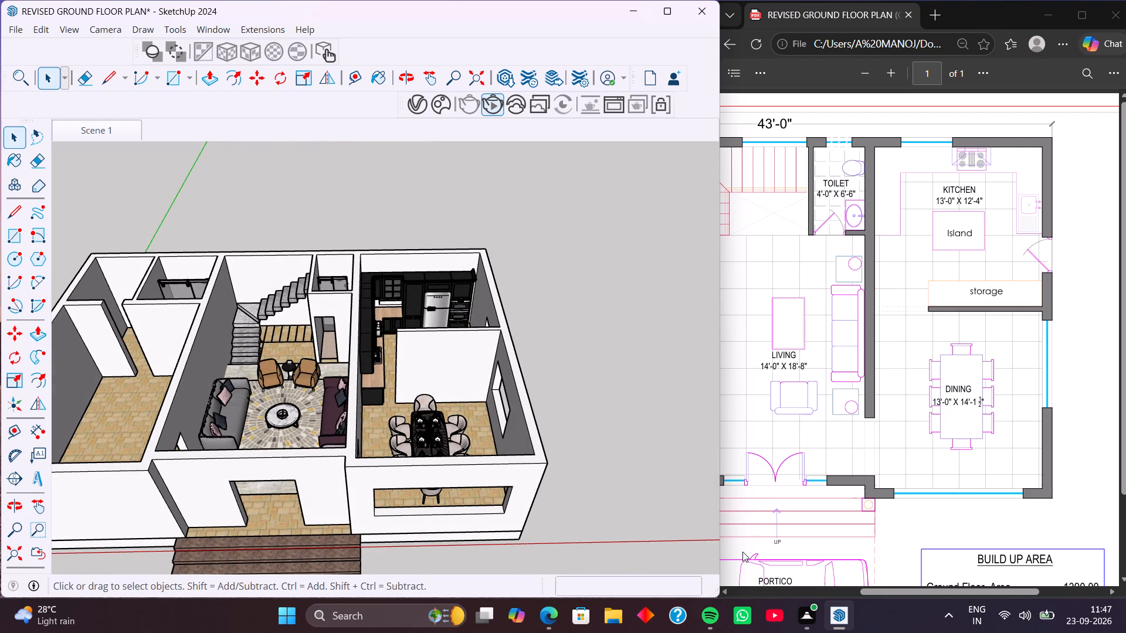
Check the Bed Room-1 furniture layout on the reference floor plan PDF in Edge.
drag(872, 590, 741, 613)
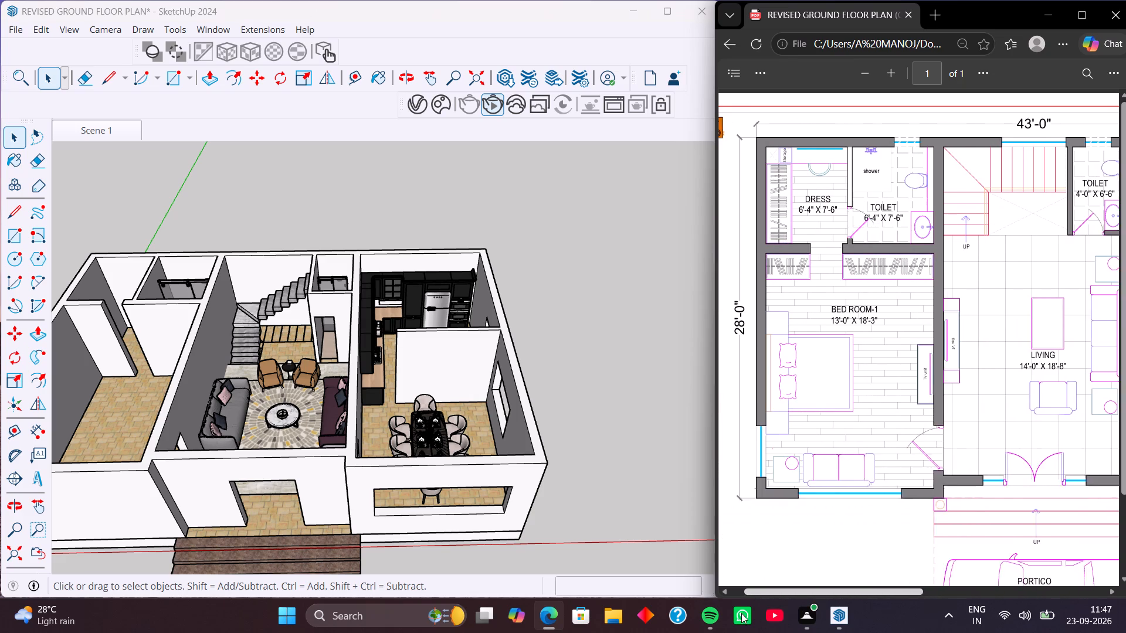
drag(741, 613, 715, 620)
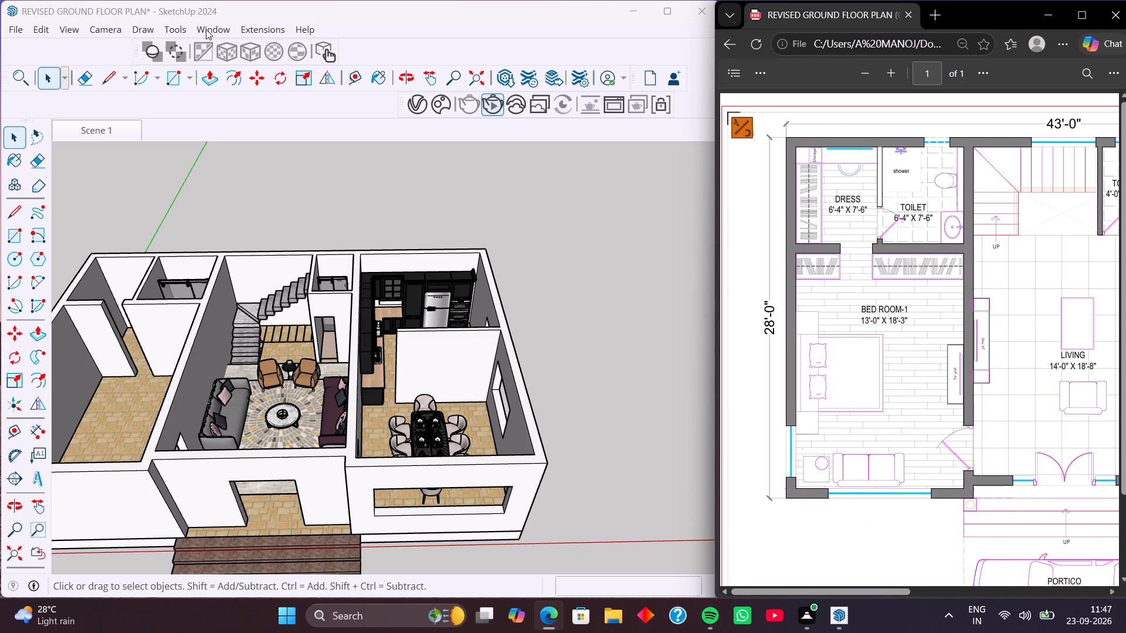
Return to SketchUp and search 3D Warehouse models for "bed".
click(215, 25)
click(245, 147)
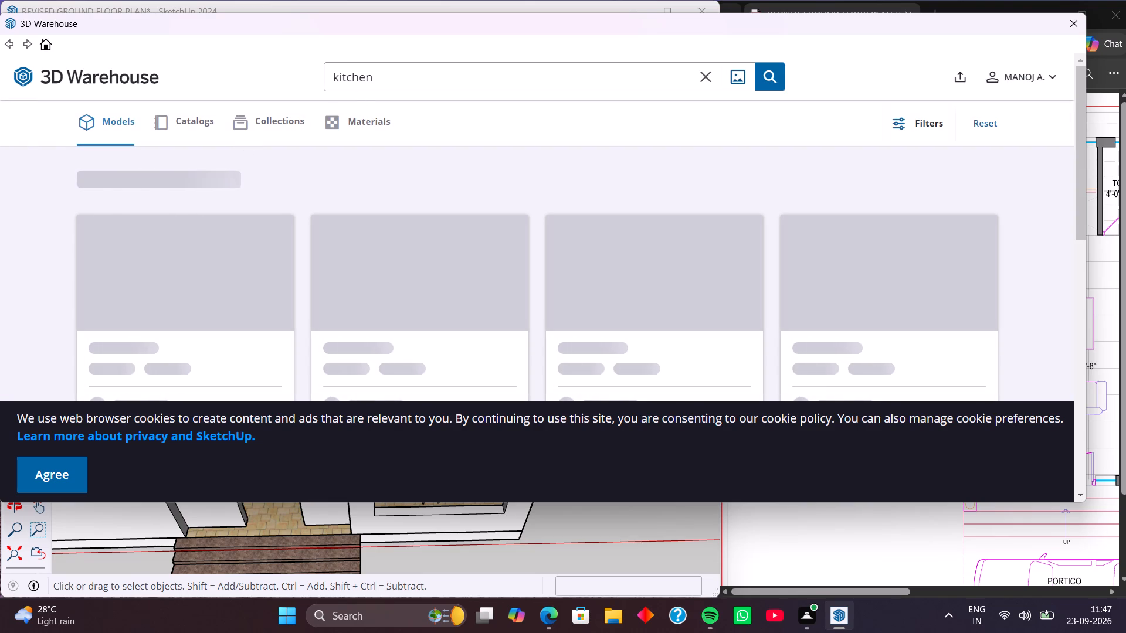
click(447, 79)
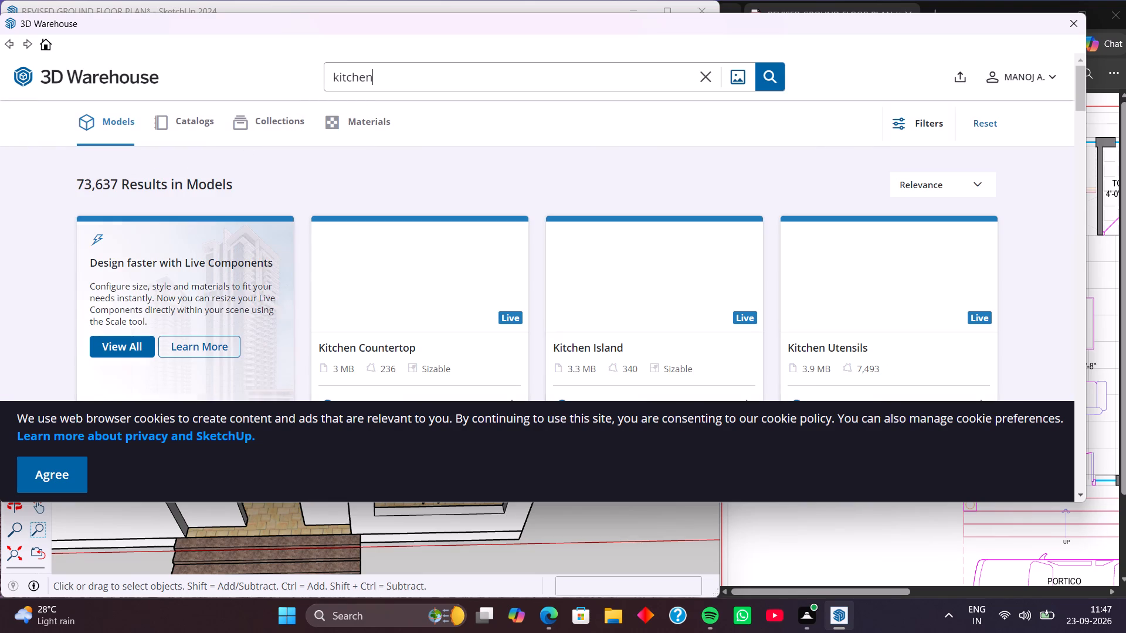
key(BackSpace)
key(BackSpace)
key(BackSpace)
key(BackSpace)
key(BackSpace)
key(BackSpace)
key(BackSpace)
key(BackSpace)
key(BackSpace)
key(BackSpace)
key(BackSpace)
key(BackSpace)
key(BackSpace)
key(BackSpace)
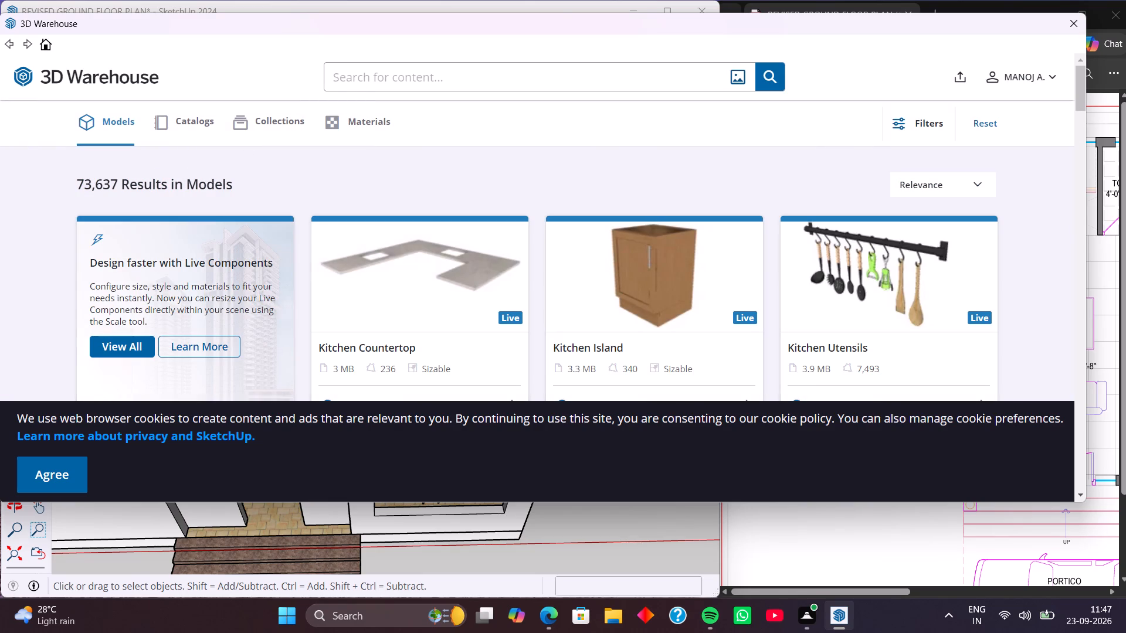
key(b)
key(e)
key(d)
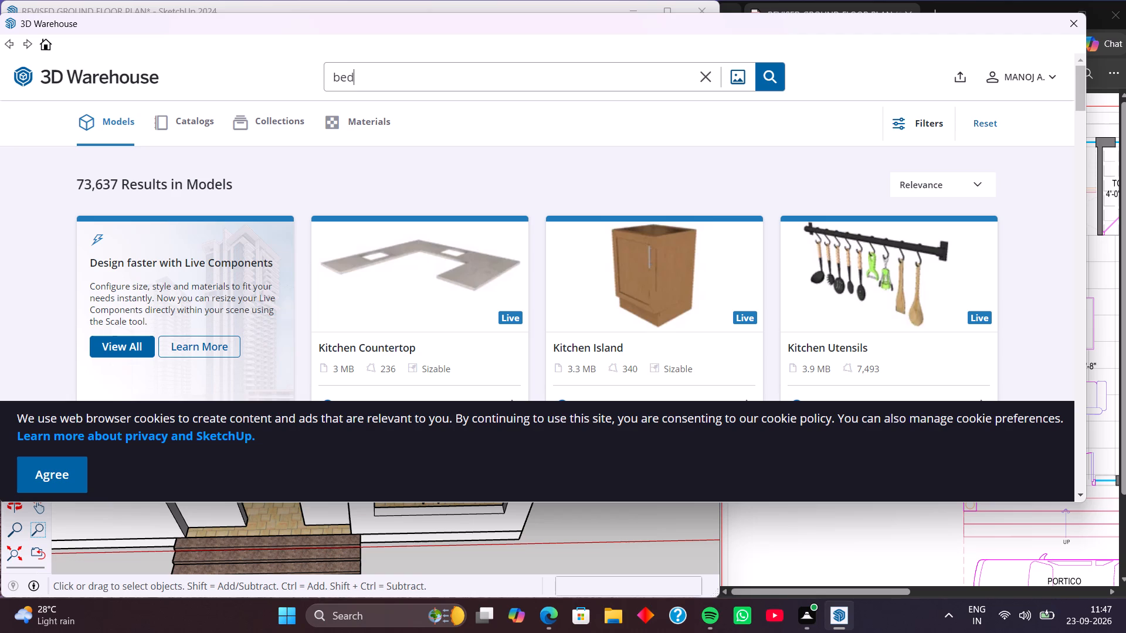
key(Return)
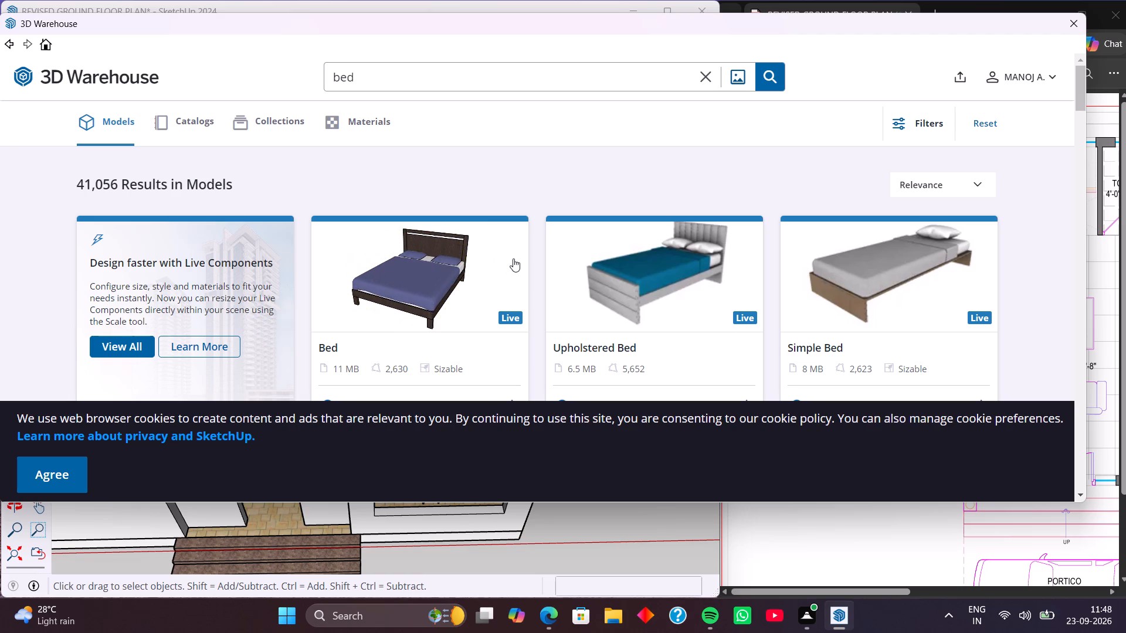
Browse the bed models and load the 12 MB "bed-2" model directly into the SketchUp model.
scroll(382, 271, down, 4)
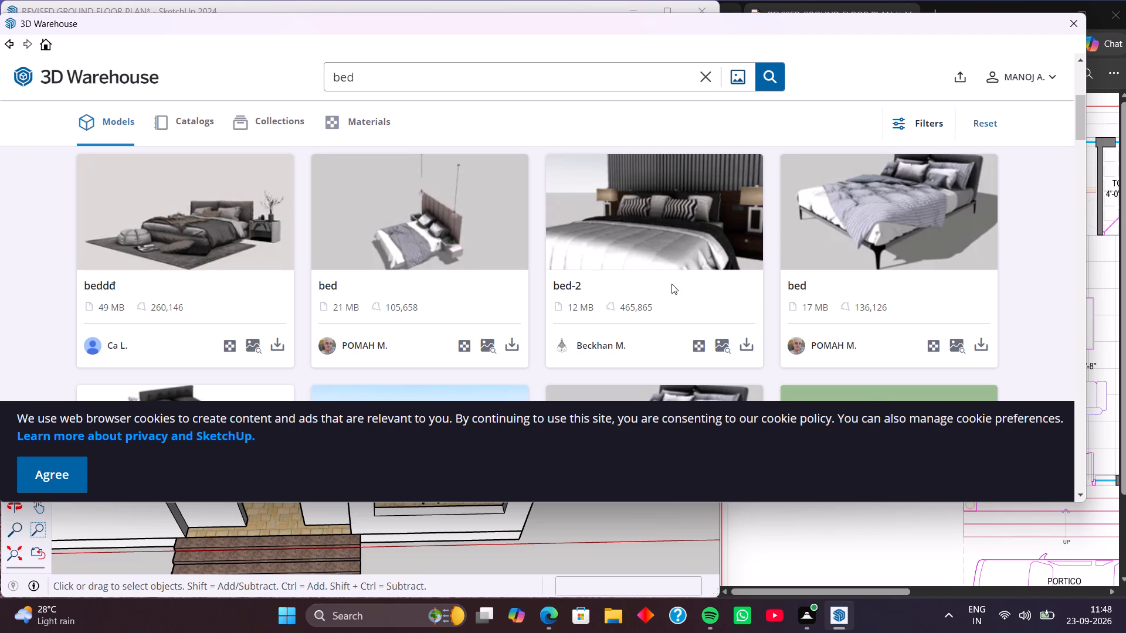
scroll(671, 284, down, 2)
scroll(722, 242, up, 1)
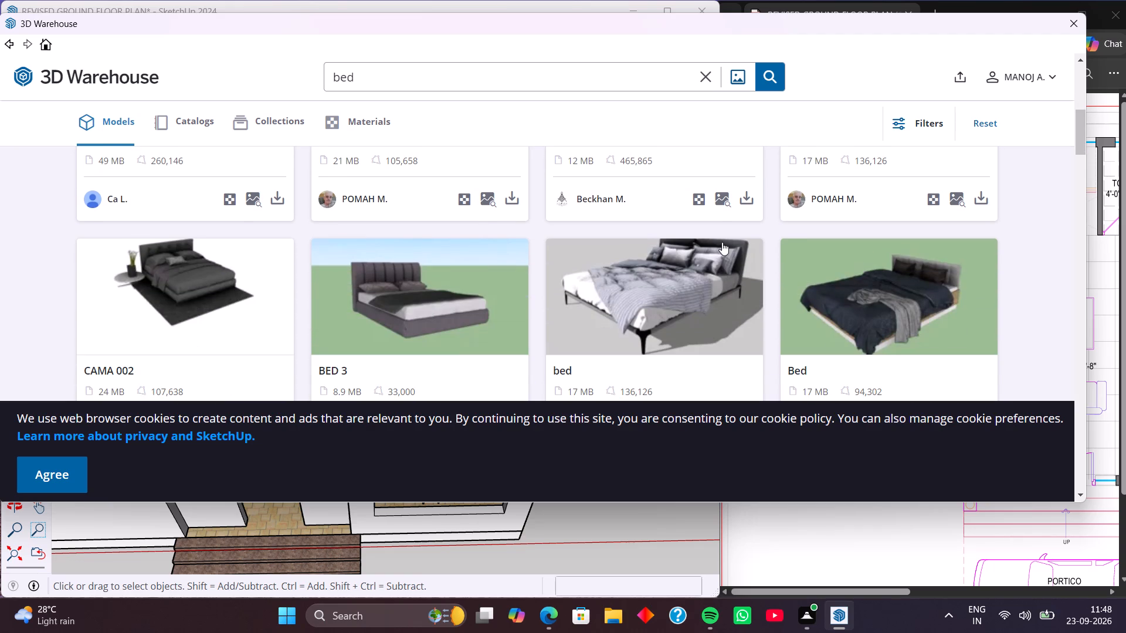
click(753, 273)
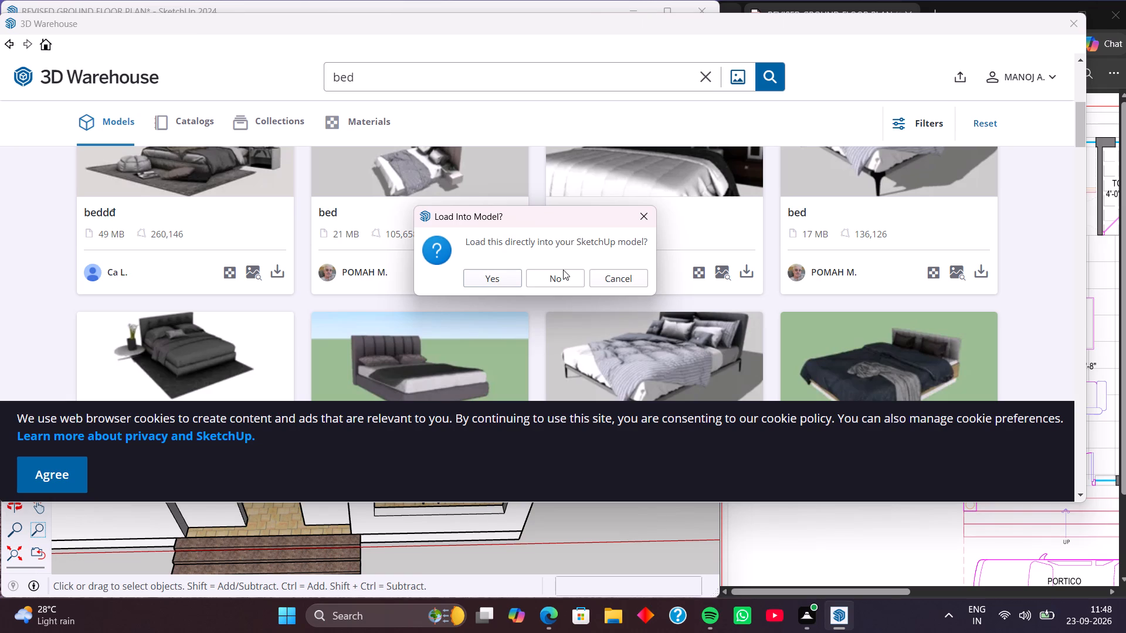
click(503, 280)
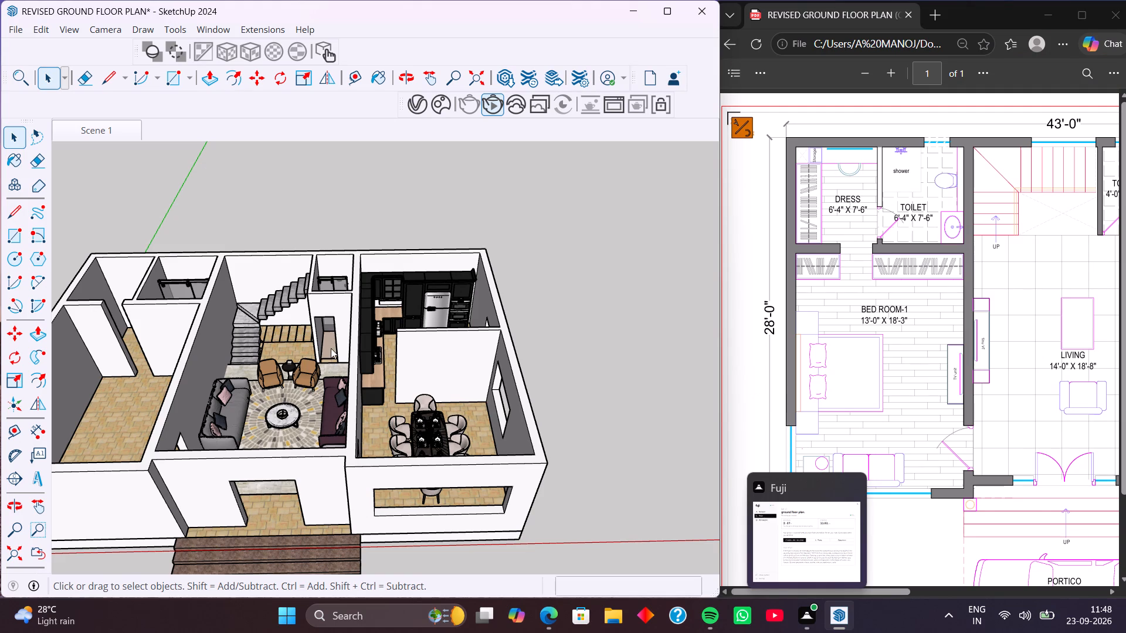
Place the bed set in Bed Room-1 with its headboard against the outer side wall, as on the plan.
scroll(322, 401, down, 4)
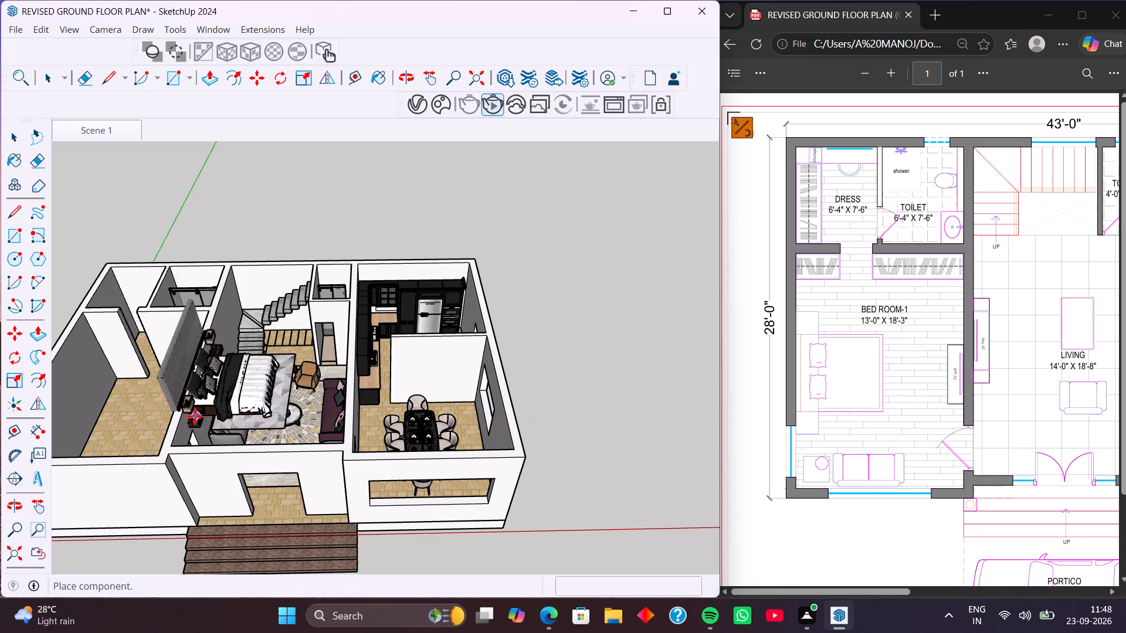
scroll(151, 422, down, 2)
shift+middle_drag(151, 422, 186, 430)
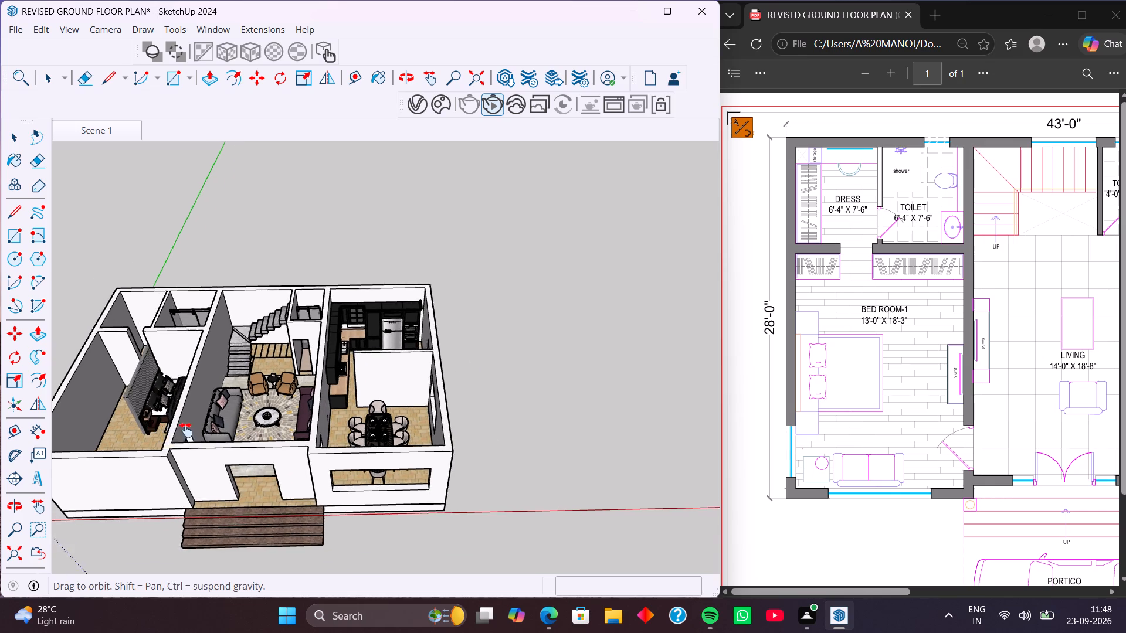
shift+middle_drag(186, 430, 373, 484)
scroll(332, 498, up, 7)
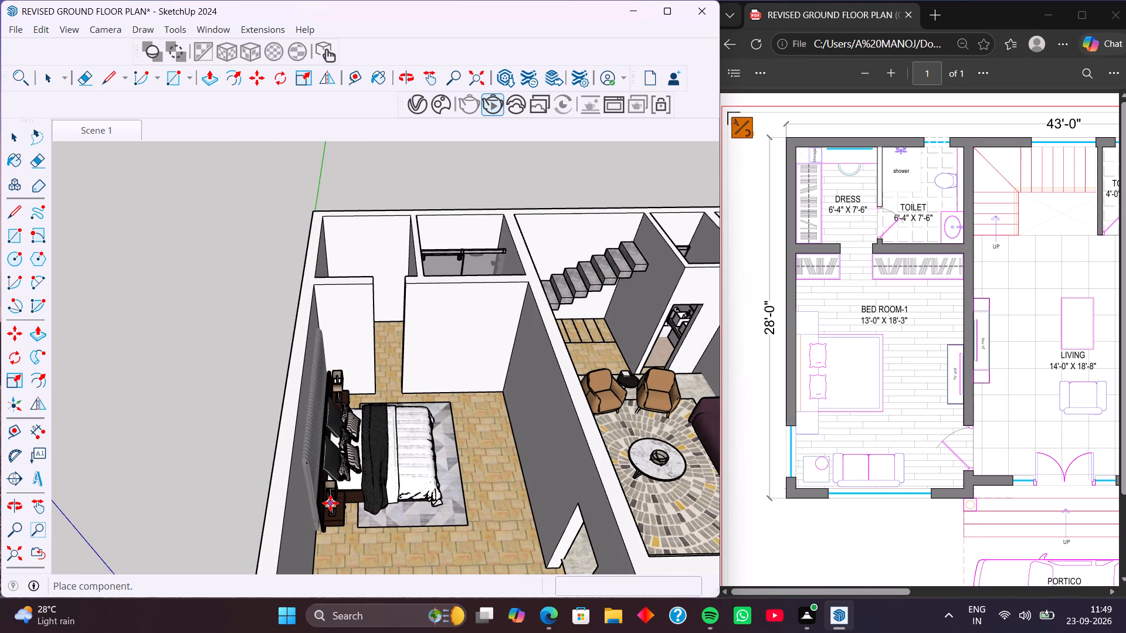
click(330, 503)
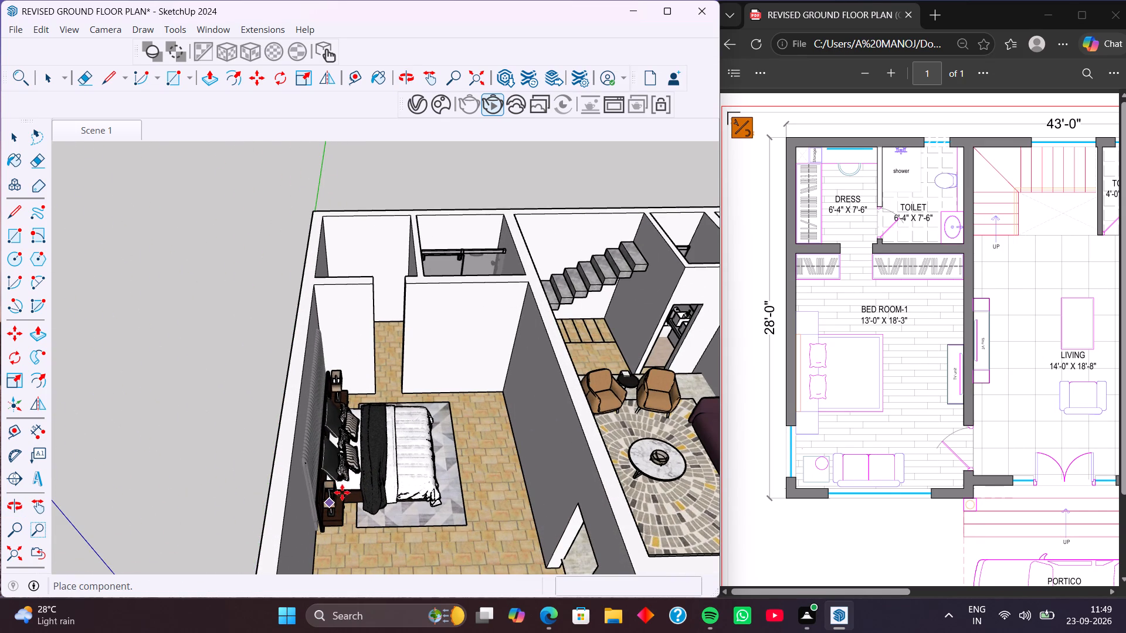
Inspect how the placed bed set sits against the bedroom walls and floor from several angles, and deselect it.
middle_click(341, 492)
scroll(321, 406, down, 2)
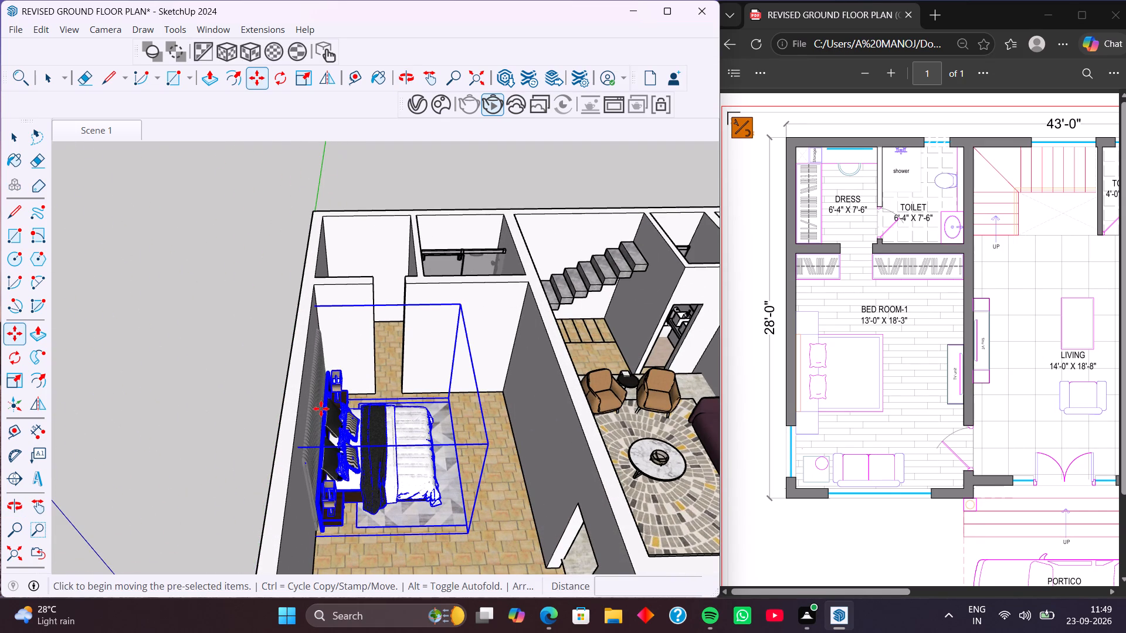
middle_drag(342, 476, 382, 398)
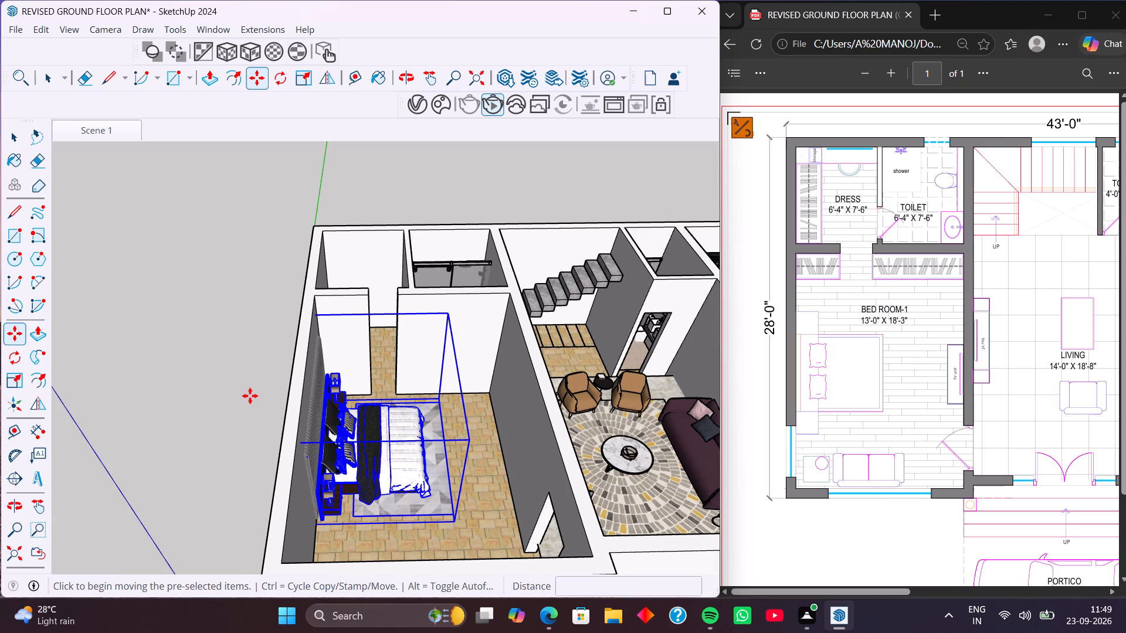
middle_drag(364, 464, 409, 330)
scroll(408, 369, down, 4)
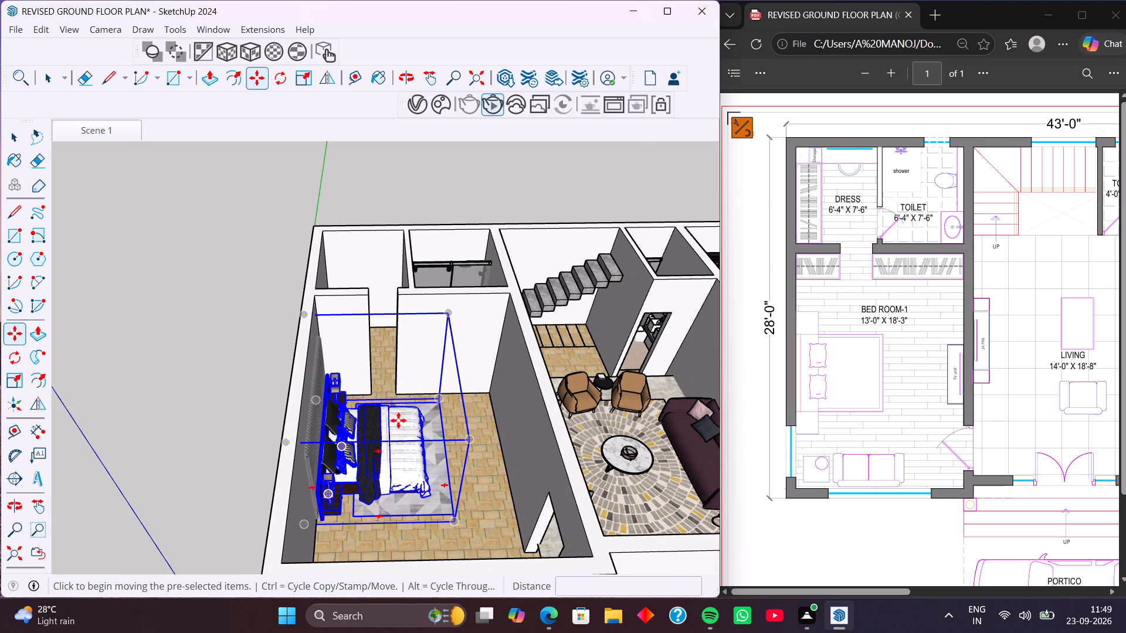
scroll(395, 429, down, 2)
middle_drag(388, 479, 470, 436)
scroll(406, 443, up, 8)
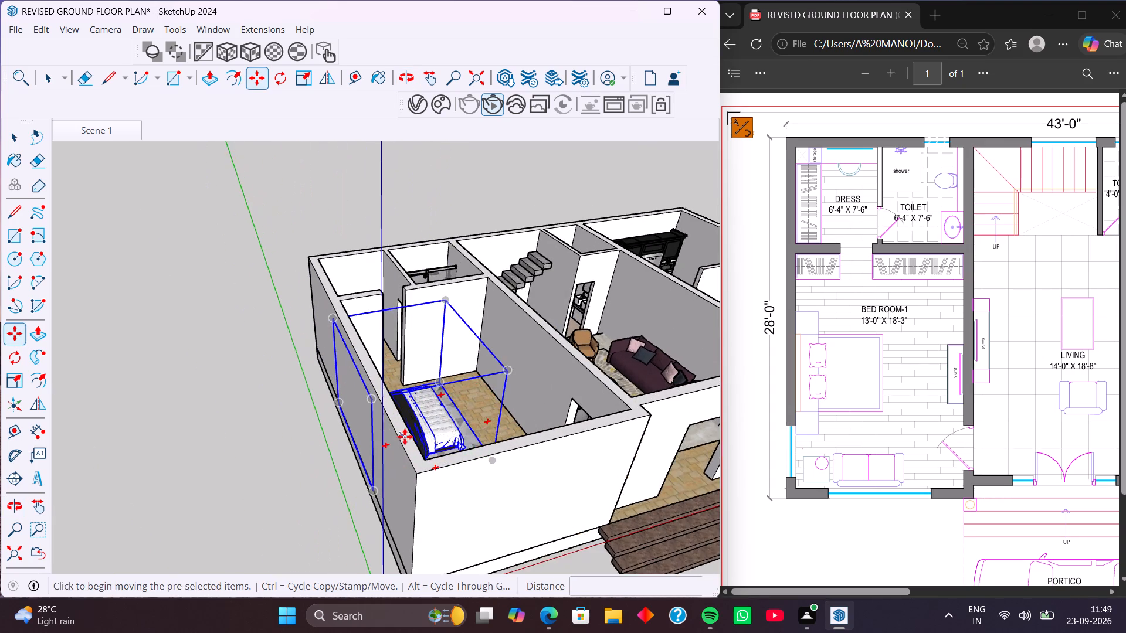
scroll(412, 433, up, 1)
middle_drag(412, 433, 343, 495)
scroll(340, 484, up, 5)
middle_drag(351, 501, 354, 437)
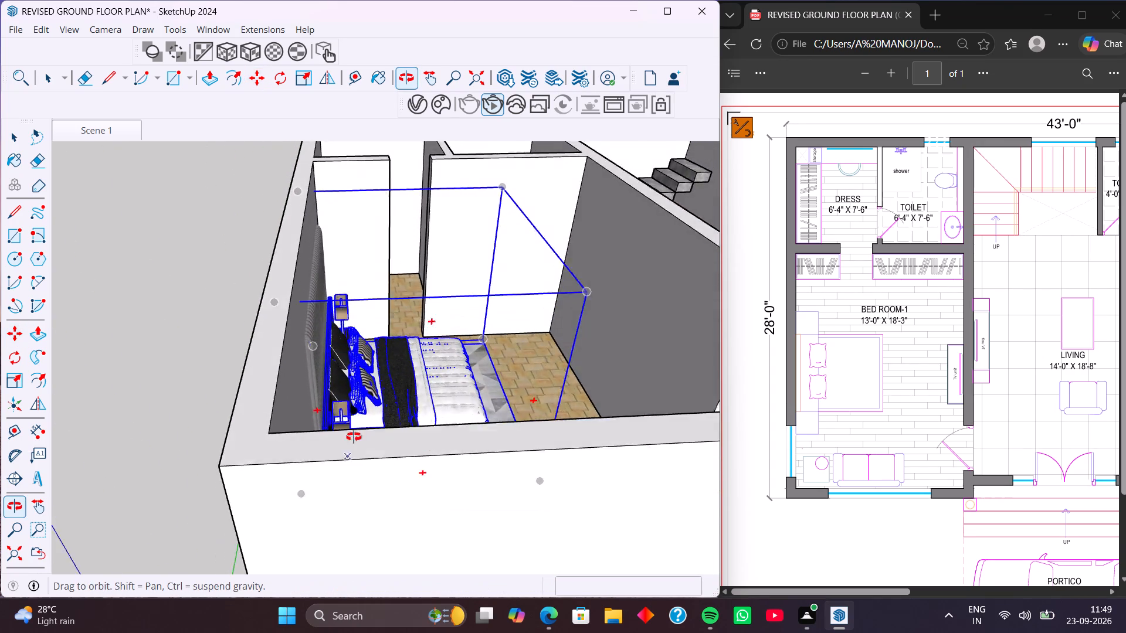
middle_drag(354, 437, 348, 471)
scroll(348, 471, down, 5)
key(space)
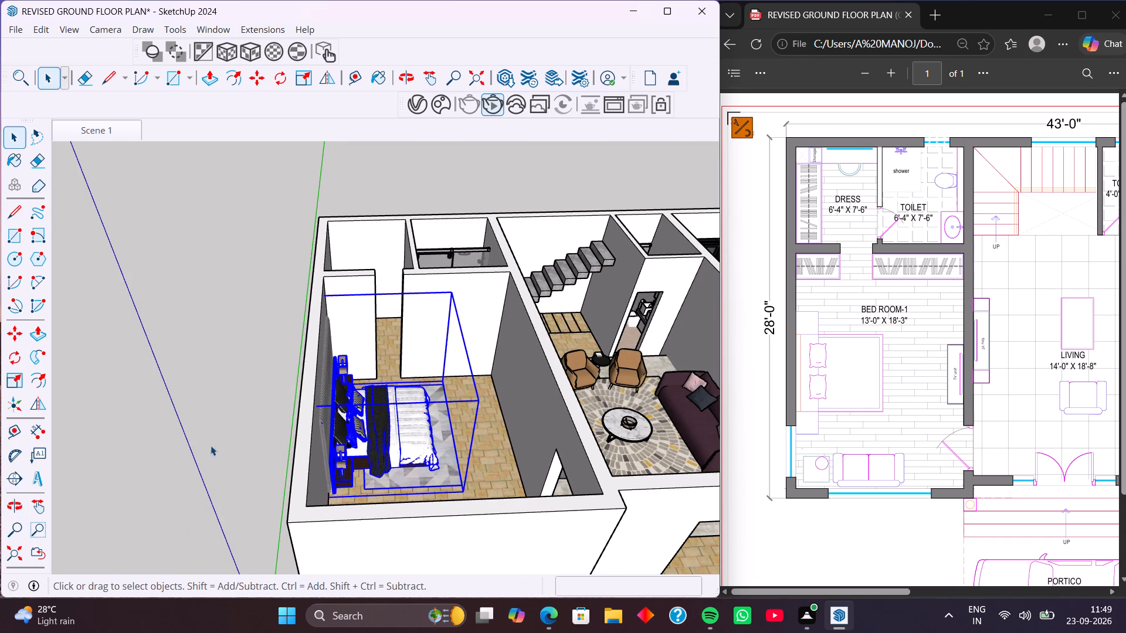
click(195, 412)
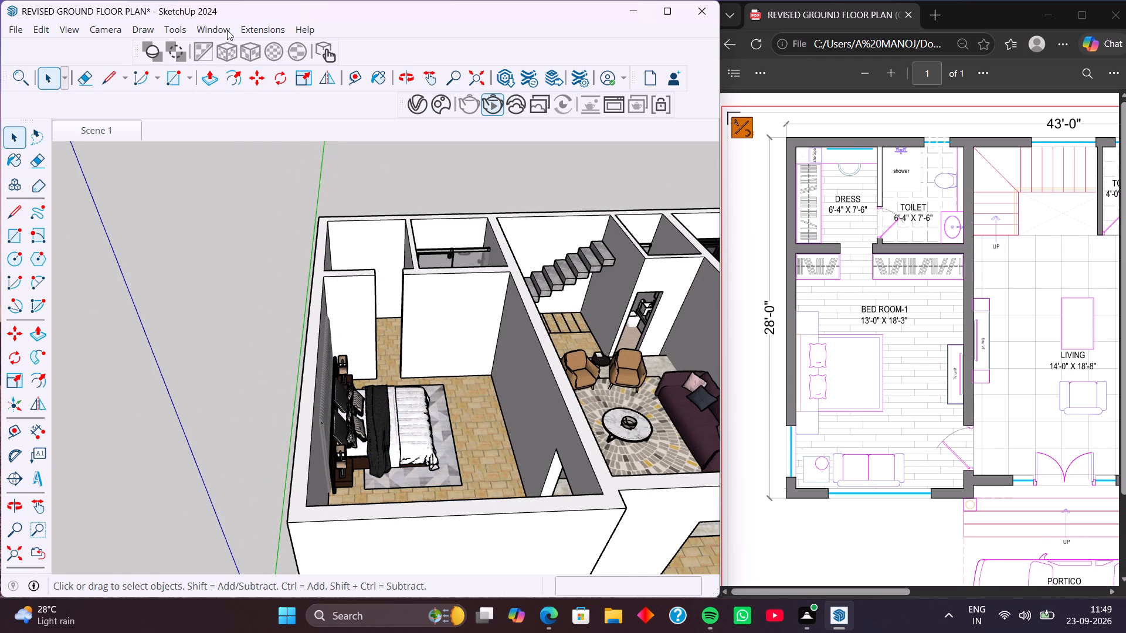
Search 3D Warehouse models for "tv unit".
click(227, 30)
click(263, 142)
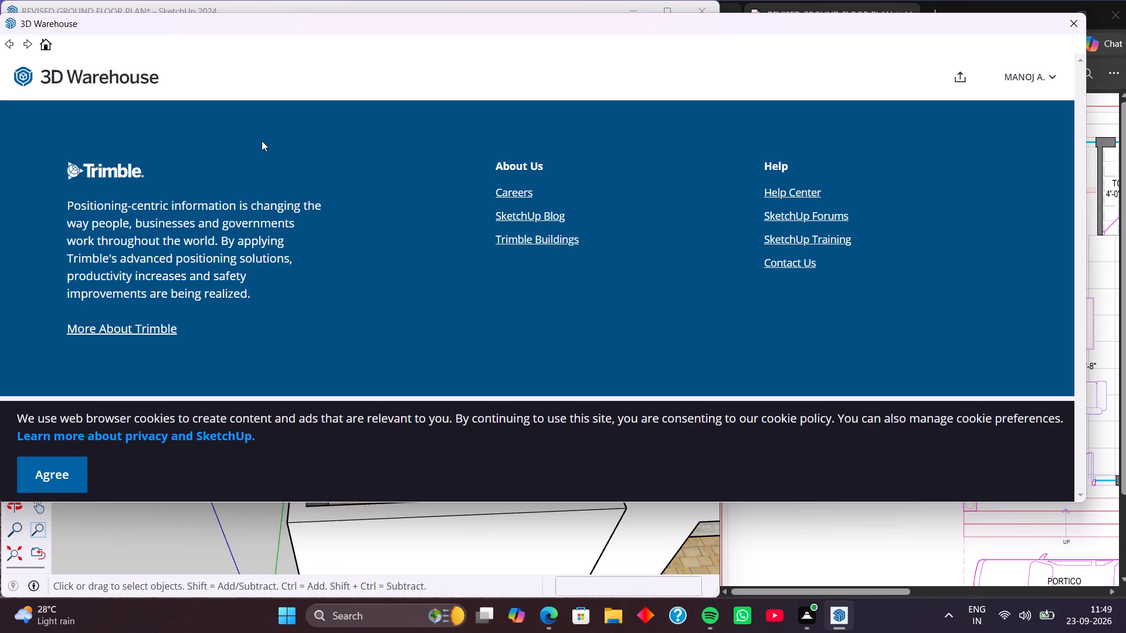
click(433, 69)
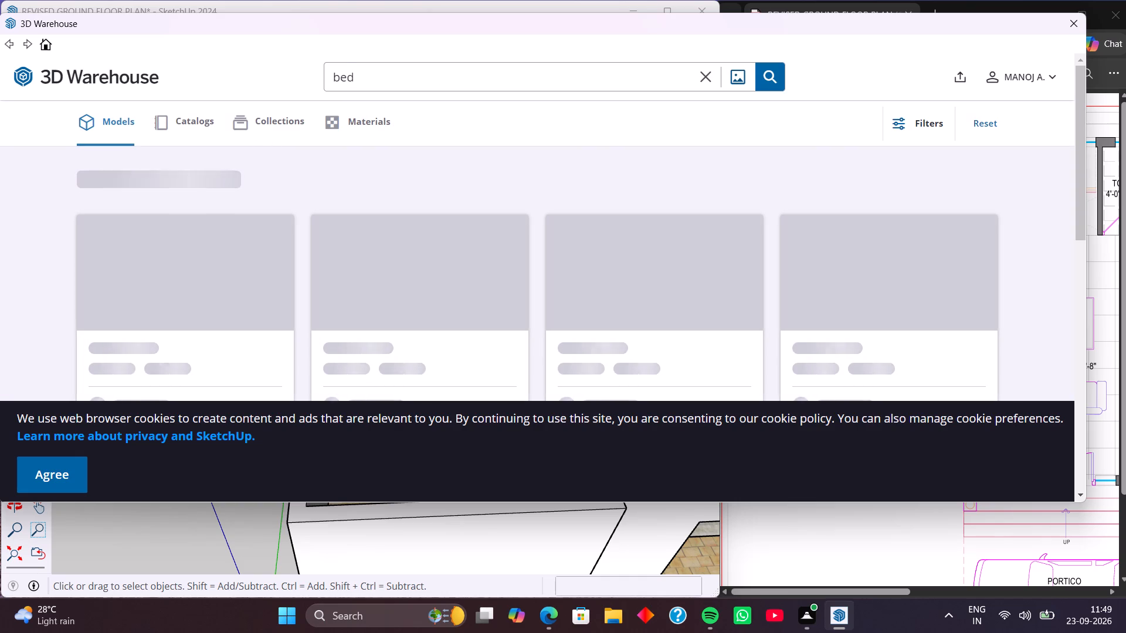
key(BackSpace)
key(BackSpace)
key(BackSpace)
key(BackSpace)
key(BackSpace)
key(BackSpace)
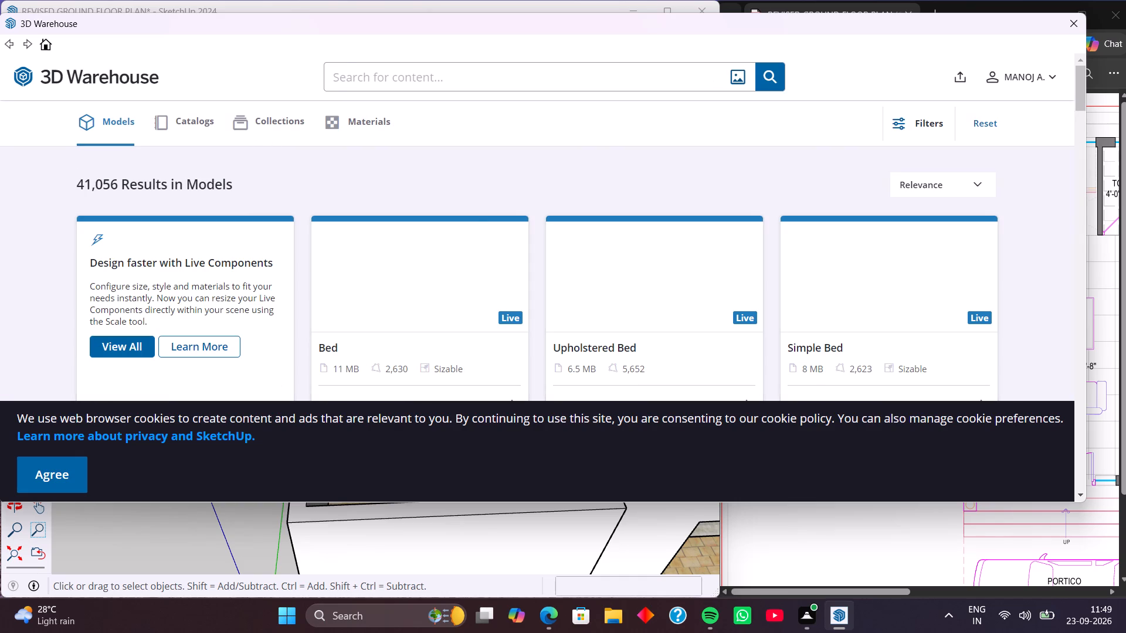
key(t)
text(v)
key(space)
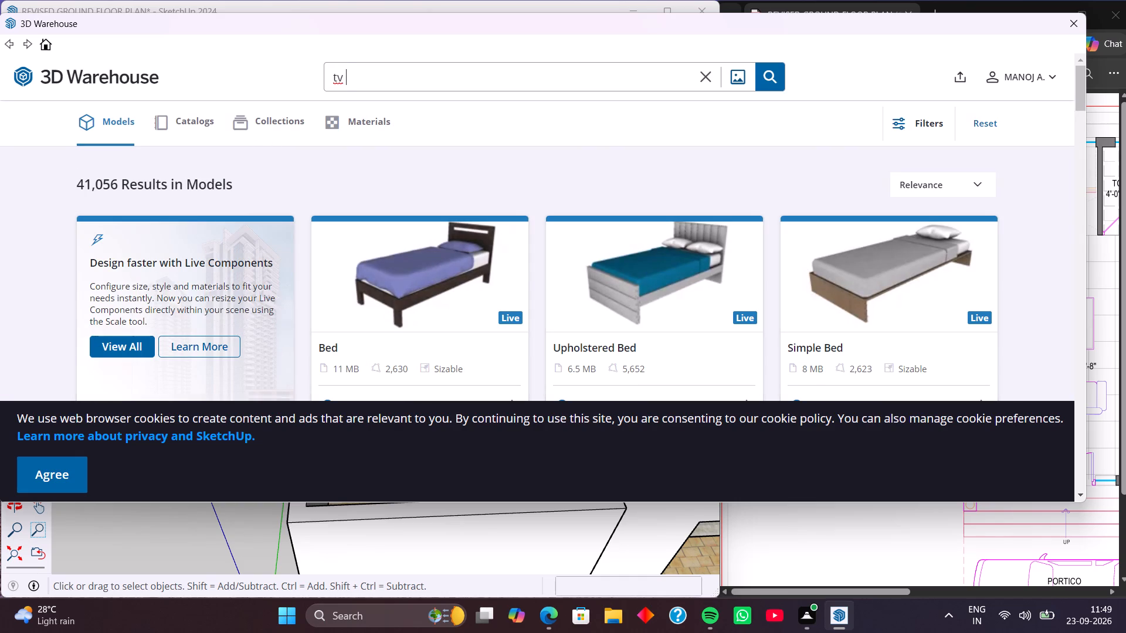
key(u)
text(ni)
key(t)
key(Return)
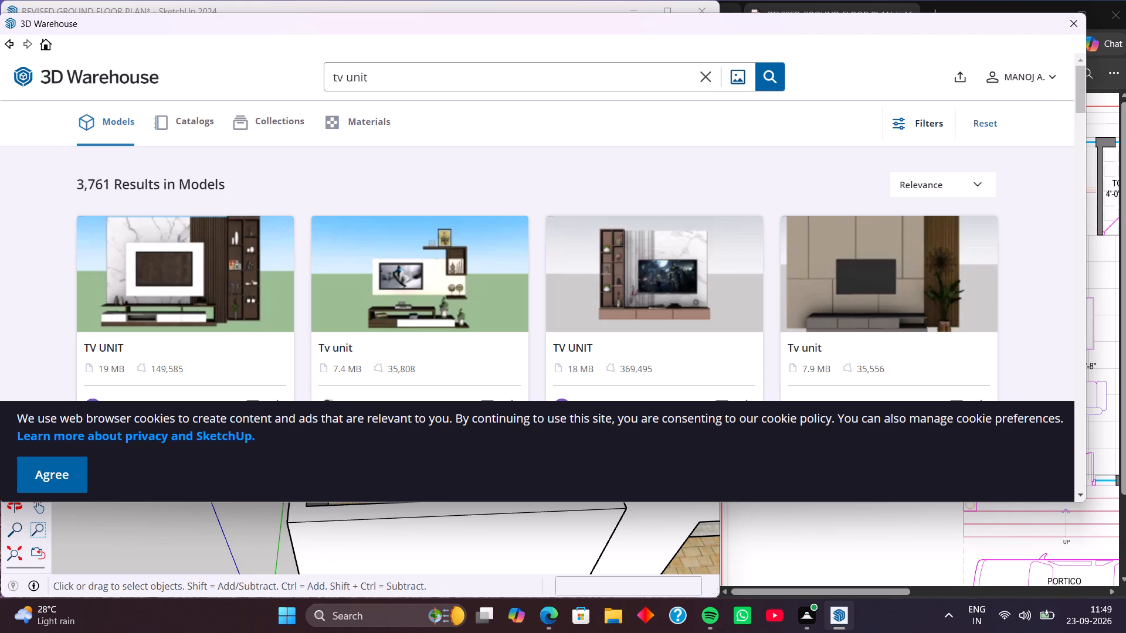
key(Return)
Browse the TV unit models and load the 18 MB "TV UNIT" from the first results row directly into the SketchUp model.
scroll(714, 357, down, 2)
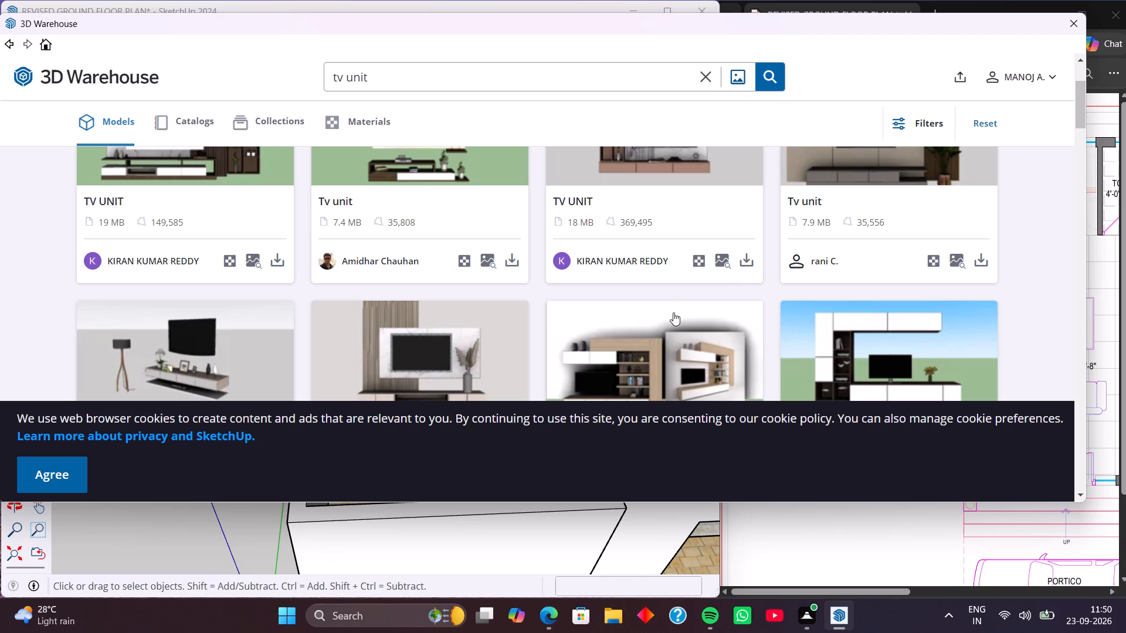
scroll(490, 343, down, 2)
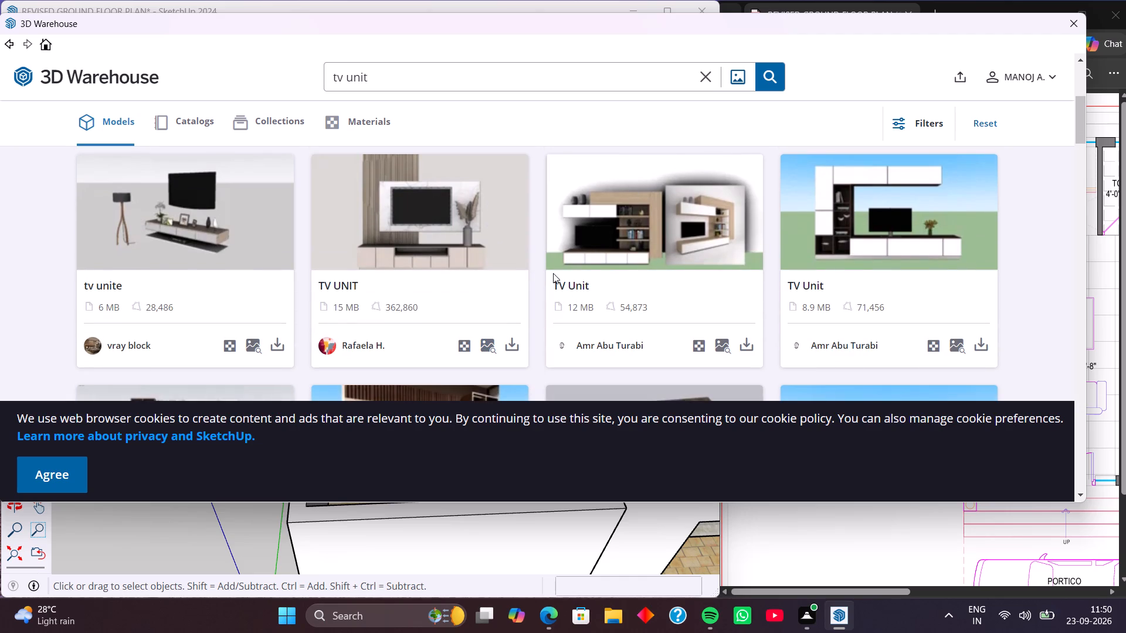
scroll(366, 260, down, 3)
scroll(366, 260, up, 2)
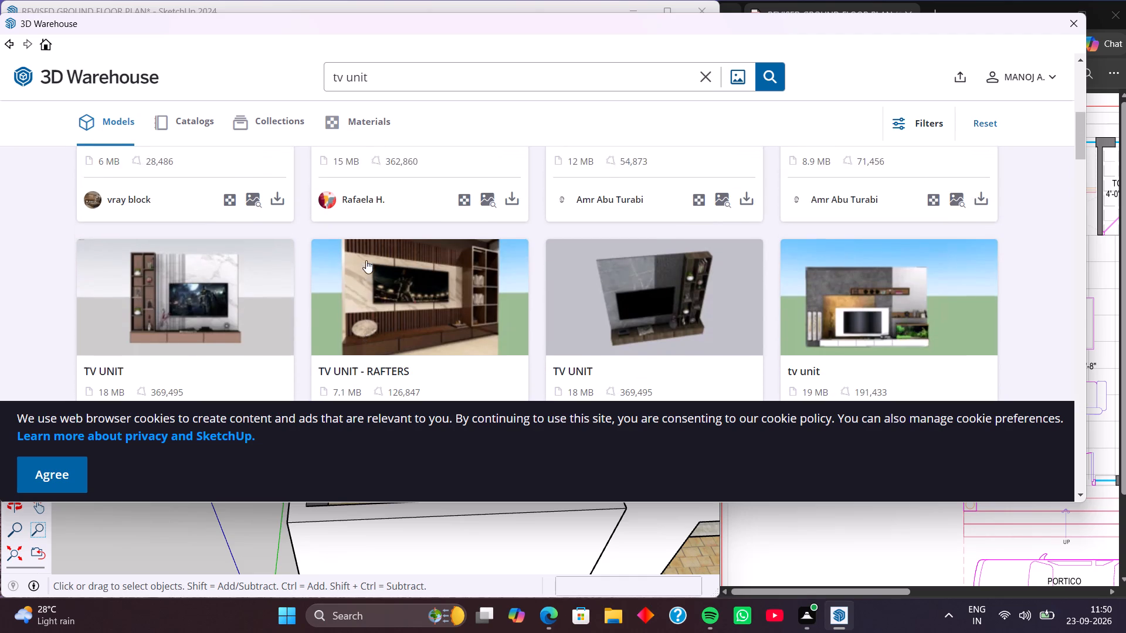
scroll(528, 232, up, 5)
scroll(538, 230, down, 1)
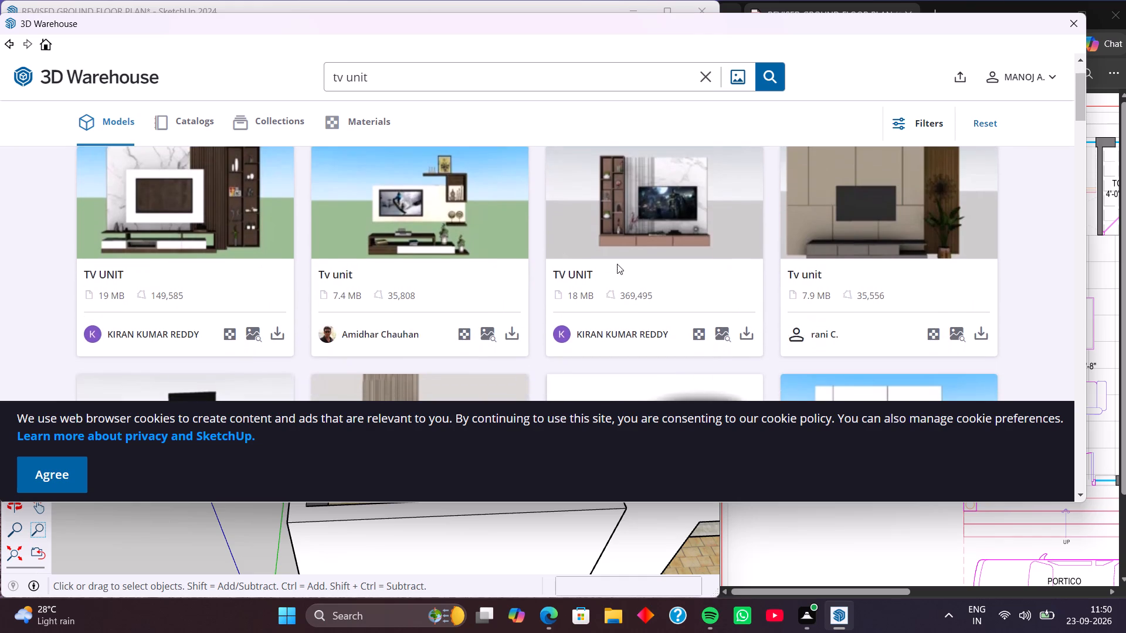
click(751, 330)
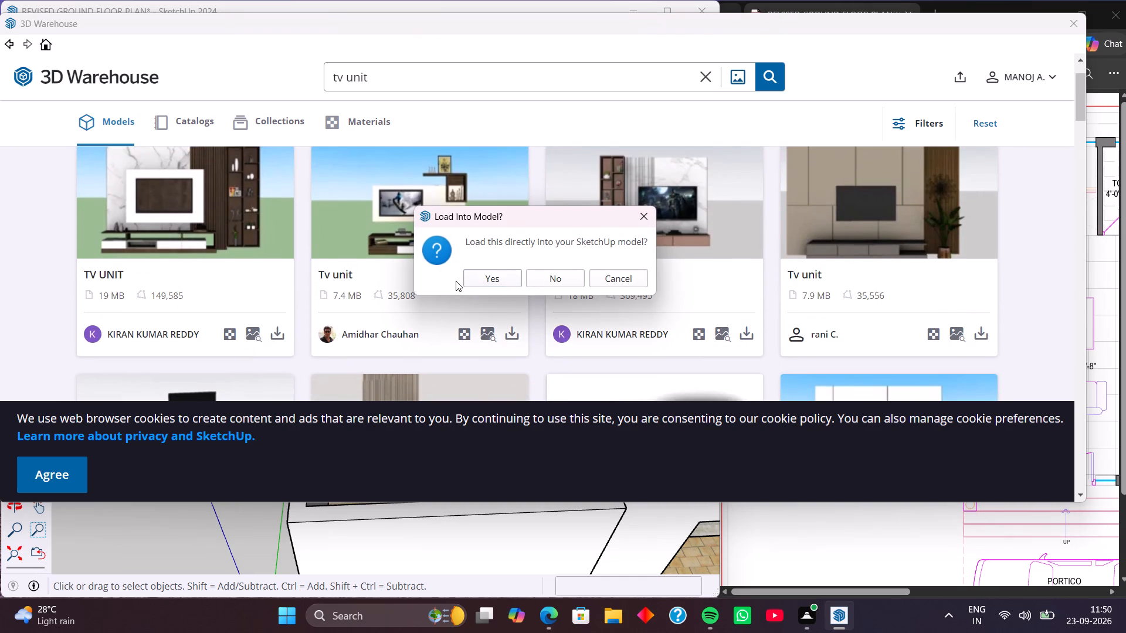
click(500, 278)
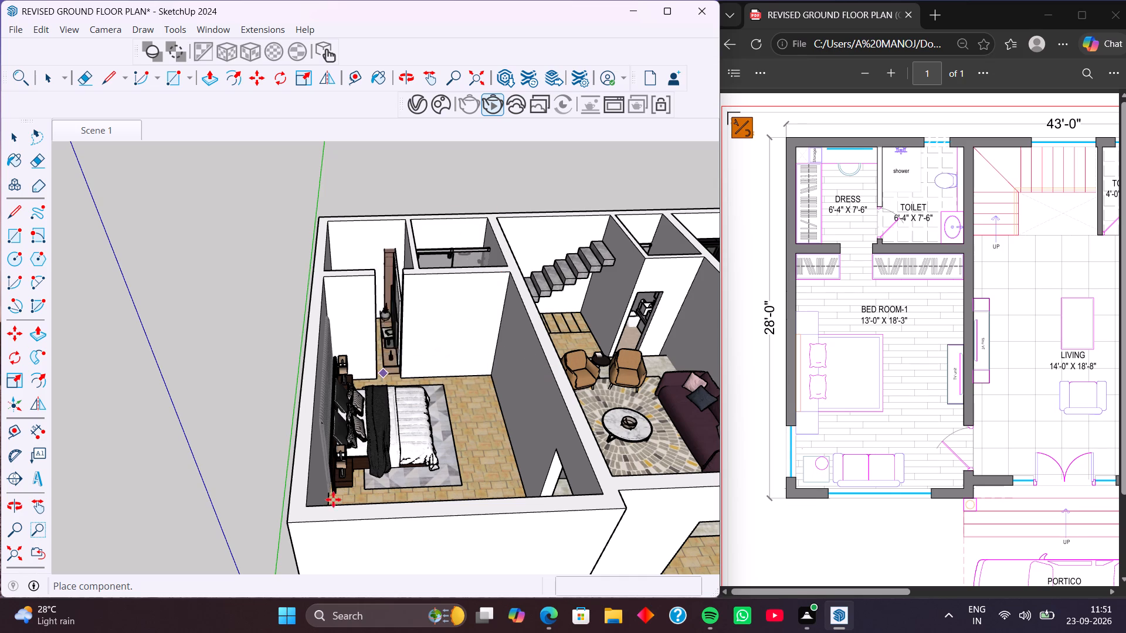
Place the TV unit in Bed Room-1 against the wall shared with the living room, facing the bed.
middle_drag(470, 455, 586, 481)
scroll(565, 430, up, 6)
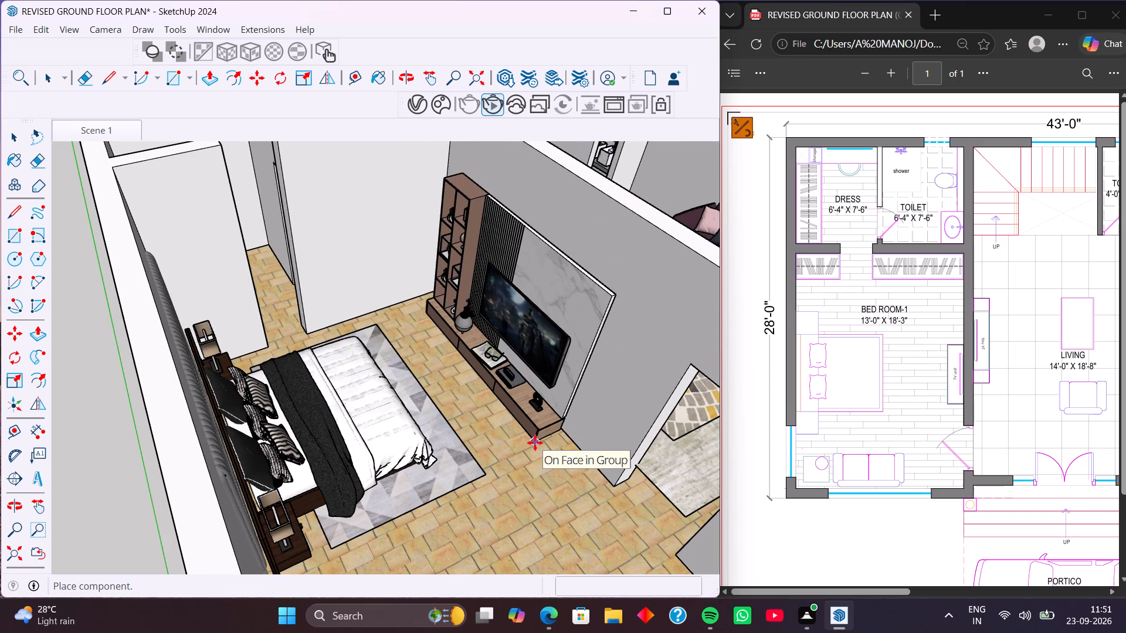
click(535, 443)
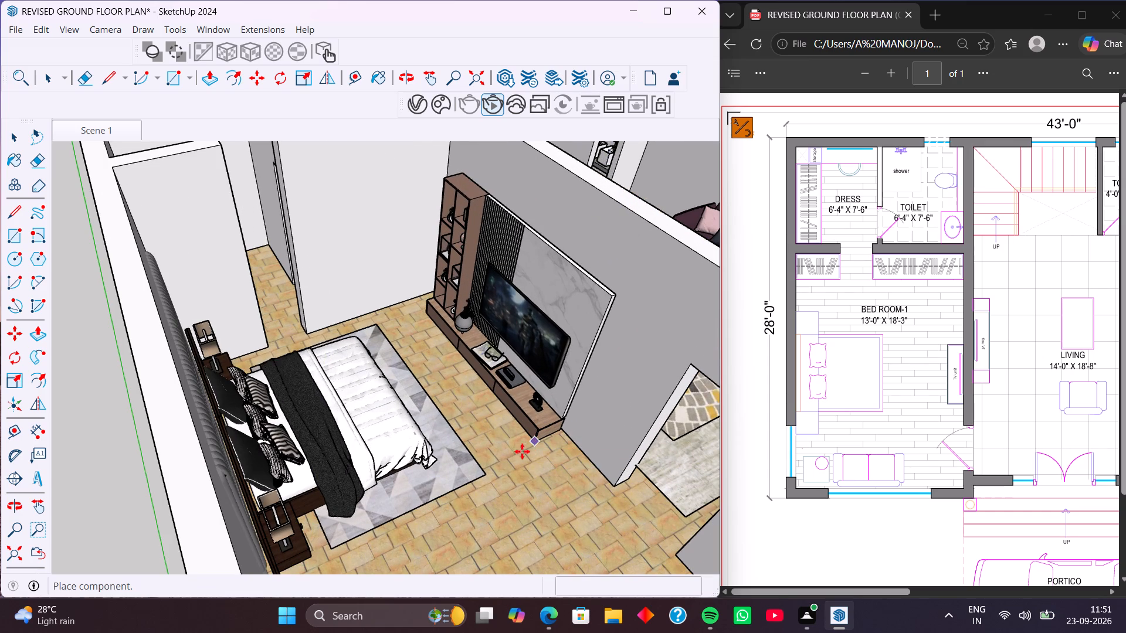
Inspect how the placed TV unit sits against the bedroom wall and opposite the bed from several angles, and deselect it.
middle_drag(568, 459, 520, 452)
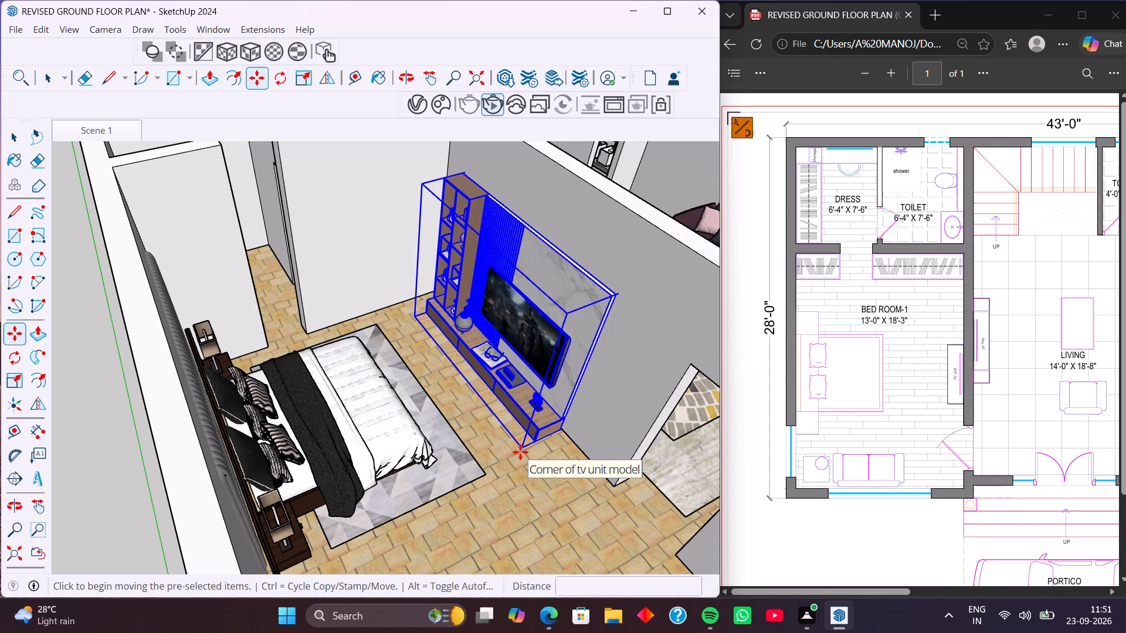
middle_drag(552, 444, 526, 445)
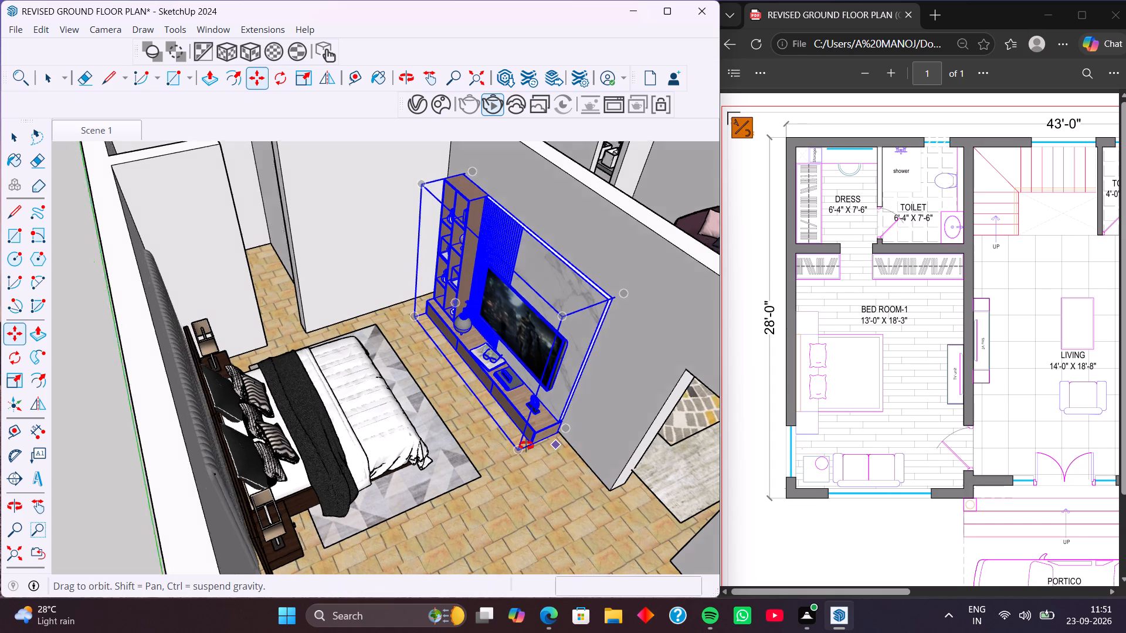
middle_drag(526, 445, 392, 437)
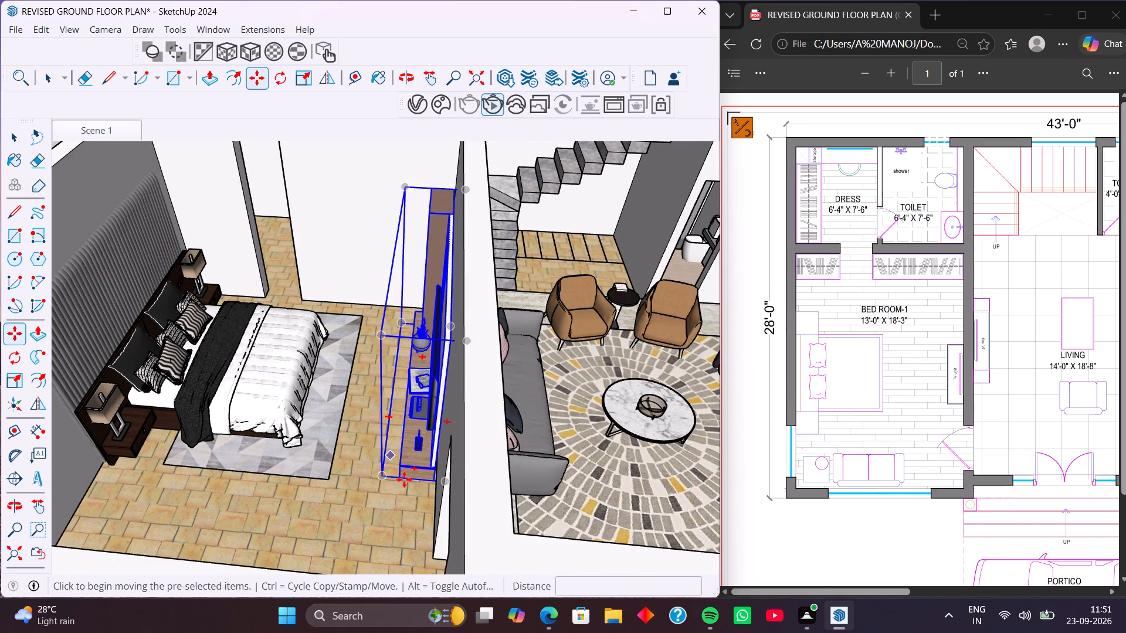
key(space)
scroll(269, 460, down, 3)
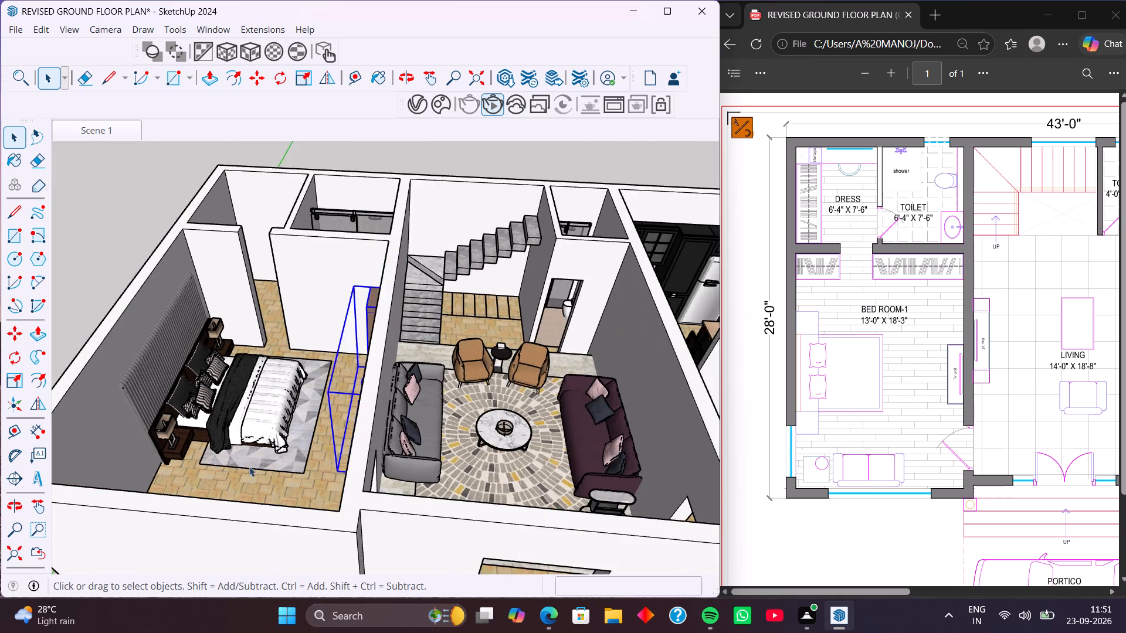
scroll(249, 467, down, 6)
click(141, 307)
middle_drag(249, 454, 375, 460)
scroll(355, 423, up, 4)
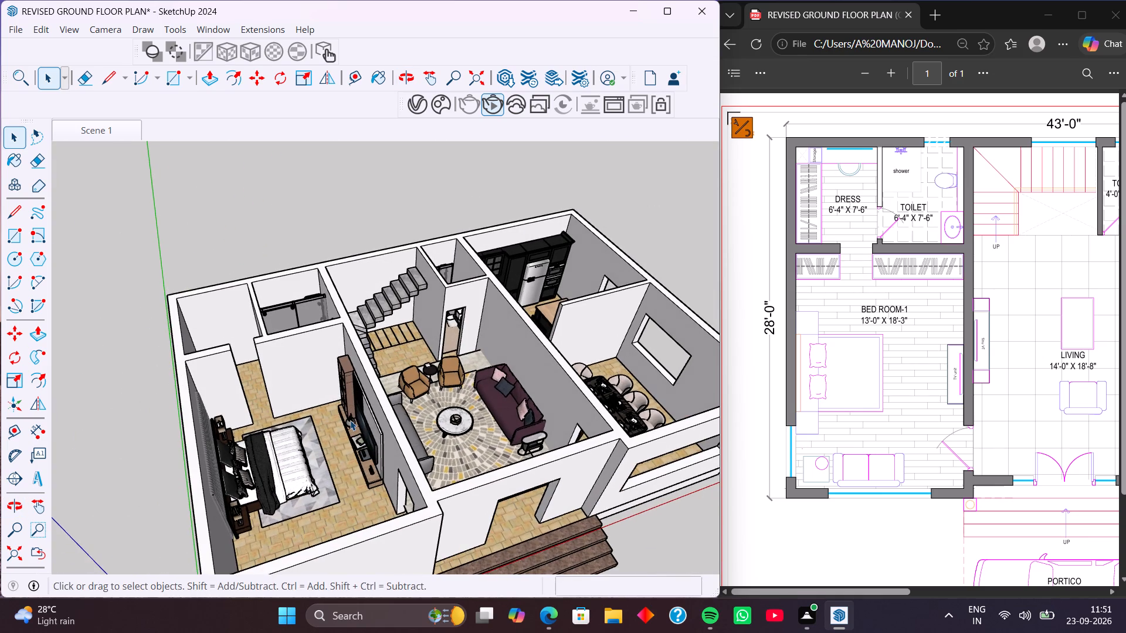
scroll(350, 420, up, 3)
middle_drag(353, 441, 508, 342)
middle_drag(367, 440, 429, 377)
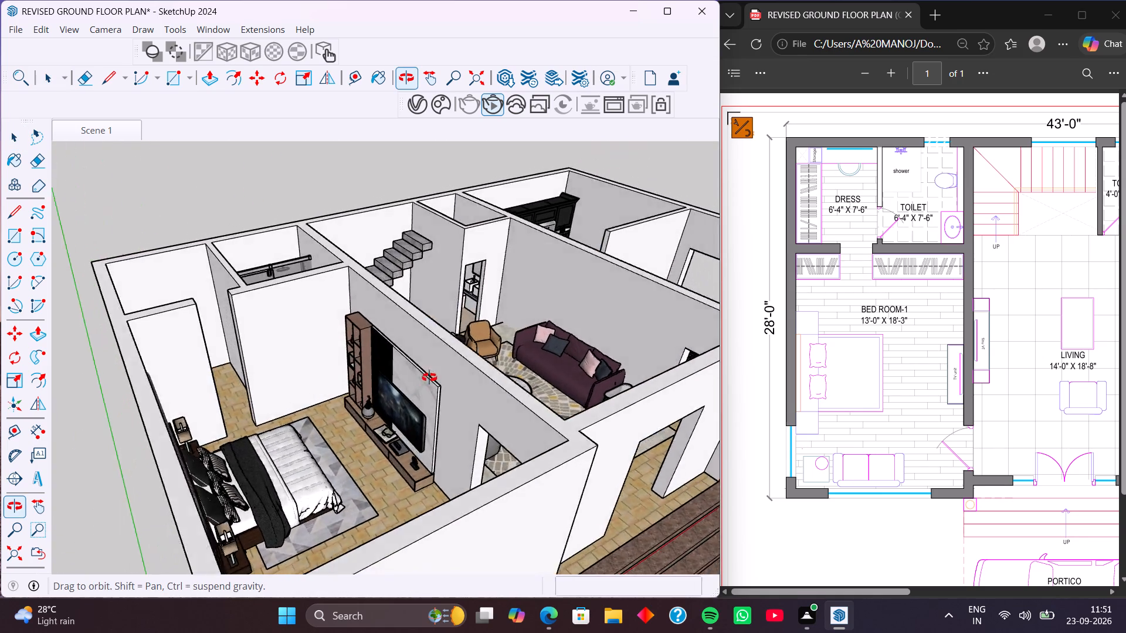
middle_drag(429, 377, 491, 360)
middle_drag(423, 387, 551, 392)
middle_drag(451, 400, 427, 525)
scroll(496, 376, up, 2)
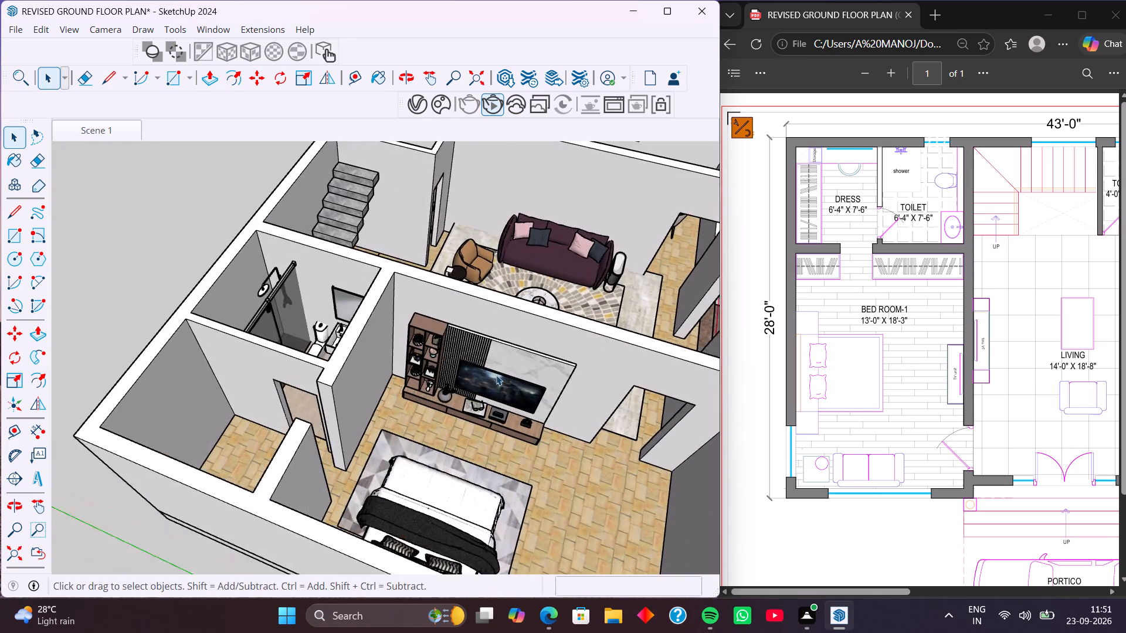
scroll(496, 375, up, 1)
middle_drag(498, 397, 507, 360)
scroll(507, 360, down, 3)
middle_drag(506, 379, 373, 387)
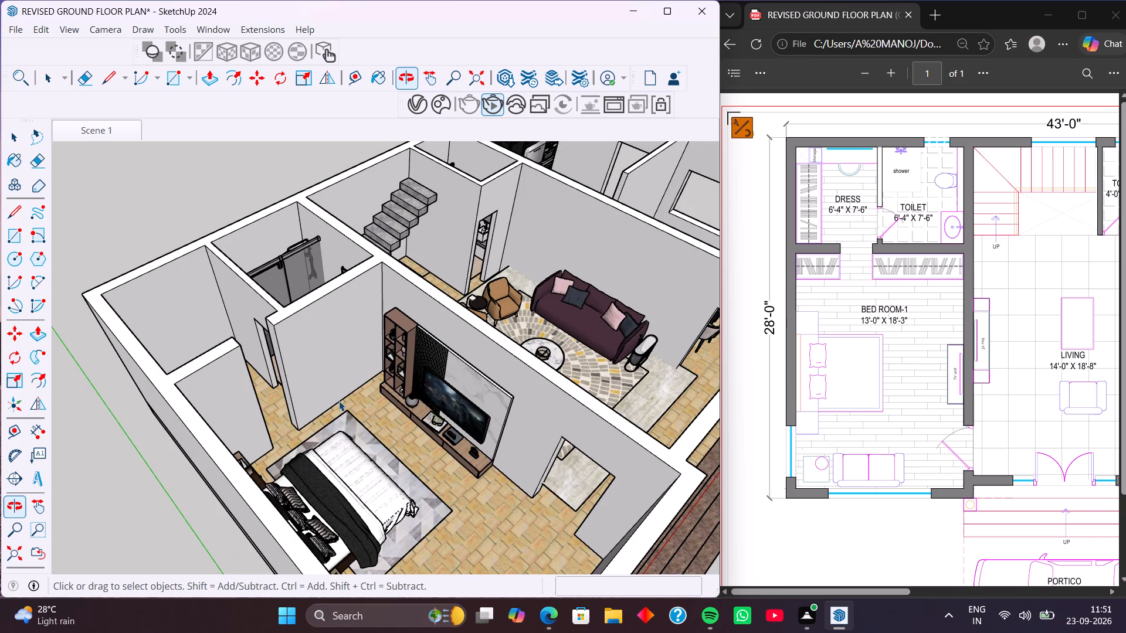
middle_drag(411, 447, 313, 438)
scroll(313, 438, down, 2)
middle_drag(289, 414, 316, 547)
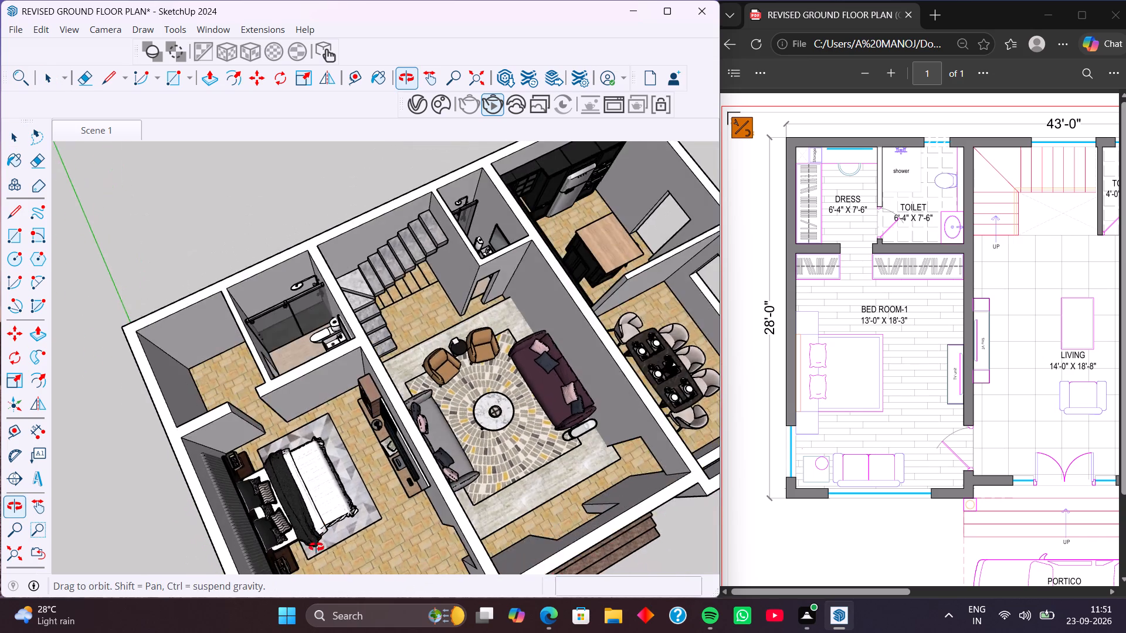
middle_drag(316, 547, 210, 434)
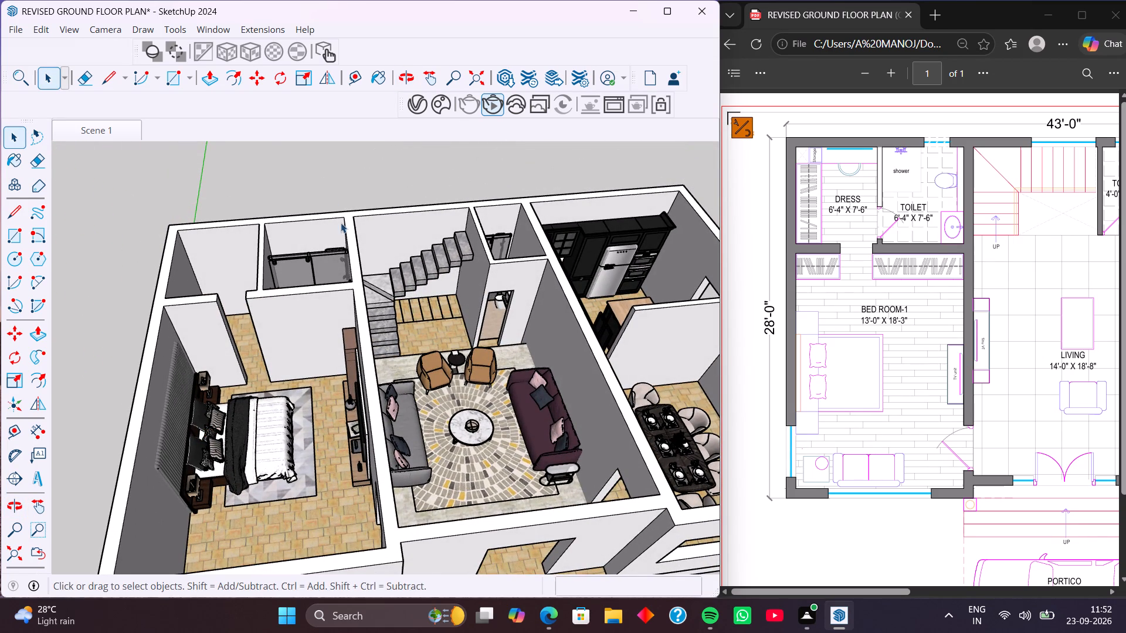
Search 3D Warehouse models for "dressing room".
click(216, 27)
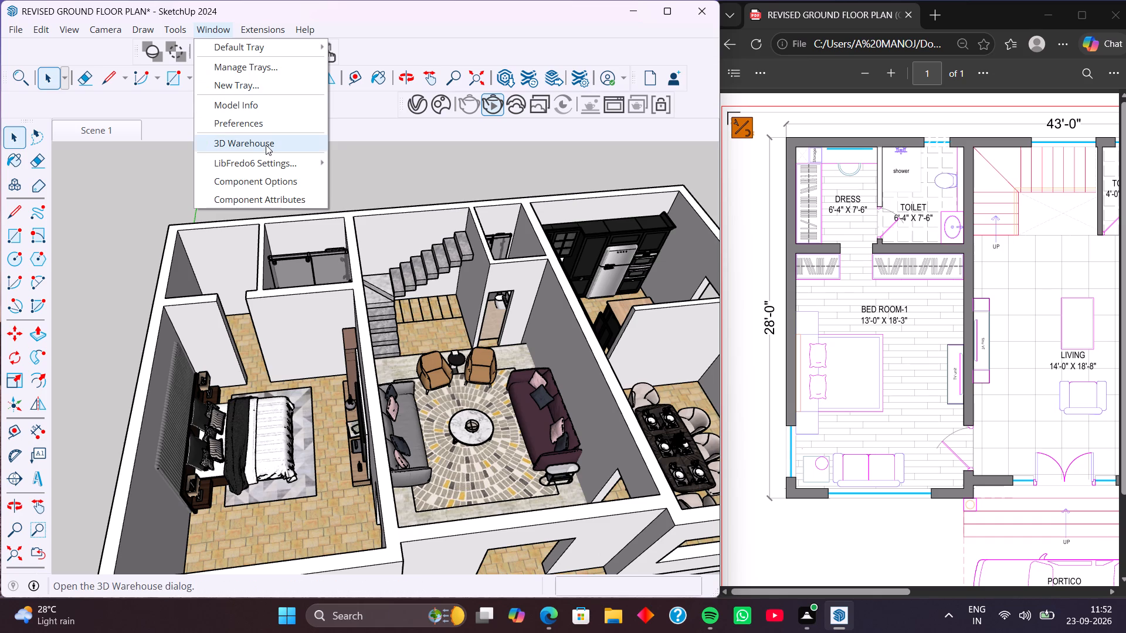
click(266, 145)
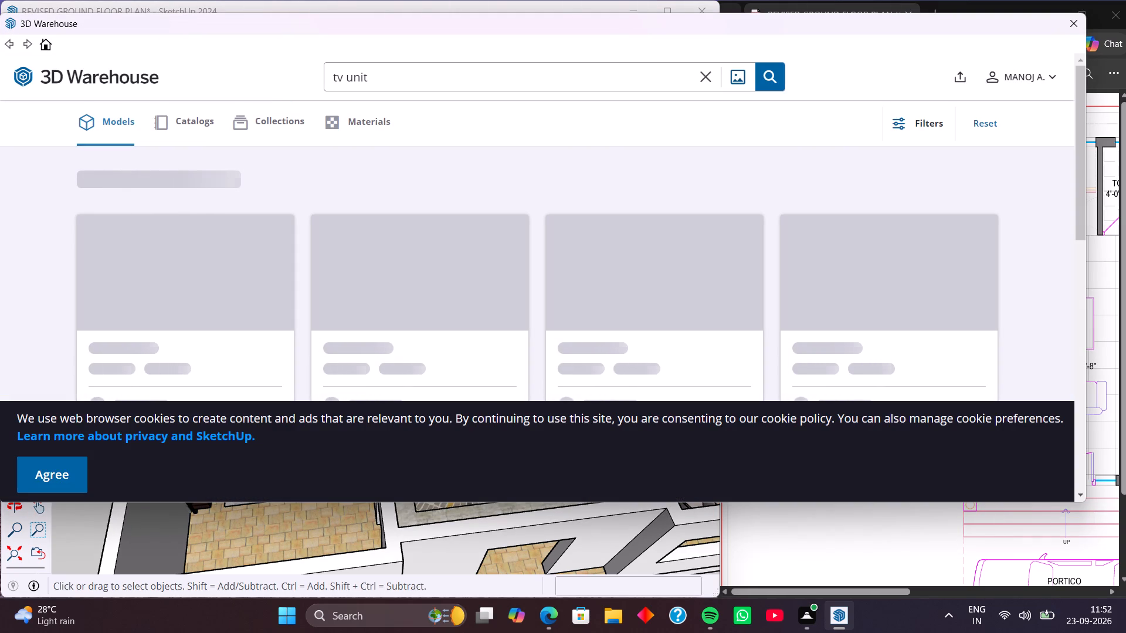
click(398, 76)
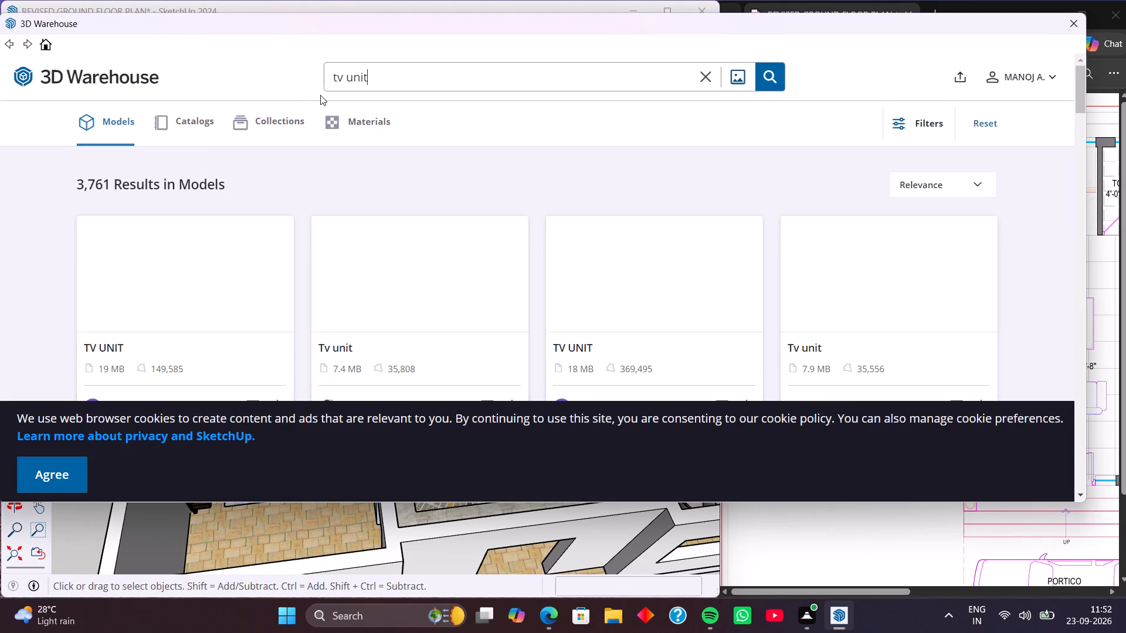
key(BackSpace)
key(BackSpace)
key(BackSpace)
key(BackSpace)
key(BackSpace)
key(BackSpace)
key(BackSpace)
key(BackSpace)
key(BackSpace)
key(BackSpace)
key(BackSpace)
key(BackSpace)
key(BackSpace)
key(BackSpace)
key(BackSpace)
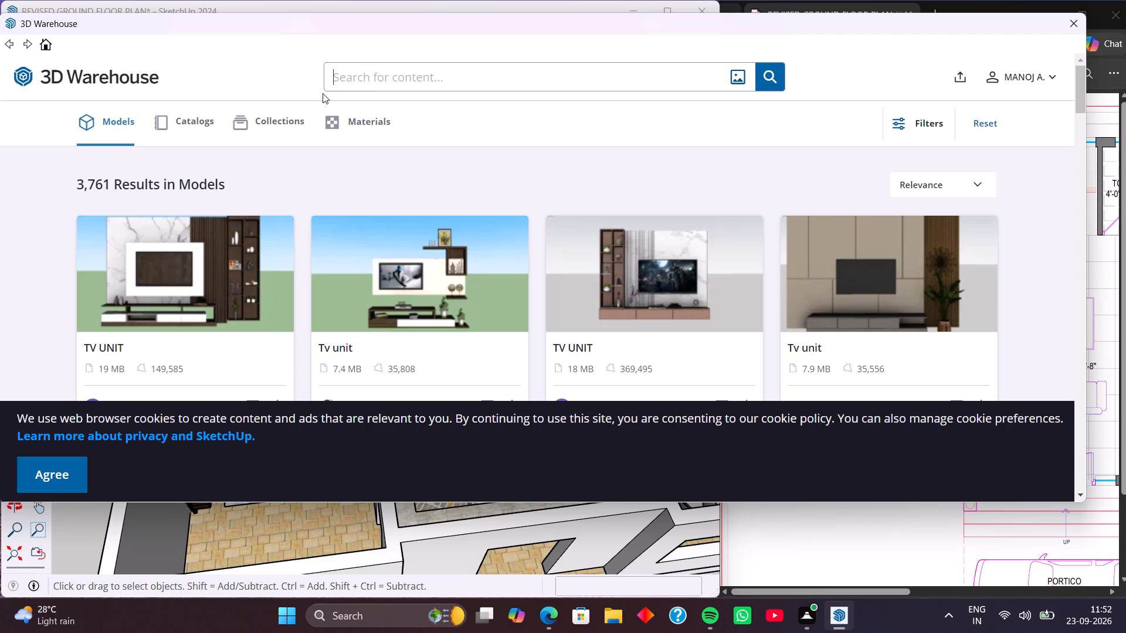
text(dre)
text(ssin)
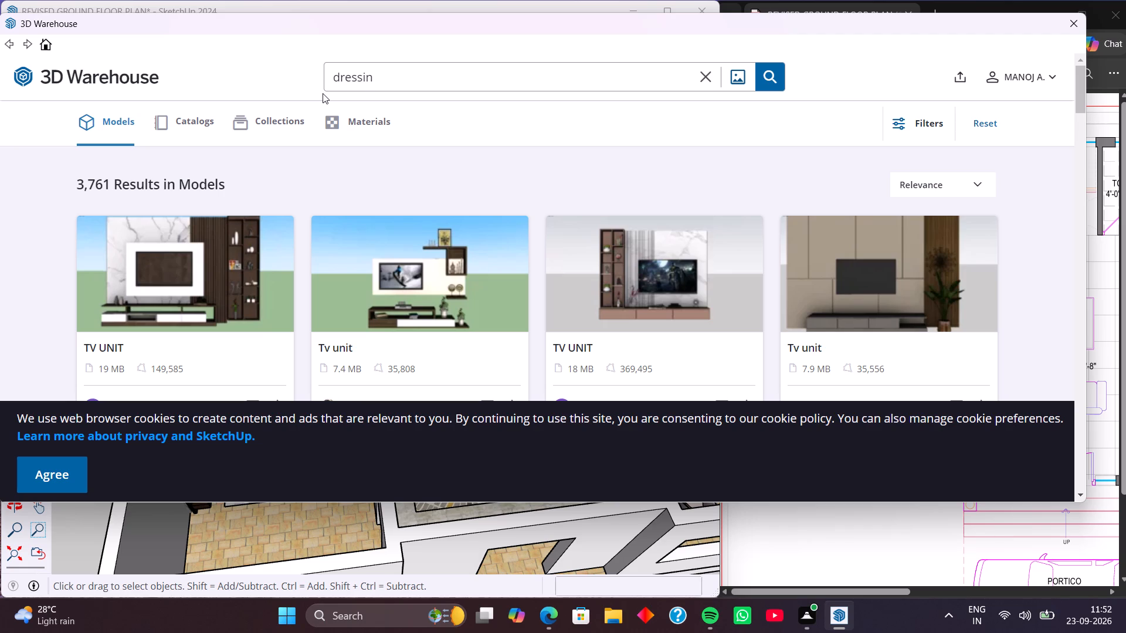
text(g)
key(space)
text(room)
key(Return)
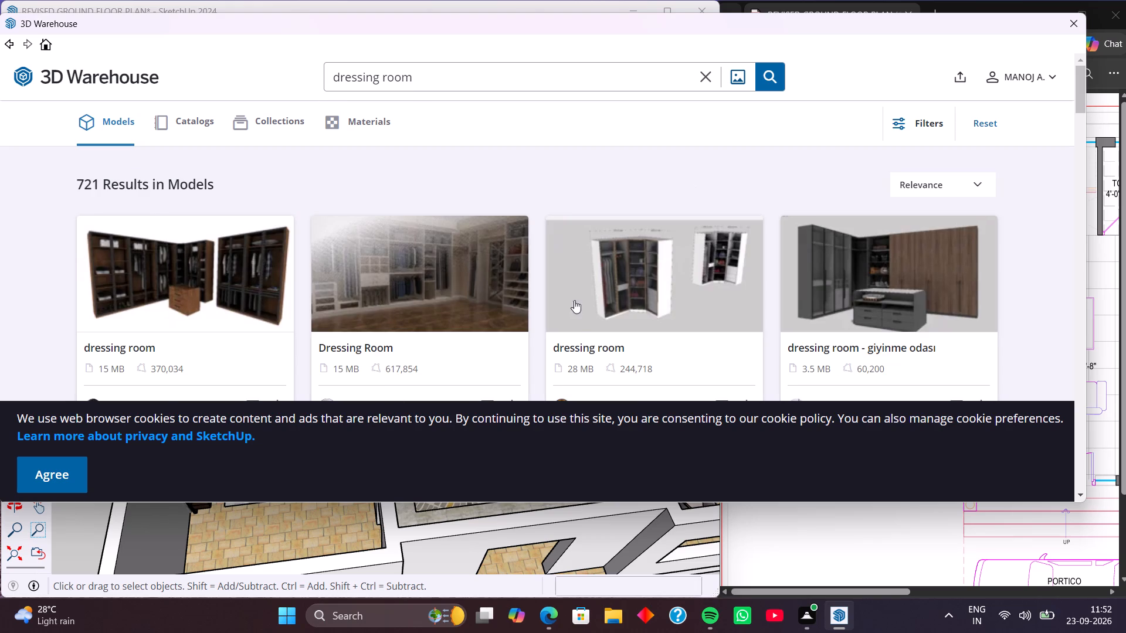
Browse the dressing room search results for a wardrobe set suited to the Bed Room-1 dressing area.
scroll(499, 271, down, 4)
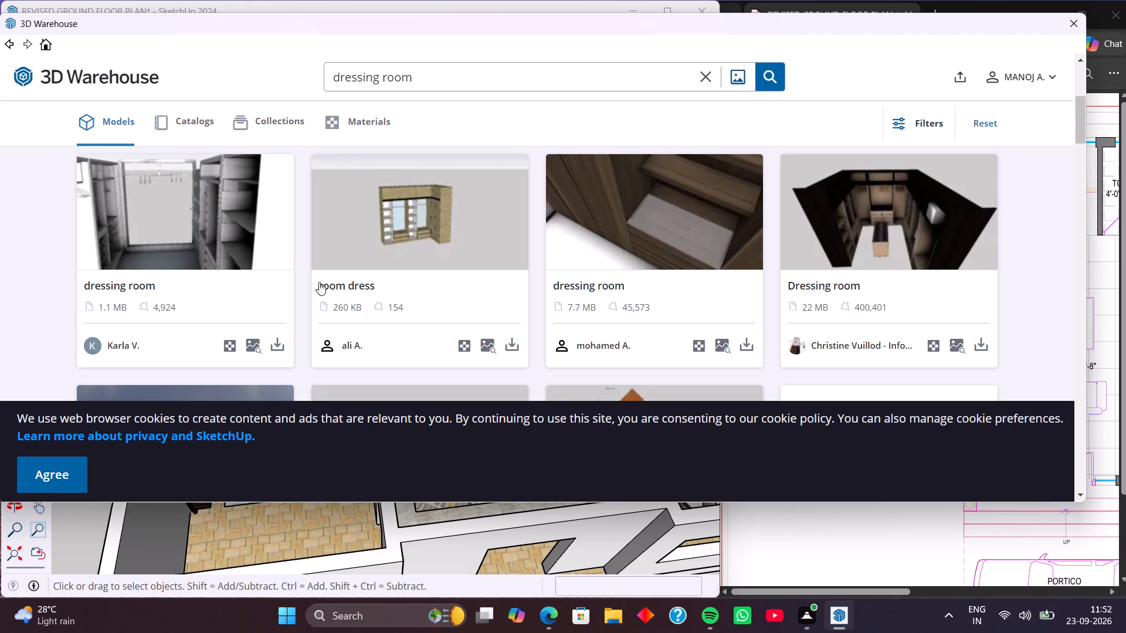
scroll(319, 283, down, 3)
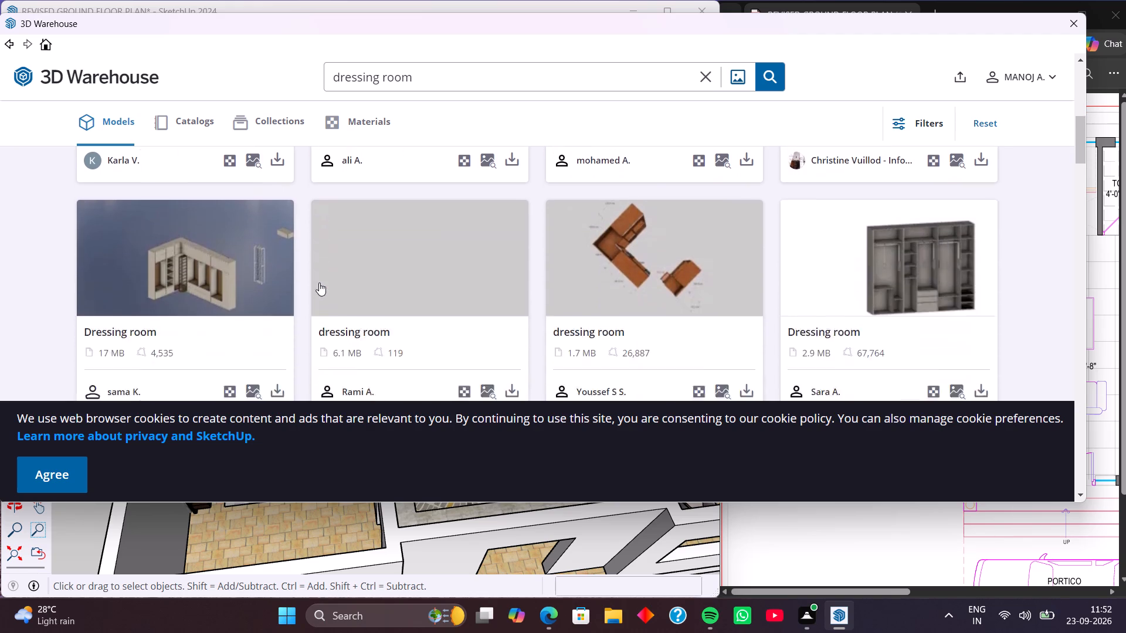
scroll(333, 285, down, 1)
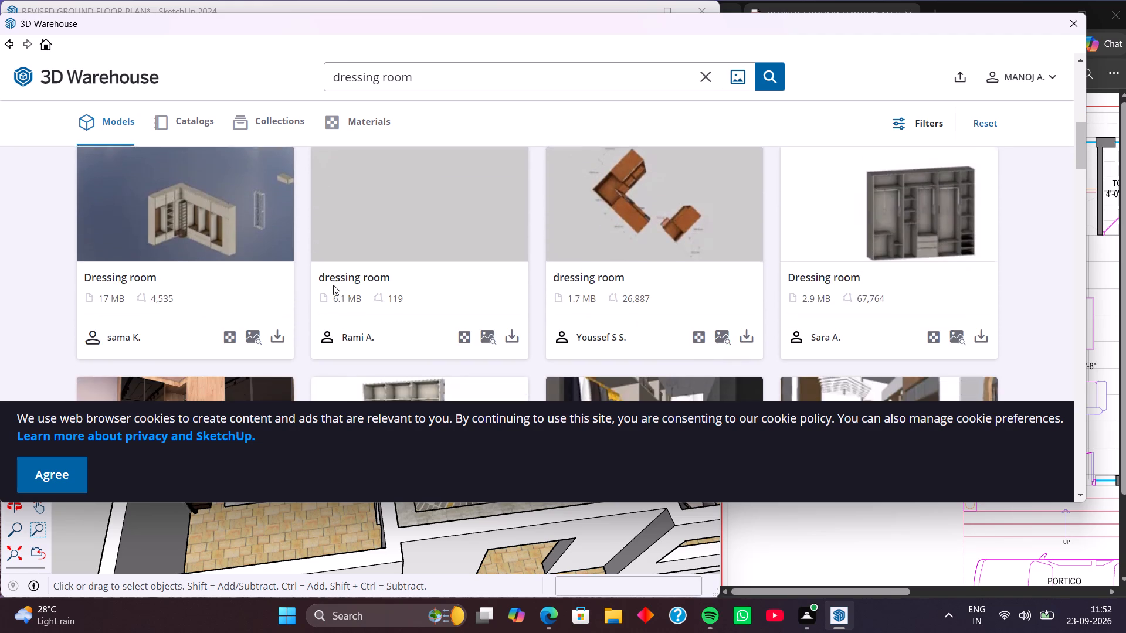
scroll(333, 285, down, 2)
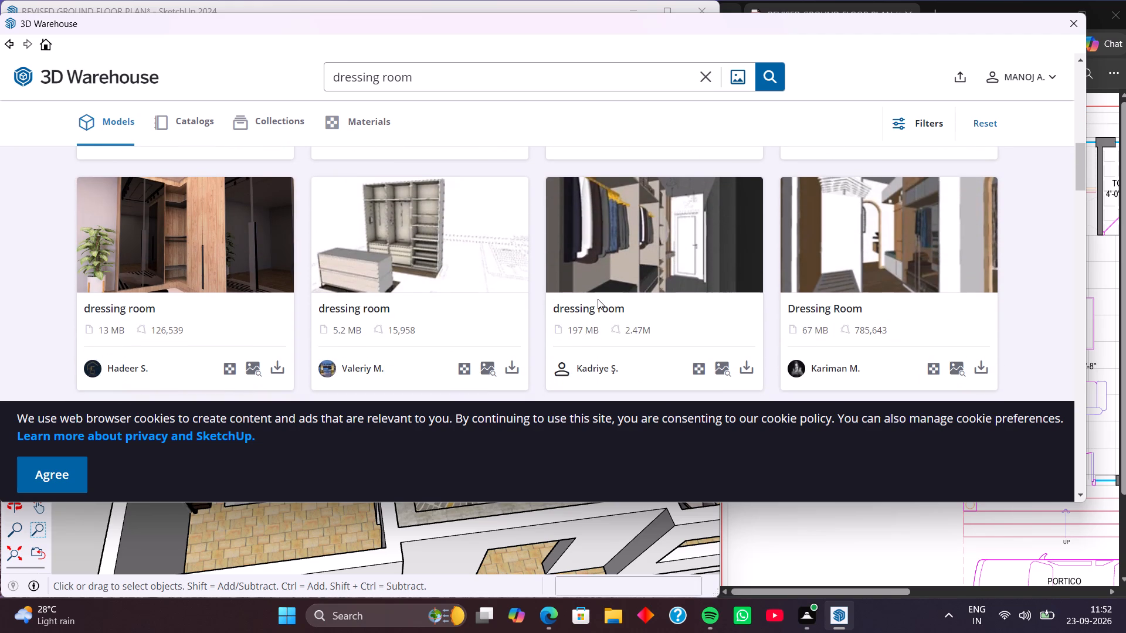
scroll(687, 290, down, 3)
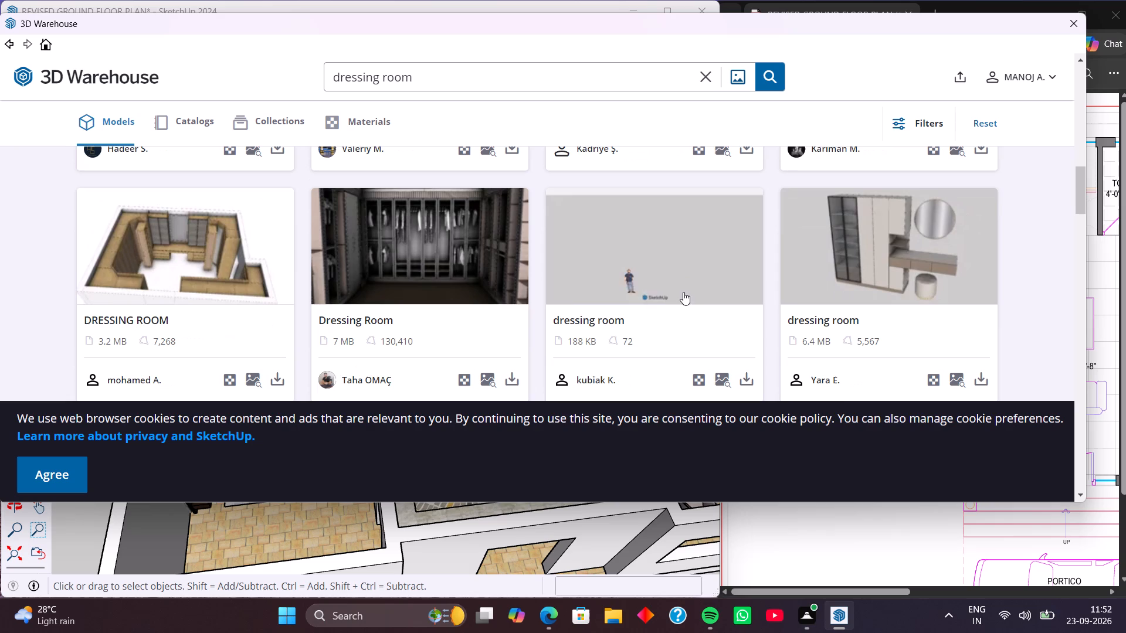
scroll(594, 297, down, 1)
scroll(497, 301, down, 2)
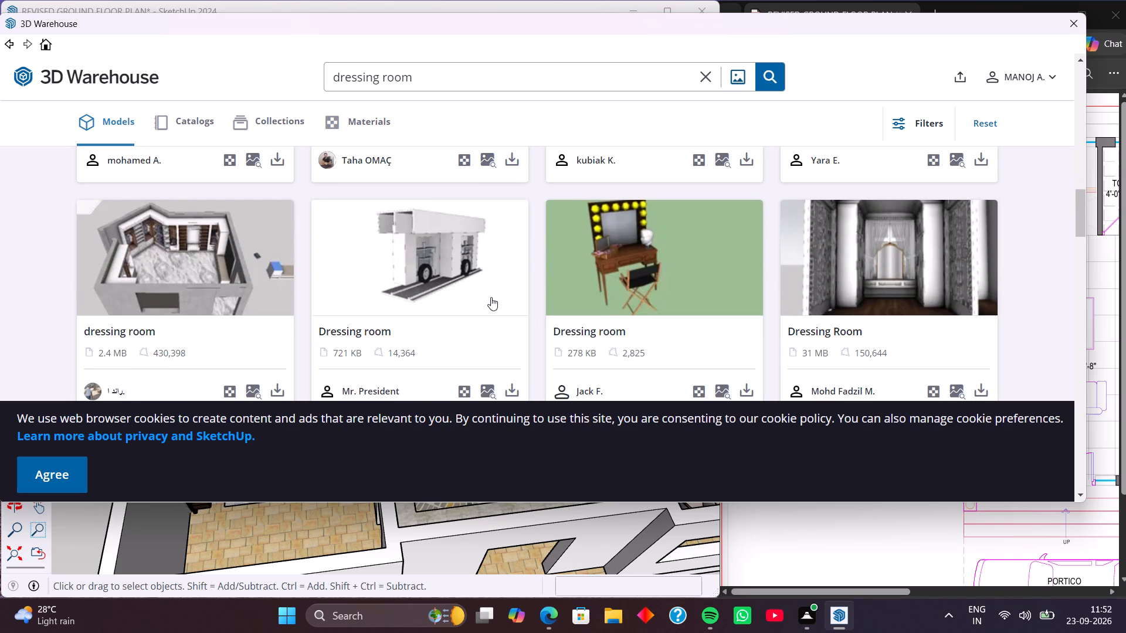
scroll(578, 271, down, 6)
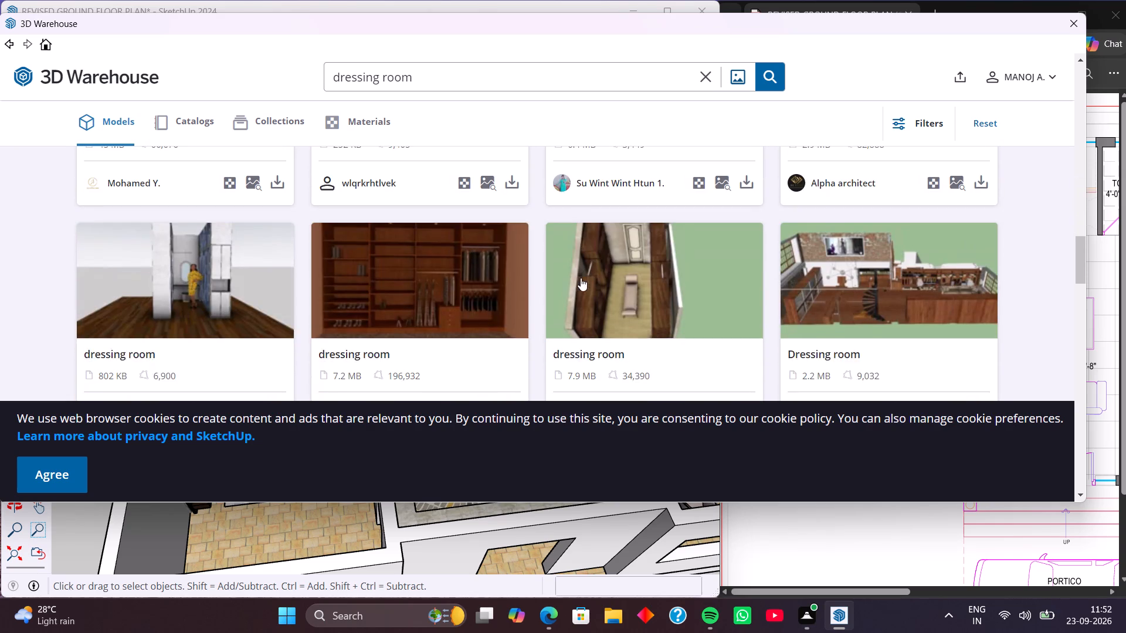
scroll(581, 278, down, 4)
scroll(493, 274, down, 3)
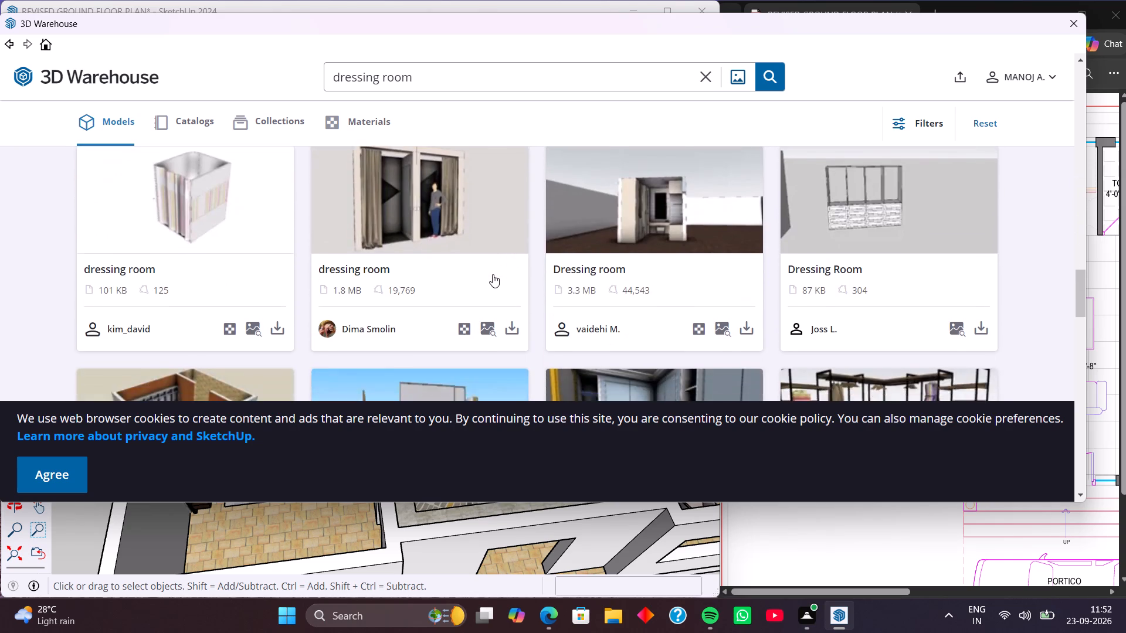
scroll(493, 274, down, 1)
scroll(579, 253, up, 4)
scroll(484, 269, down, 4)
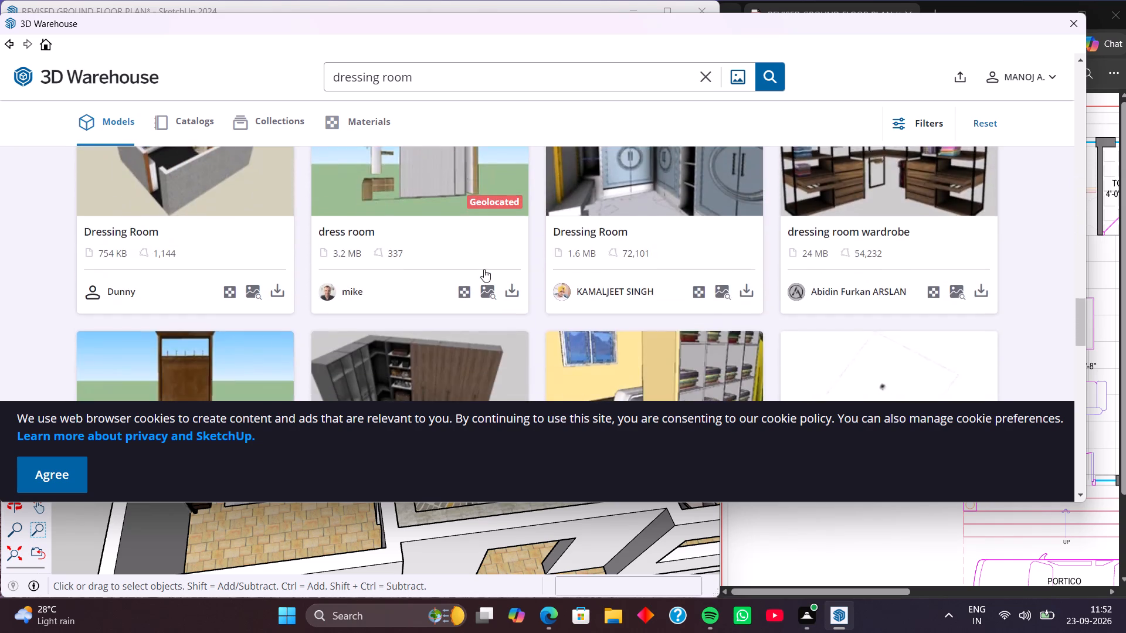
scroll(484, 269, down, 7)
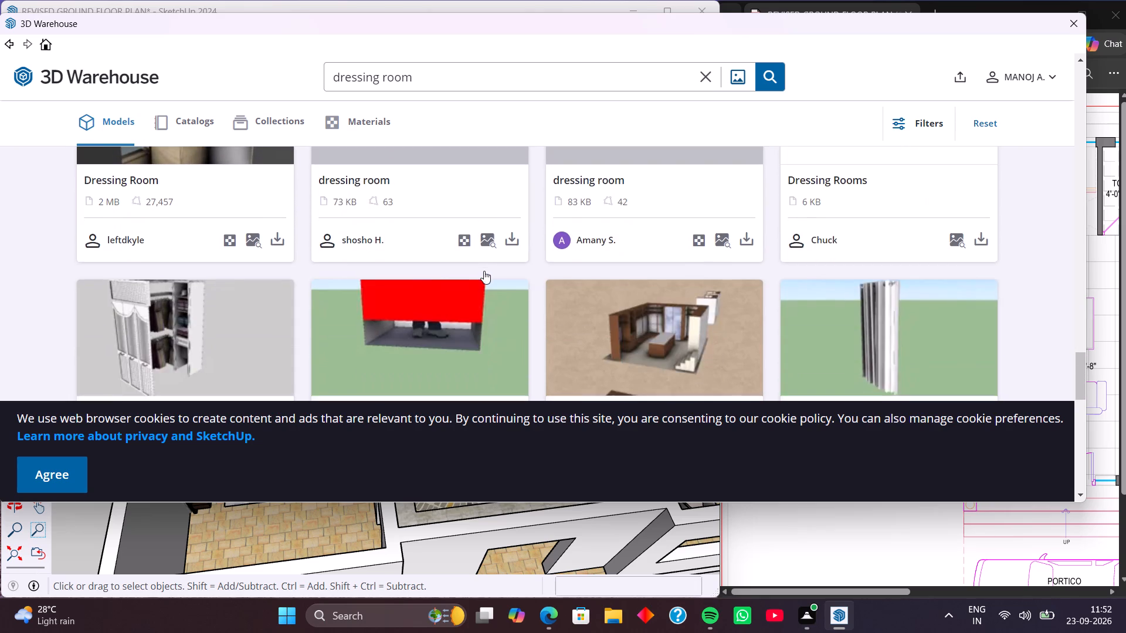
Load the 3.5 MB "Dressing room - giyinme odası" model directly into the SketchUp model.
scroll(484, 271, up, 5)
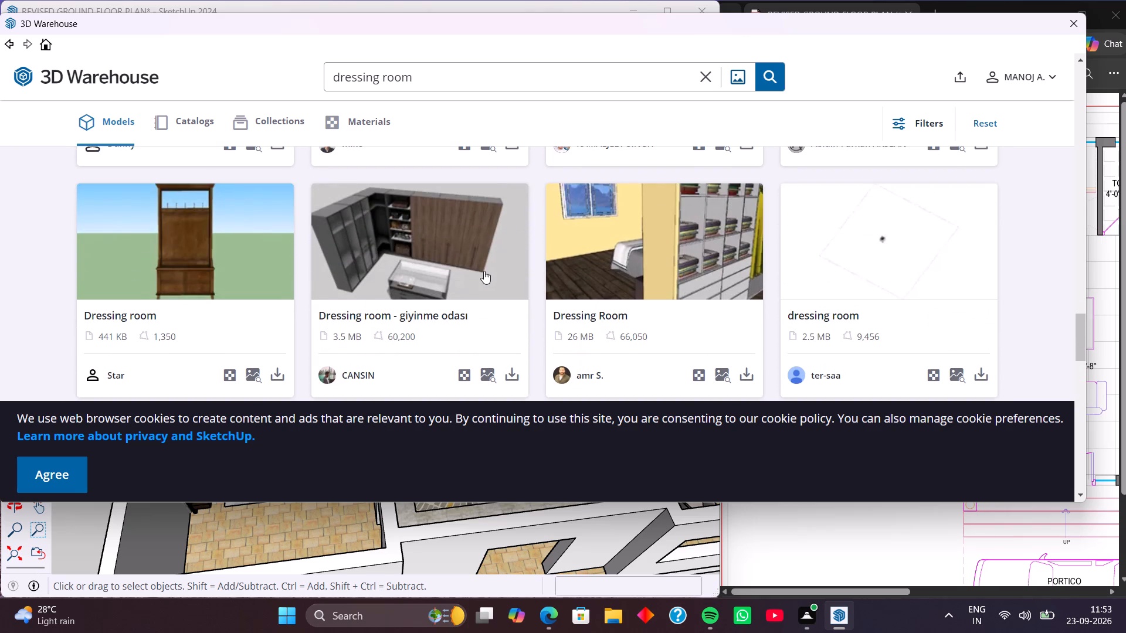
scroll(484, 271, down, 1)
click(513, 305)
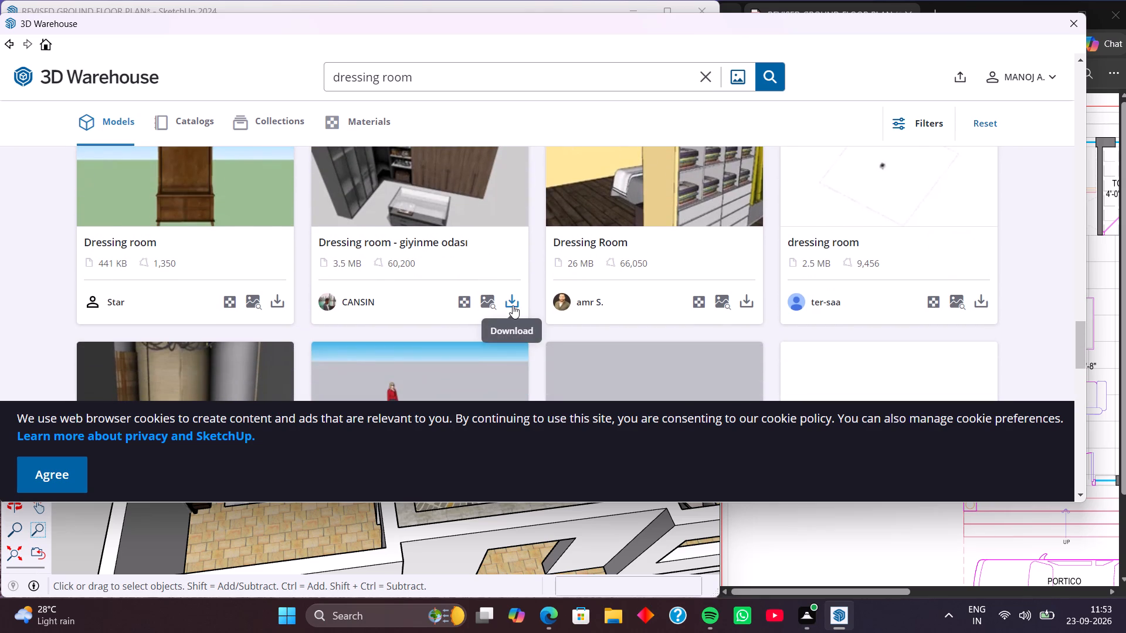
click(486, 282)
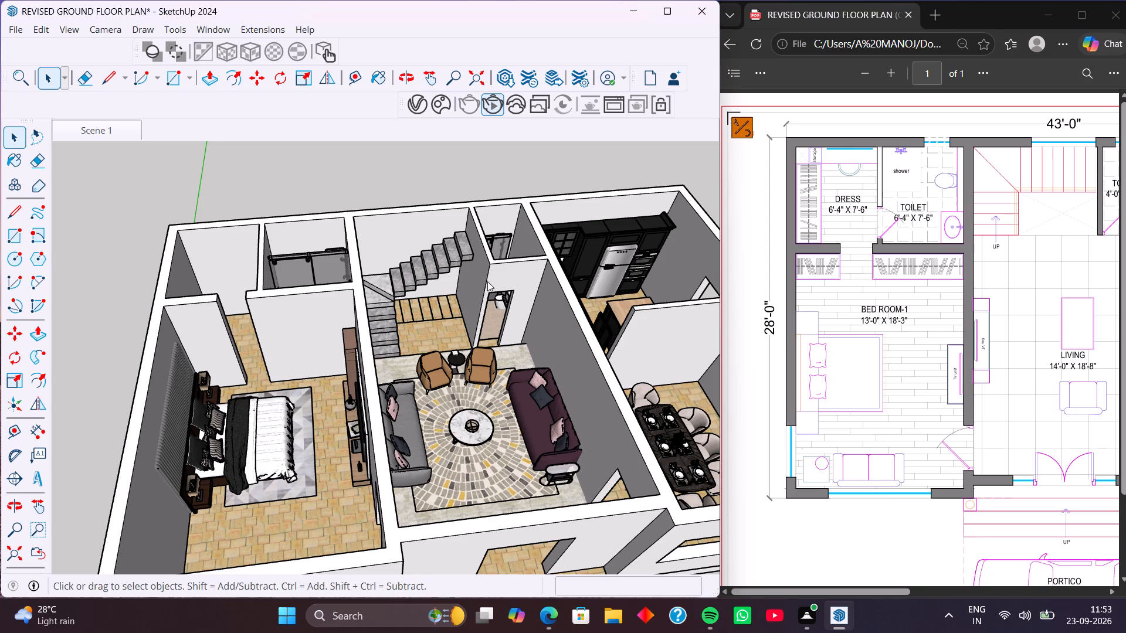
Place the dressing room component on open ground behind the house, clear of the rear wall.
scroll(292, 315, down, 2)
scroll(209, 348, down, 3)
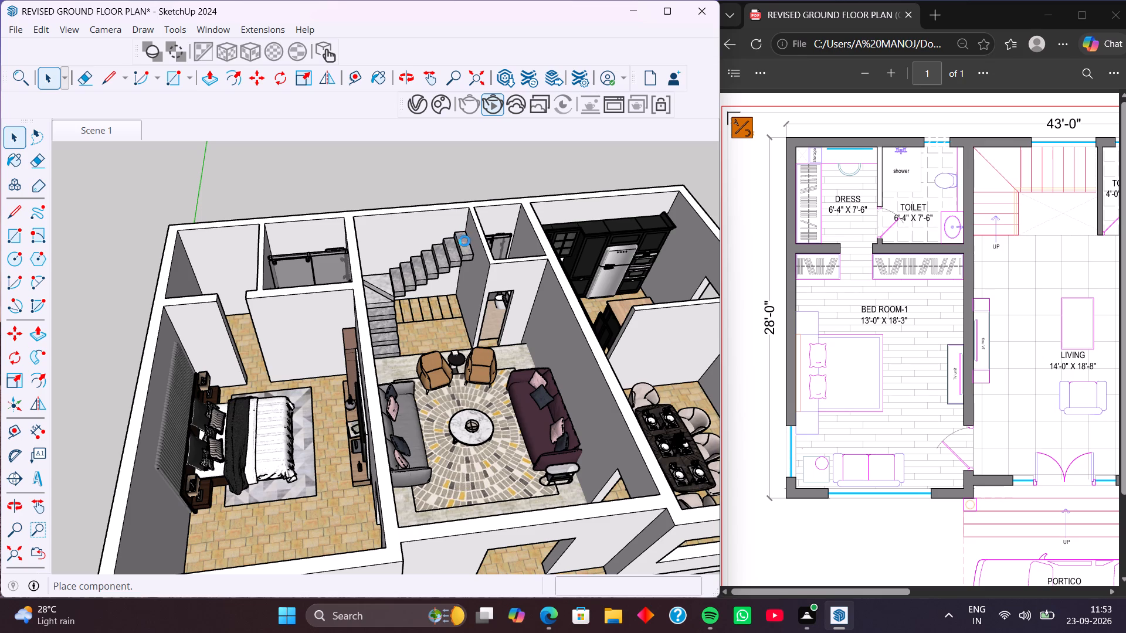
scroll(225, 302, down, 3)
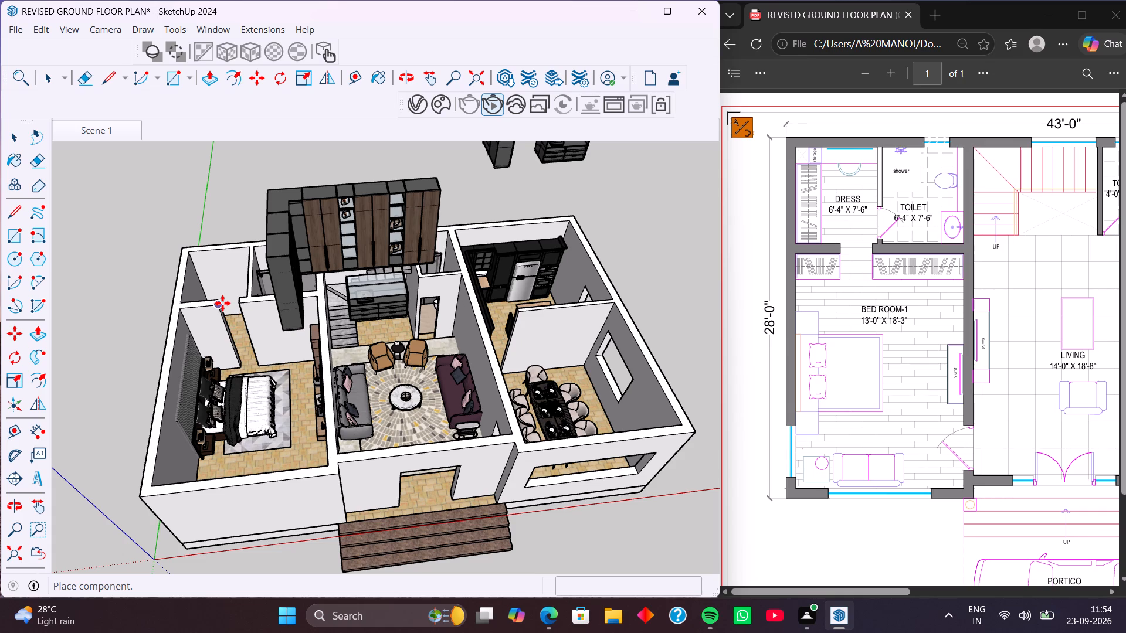
scroll(126, 276, down, 4)
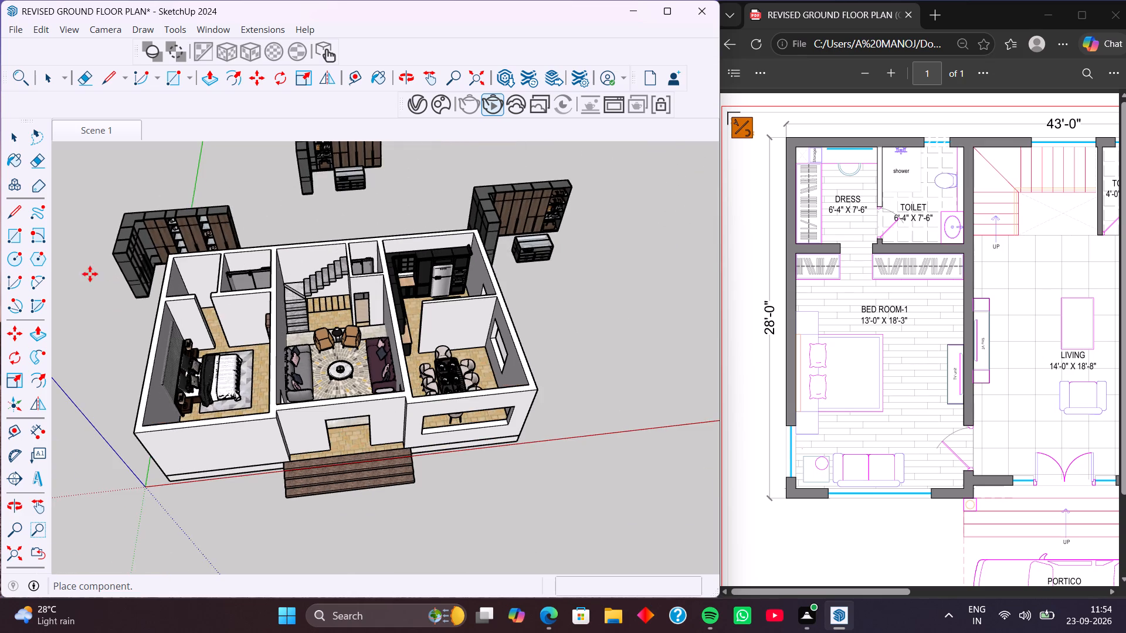
middle_click(87, 271)
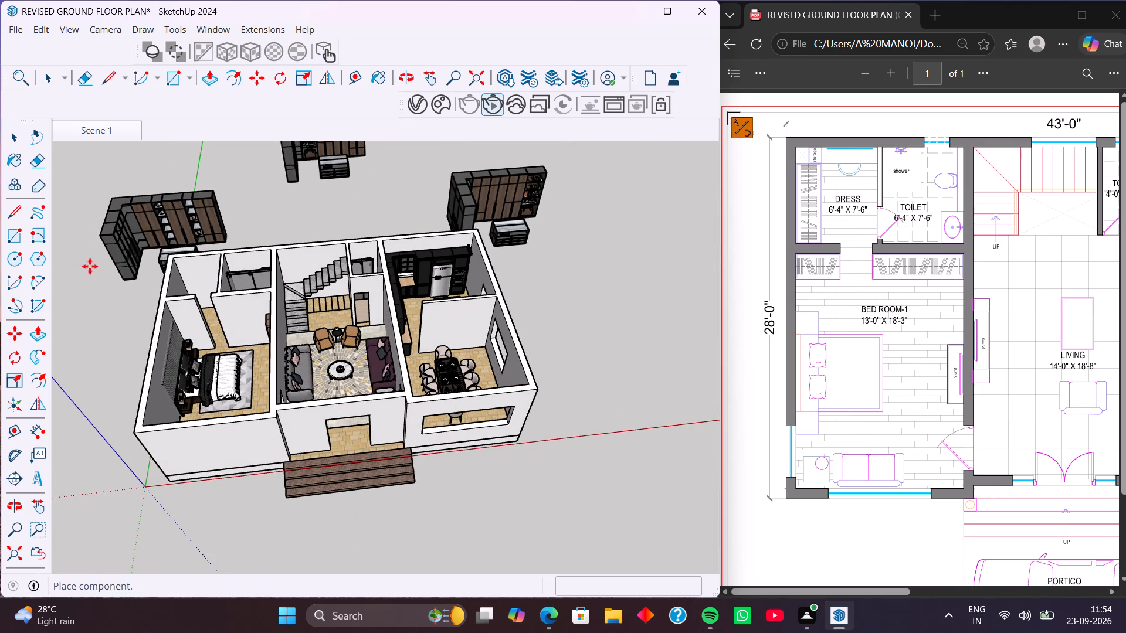
middle_drag(90, 266, 96, 465)
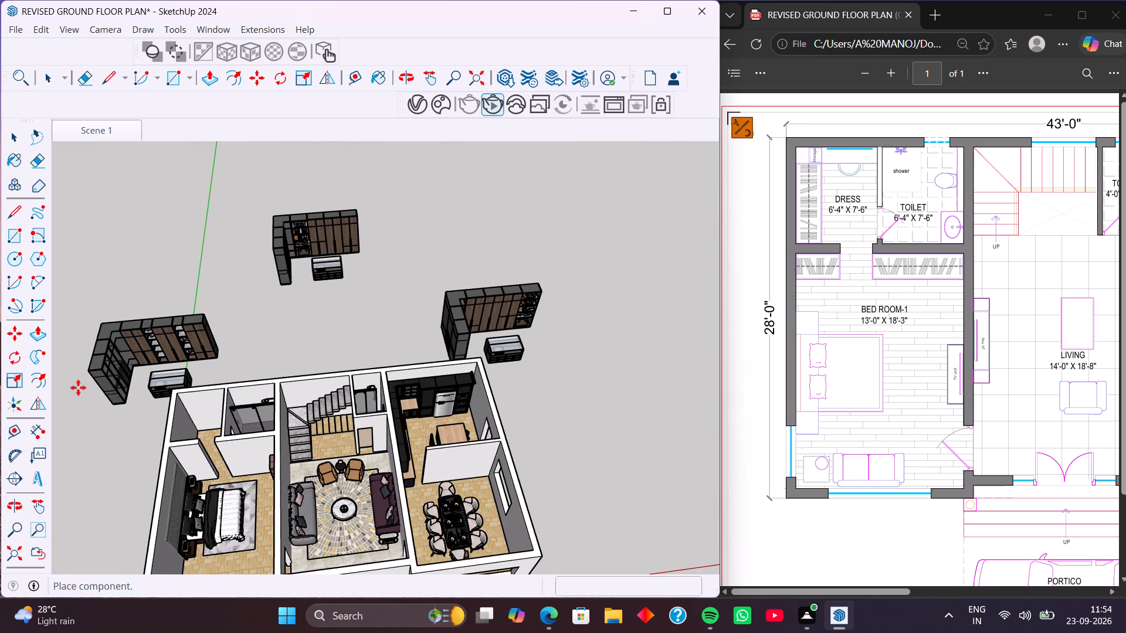
click(78, 387)
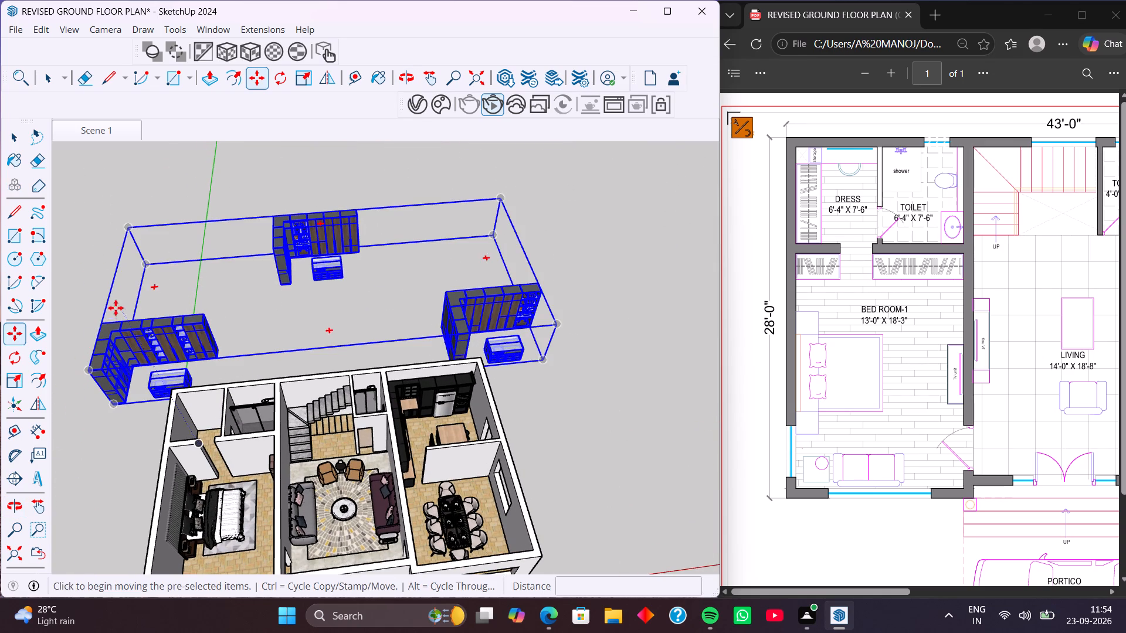
Explode the placed dressing room component into separate pieces and clear the selection.
right_click(191, 326)
click(277, 120)
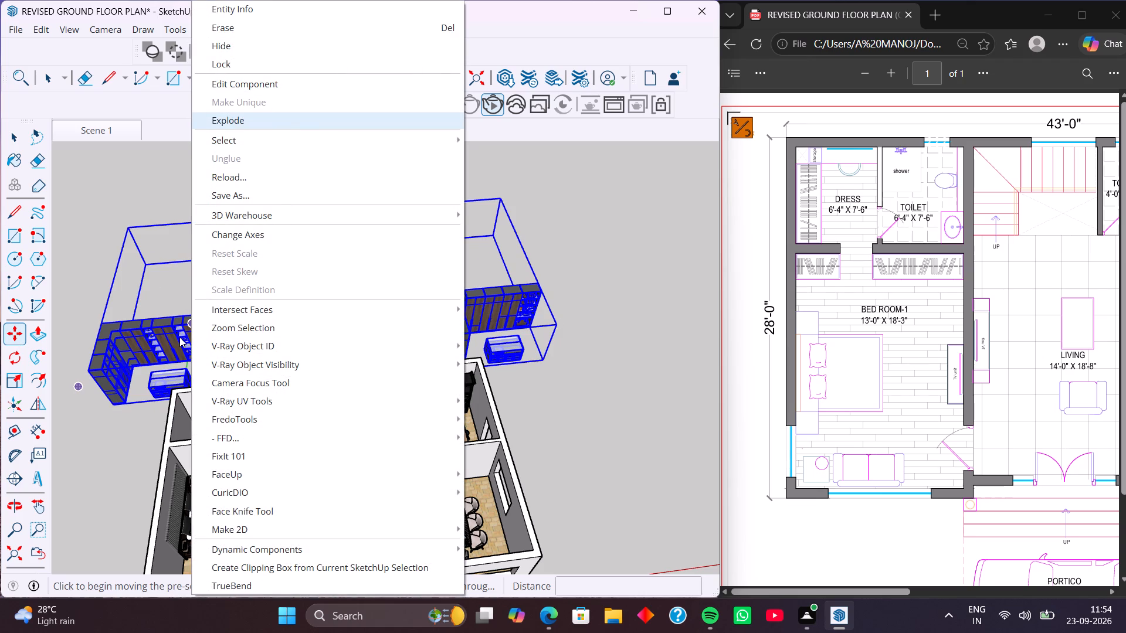
scroll(196, 311, down, 6)
scroll(283, 285, down, 5)
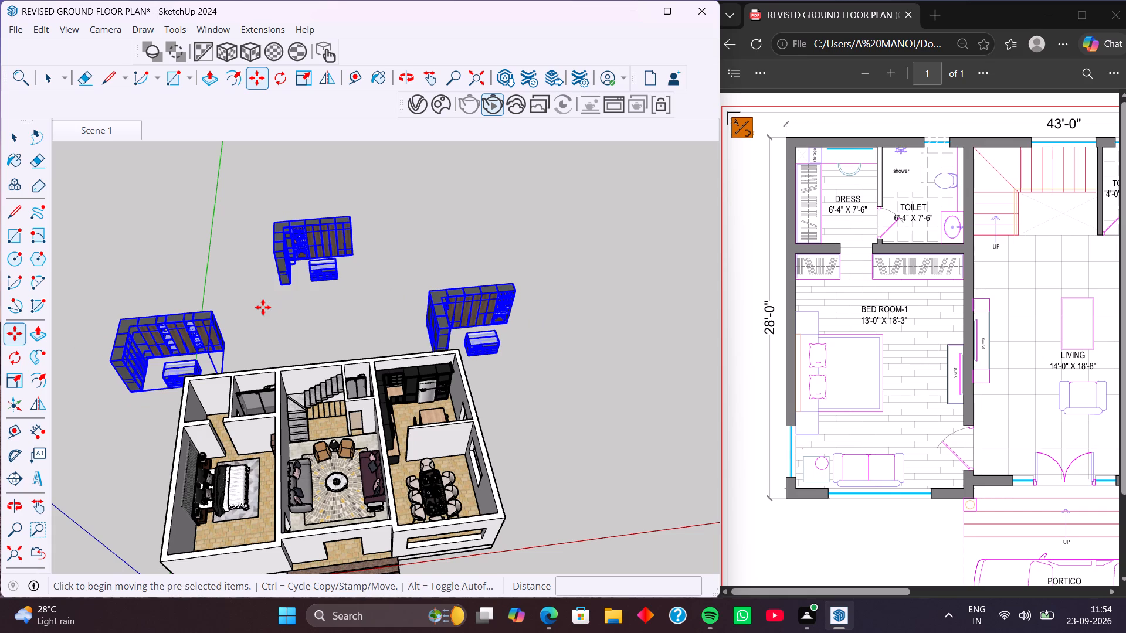
key(space)
click(264, 316)
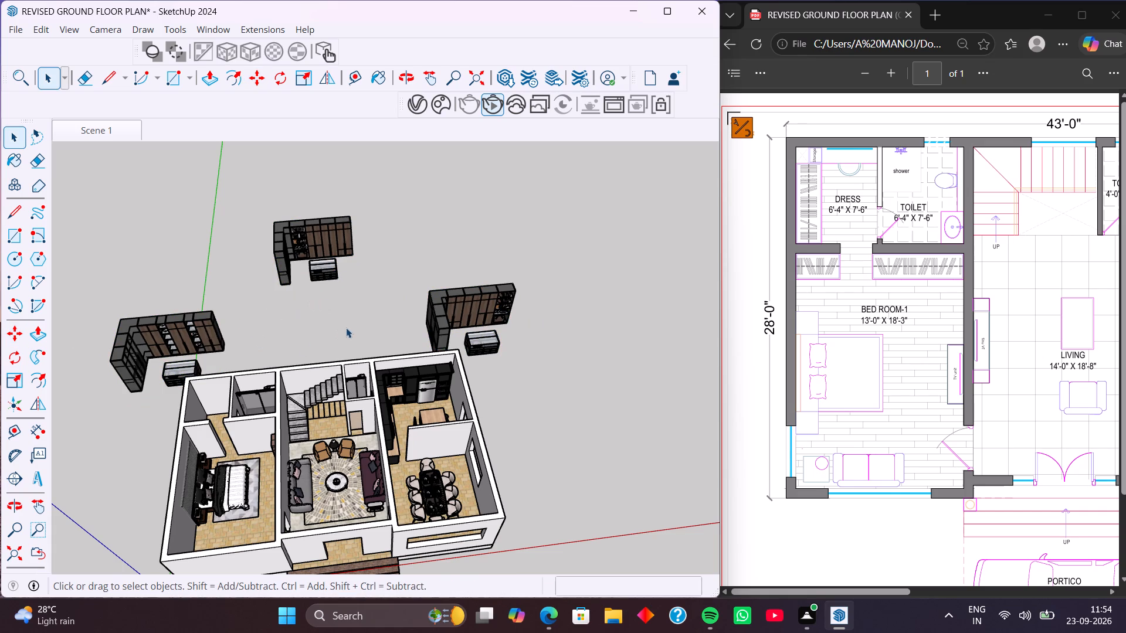
Make a group of the rearmost L-shaped wardrobe and its island drawer unit.
scroll(321, 267, up, 6)
click(321, 266)
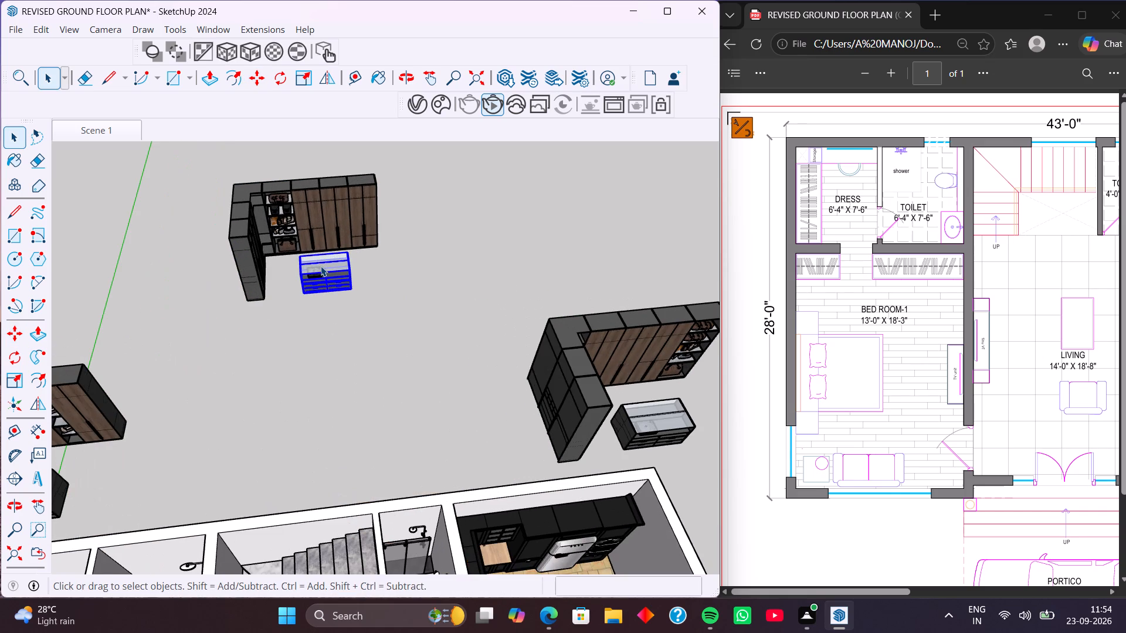
shift+click(338, 214)
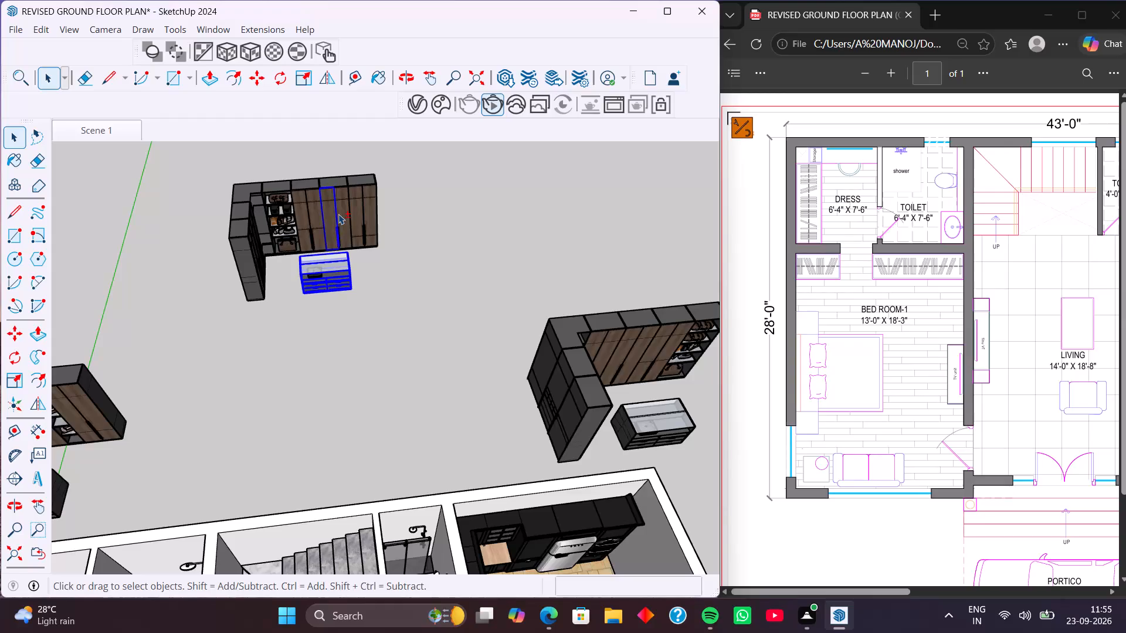
scroll(260, 244, down, 3)
middle_drag(280, 290, 291, 339)
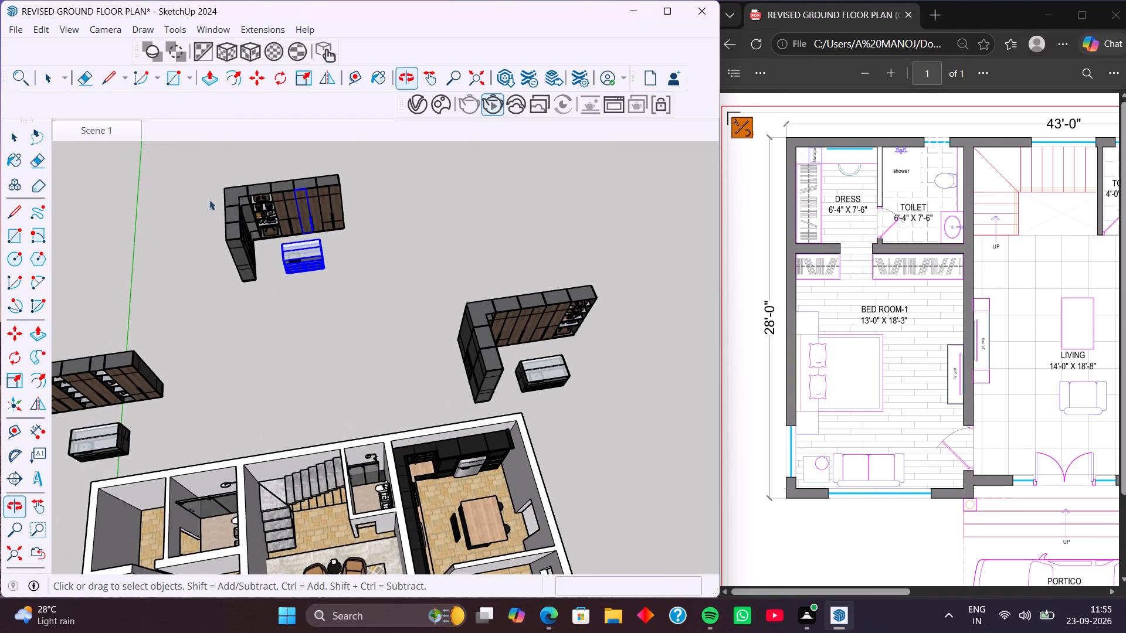
drag(193, 156, 388, 316)
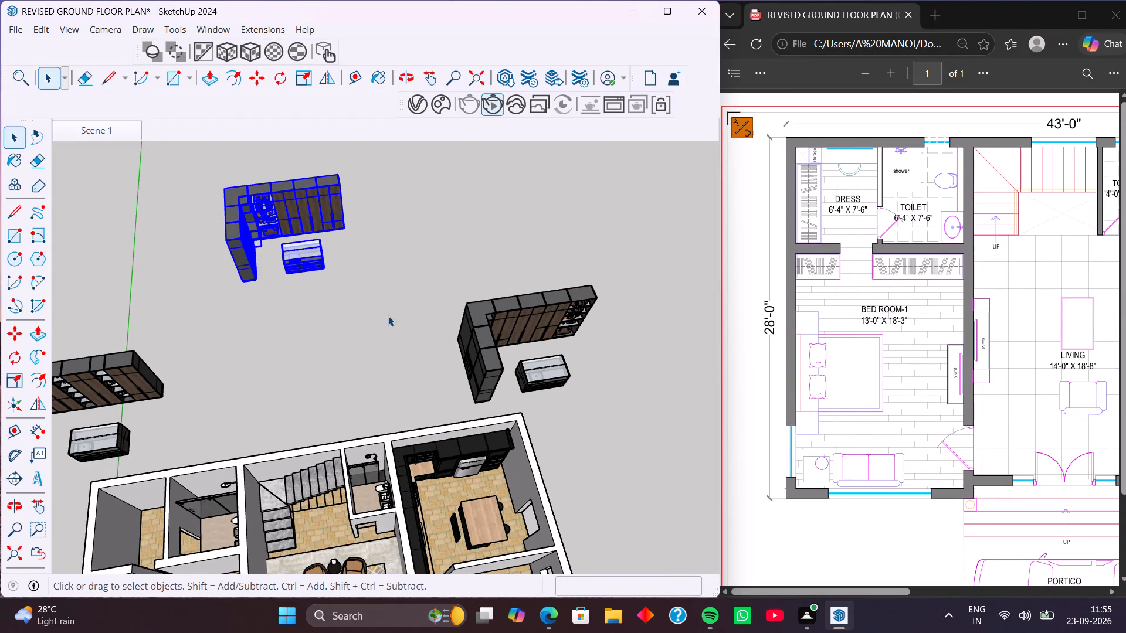
right_click(280, 229)
click(336, 161)
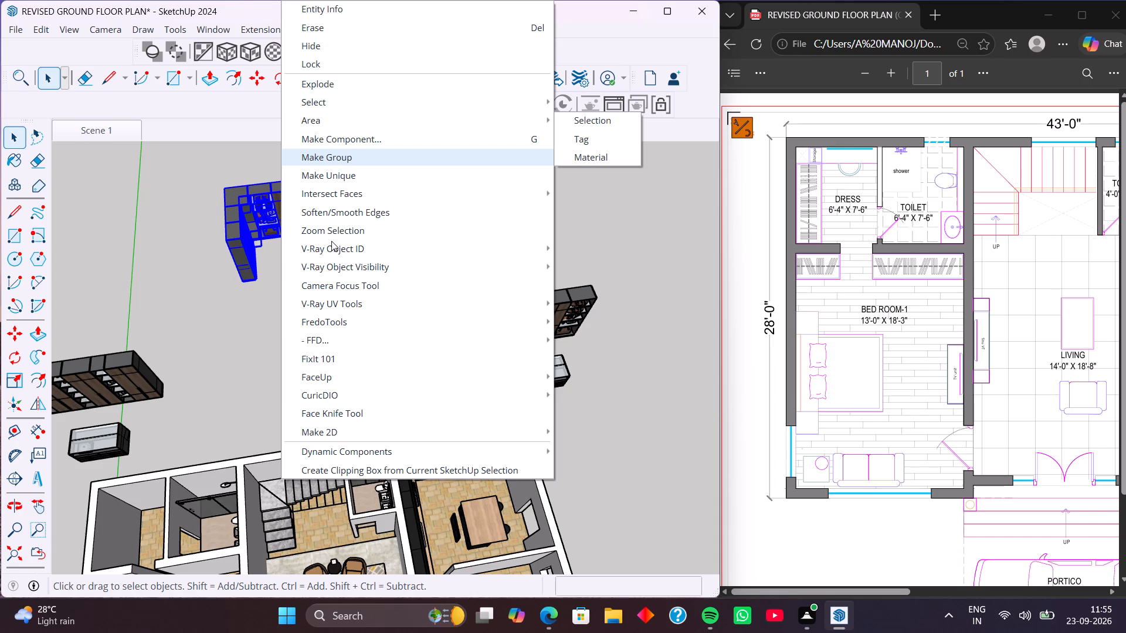
middle_drag(323, 288, 292, 185)
middle_drag(323, 342, 304, 233)
scroll(316, 261, up, 1)
scroll(313, 287, down, 4)
middle_click(255, 292)
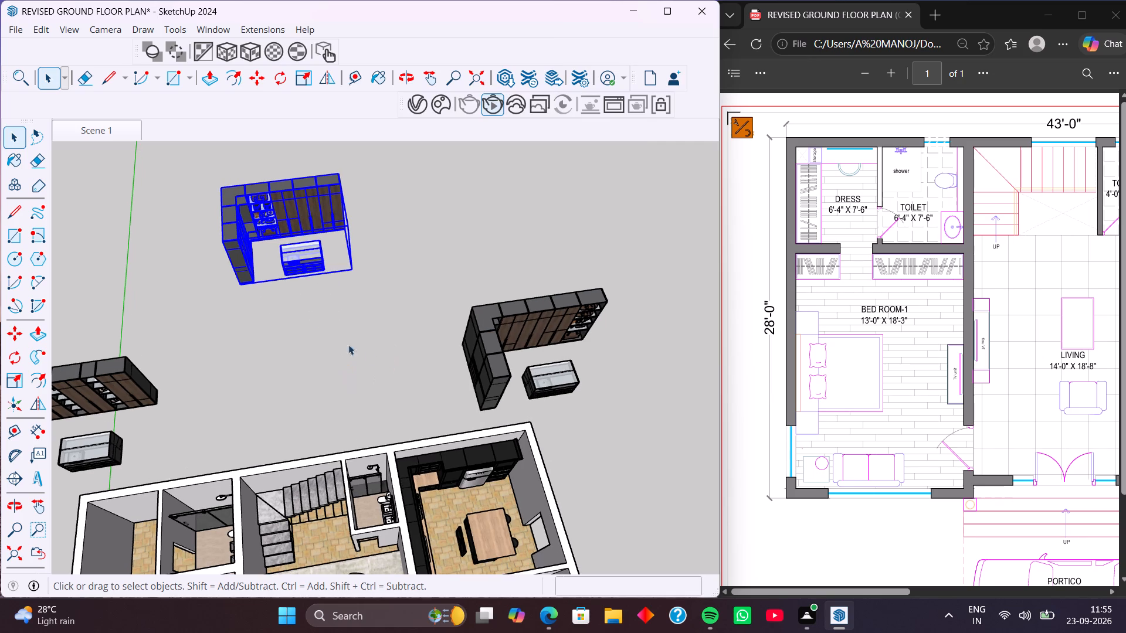
Move the grouped wardrobe and island from behind the house onto the dressing area's outer wall corner, about 40' 10" away.
middle_drag(313, 326, 301, 237)
middle_drag(389, 349, 447, 338)
middle_drag(308, 304, 353, 294)
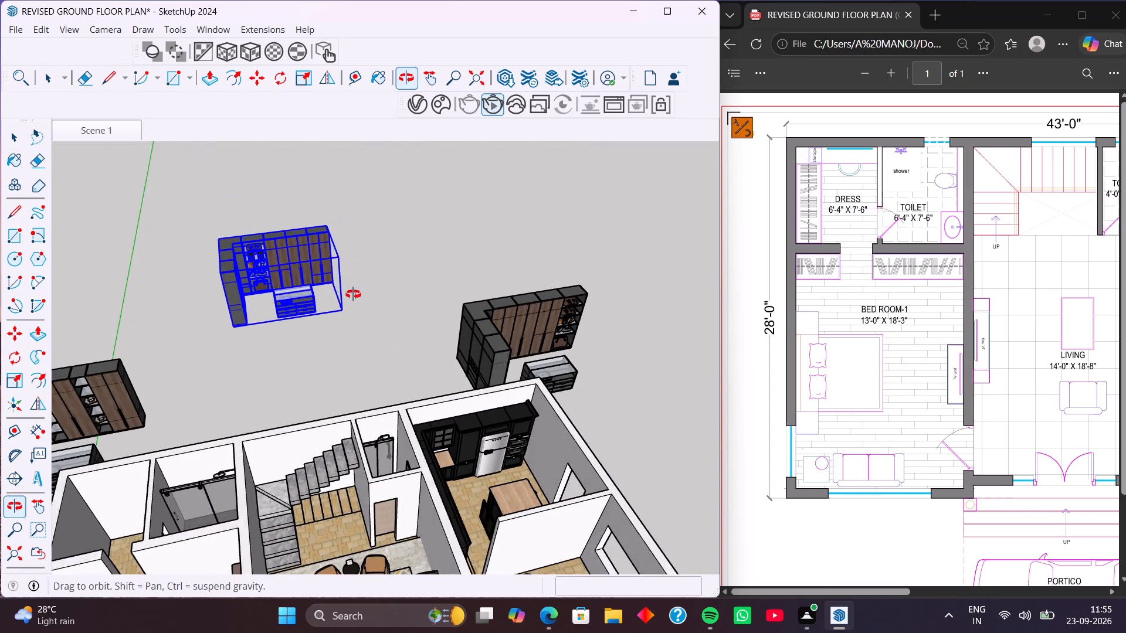
middle_drag(353, 294, 357, 294)
scroll(214, 334, up, 2)
key(m)
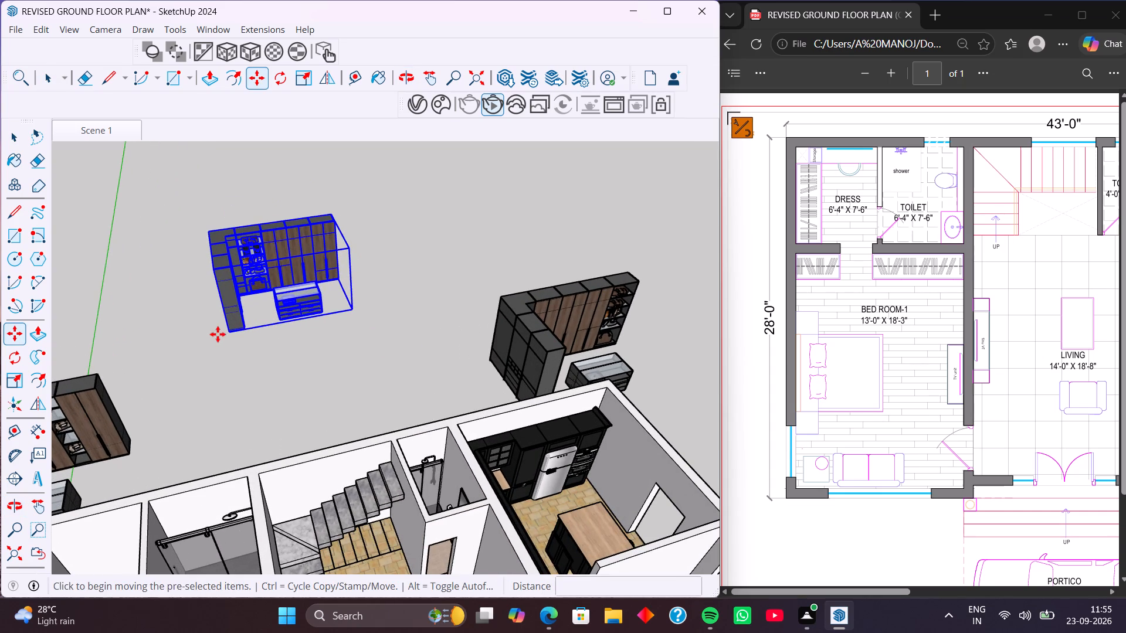
click(228, 333)
scroll(169, 451, down, 7)
middle_drag(158, 472, 161, 469)
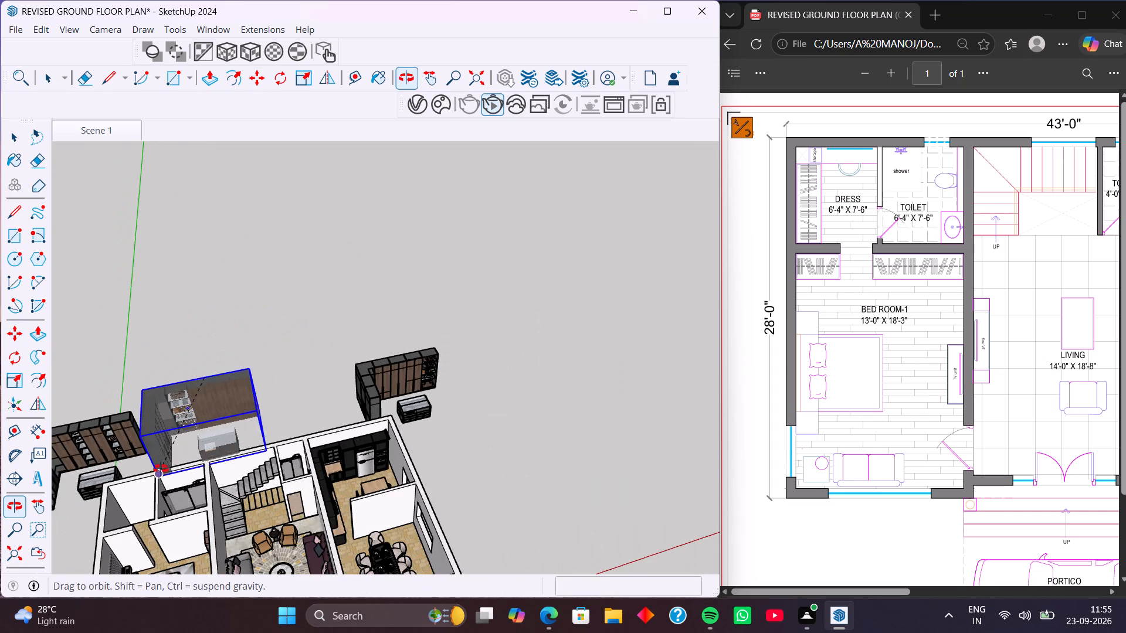
middle_drag(161, 469, 300, 328)
middle_drag(300, 328, 187, 412)
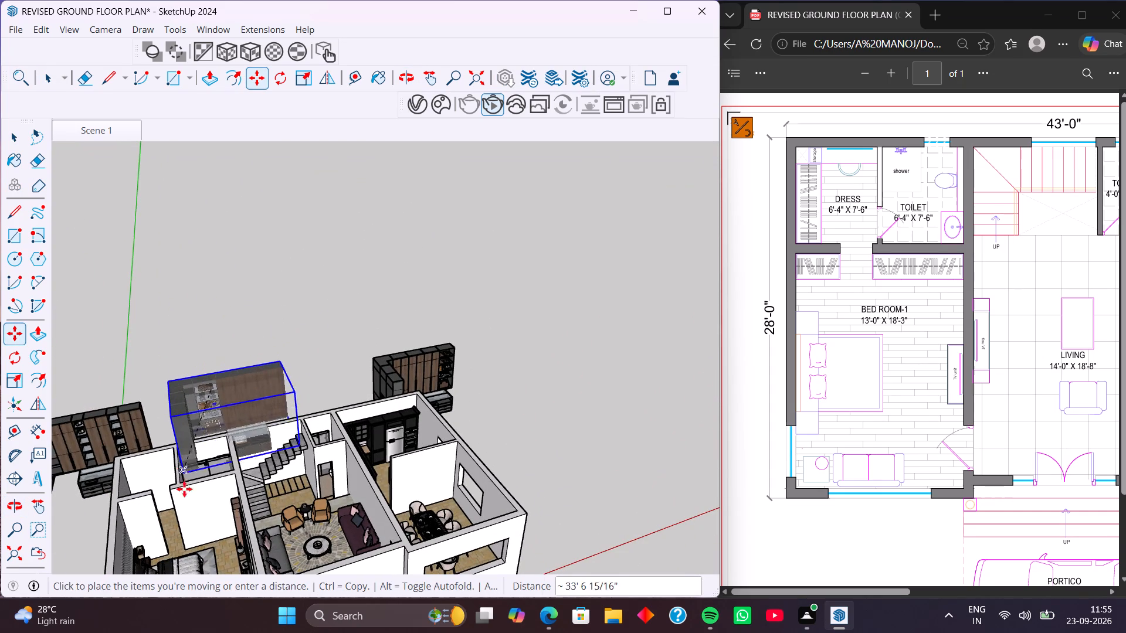
scroll(125, 505, up, 13)
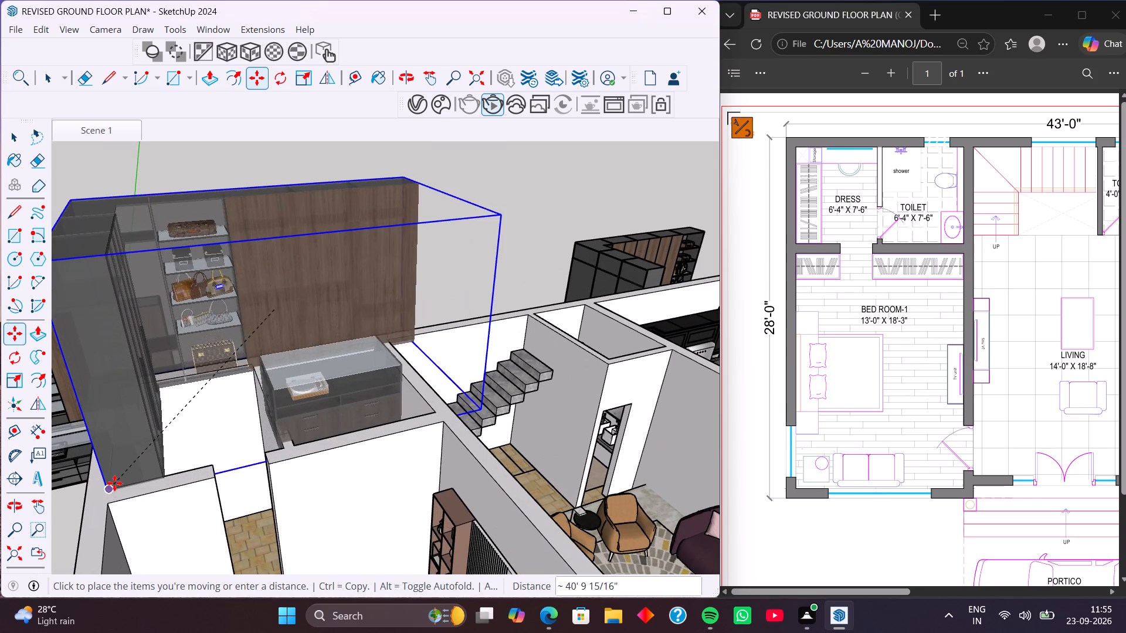
click(108, 484)
Scale the wardrobe group along the red axis to about 0.41 so it fits the dressing area's width.
middle_drag(257, 486, 182, 627)
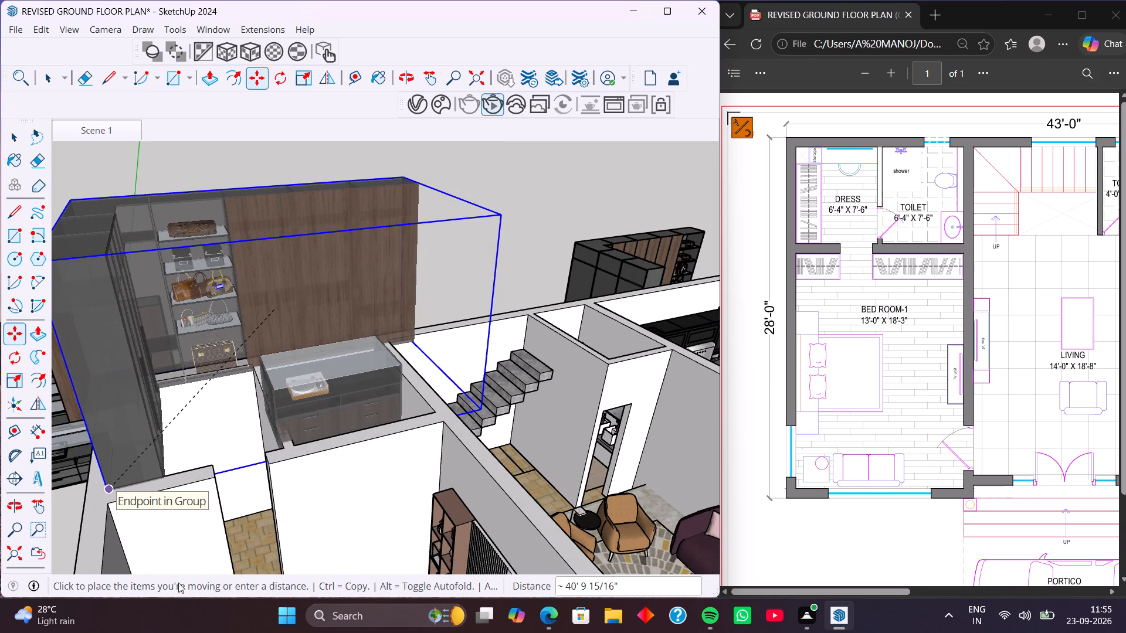
scroll(211, 520, down, 4)
scroll(306, 483, down, 3)
middle_drag(320, 478, 288, 576)
middle_drag(303, 520, 262, 514)
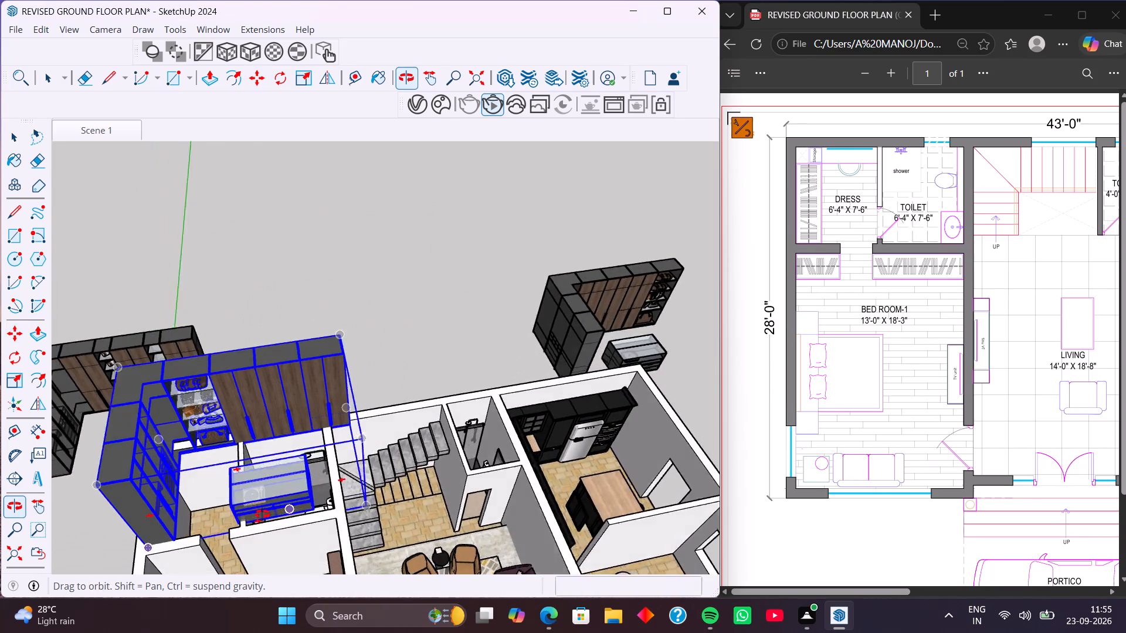
middle_drag(262, 514, 235, 506)
middle_drag(242, 511, 233, 467)
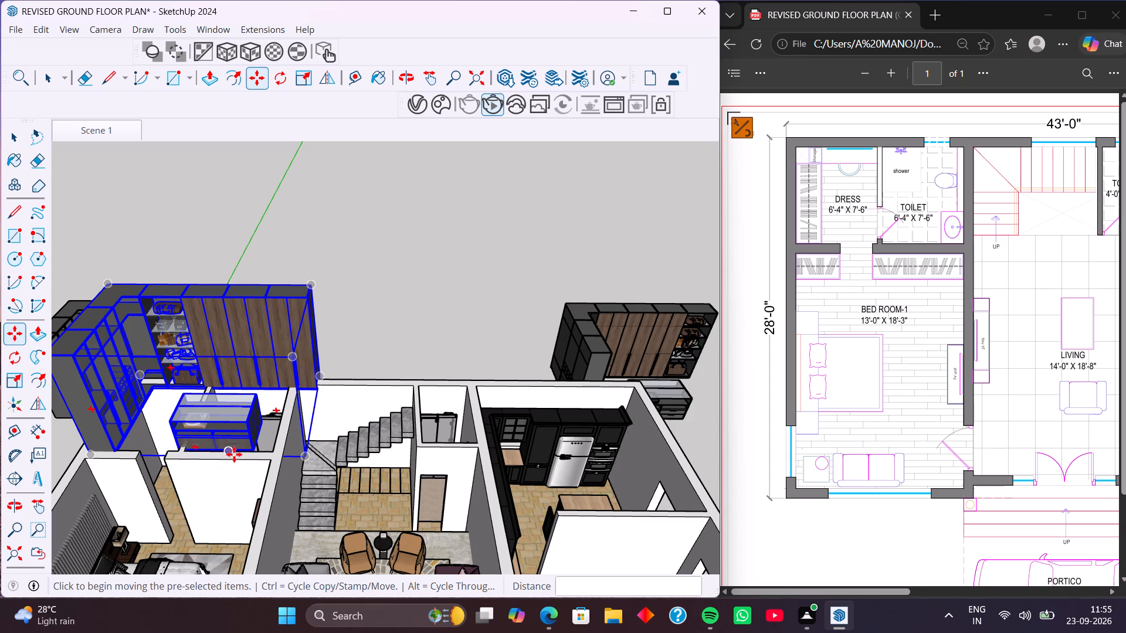
key(s)
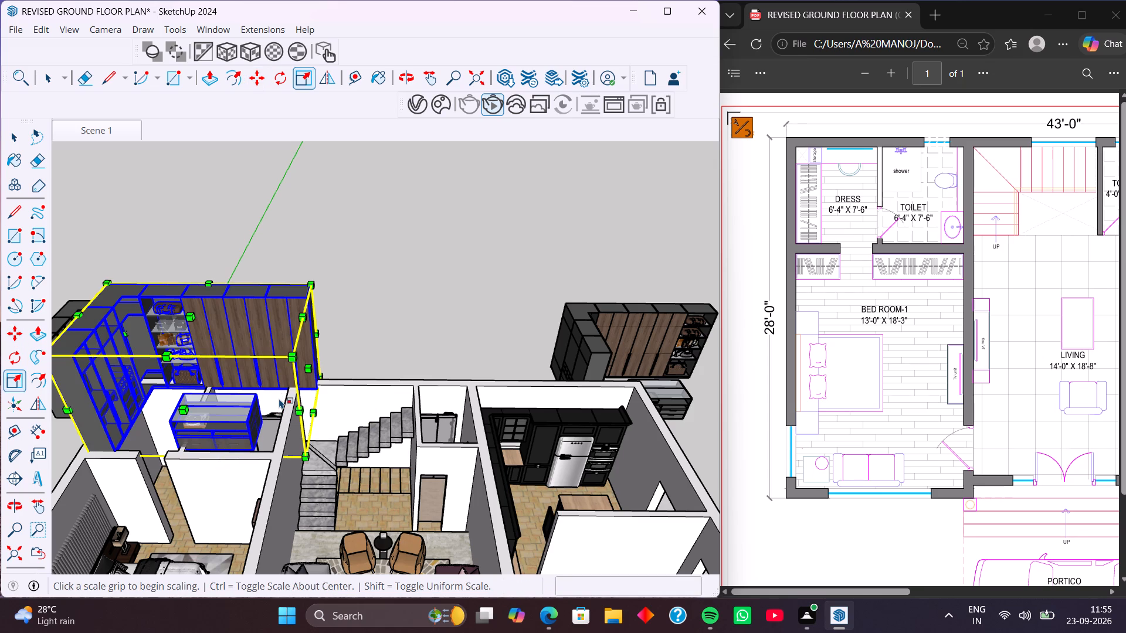
click(313, 372)
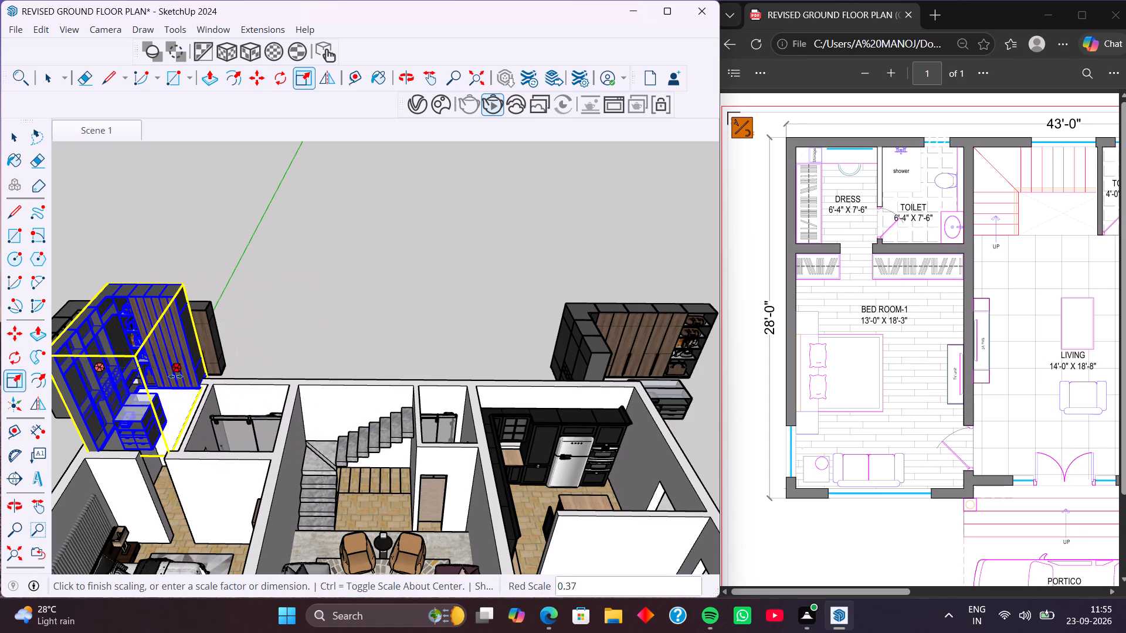
click(184, 376)
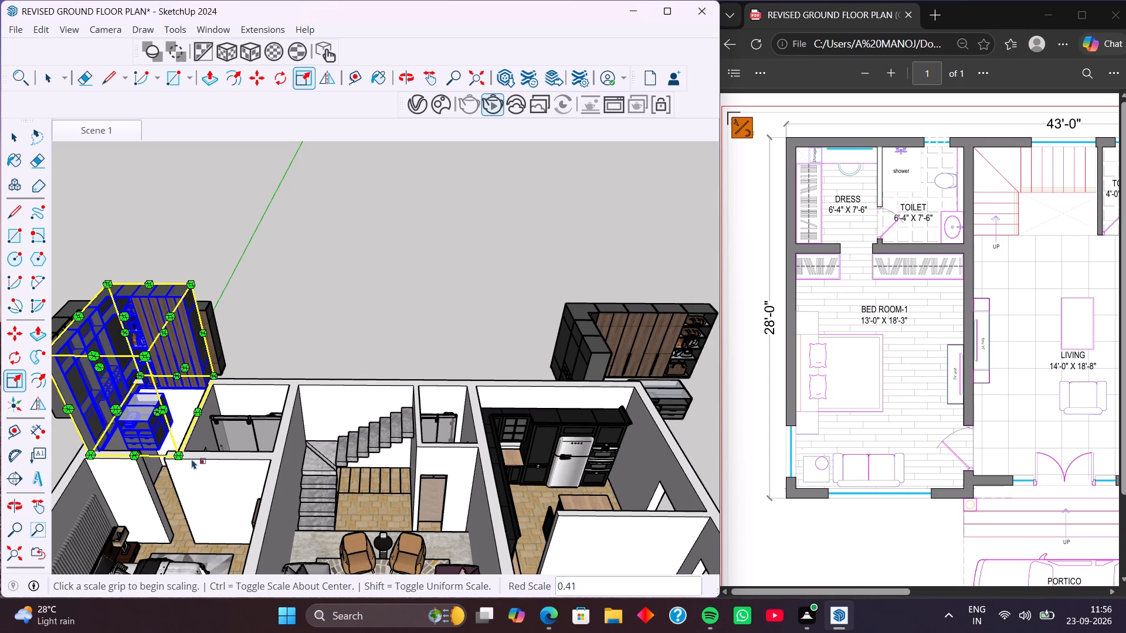
Examine the narrowed wardrobe group against the dressing area's walls from several angles.
middle_drag(189, 459, 386, 458)
middle_drag(267, 472, 294, 469)
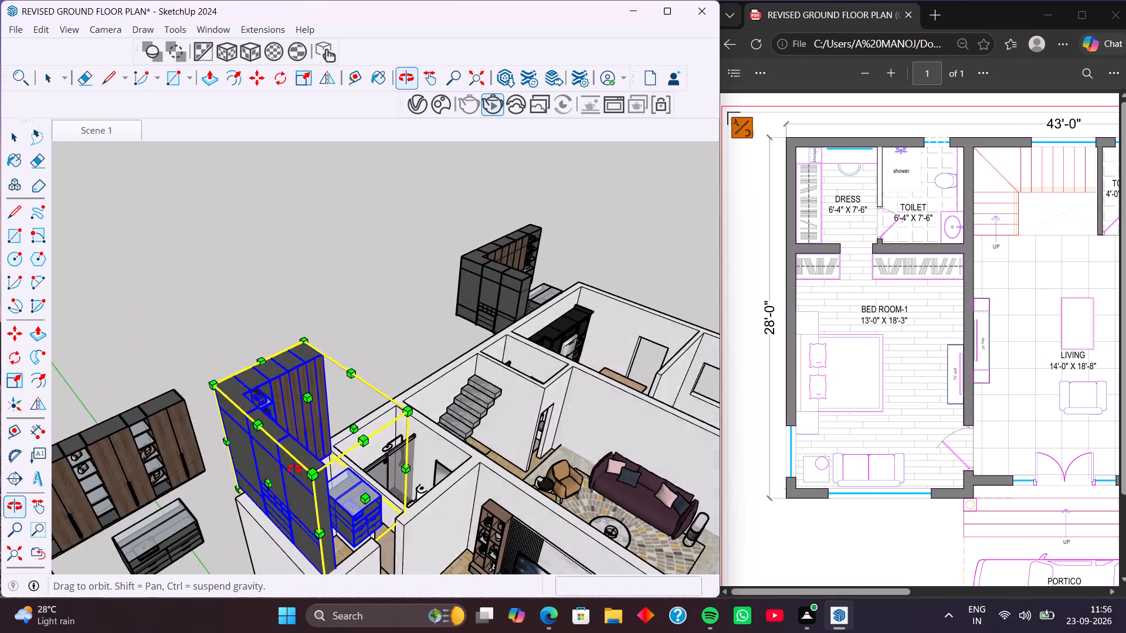
middle_drag(294, 469, 337, 503)
middle_drag(362, 498, 178, 500)
middle_drag(264, 482, 204, 488)
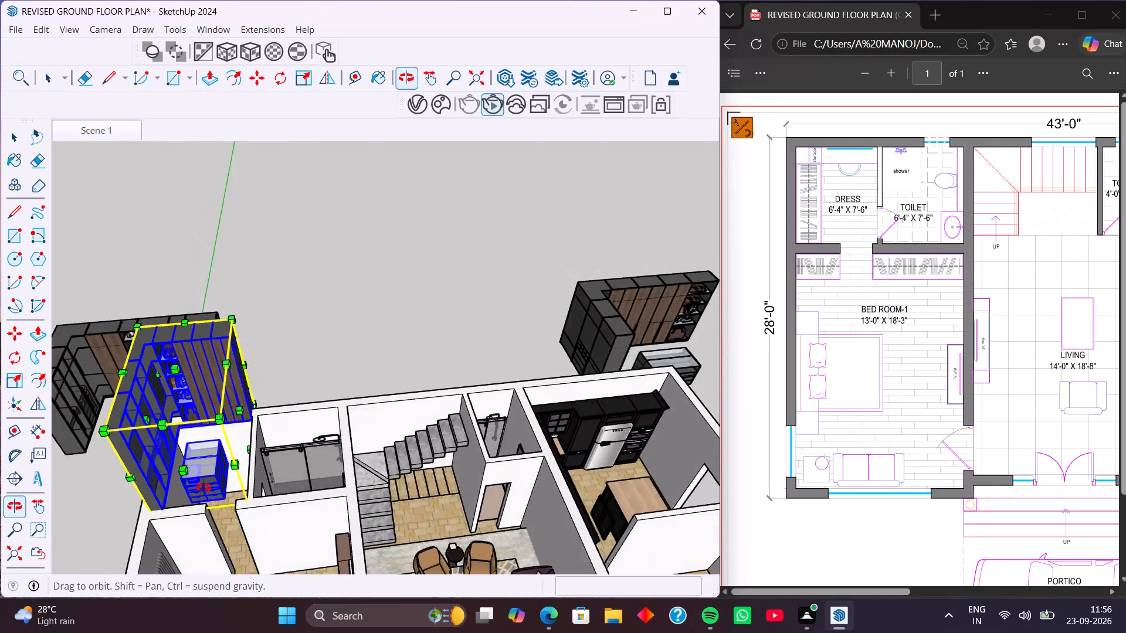
middle_drag(204, 488, 172, 489)
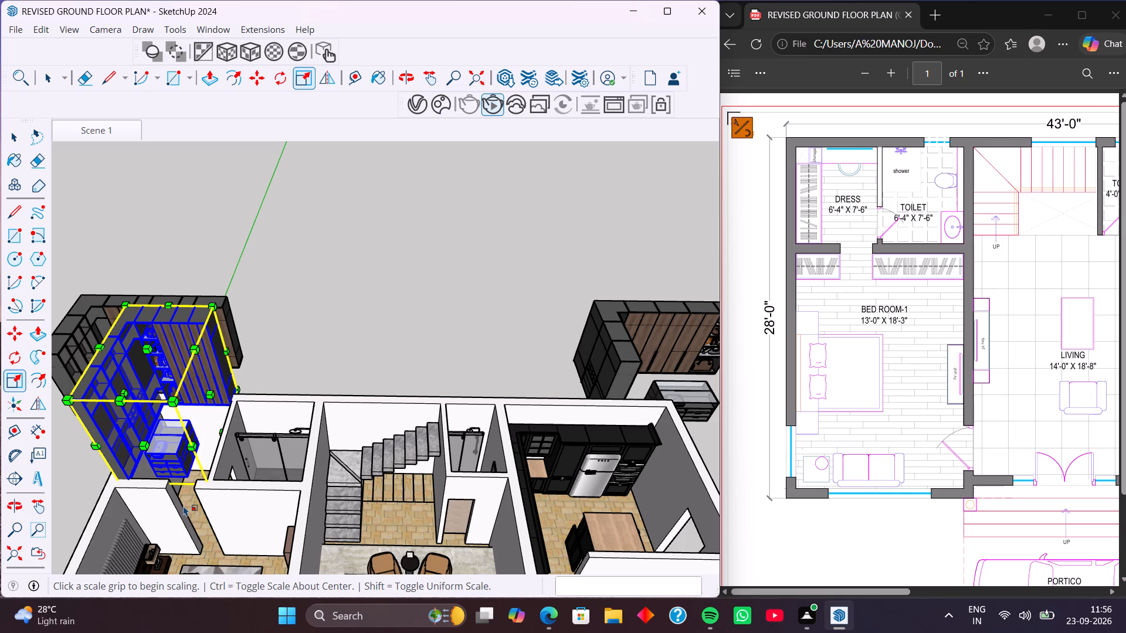
scroll(152, 499, up, 3)
middle_drag(175, 416, 176, 416)
middle_drag(176, 416, 267, 393)
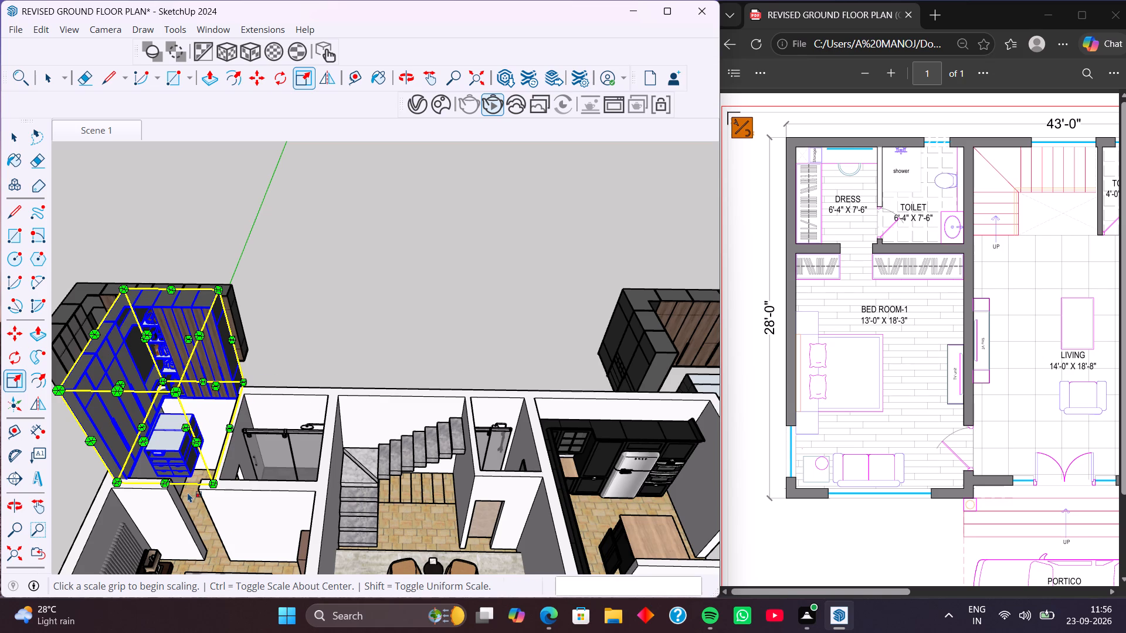
Move the wardrobe group straight down 10' from the wall tops to the dressing area's floor.
key(m)
scroll(194, 484, up, 2)
middle_drag(208, 491, 229, 379)
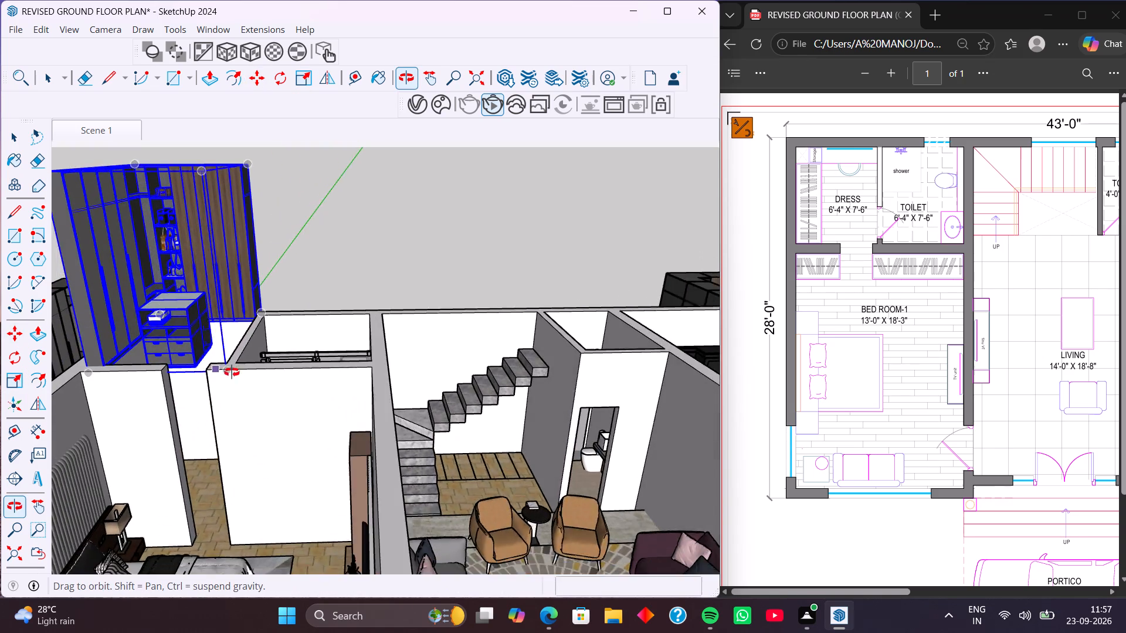
scroll(233, 370, up, 1)
middle_drag(233, 370, 348, 347)
middle_drag(178, 353, 226, 370)
scroll(211, 416, up, 3)
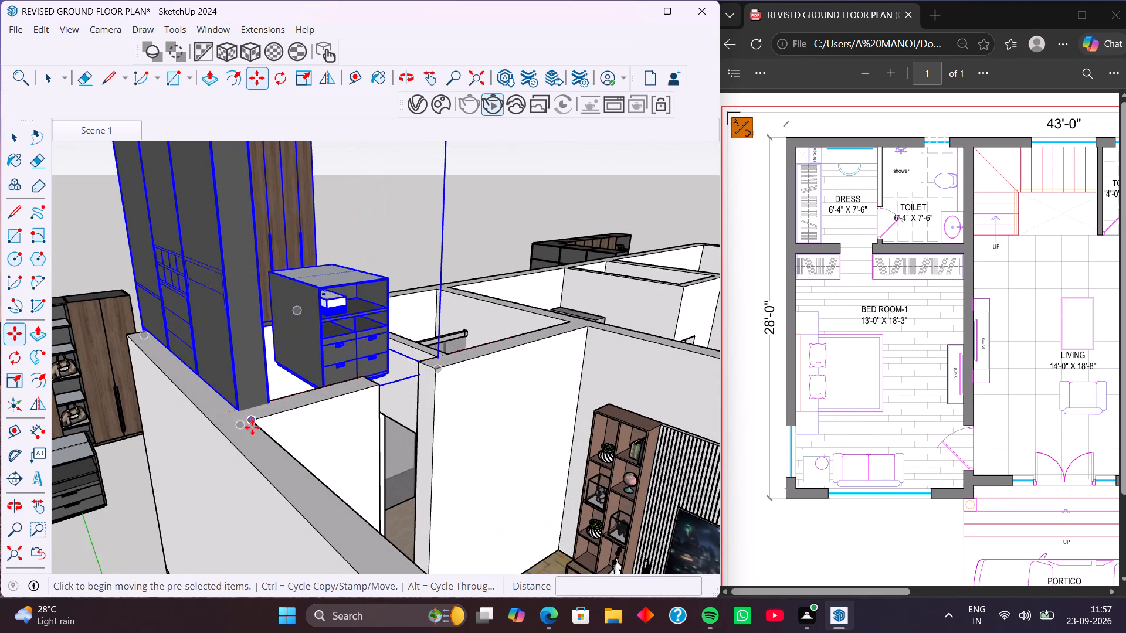
middle_drag(243, 427, 154, 424)
click(171, 392)
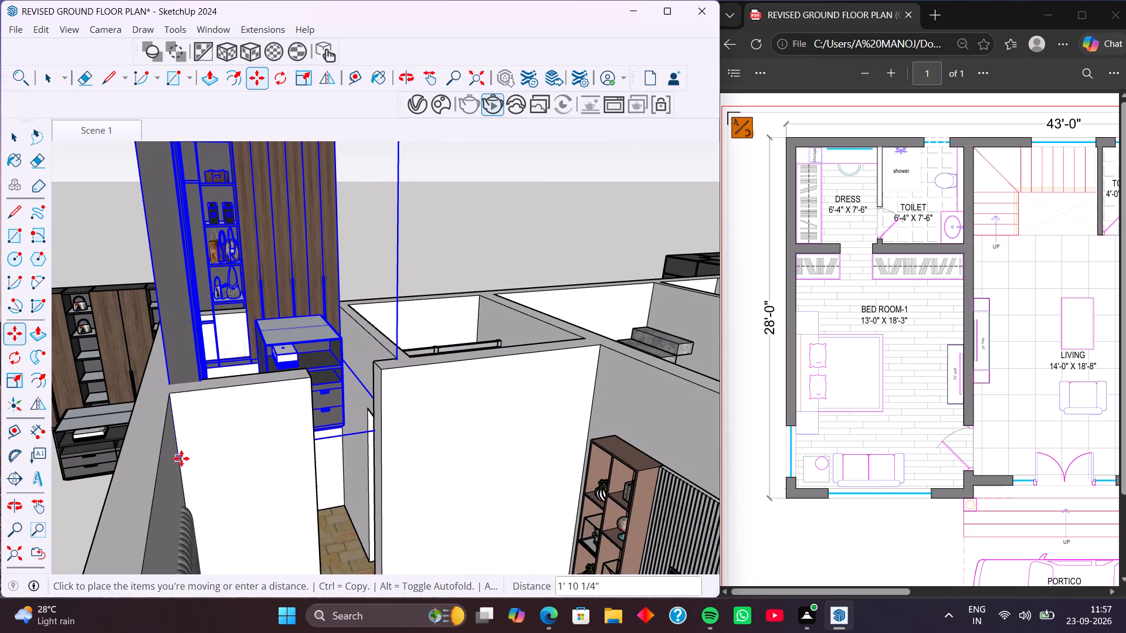
key(Up)
scroll(197, 510, down, 4)
scroll(204, 559, down, 3)
shift+middle_drag(209, 570, 161, 373)
middle_drag(161, 413, 168, 564)
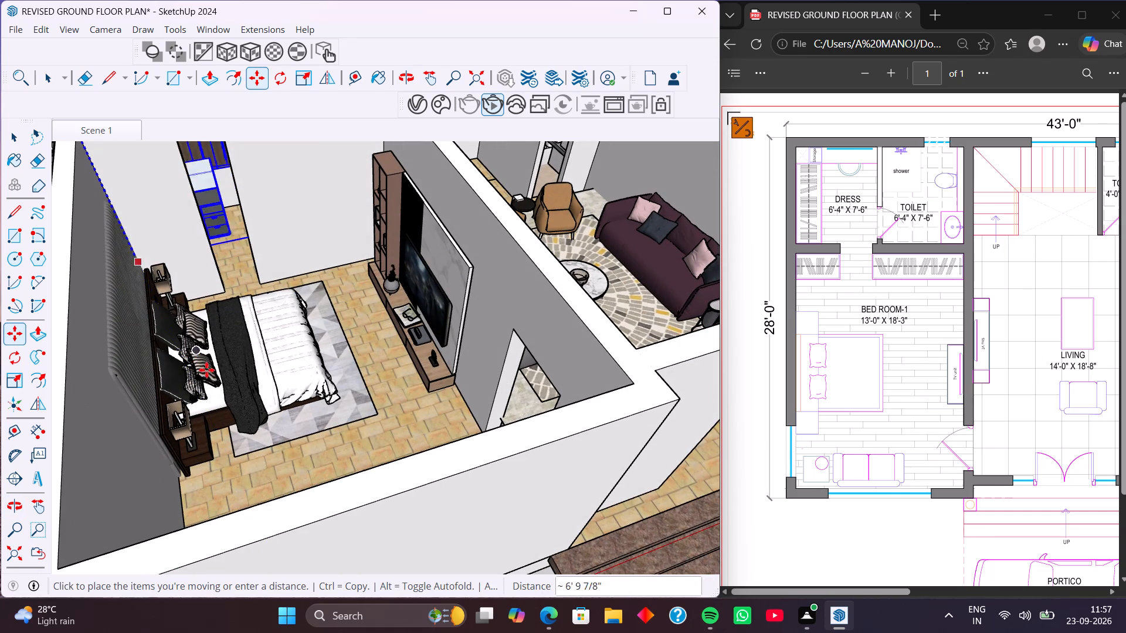
click(306, 460)
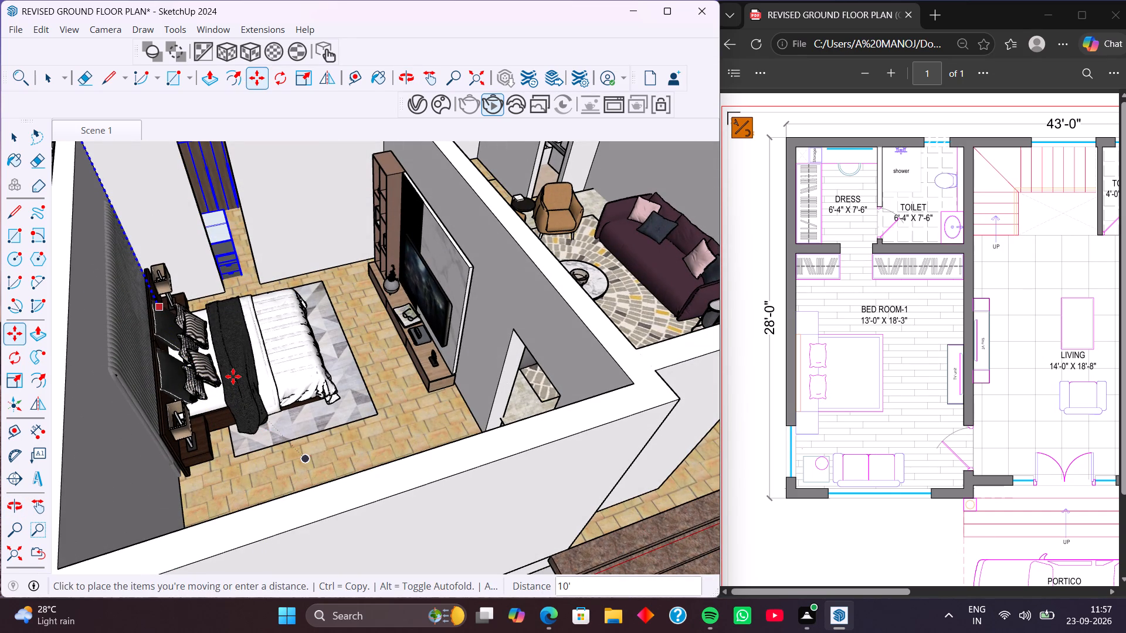
Clear the selection and inspect the wardrobe and island's placement inside the dressing area from around and above.
scroll(233, 376, down, 6)
middle_drag(262, 324, 184, 329)
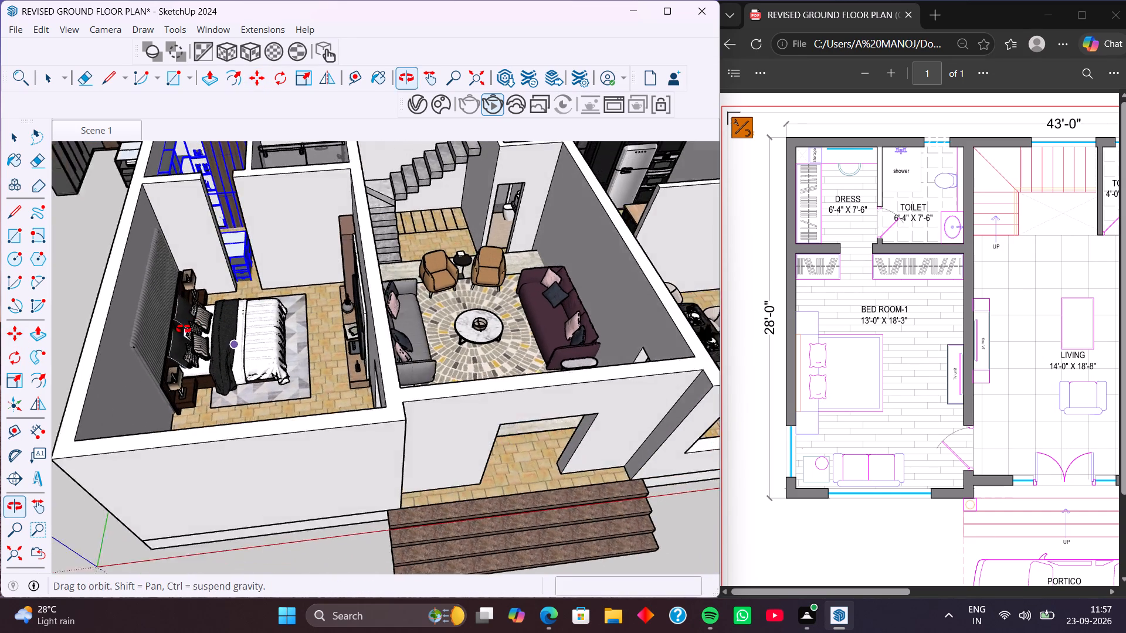
middle_drag(184, 329, 179, 327)
scroll(212, 319, down, 6)
shift+middle_drag(219, 305, 250, 390)
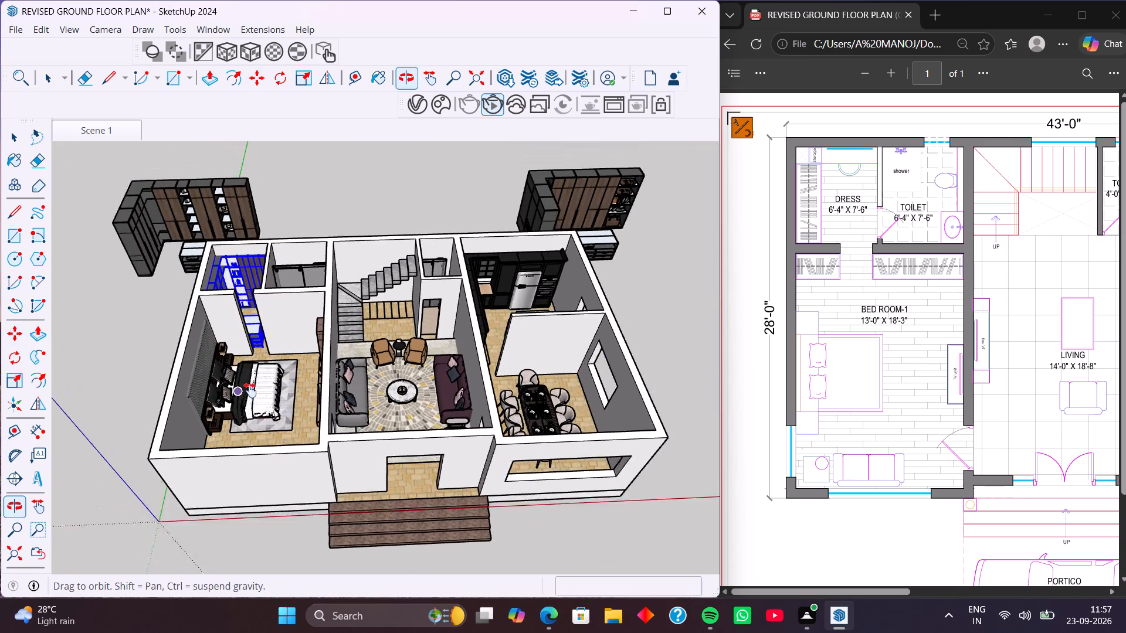
shift+middle_drag(250, 390, 258, 406)
middle_drag(226, 400, 489, 312)
middle_drag(246, 372, 290, 352)
middle_drag(269, 356, 262, 400)
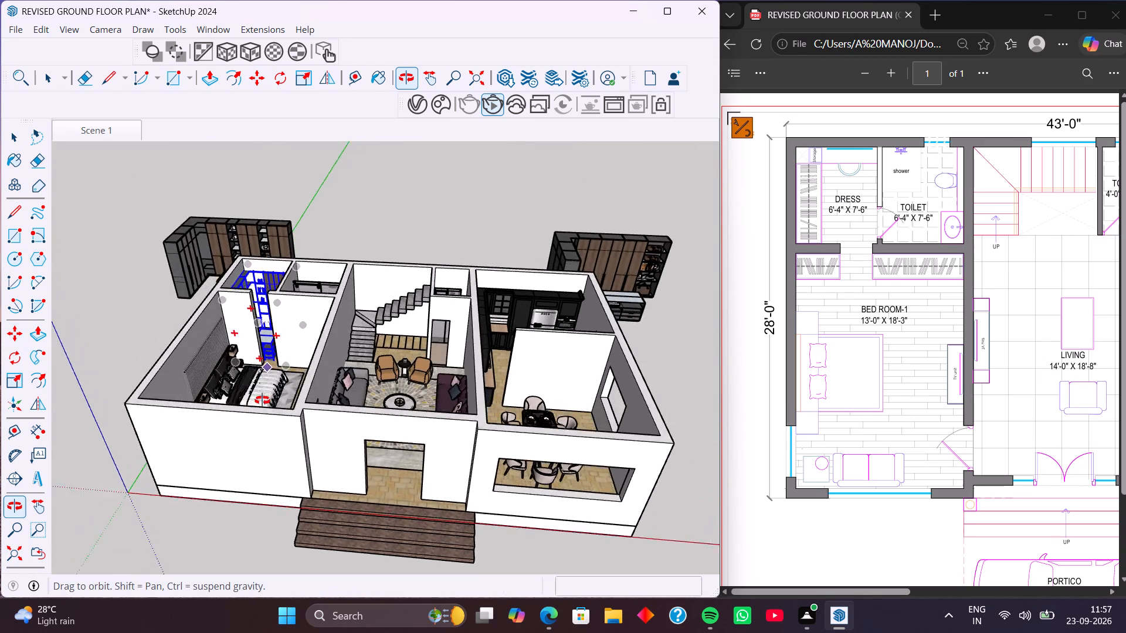
middle_drag(262, 400, 348, 459)
middle_drag(287, 405, 331, 398)
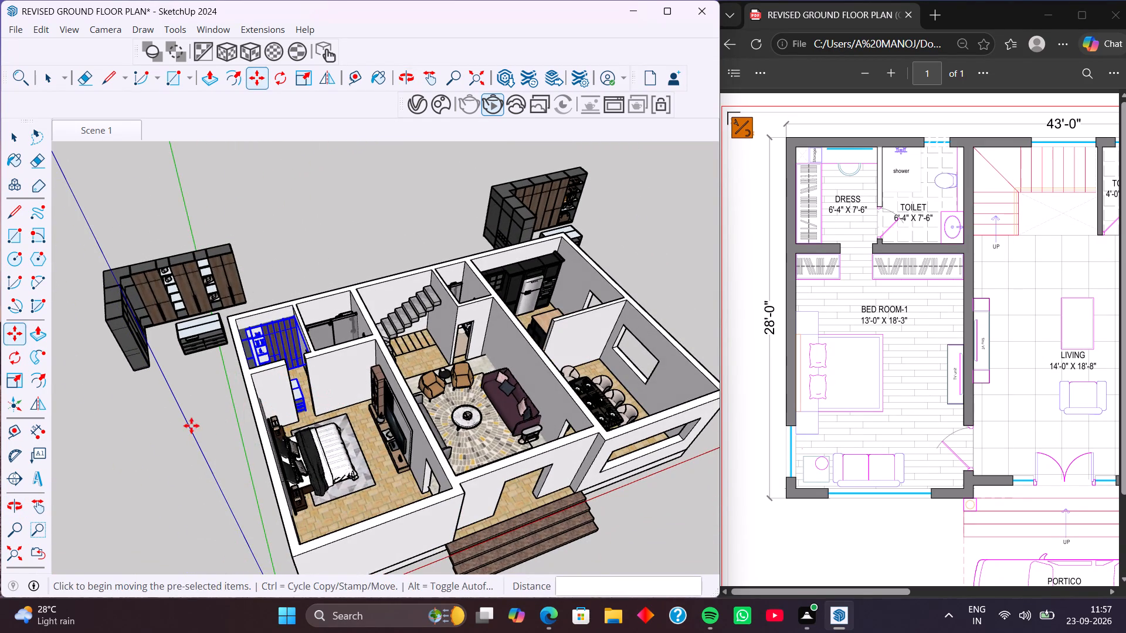
key(space)
click(175, 417)
middle_drag(255, 376, 243, 472)
scroll(273, 418, up, 2)
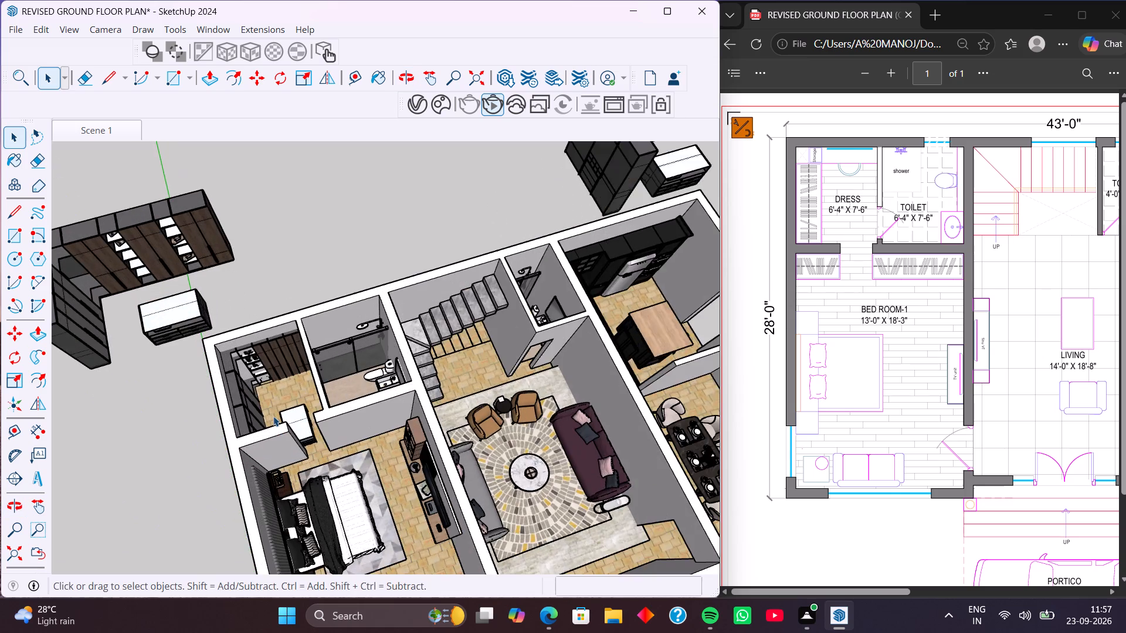
scroll(273, 416, up, 4)
middle_drag(274, 411, 217, 371)
middle_drag(283, 389, 207, 433)
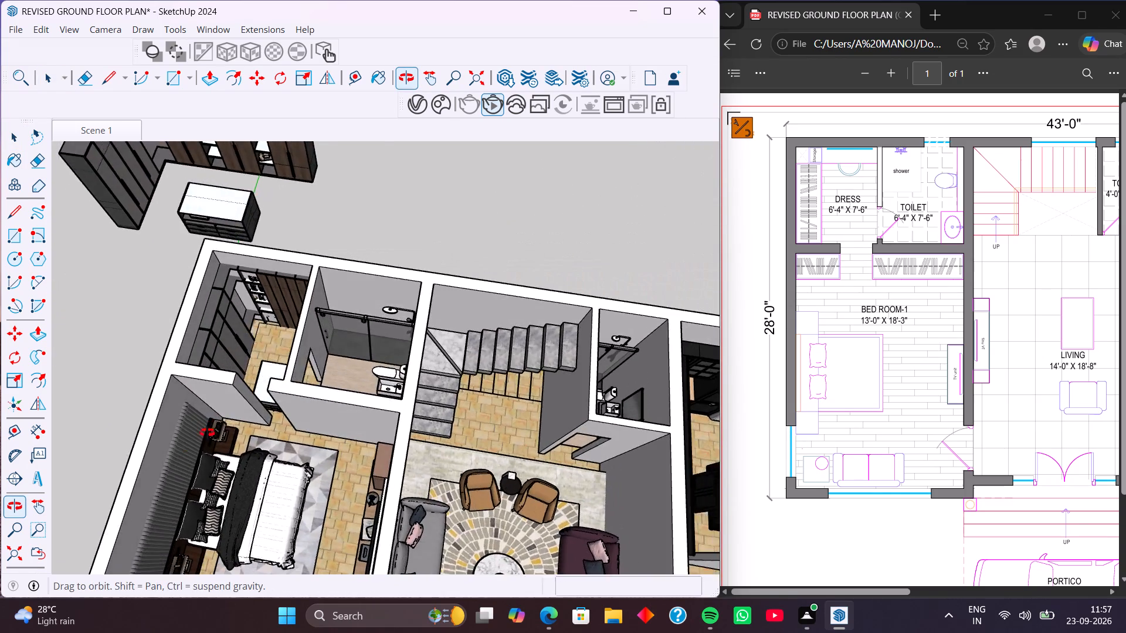
middle_drag(207, 433, 117, 443)
middle_drag(298, 379, 430, 345)
scroll(271, 373, up, 1)
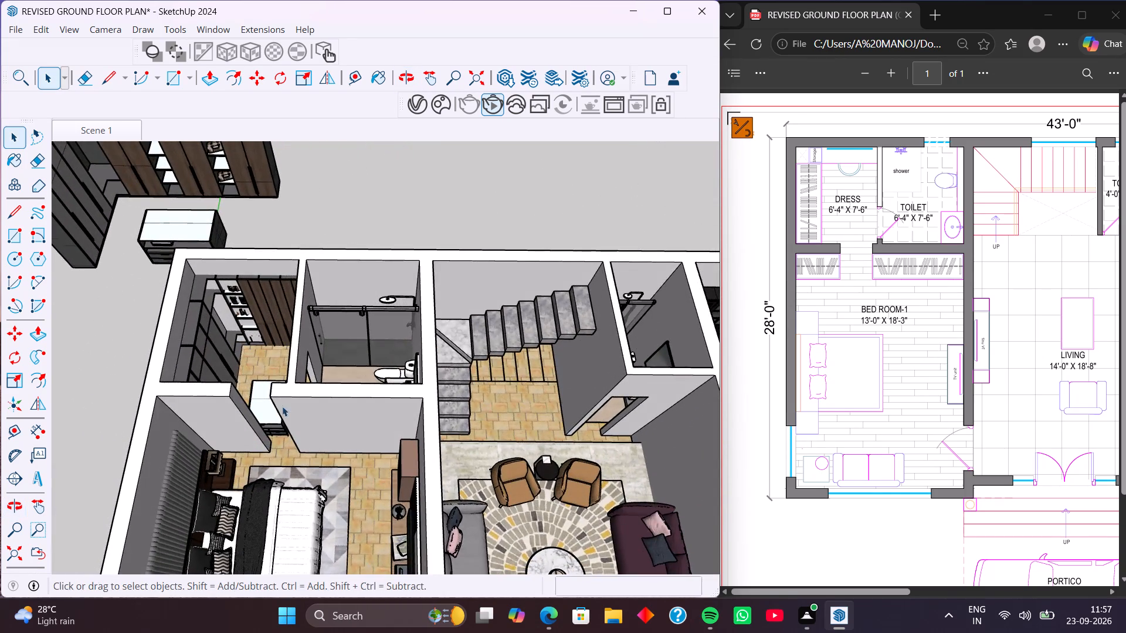
Review the whole furnished house and the spare wardrobe sets behind it from several angles.
scroll(270, 413, down, 9)
scroll(297, 454, down, 1)
shift+middle_drag(320, 464, 298, 438)
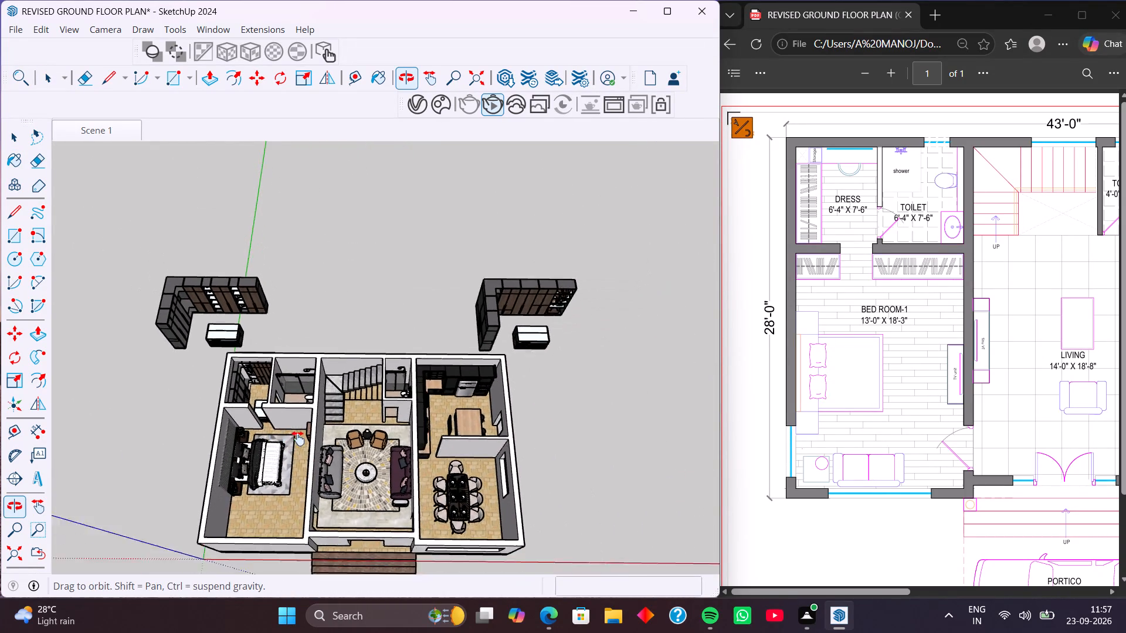
shift+middle_drag(298, 438, 198, 355)
middle_drag(223, 390, 277, 389)
middle_drag(293, 399, 341, 403)
shift+middle_drag(337, 355, 275, 339)
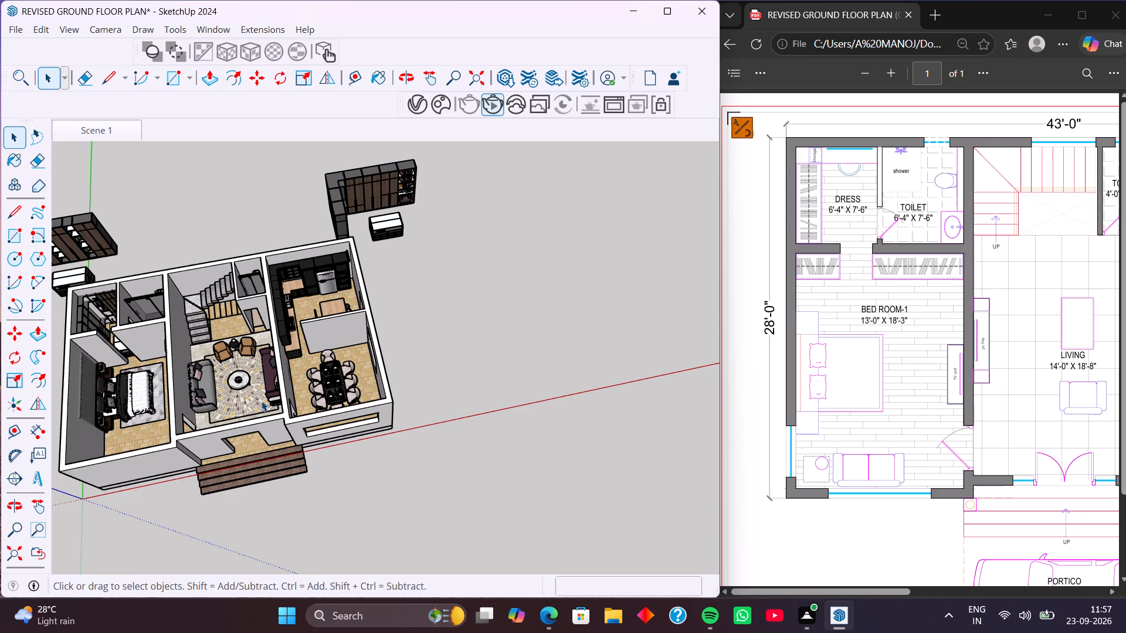
middle_drag(264, 413, 318, 338)
middle_drag(334, 365, 291, 297)
middle_drag(296, 293, 298, 332)
scroll(298, 332, down, 1)
middle_drag(298, 338, 303, 258)
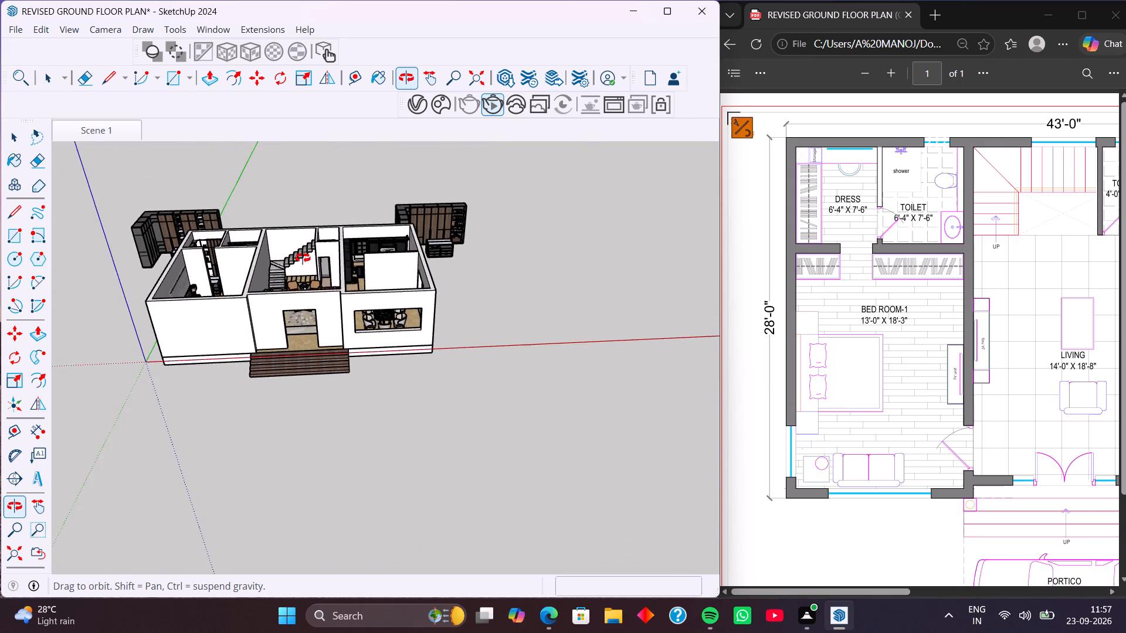
middle_drag(303, 258, 303, 257)
middle_drag(303, 273, 299, 300)
middle_drag(286, 327, 294, 293)
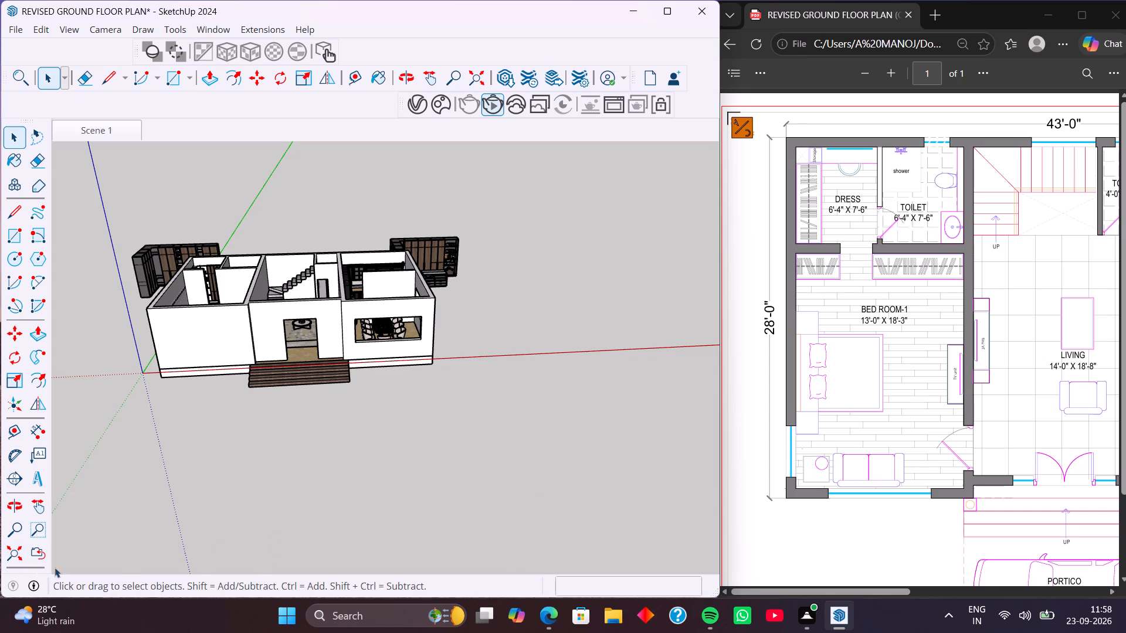
scroll(433, 418, down, 5)
middle_drag(436, 427, 307, 460)
scroll(312, 372, up, 1)
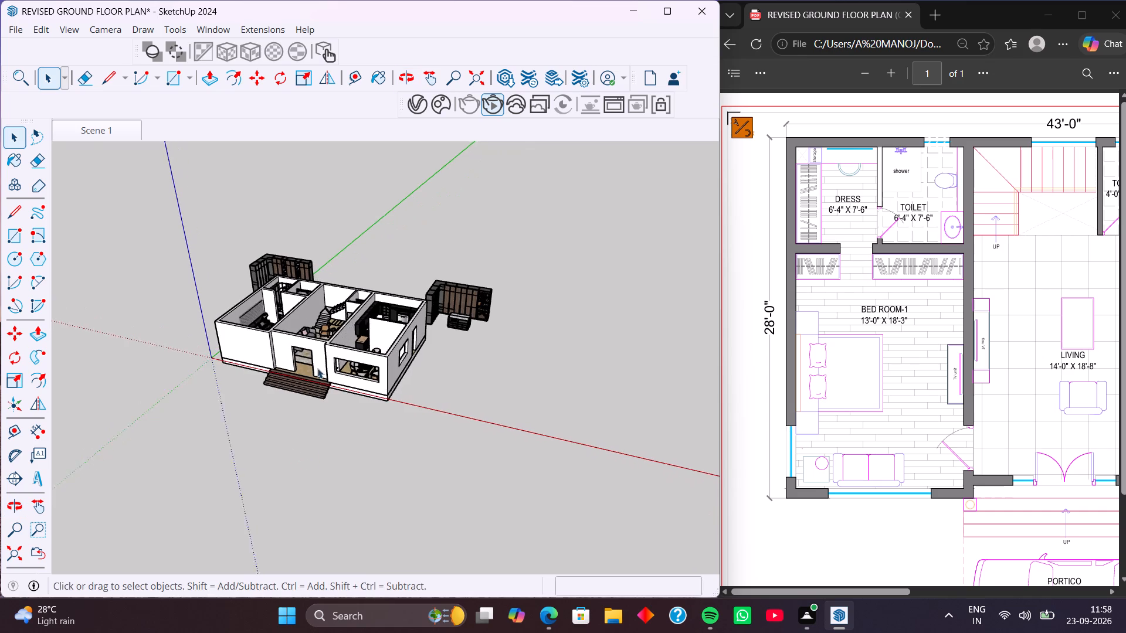
scroll(317, 368, up, 19)
scroll(330, 413, down, 1)
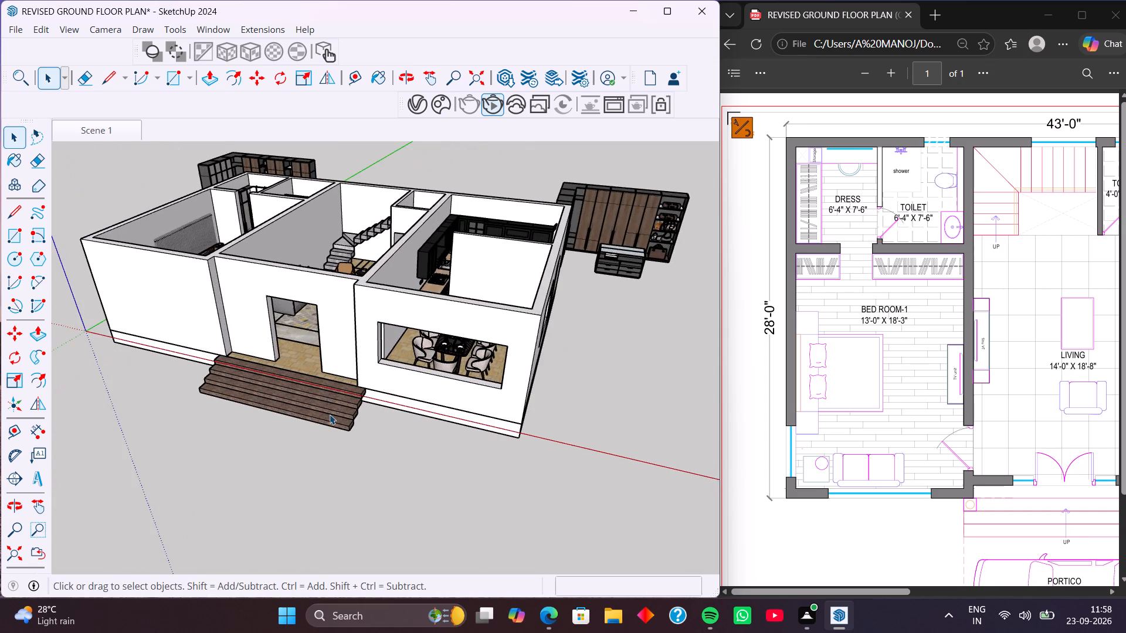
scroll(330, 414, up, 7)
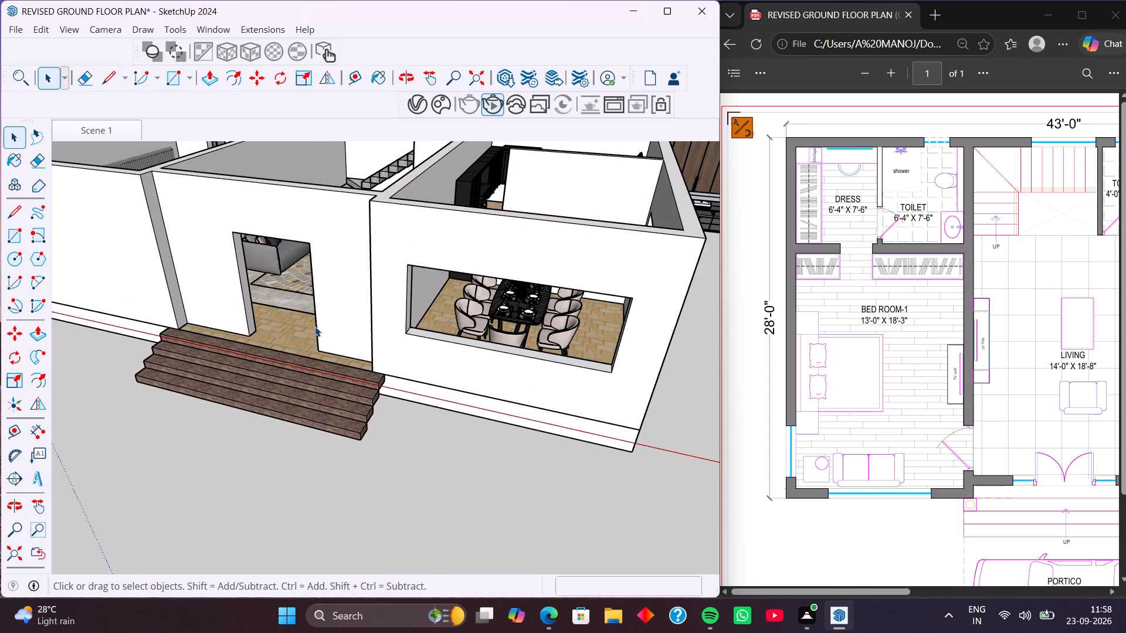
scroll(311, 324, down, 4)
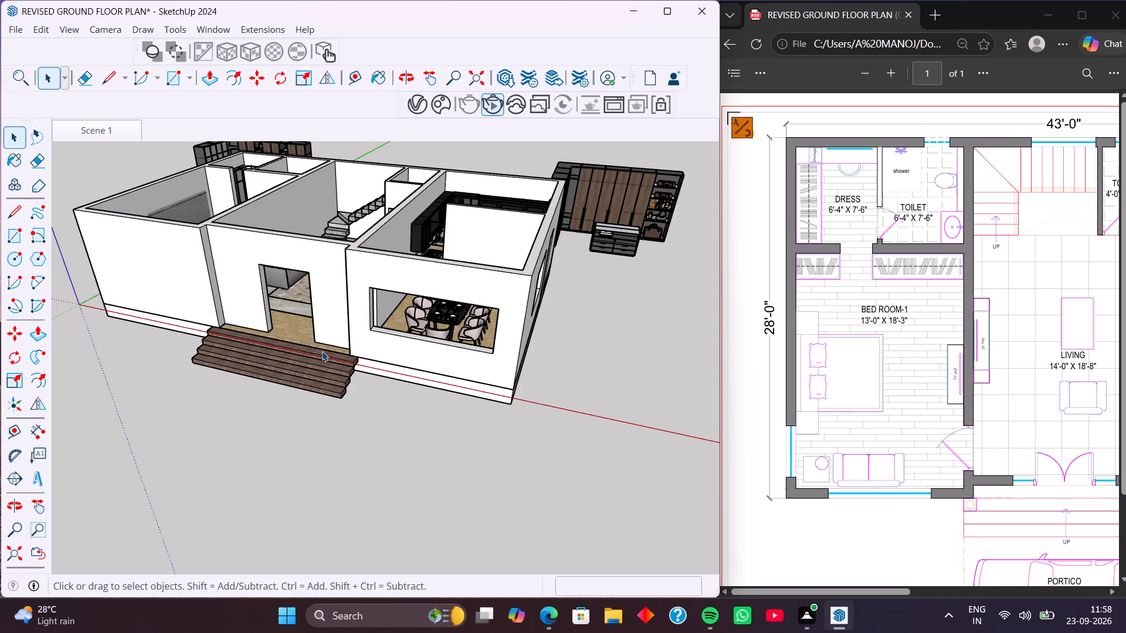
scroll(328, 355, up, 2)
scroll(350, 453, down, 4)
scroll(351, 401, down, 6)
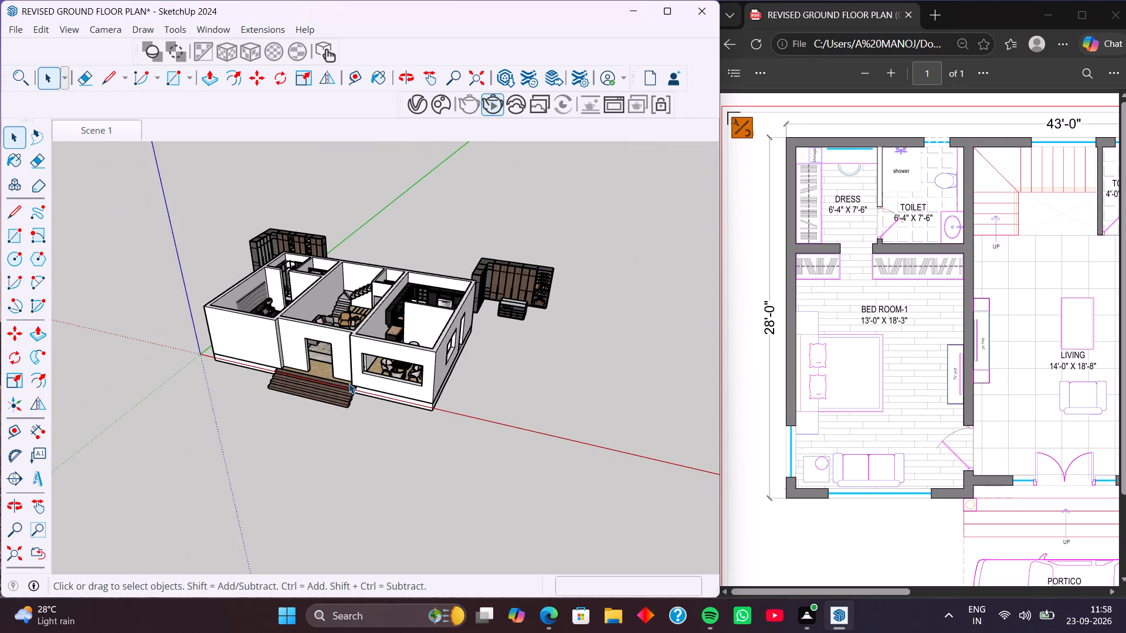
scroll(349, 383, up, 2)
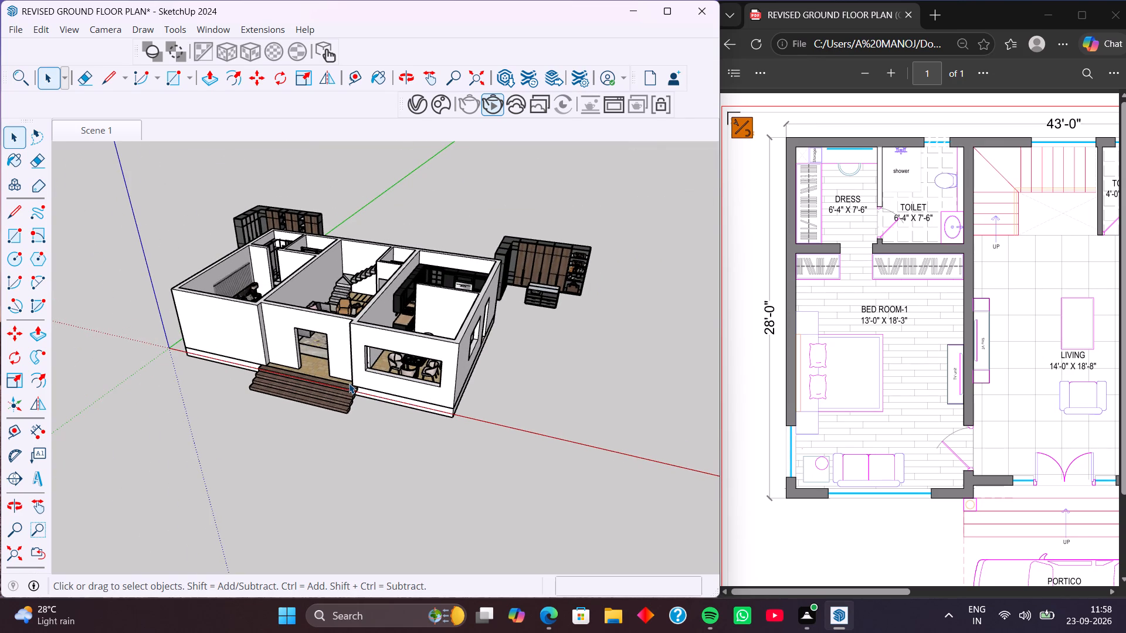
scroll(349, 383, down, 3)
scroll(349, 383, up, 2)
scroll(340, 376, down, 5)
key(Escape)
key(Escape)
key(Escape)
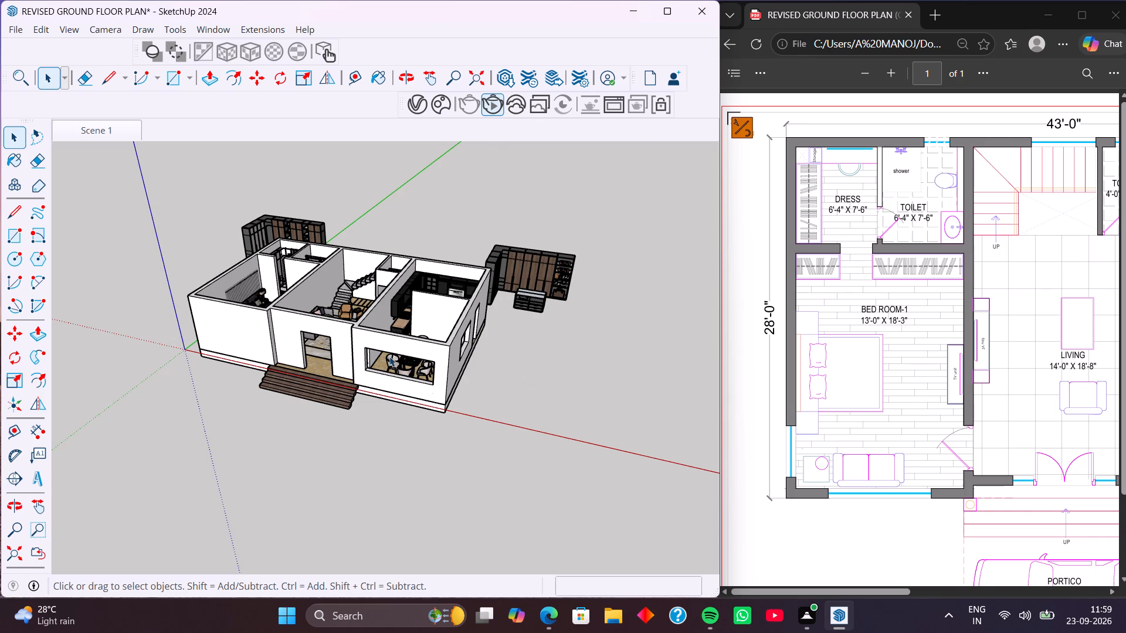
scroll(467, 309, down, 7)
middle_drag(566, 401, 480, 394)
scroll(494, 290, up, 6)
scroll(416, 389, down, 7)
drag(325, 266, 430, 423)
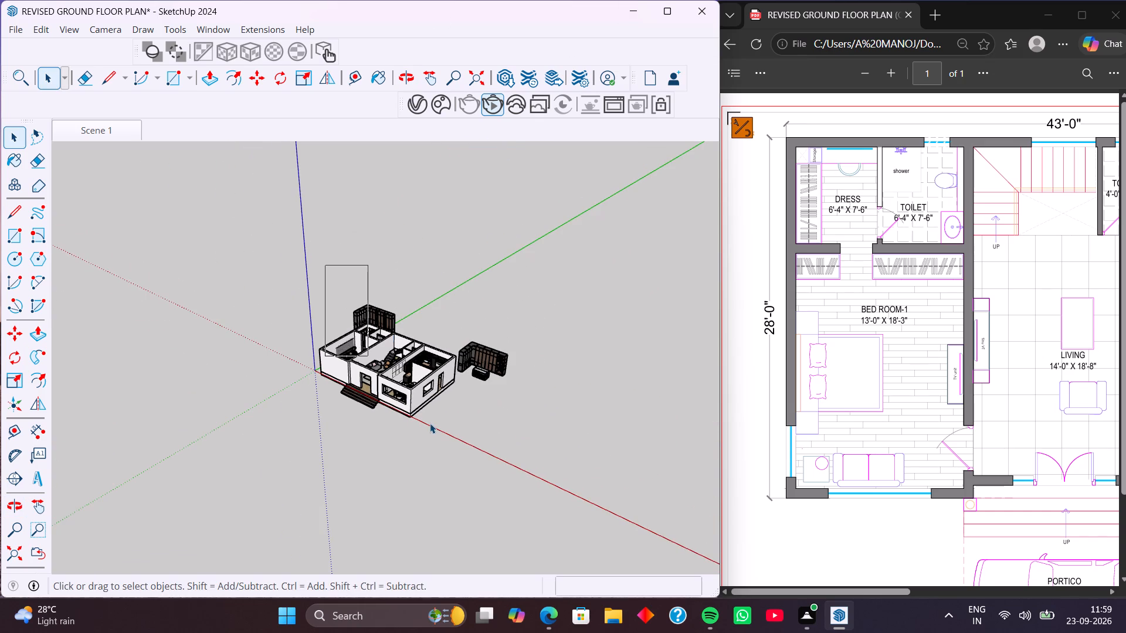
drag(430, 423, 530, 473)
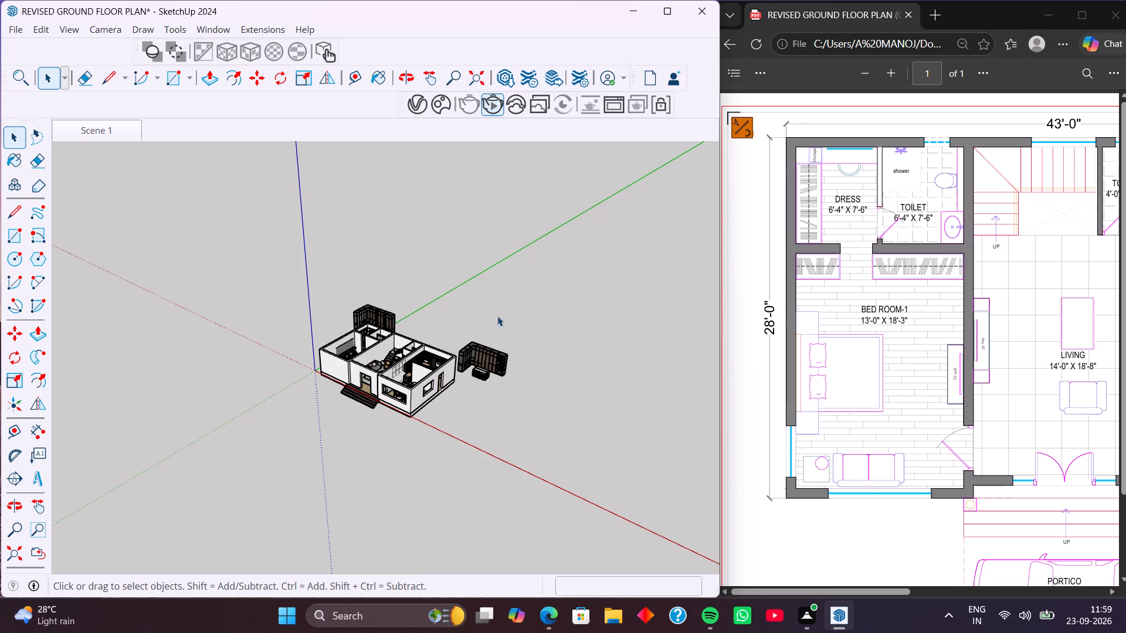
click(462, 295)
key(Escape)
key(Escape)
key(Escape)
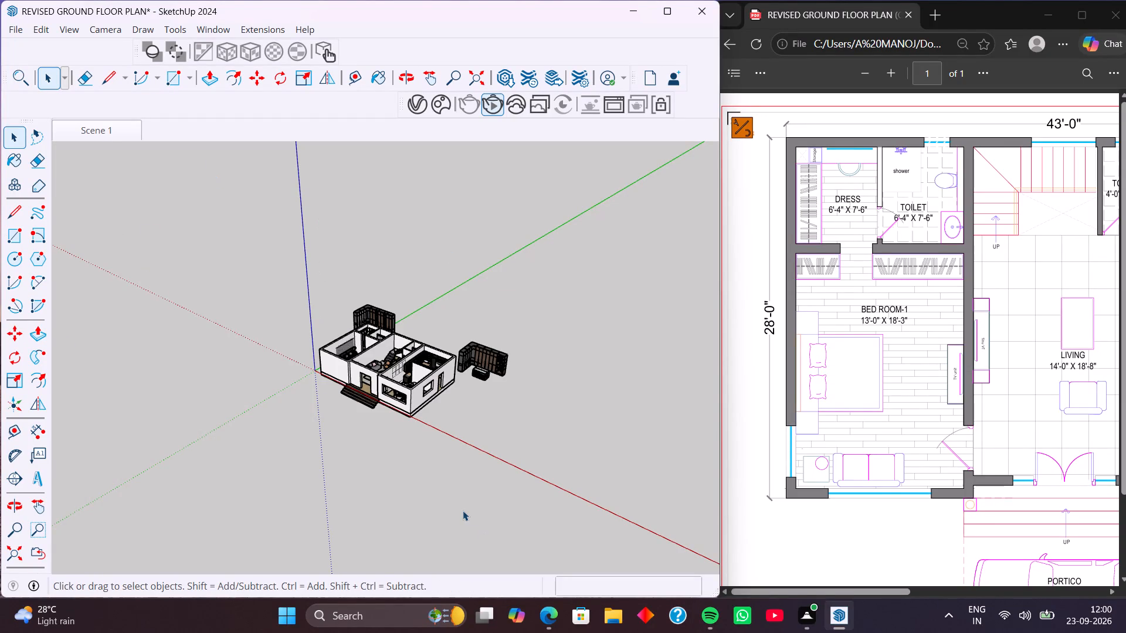
Examine the whole furnished house and the two spare wardrobe sets behind it from the front and from above.
middle_drag(463, 511, 617, 480)
middle_drag(461, 485, 573, 512)
middle_drag(532, 395, 496, 472)
middle_drag(512, 450, 443, 492)
middle_drag(518, 442, 473, 464)
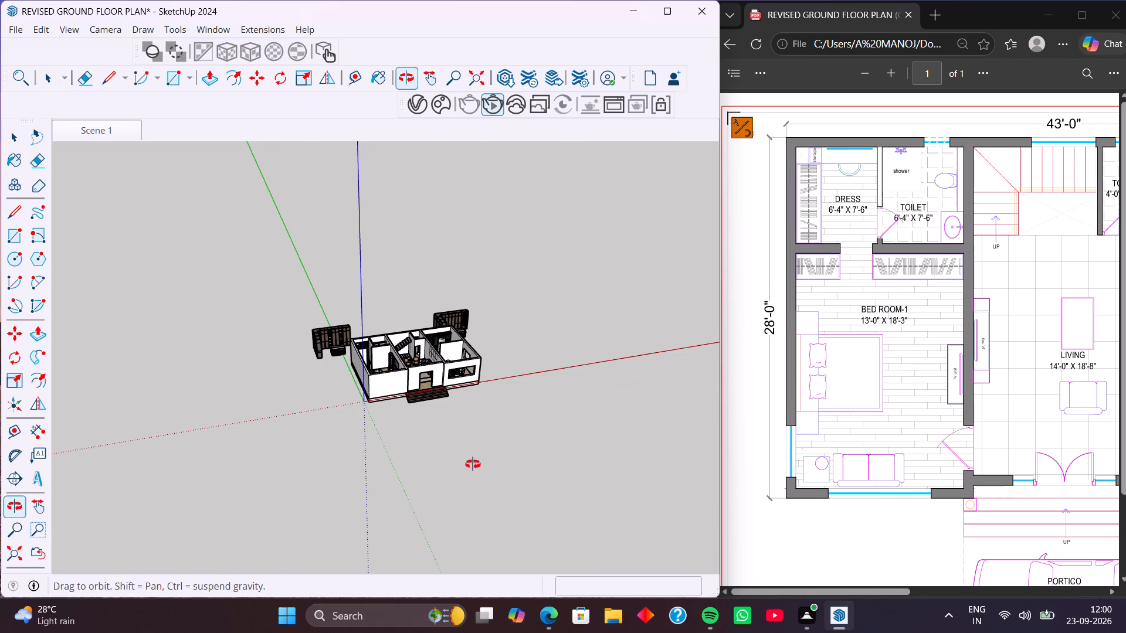
scroll(465, 478, down, 1)
middle_drag(473, 464, 465, 478)
scroll(497, 416, down, 1)
middle_drag(497, 416, 453, 458)
middle_drag(453, 458, 486, 465)
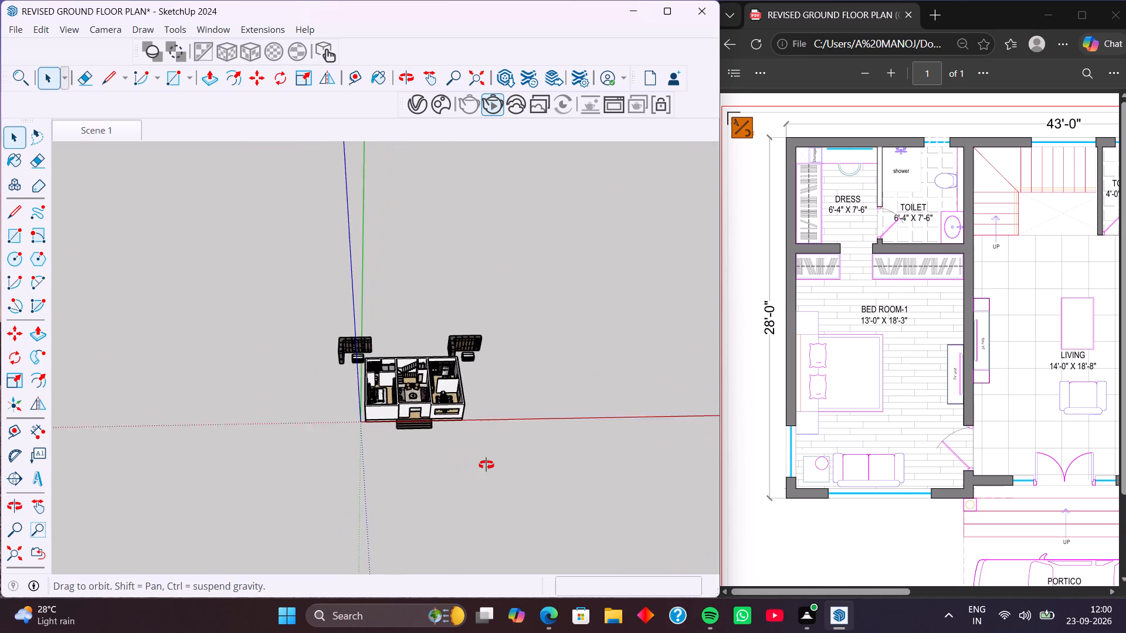
middle_drag(486, 465, 489, 465)
middle_drag(489, 465, 471, 500)
Save the revised ground floor plan model and close SketchUp.
key(ctrl+s)
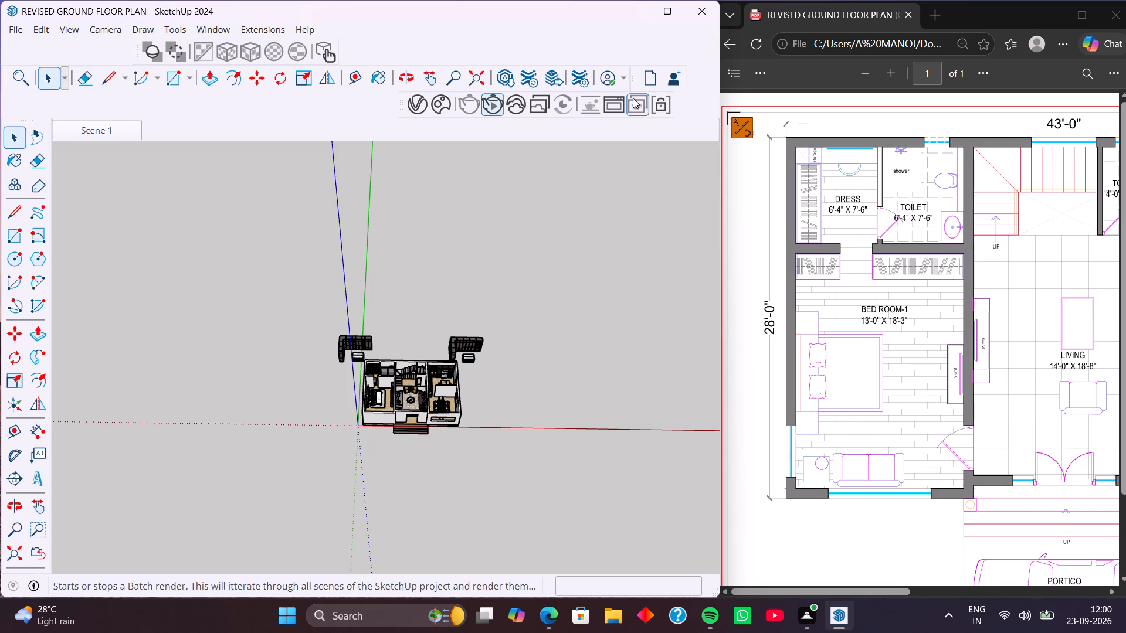
click(706, 11)
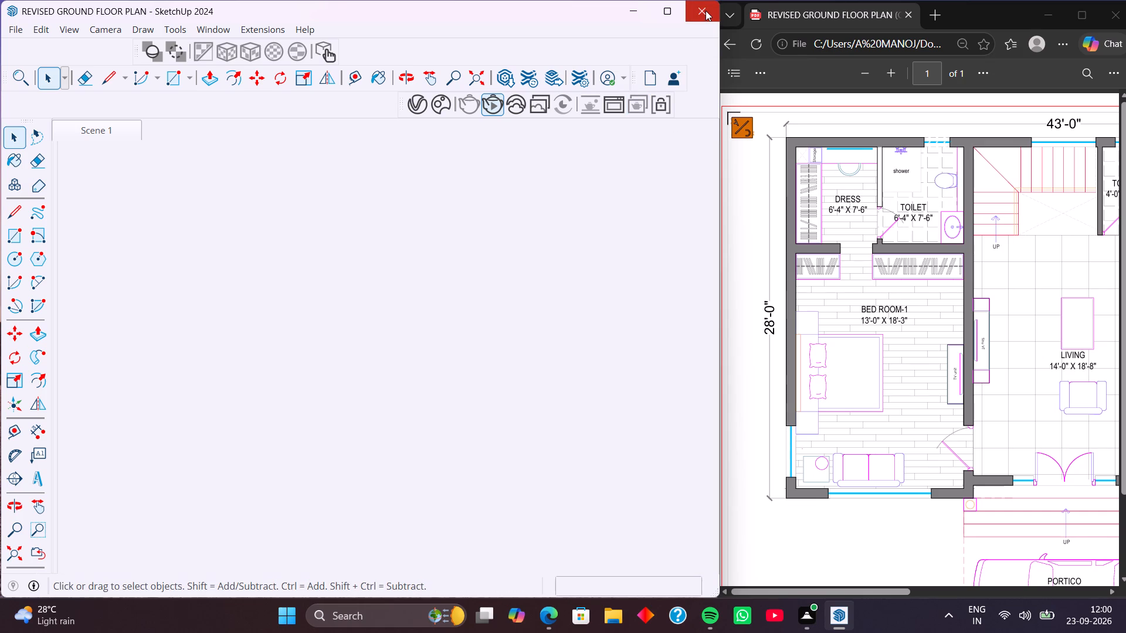
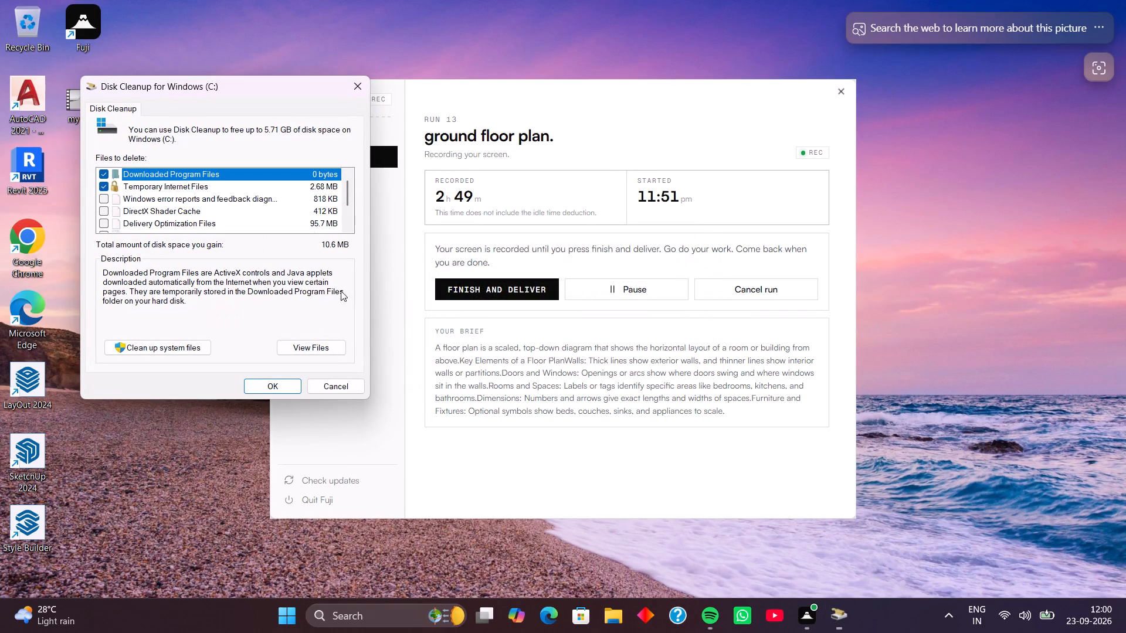
Add Windows error reports, DirectX Shader Cache, Delivery Optimization Files, Recycle Bin and Temporary files to the C: drive cleanup and submit the selection.
click(104, 197)
click(106, 210)
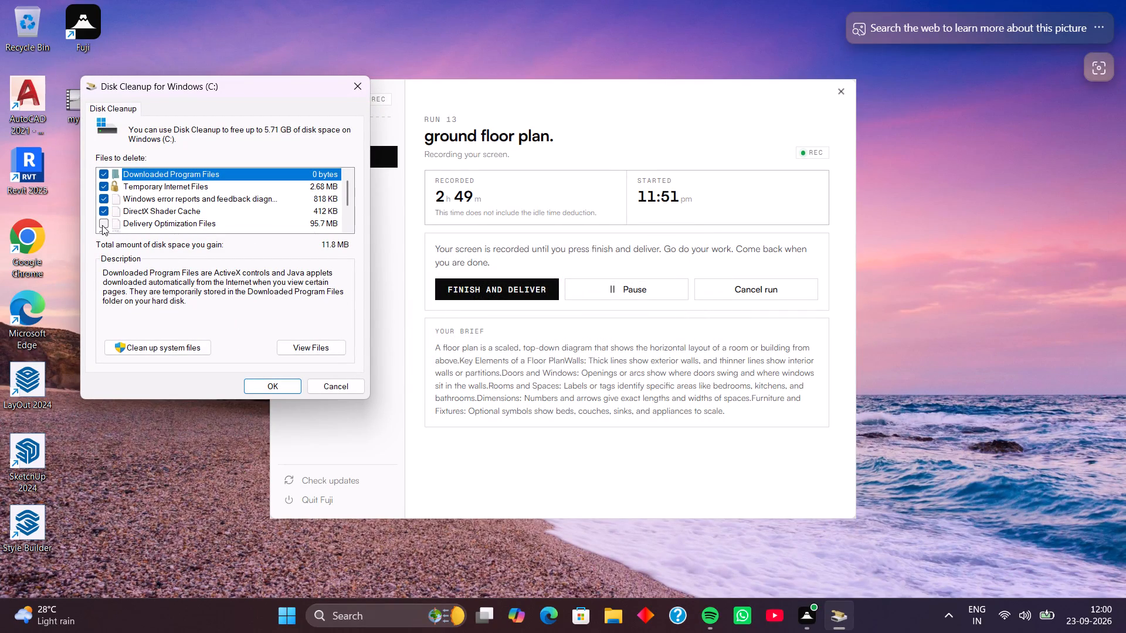
click(102, 227)
scroll(105, 215, down, 4)
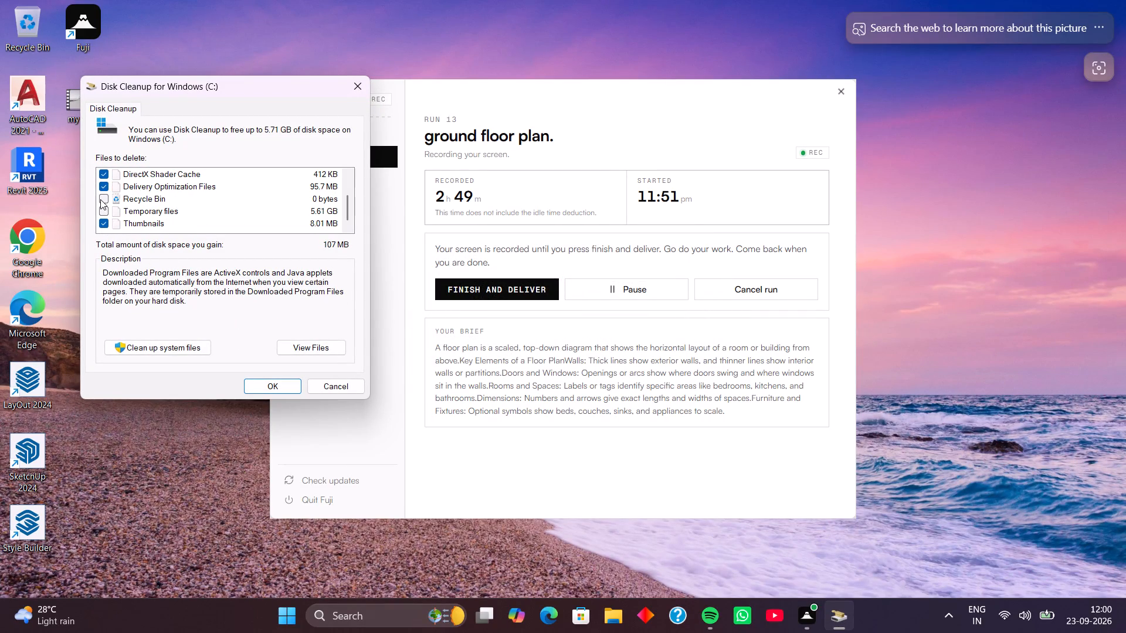
click(100, 199)
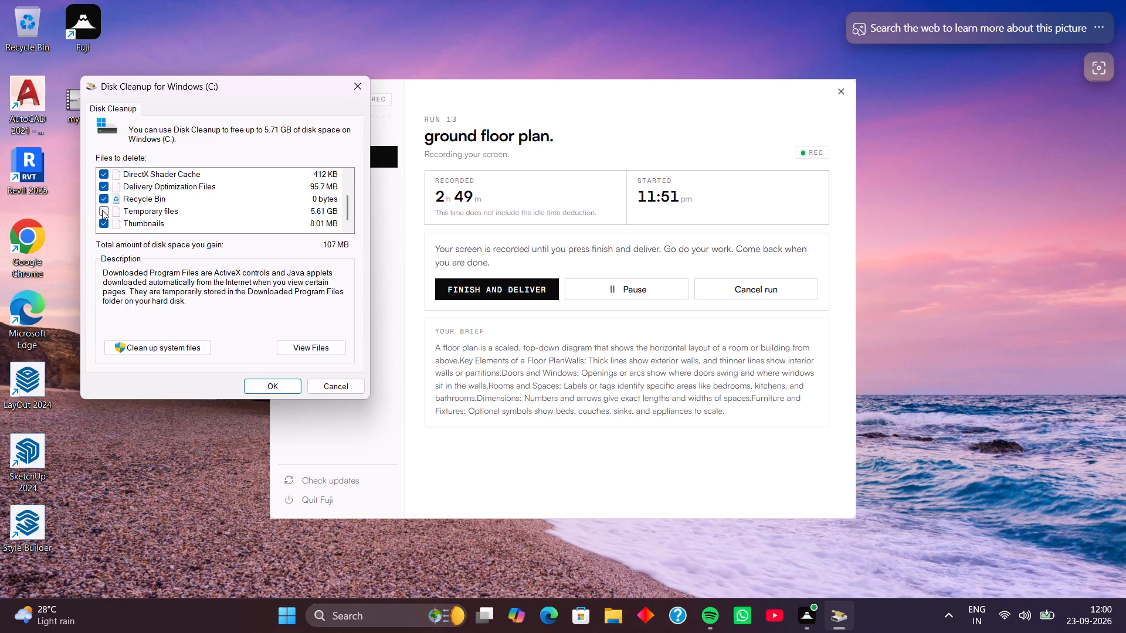
click(102, 210)
click(275, 386)
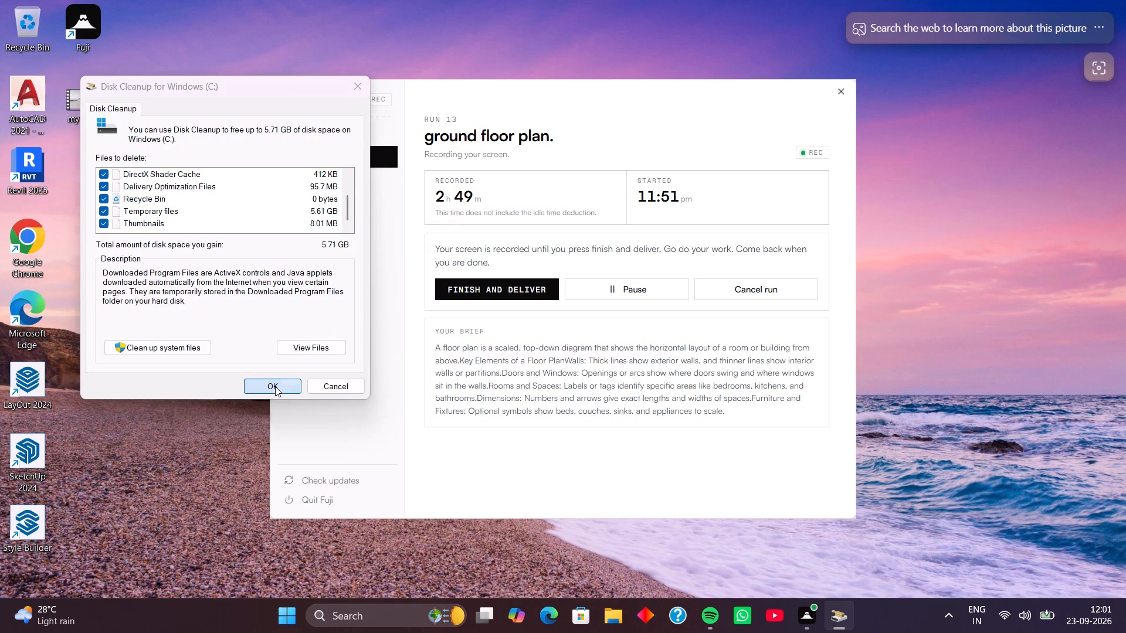
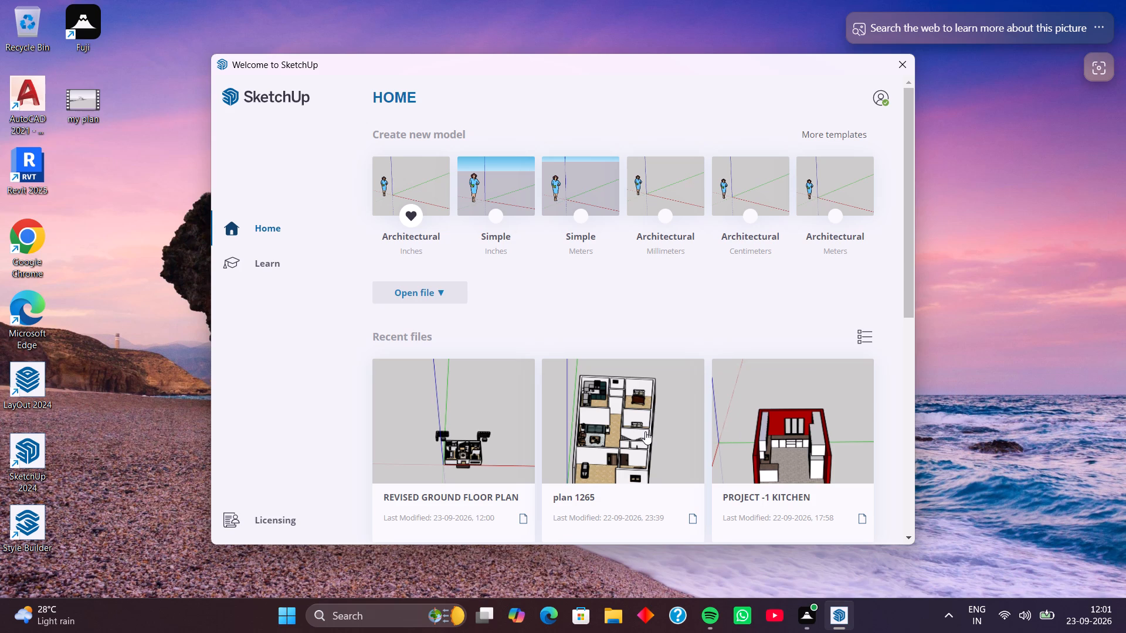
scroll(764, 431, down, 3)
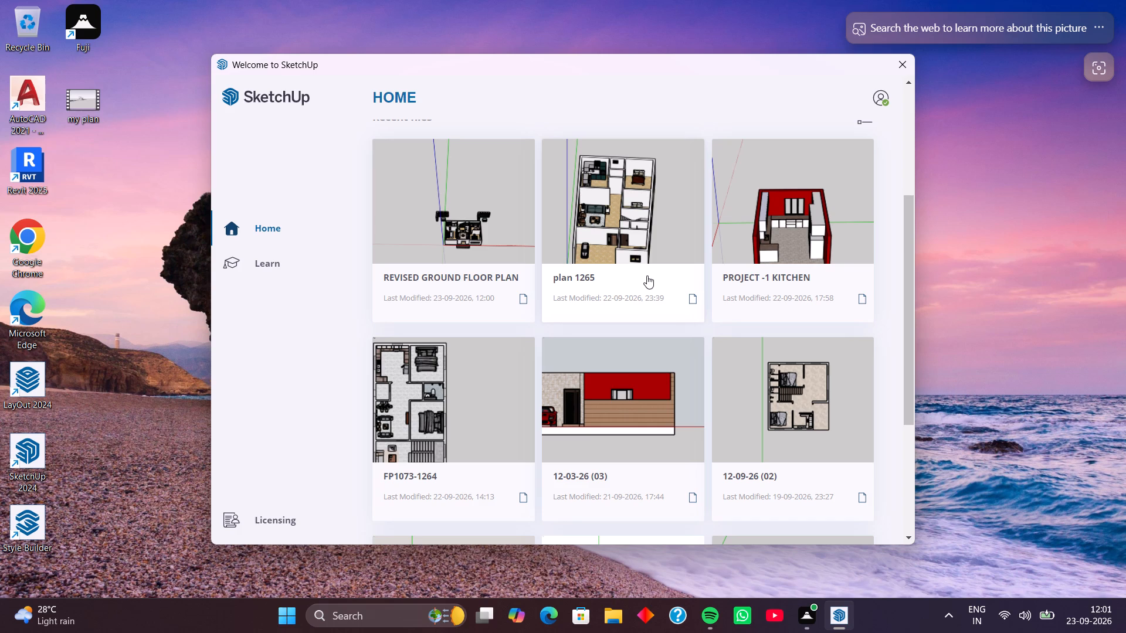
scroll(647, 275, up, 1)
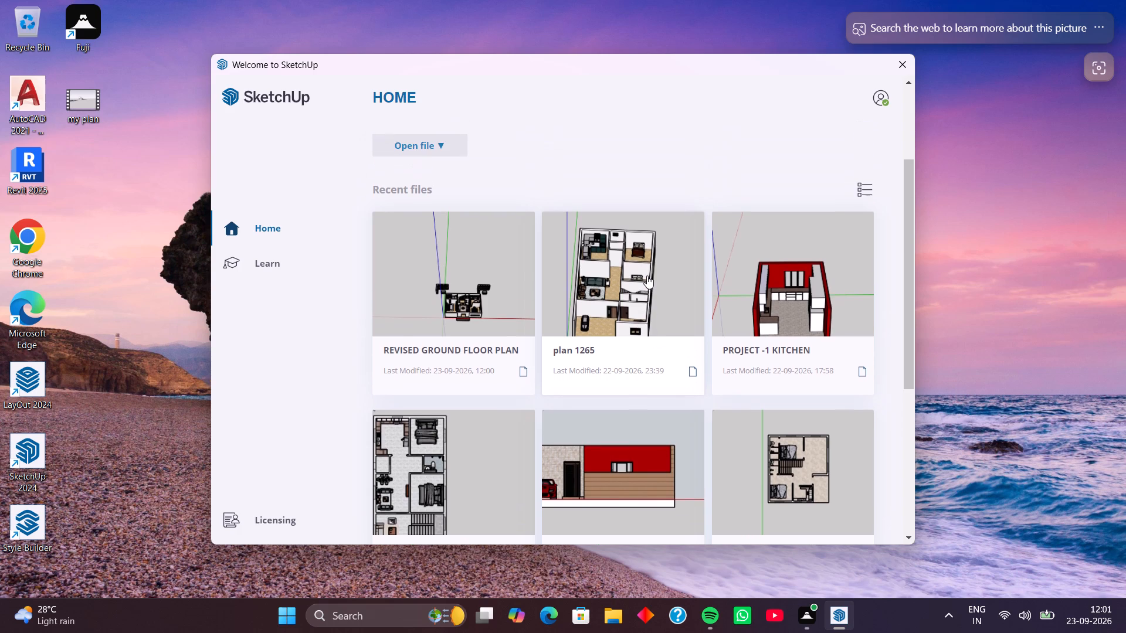
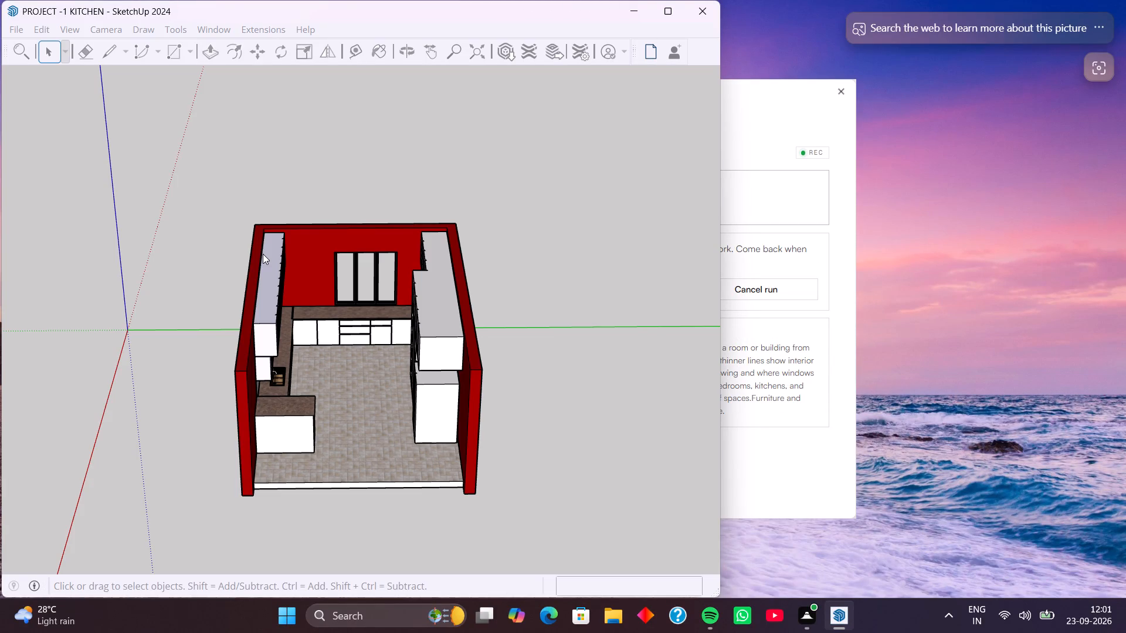
Examine the red-walled kitchen and the neighbouring flat-roofed building from several sides.
scroll(331, 316, down, 4)
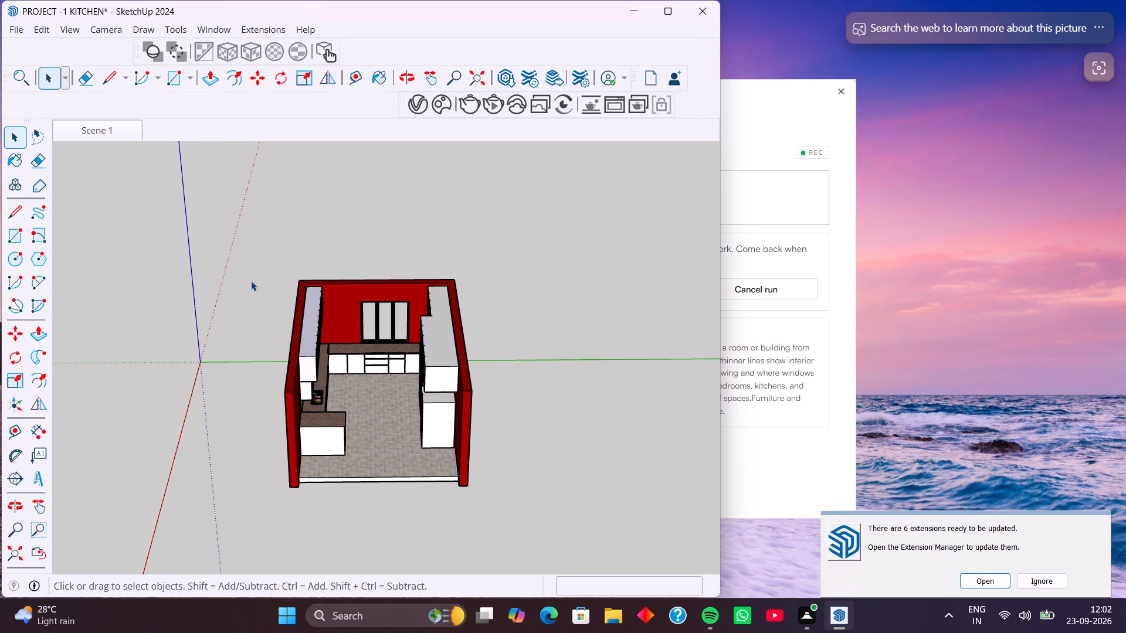
scroll(330, 382, down, 15)
middle_drag(326, 451, 424, 438)
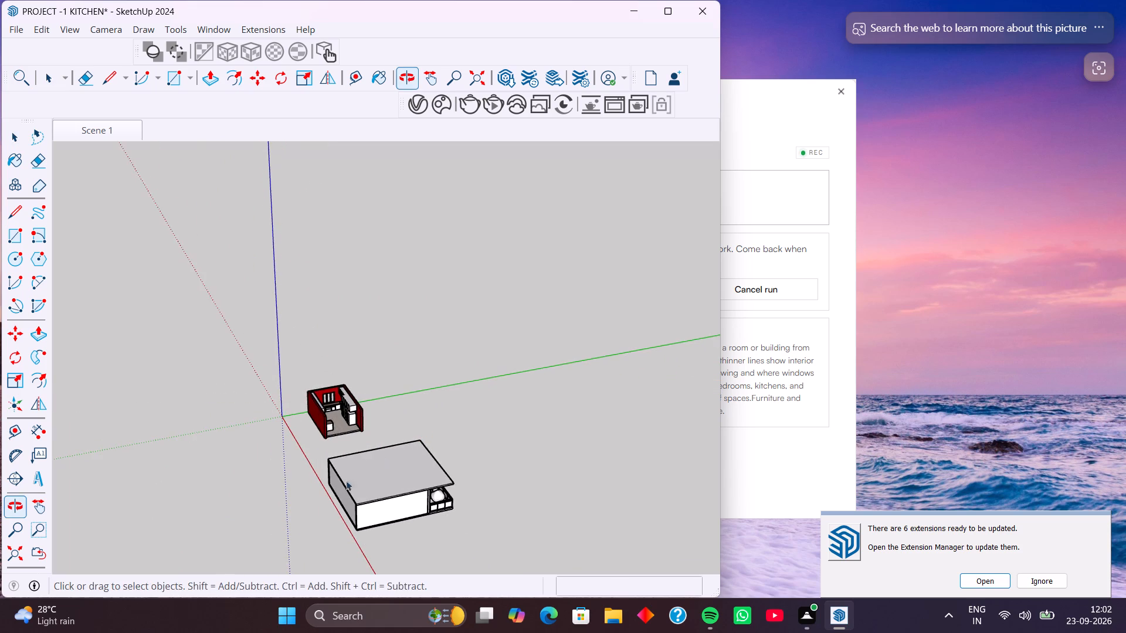
middle_drag(372, 493, 226, 507)
middle_drag(386, 481, 198, 455)
scroll(291, 435, up, 3)
middle_drag(310, 445, 238, 457)
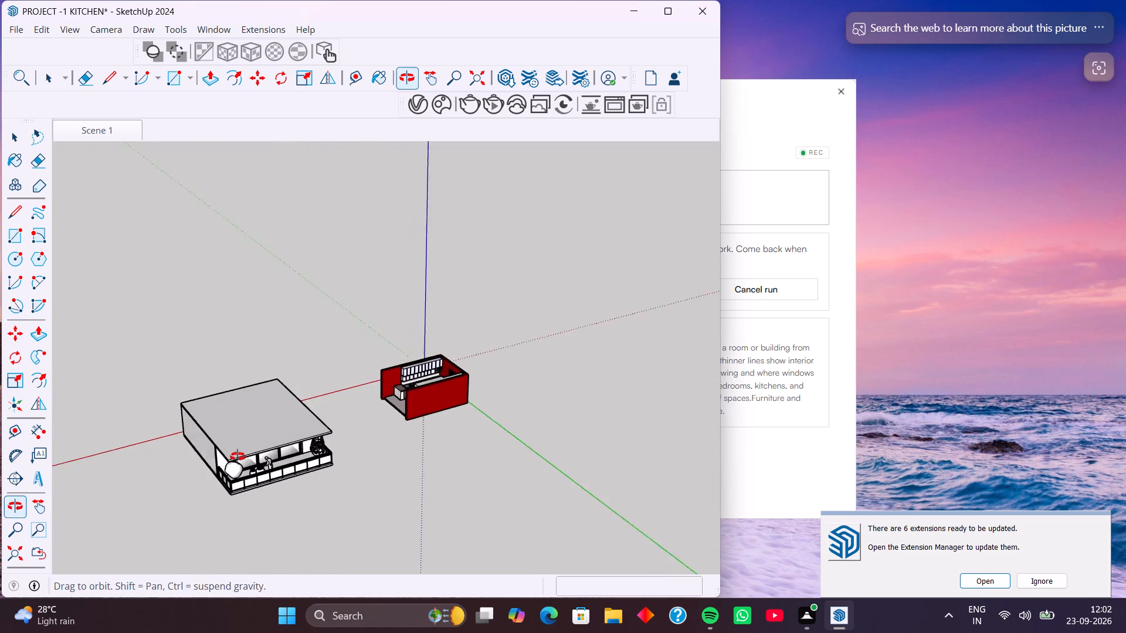
middle_drag(238, 457, 235, 457)
scroll(281, 451, up, 9)
middle_drag(310, 465, 251, 448)
middle_drag(245, 442, 375, 465)
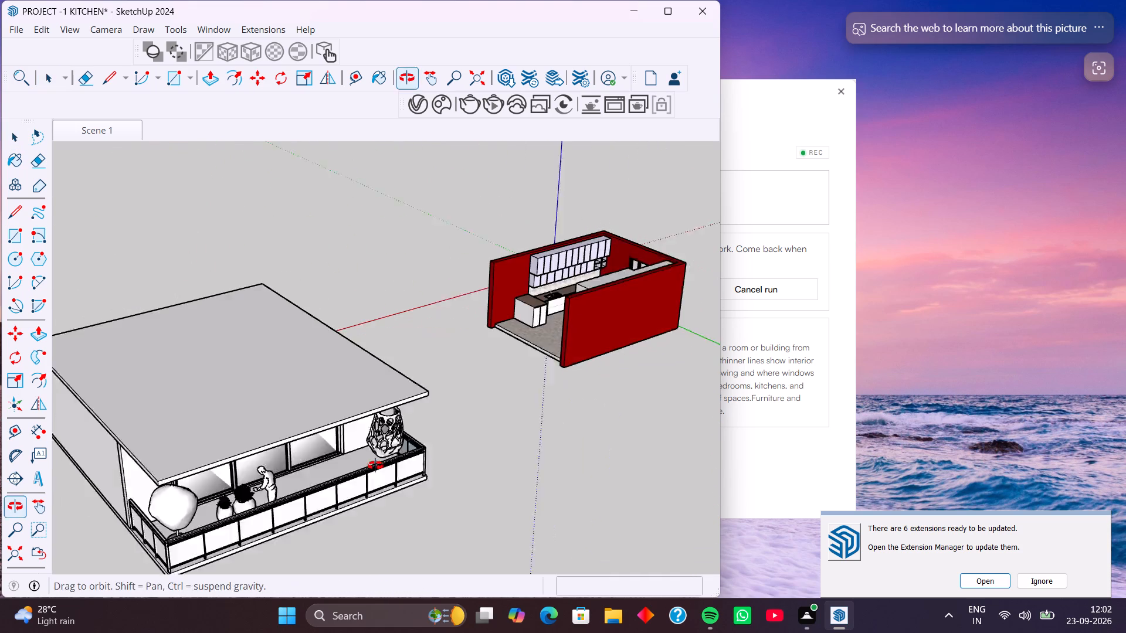
middle_drag(375, 465, 377, 465)
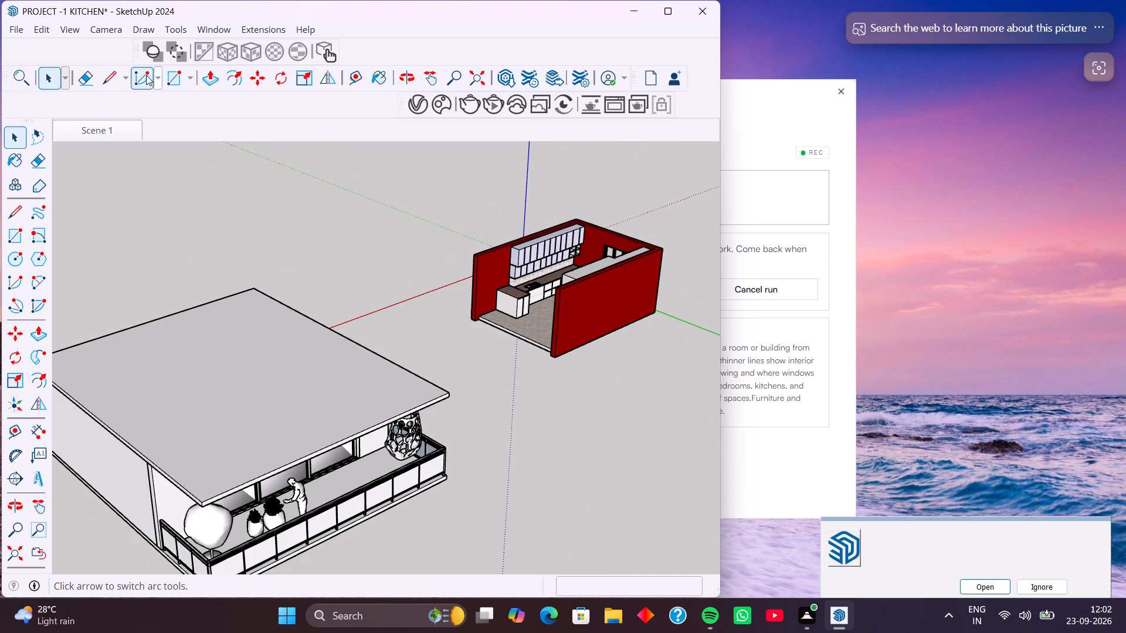
click(20, 31)
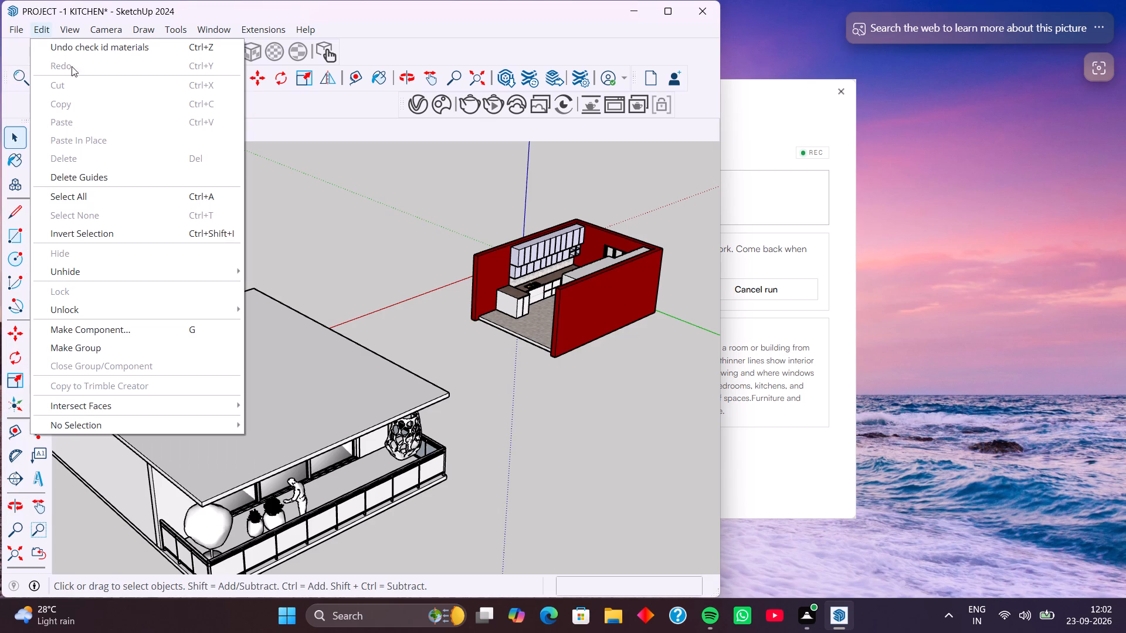
click(330, 231)
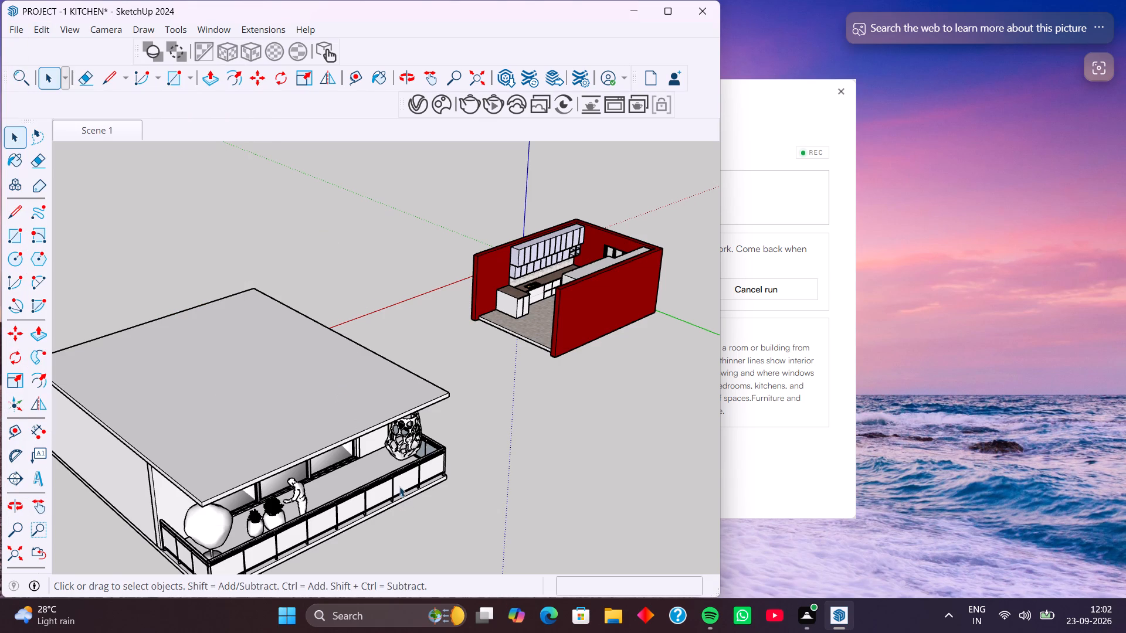
Delete the entire red-walled kitchen near the origin, keeping only the flat-roofed building with the balcony.
scroll(486, 284, down, 4)
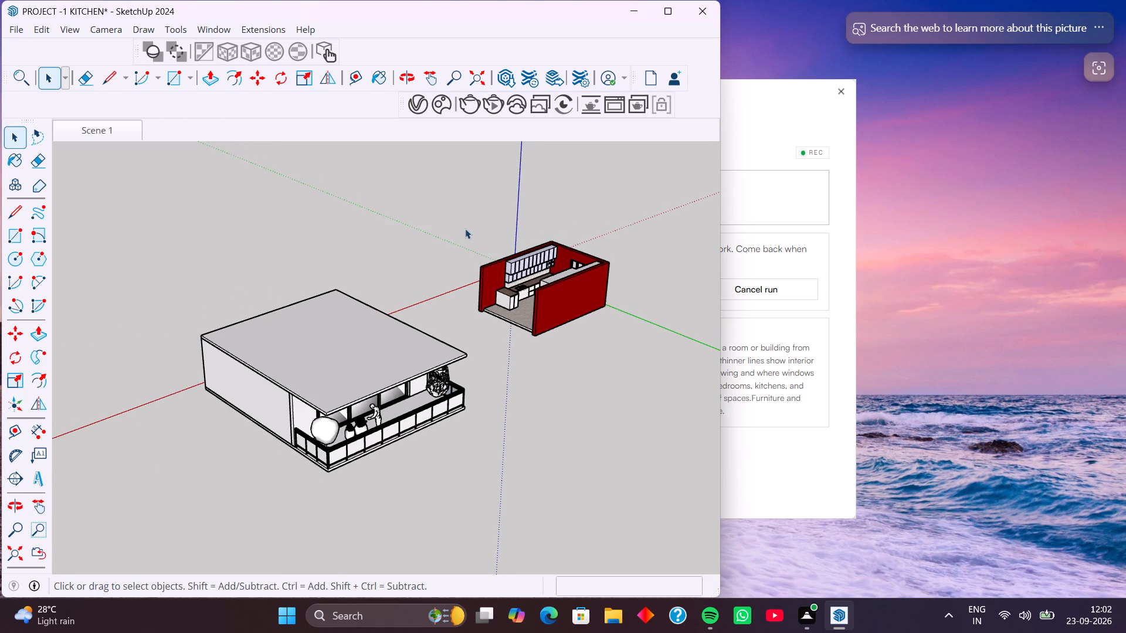
middle_drag(547, 309, 404, 373)
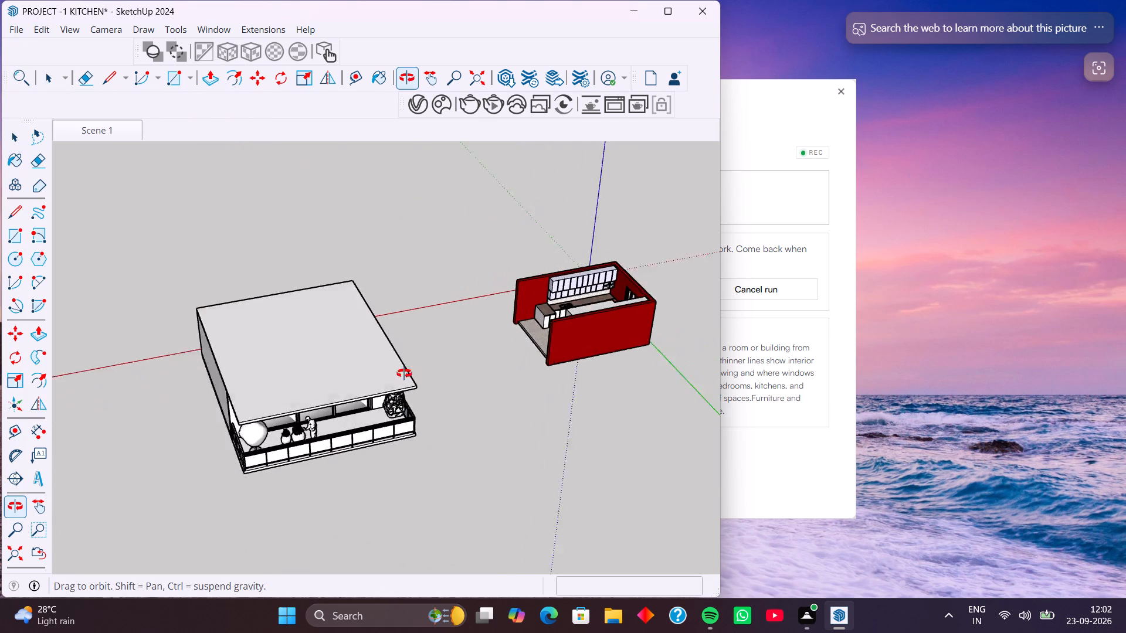
middle_drag(404, 373, 401, 376)
drag(459, 256, 687, 422)
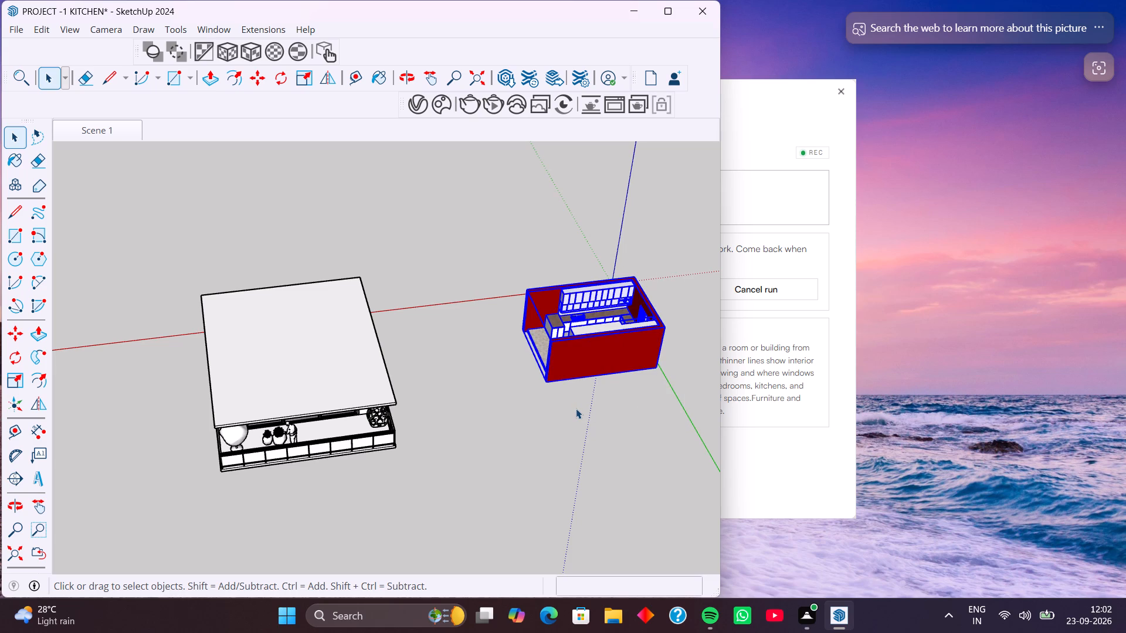
key(Delete)
Inspect the exterior walls, roof and balcony side of the flat-roofed building.
middle_drag(422, 409, 593, 378)
middle_drag(362, 406, 586, 356)
middle_drag(333, 370, 543, 316)
middle_drag(364, 369, 557, 344)
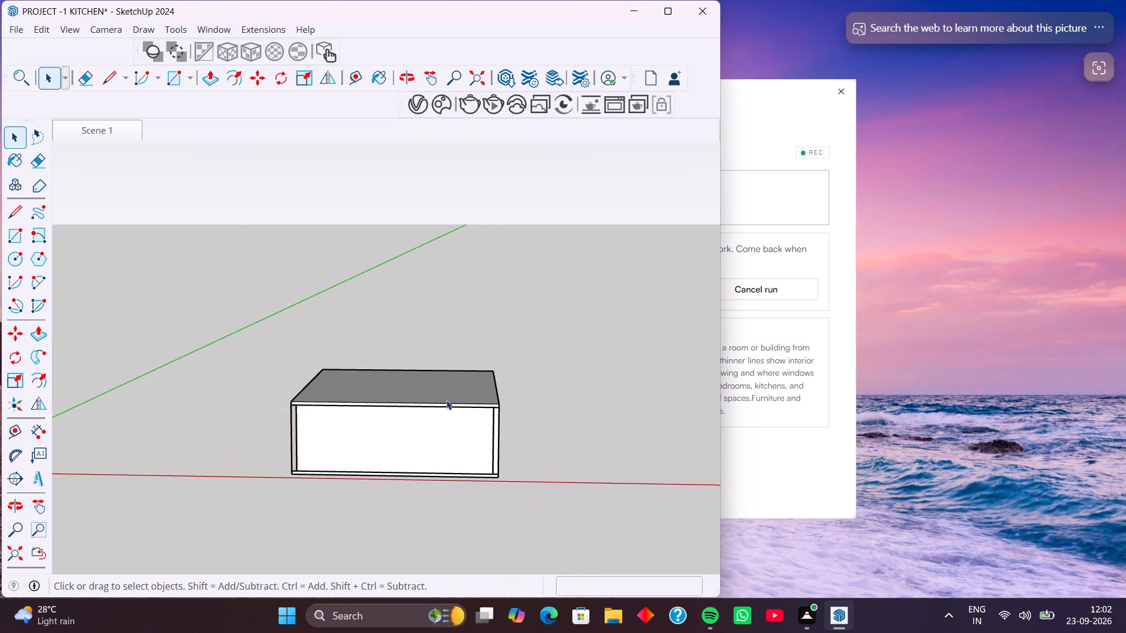
middle_drag(379, 399, 96, 386)
middle_drag(419, 410, 533, 472)
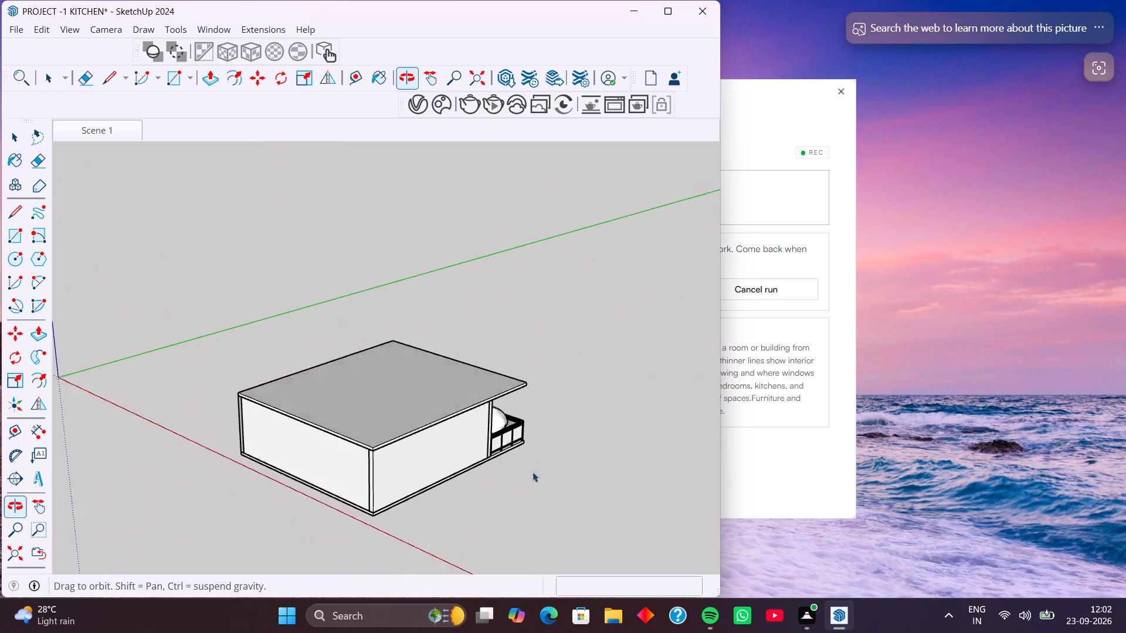
middle_drag(533, 472, 532, 473)
middle_drag(306, 476, 567, 438)
scroll(386, 421, up, 4)
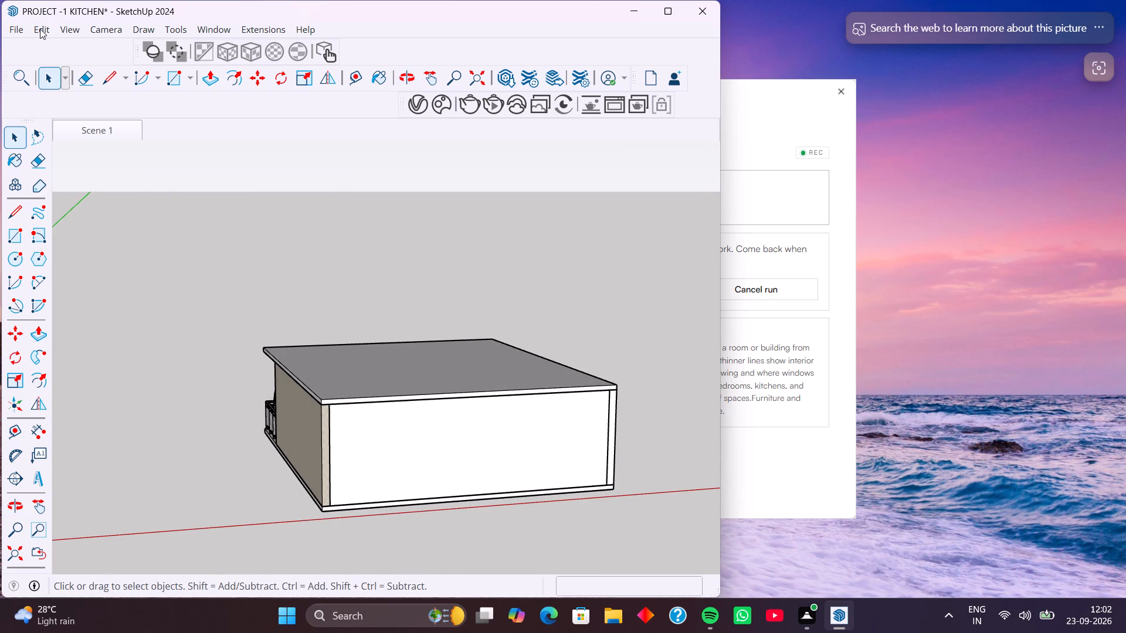
Save the model under the new name "v ray" in the Sketchup folder.
click(13, 33)
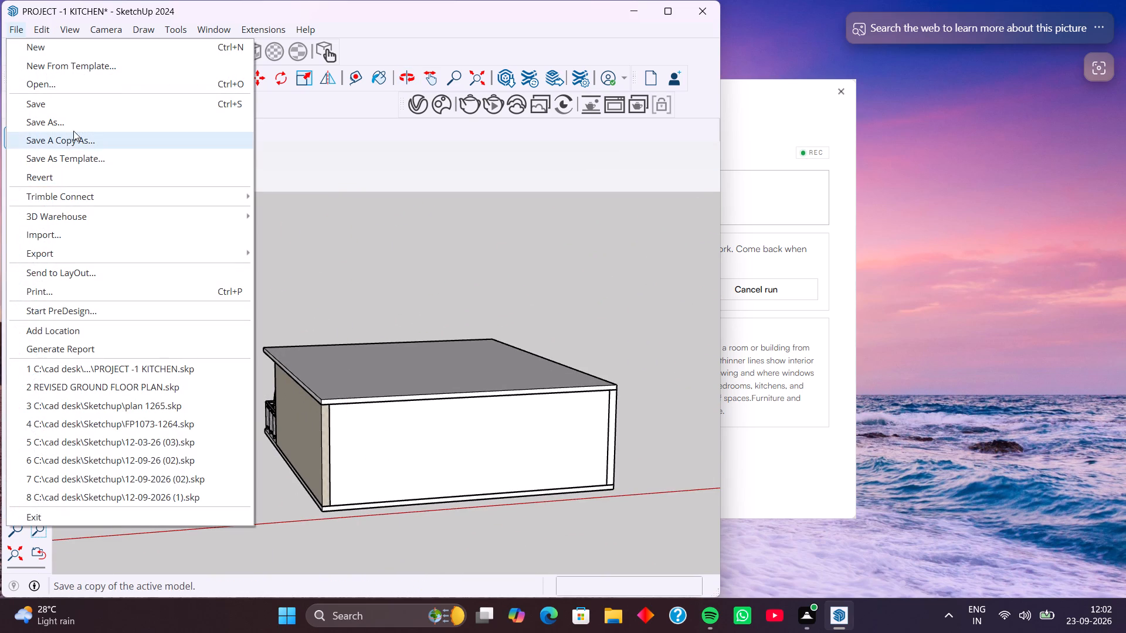
click(76, 124)
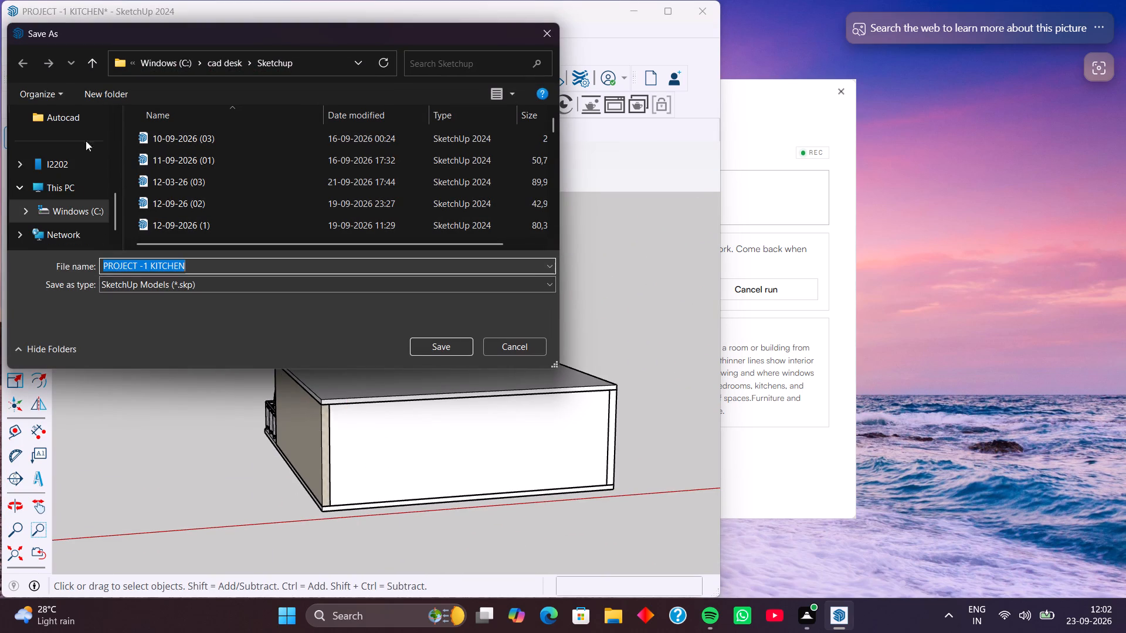
scroll(73, 215, down, 3)
scroll(77, 175, up, 3)
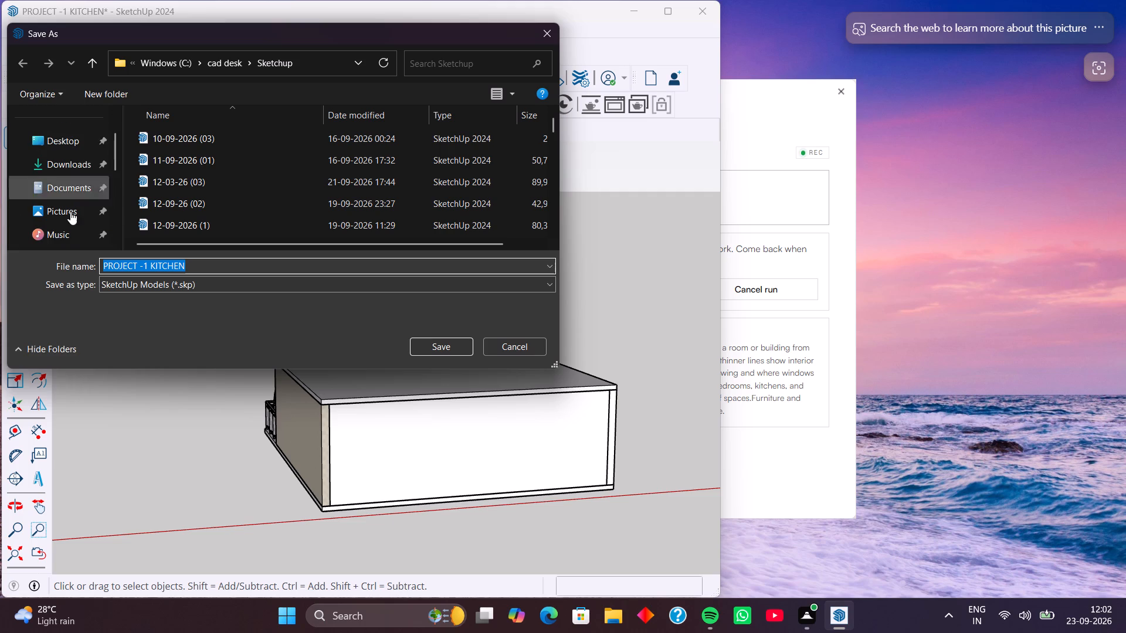
scroll(70, 215, down, 1)
click(71, 212)
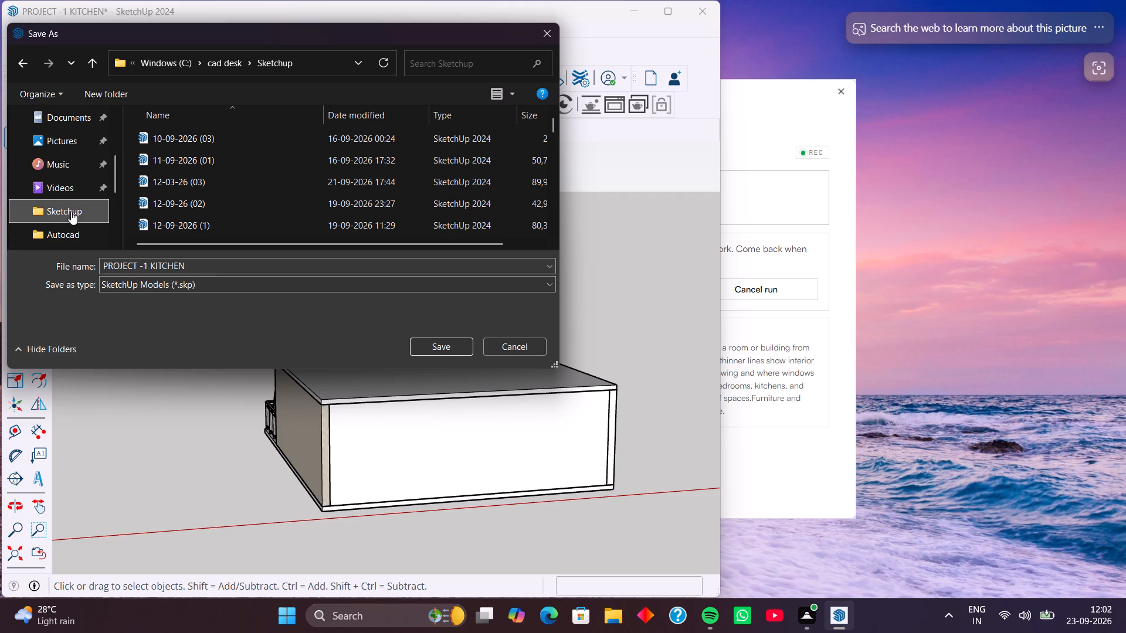
click(211, 269)
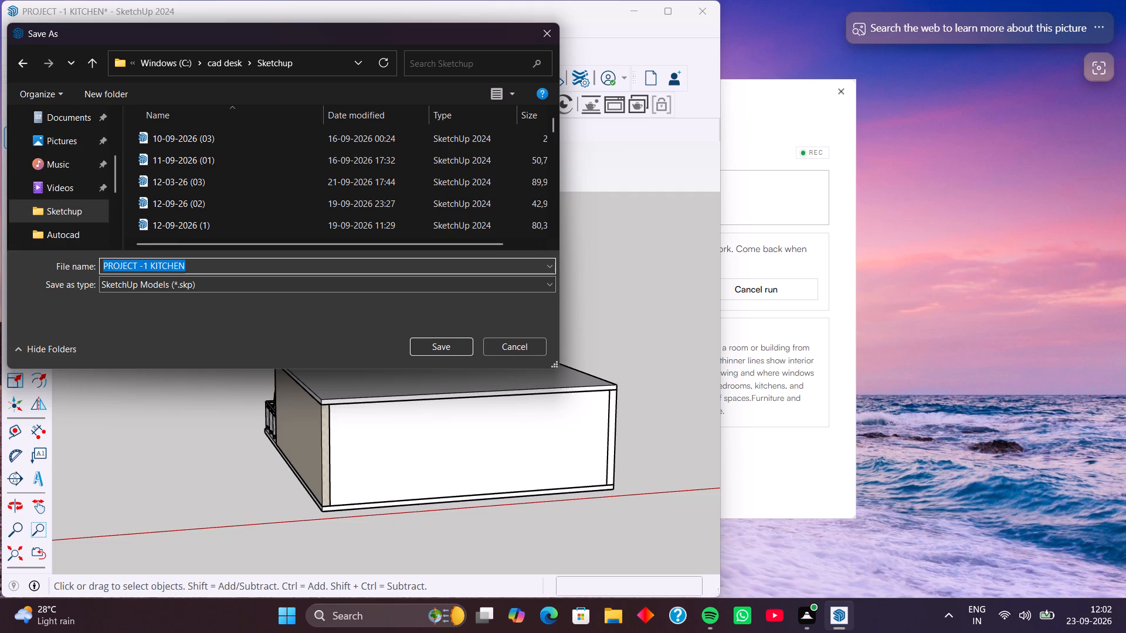
key(BackSpace)
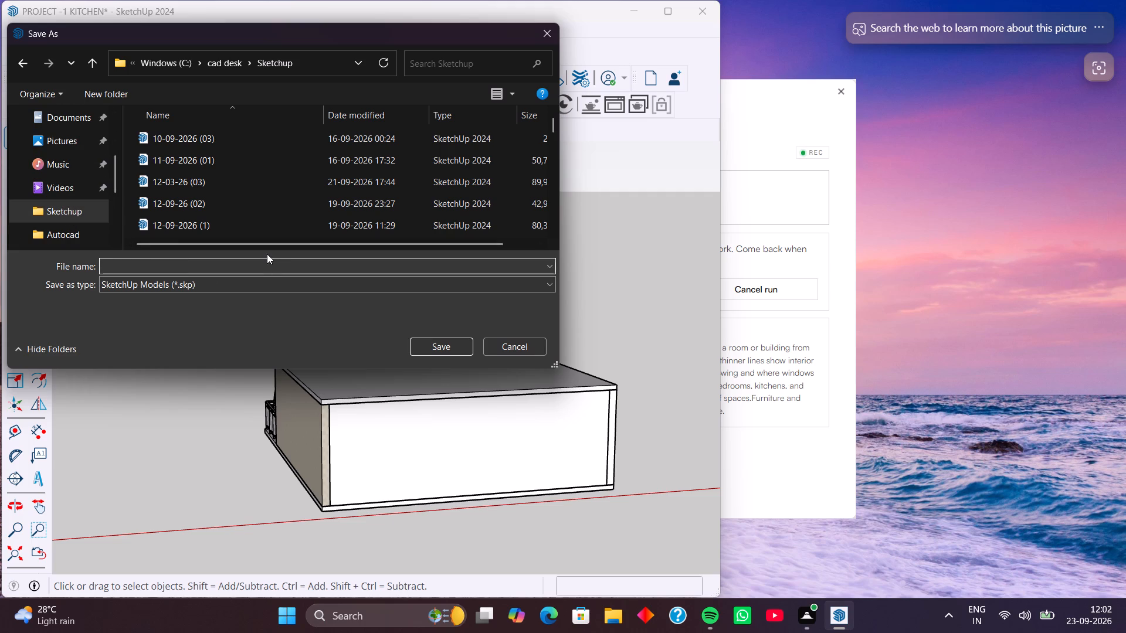
key(v)
key(space)
text(ray)
key(Return)
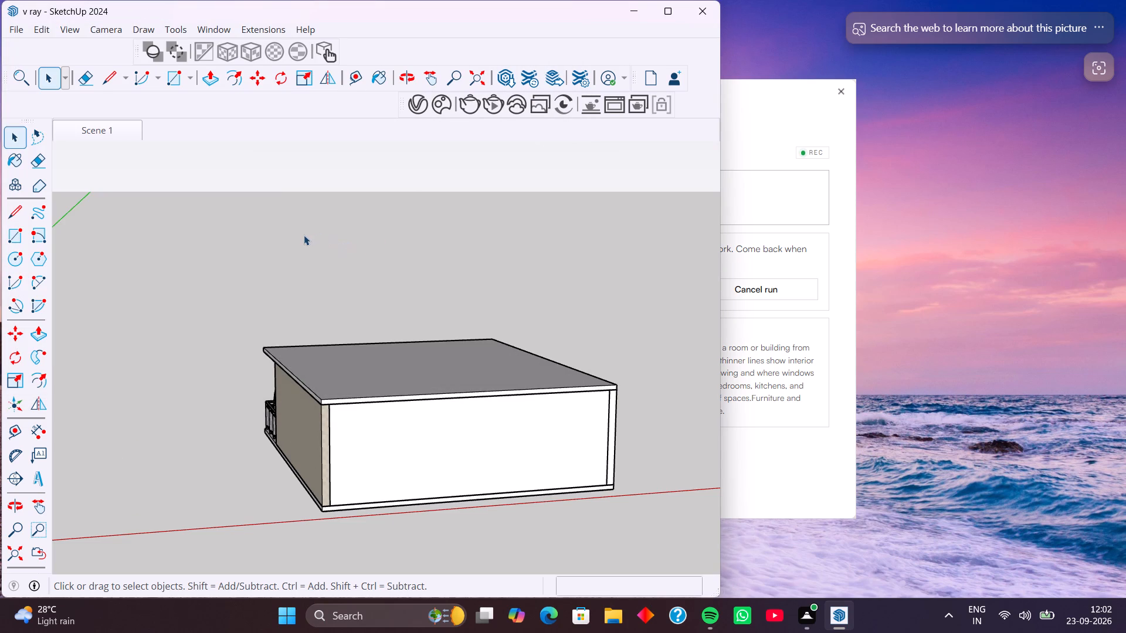
Hide the long exterior wall opposite the balcony to open up the bedroom interior.
scroll(344, 345, down, 5)
middle_drag(367, 360, 167, 328)
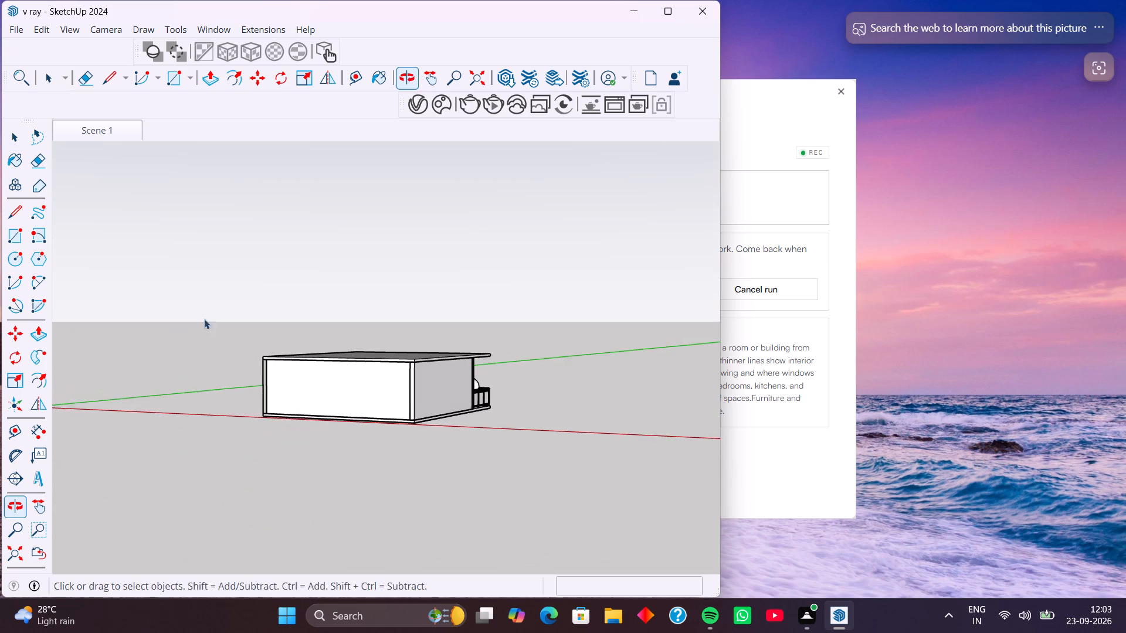
middle_drag(388, 349, 438, 421)
middle_drag(405, 403, 503, 352)
click(422, 388)
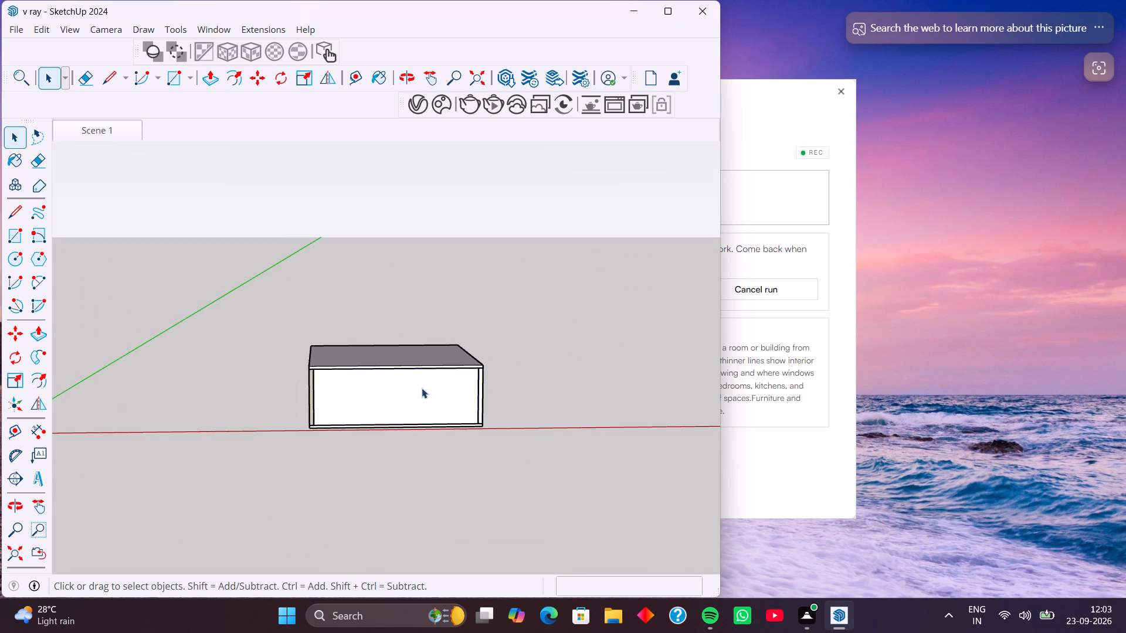
middle_drag(425, 396, 470, 360)
scroll(436, 372, up, 10)
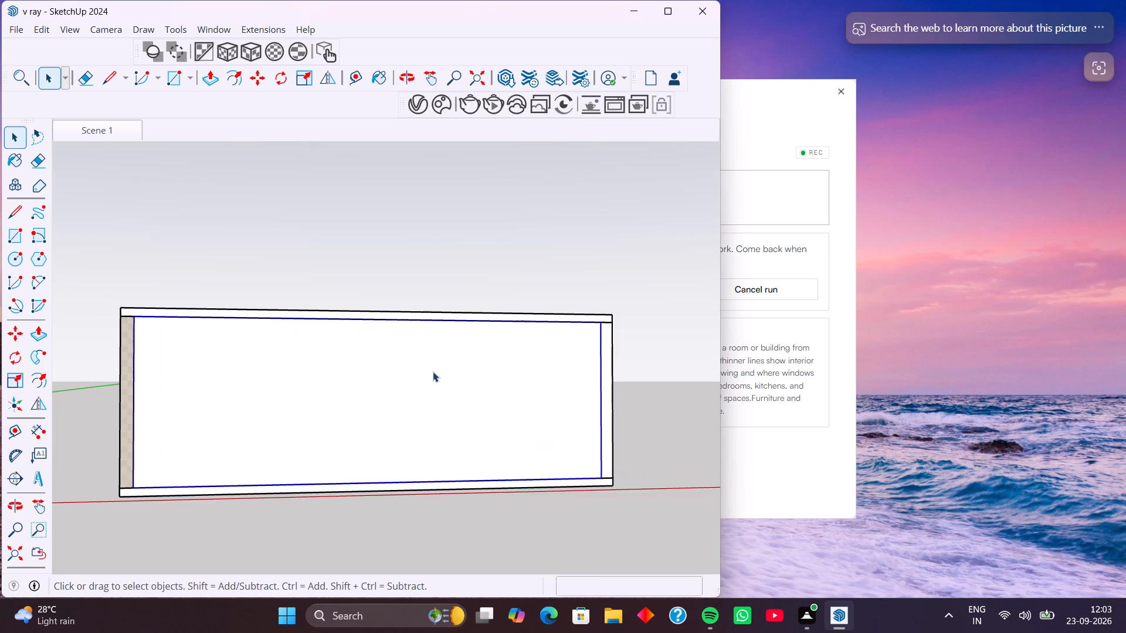
right_click(433, 372)
click(496, 50)
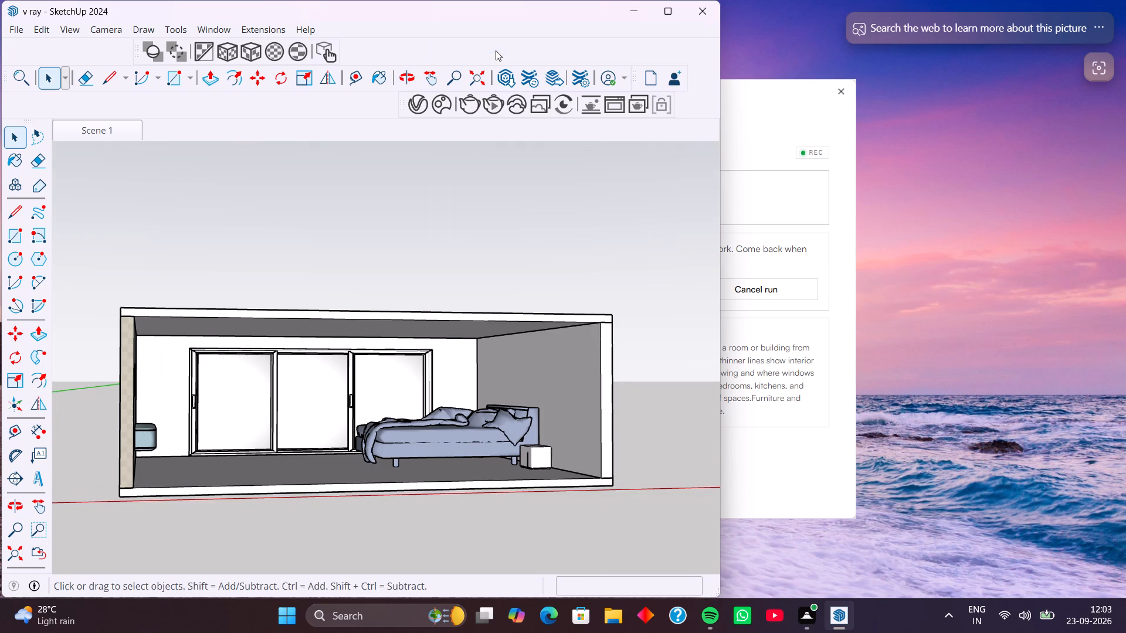
Examine the bedroom interior through the open side, including the bed, sliding doors and wall-mounted unit.
middle_drag(467, 263, 426, 335)
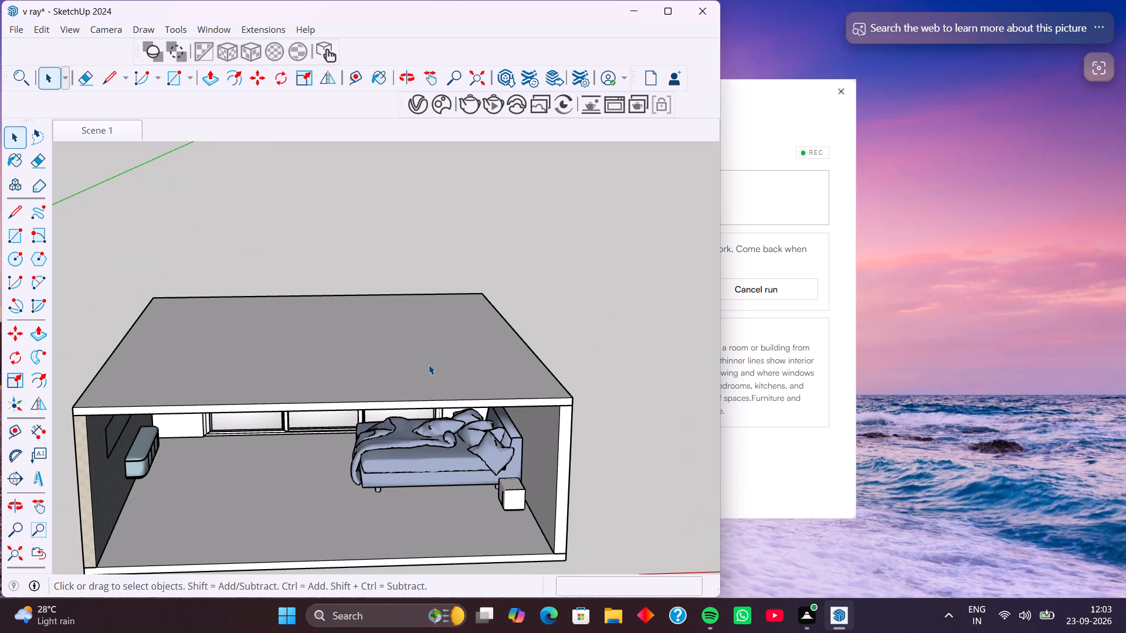
middle_drag(429, 365, 413, 249)
middle_drag(424, 281, 436, 283)
shift+middle_drag(408, 261, 429, 261)
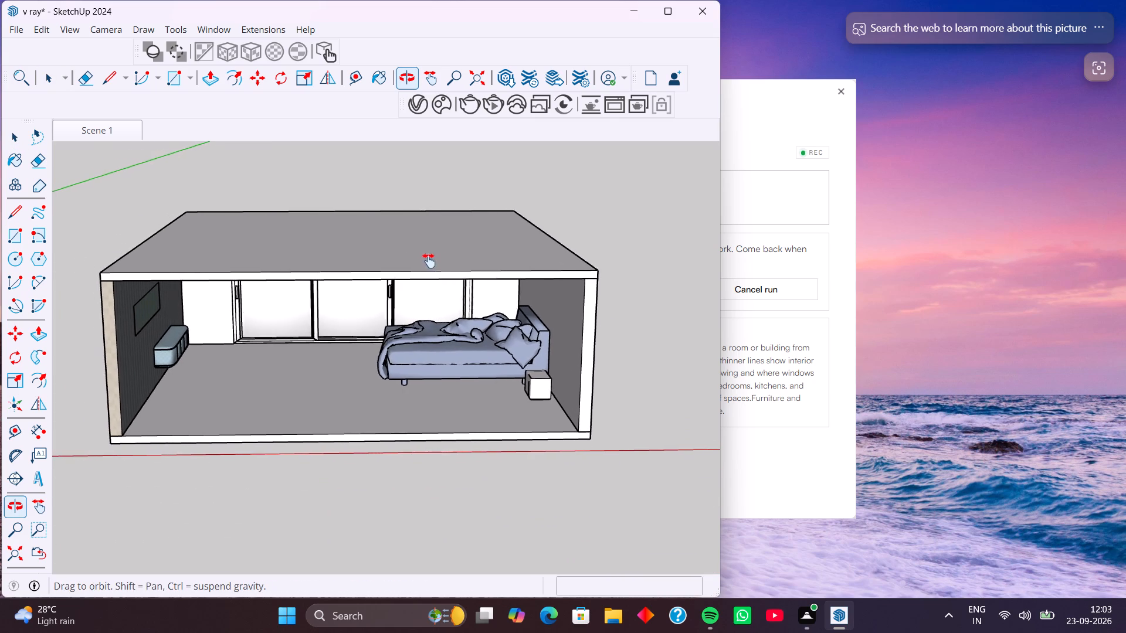
shift+middle_drag(429, 261, 449, 264)
middle_drag(399, 291, 323, 295)
scroll(236, 310, up, 4)
scroll(173, 312, down, 3)
middle_drag(313, 281, 406, 264)
middle_drag(395, 268, 359, 262)
middle_drag(359, 262, 326, 265)
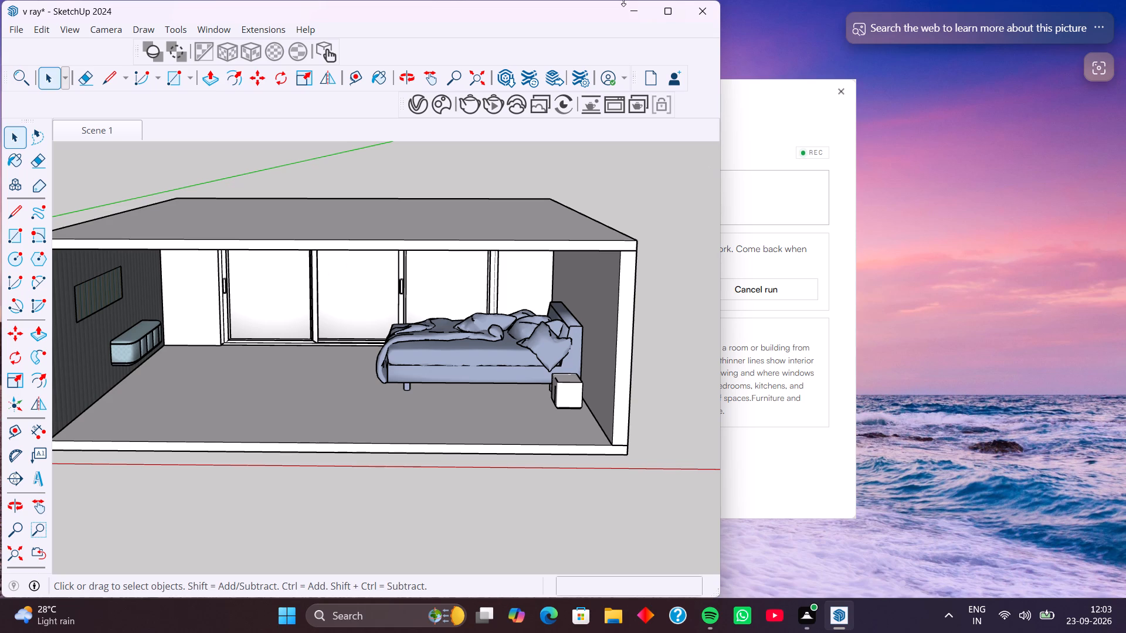
Maximize the window and restore the saved Scene 1 view of the bedroom.
click(664, 11)
middle_drag(654, 325, 660, 311)
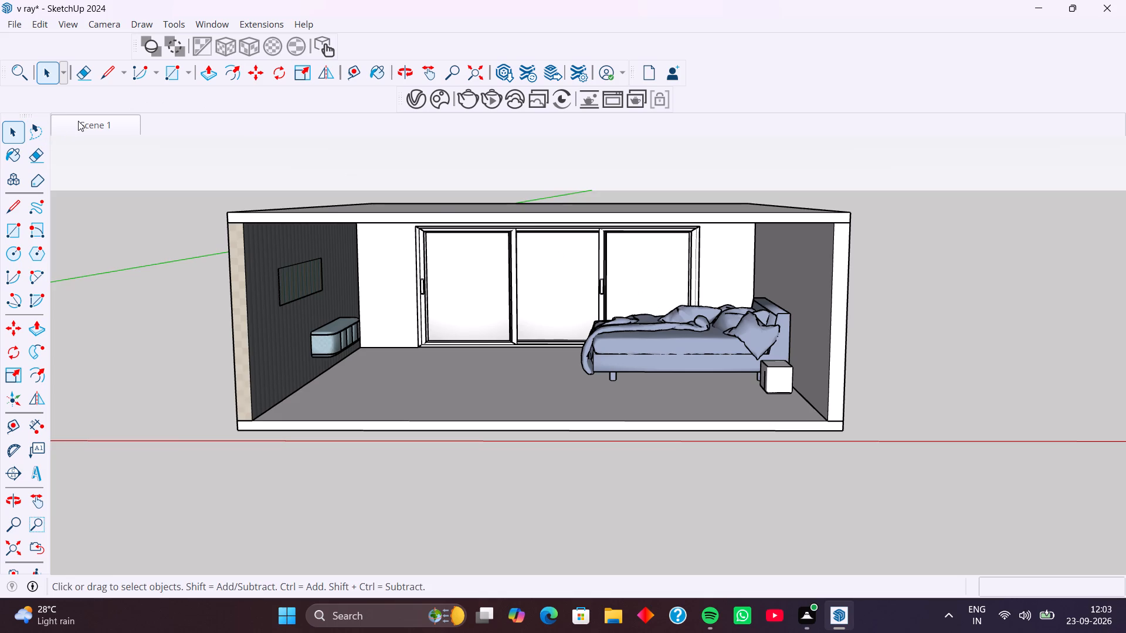
click(82, 122)
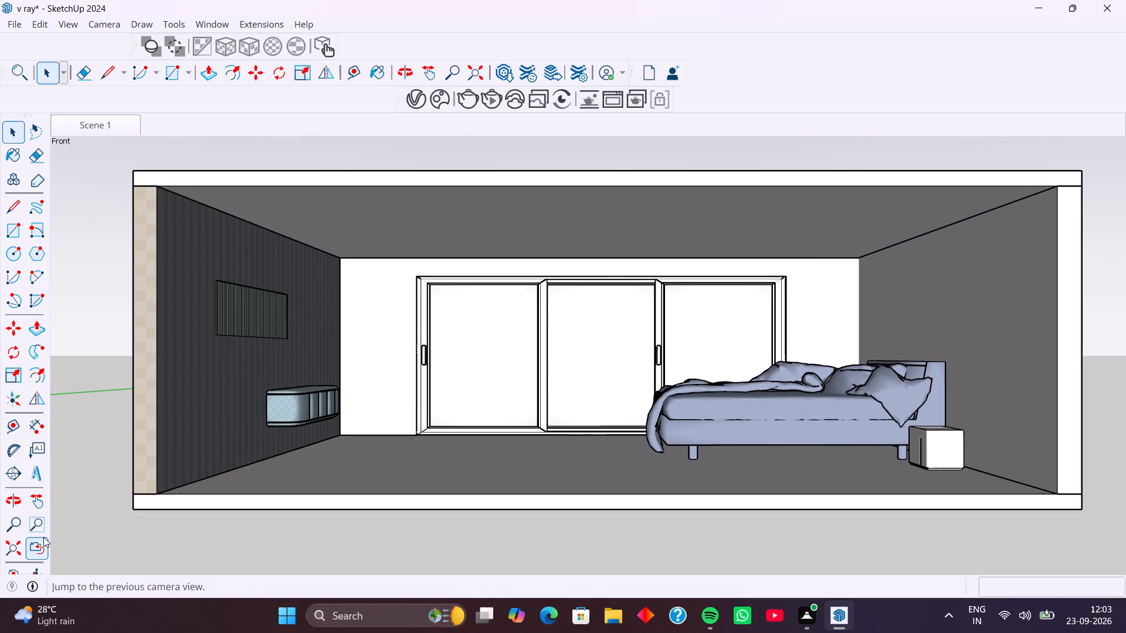
Place a section plane locked perpendicular to the green axis through the front of the bedroom, keeping the default name and symbol.
click(12, 474)
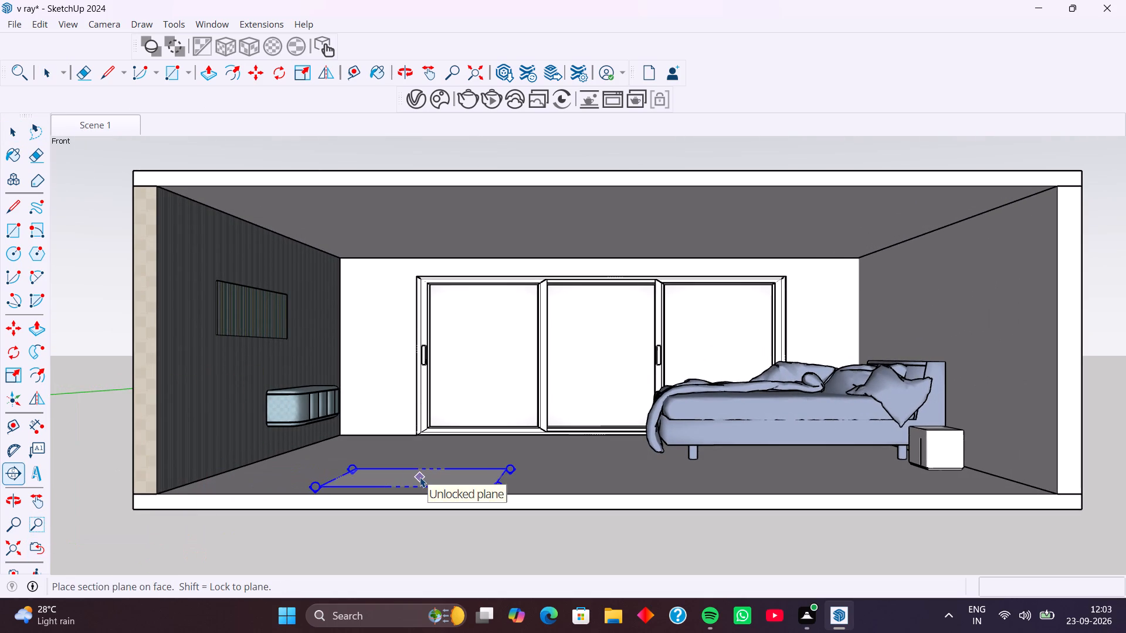
key(Up)
key(Down)
key(Left)
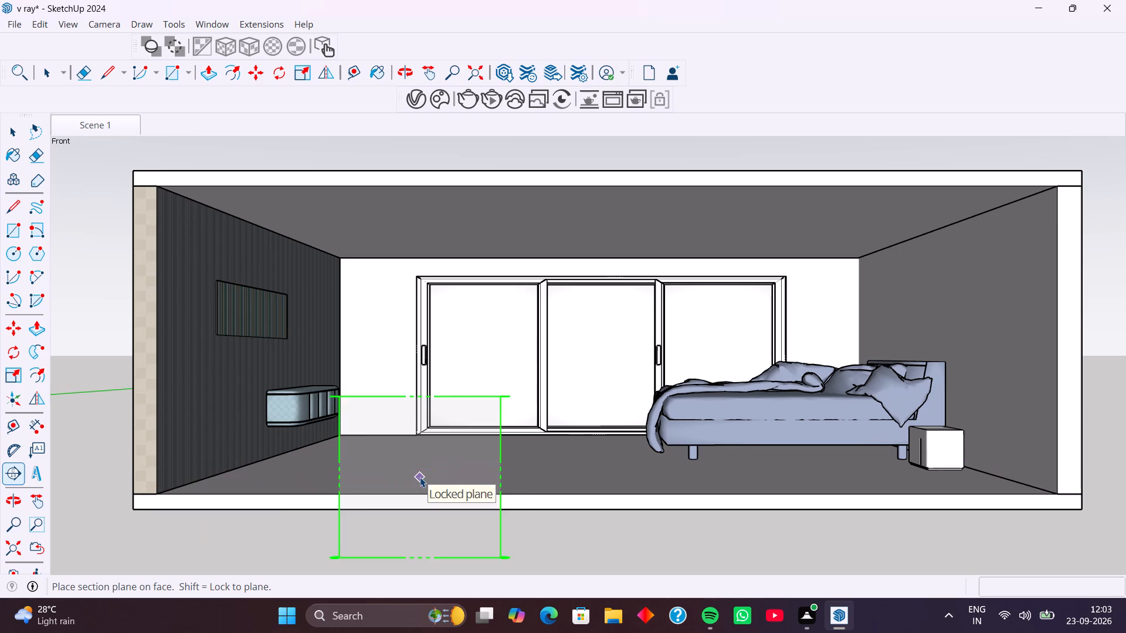
click(447, 471)
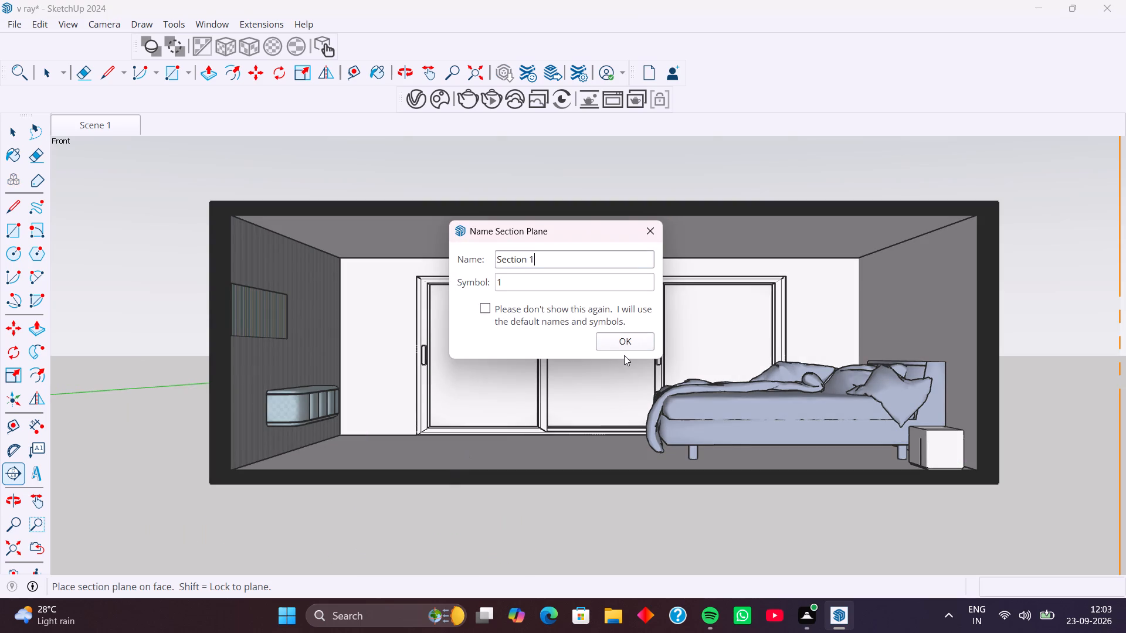
click(628, 346)
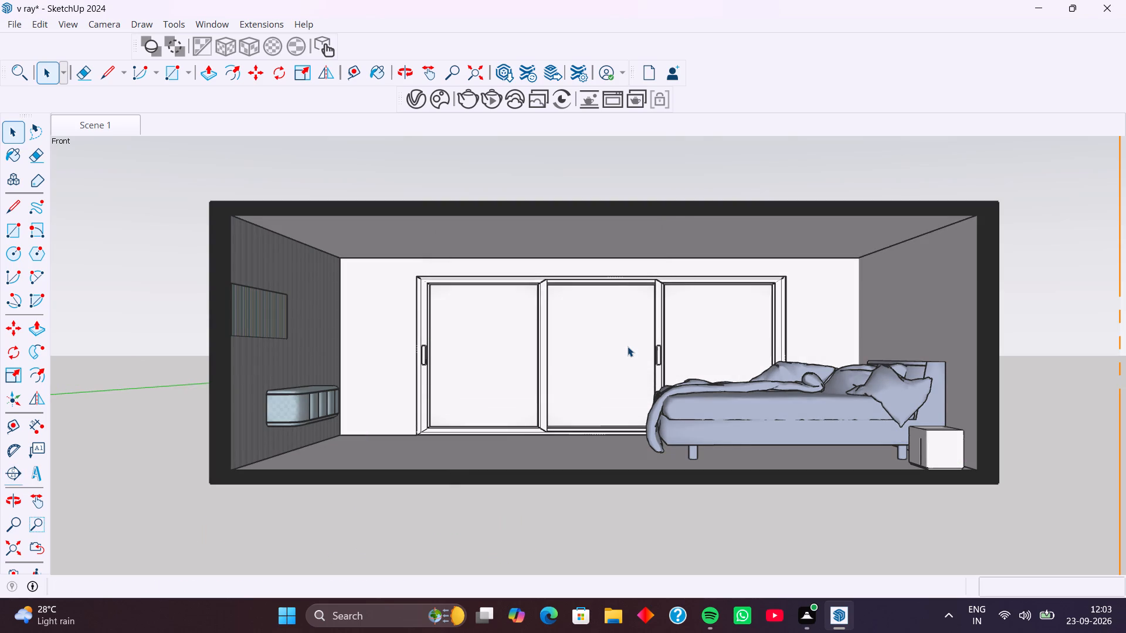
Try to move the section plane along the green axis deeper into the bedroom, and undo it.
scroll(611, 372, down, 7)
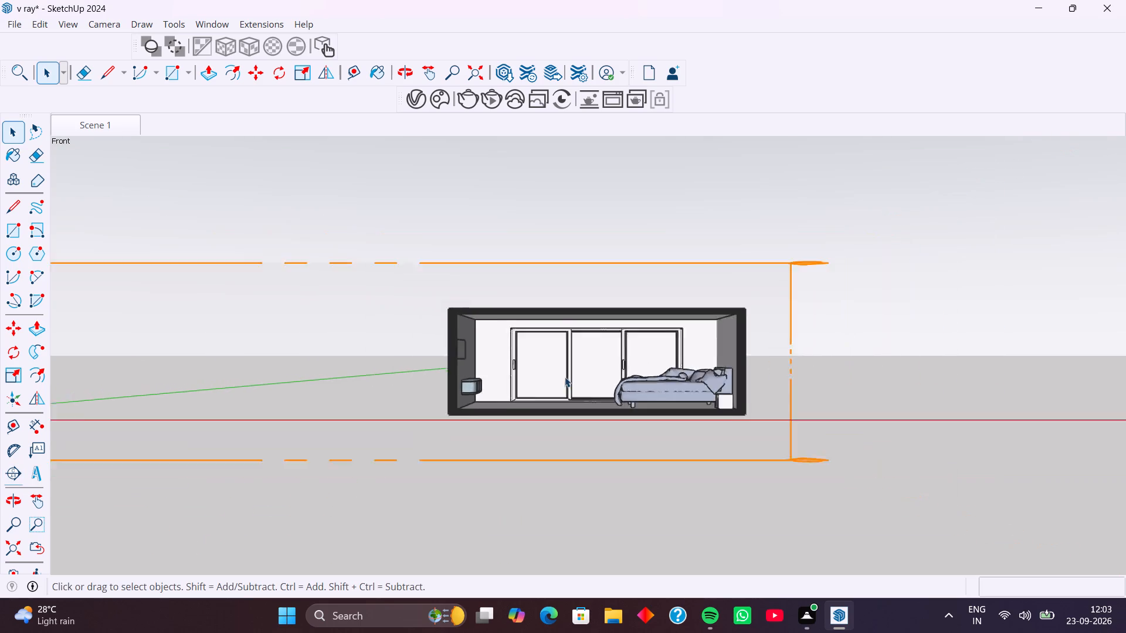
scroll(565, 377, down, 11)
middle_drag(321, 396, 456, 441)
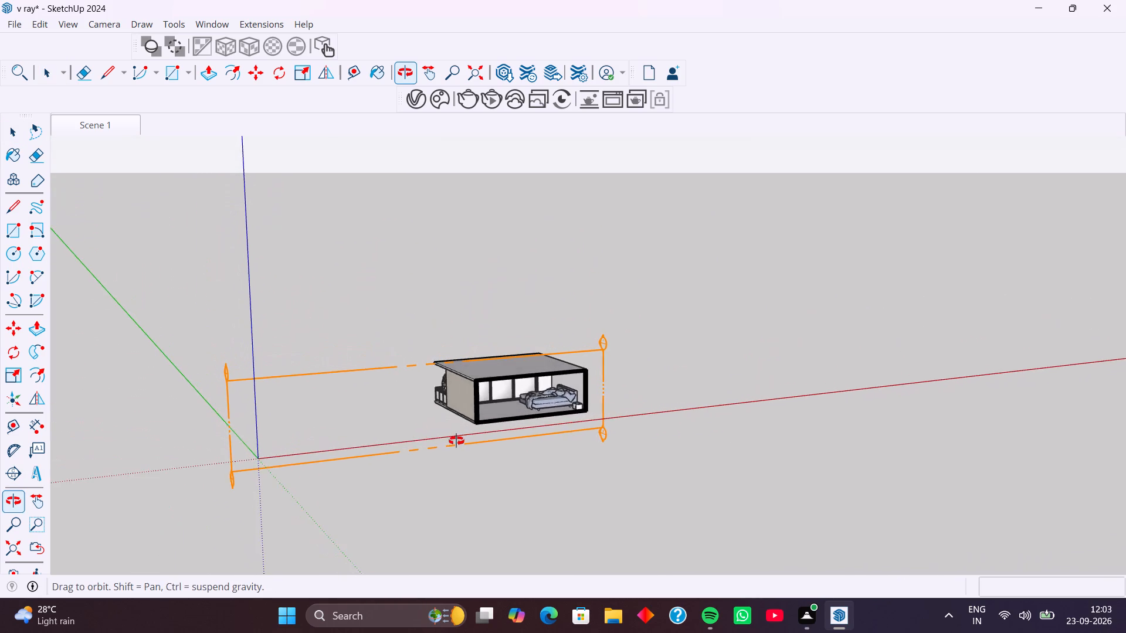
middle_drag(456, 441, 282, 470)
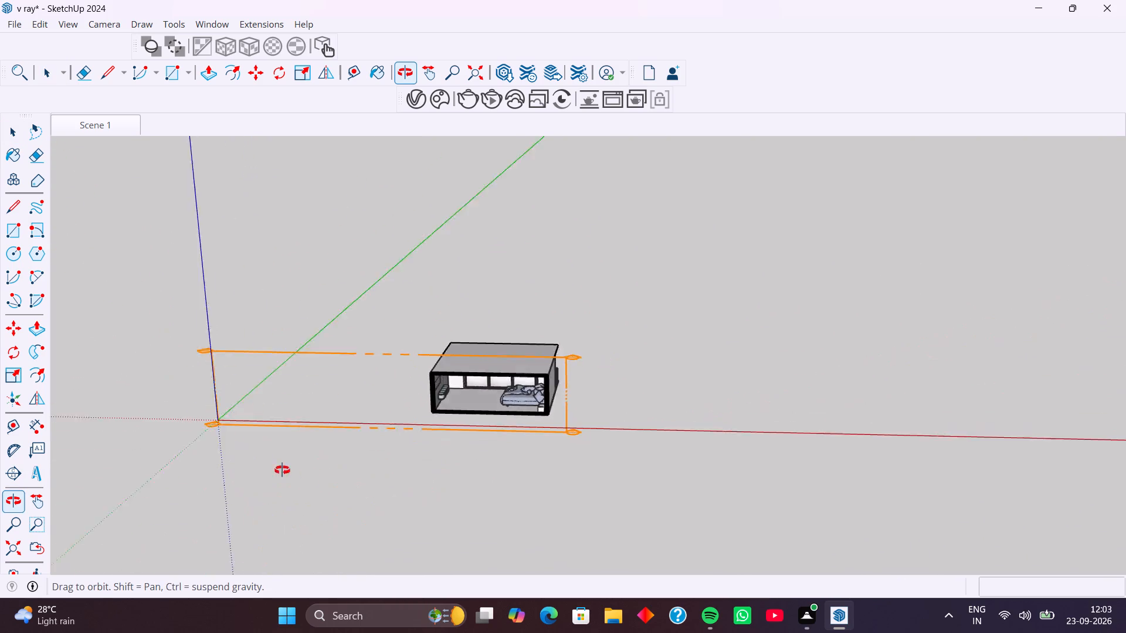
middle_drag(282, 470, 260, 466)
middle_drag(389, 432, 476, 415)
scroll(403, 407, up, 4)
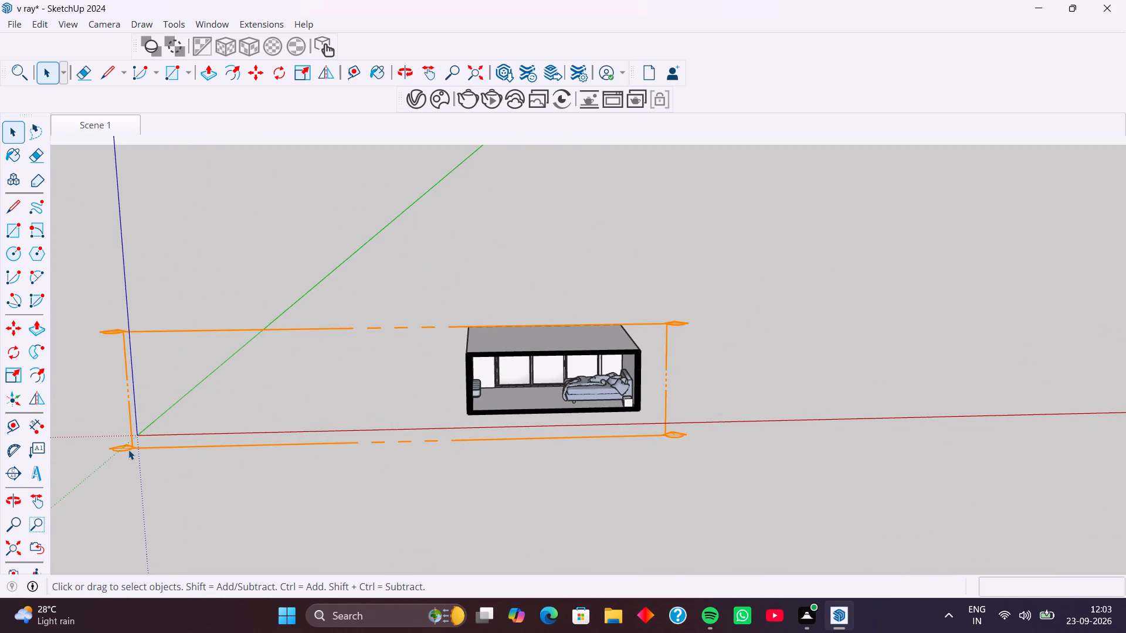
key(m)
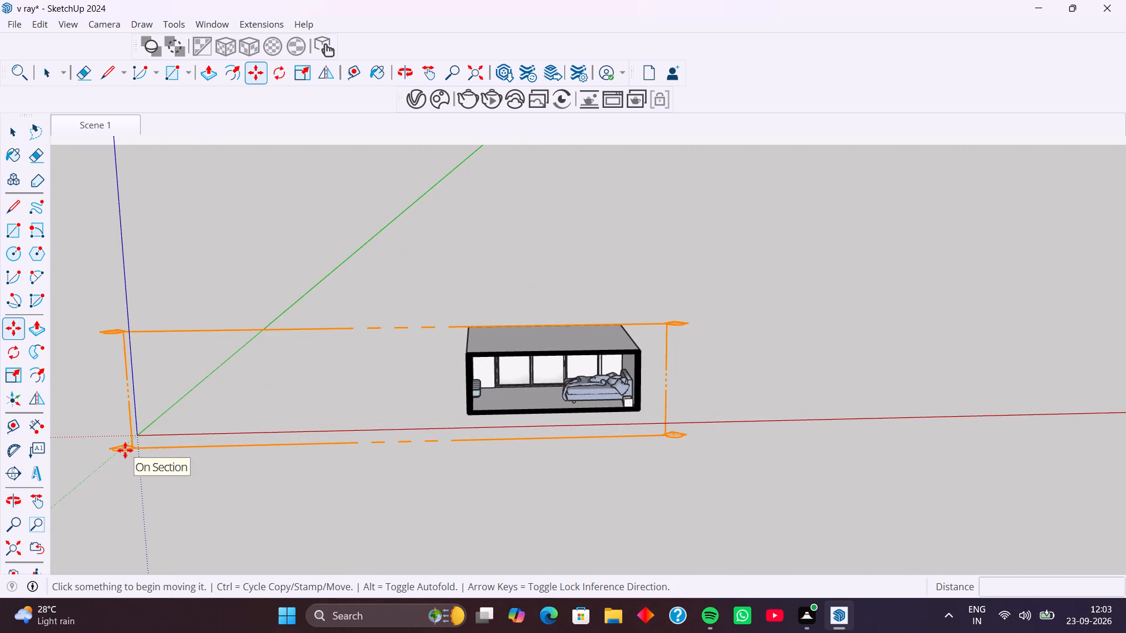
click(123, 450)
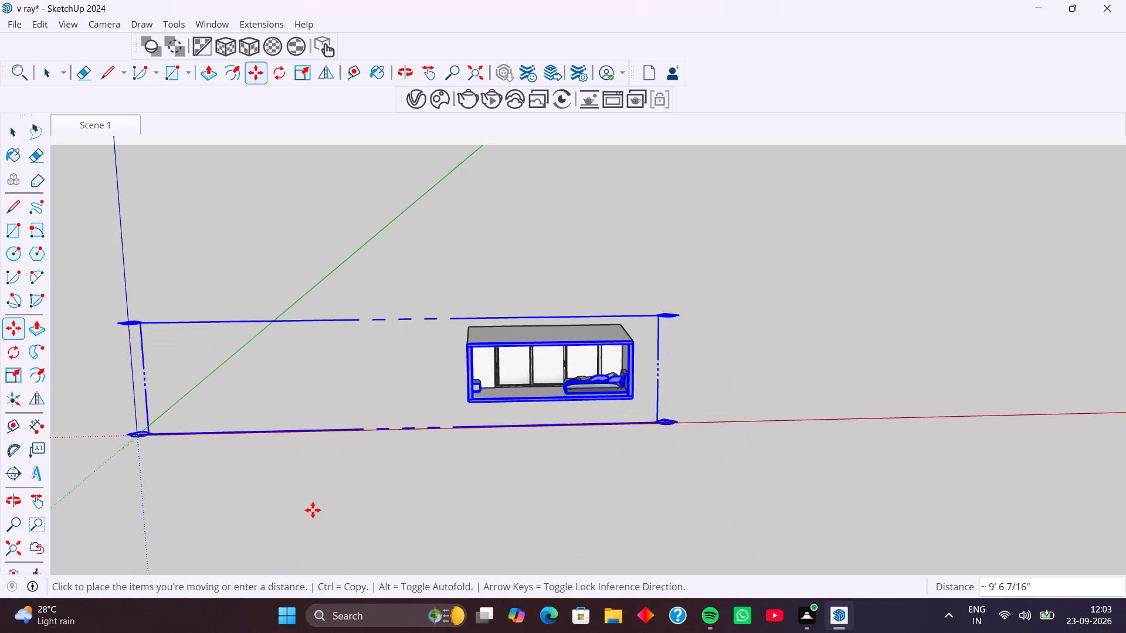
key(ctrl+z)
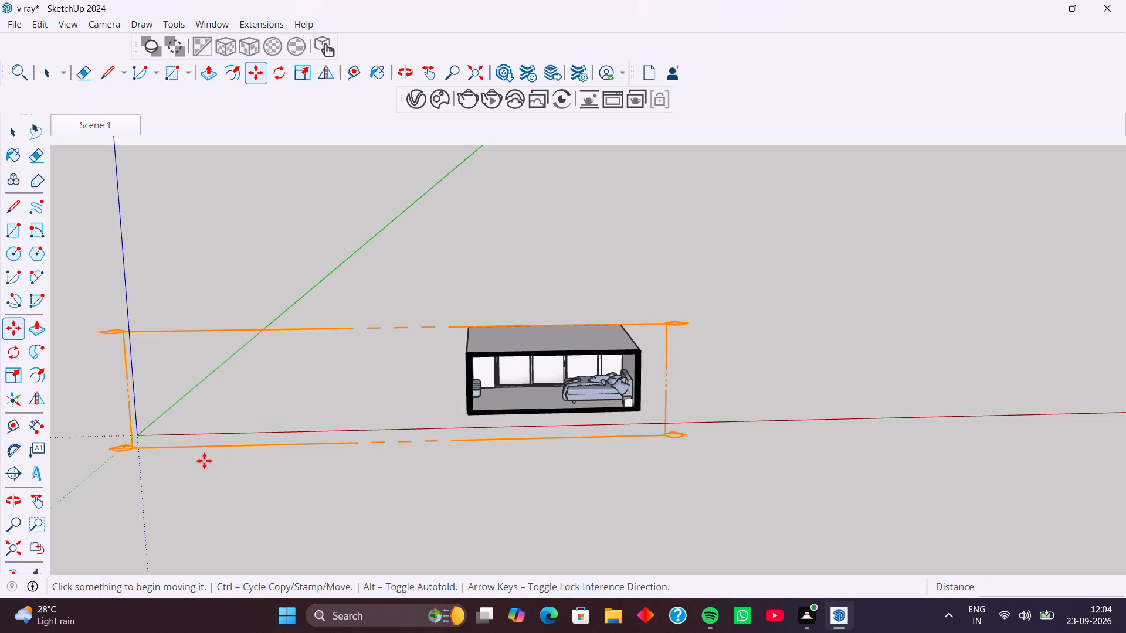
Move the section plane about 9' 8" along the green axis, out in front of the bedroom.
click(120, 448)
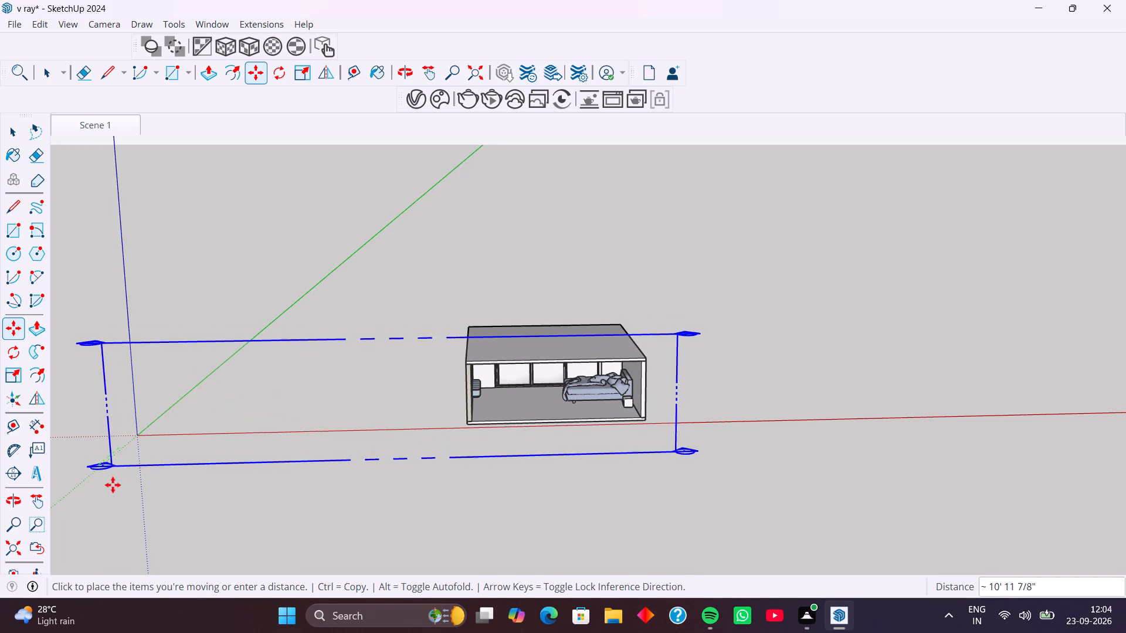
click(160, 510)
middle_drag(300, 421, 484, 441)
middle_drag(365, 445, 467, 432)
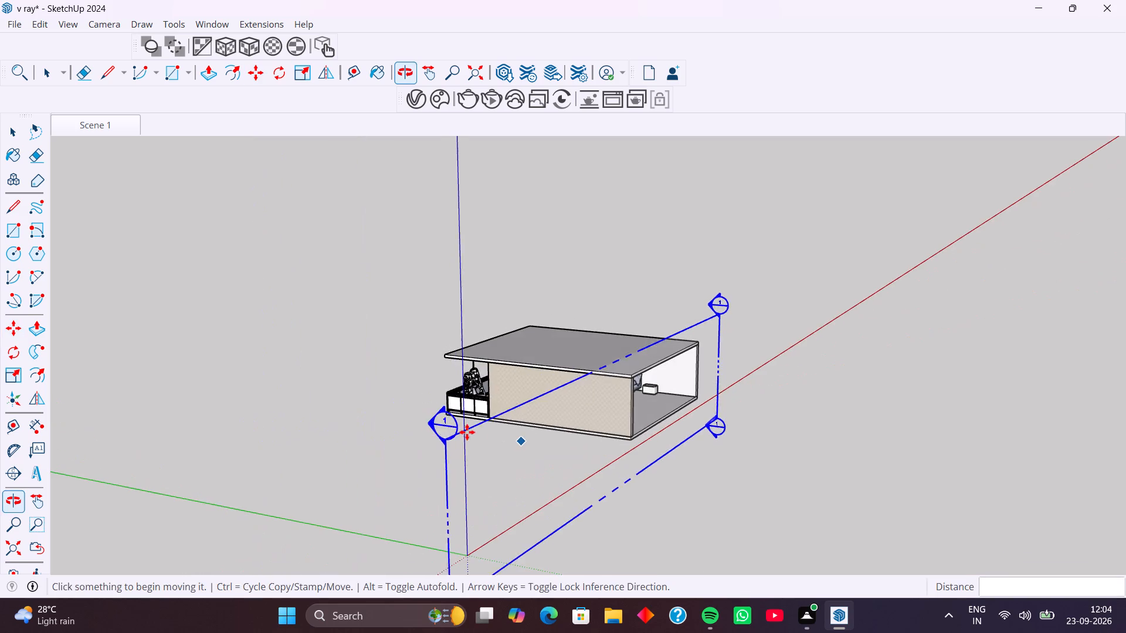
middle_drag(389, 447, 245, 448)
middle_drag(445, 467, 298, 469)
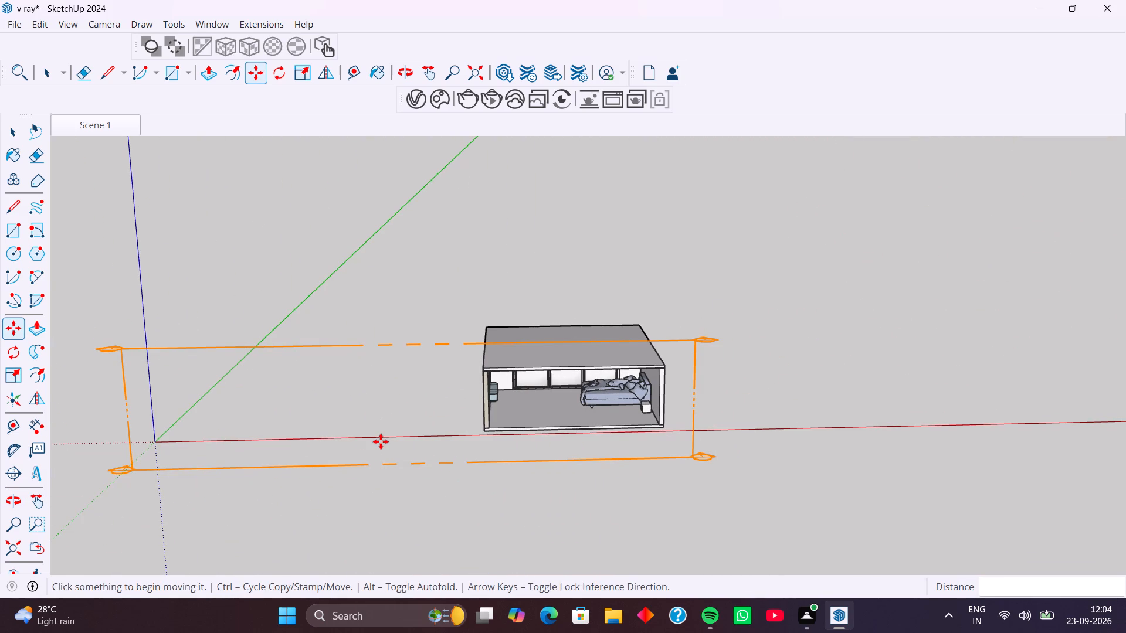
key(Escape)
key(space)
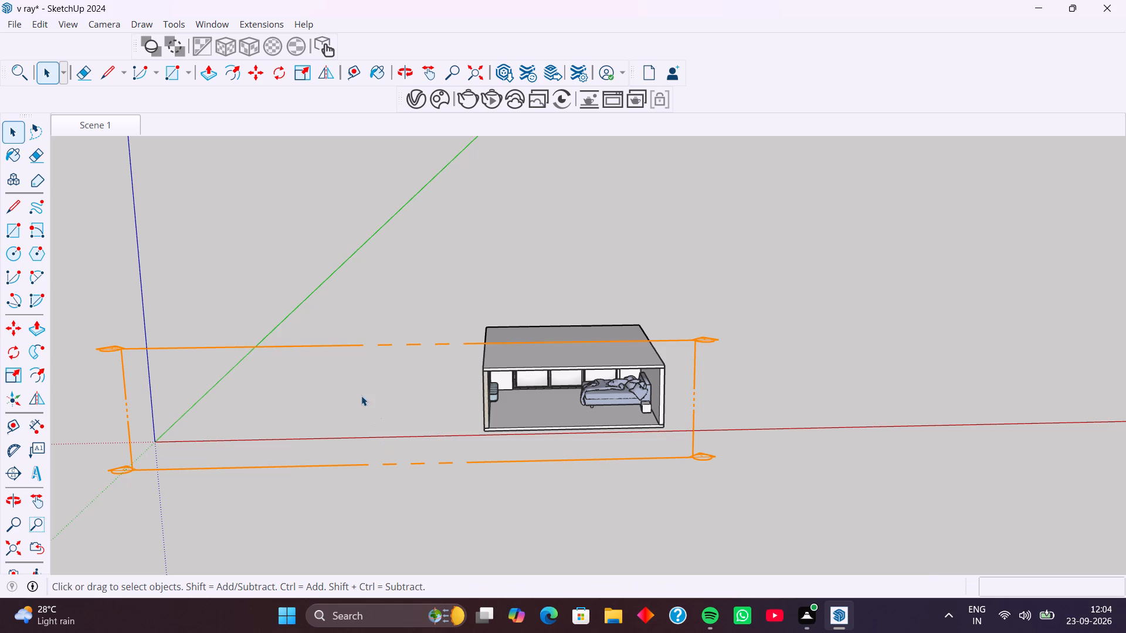
Delete the section plane in front of the bedroom.
click(360, 328)
drag(360, 328, 327, 363)
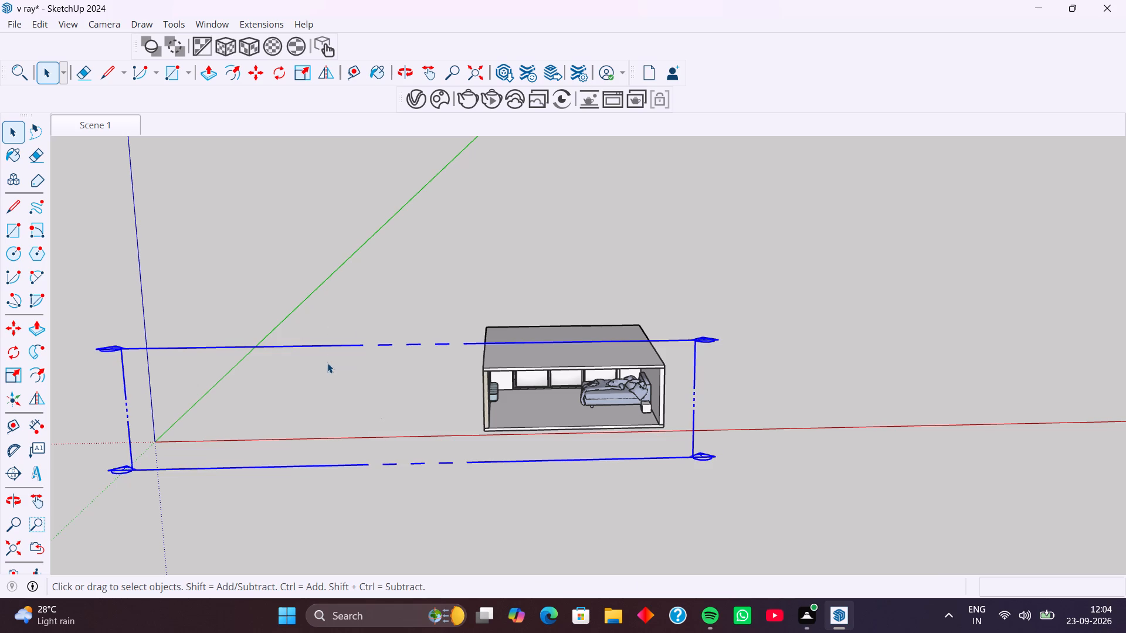
key(Delete)
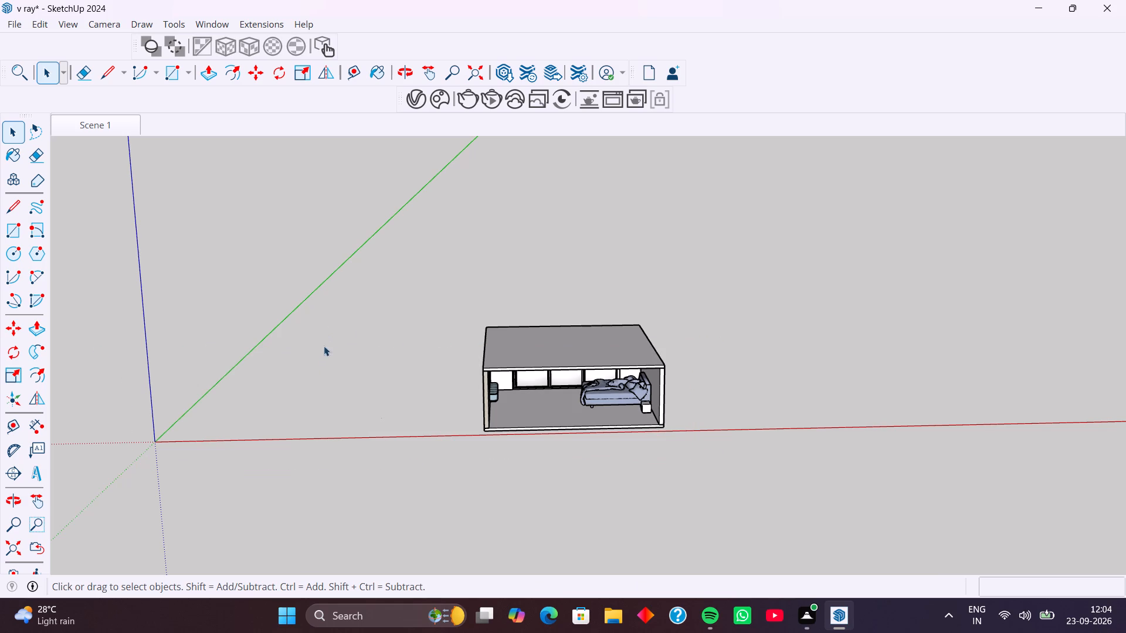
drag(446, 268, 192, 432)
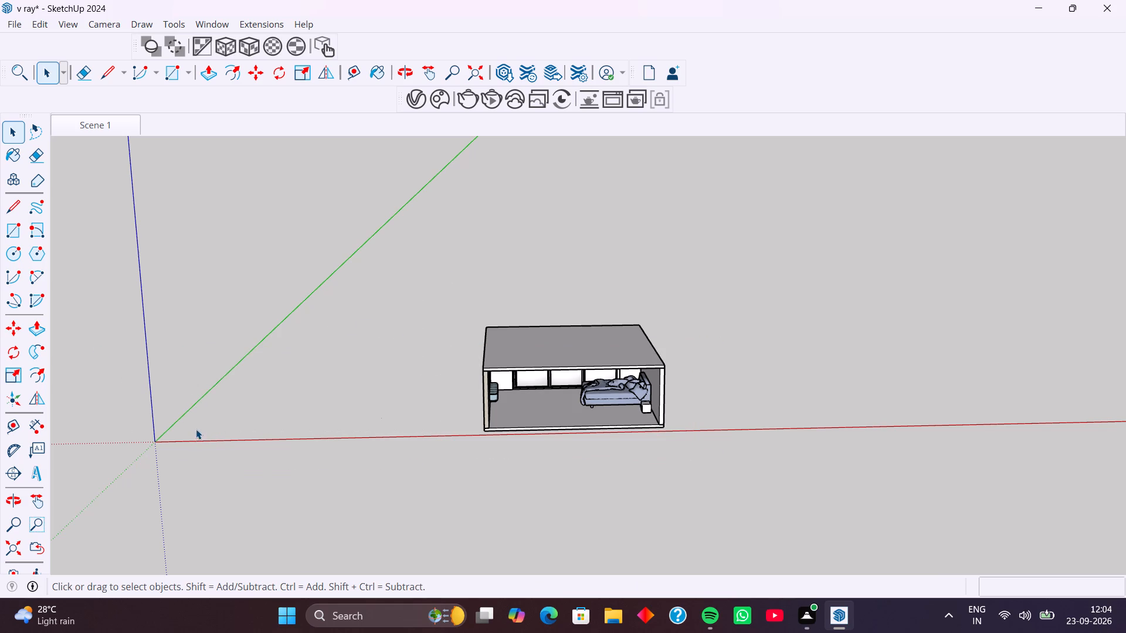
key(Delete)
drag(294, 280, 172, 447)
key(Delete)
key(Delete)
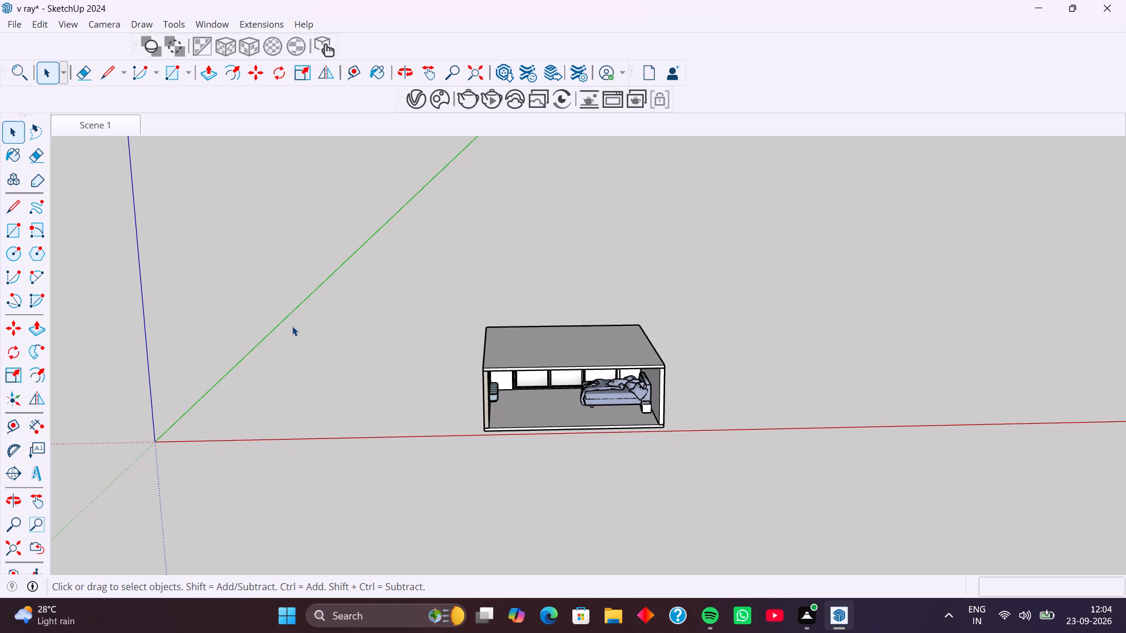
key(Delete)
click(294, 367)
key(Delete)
From the Scene 1 view, place a section plane locked perpendicular to the green axis at the bedroom's front, keeping the default name and symbol.
click(111, 129)
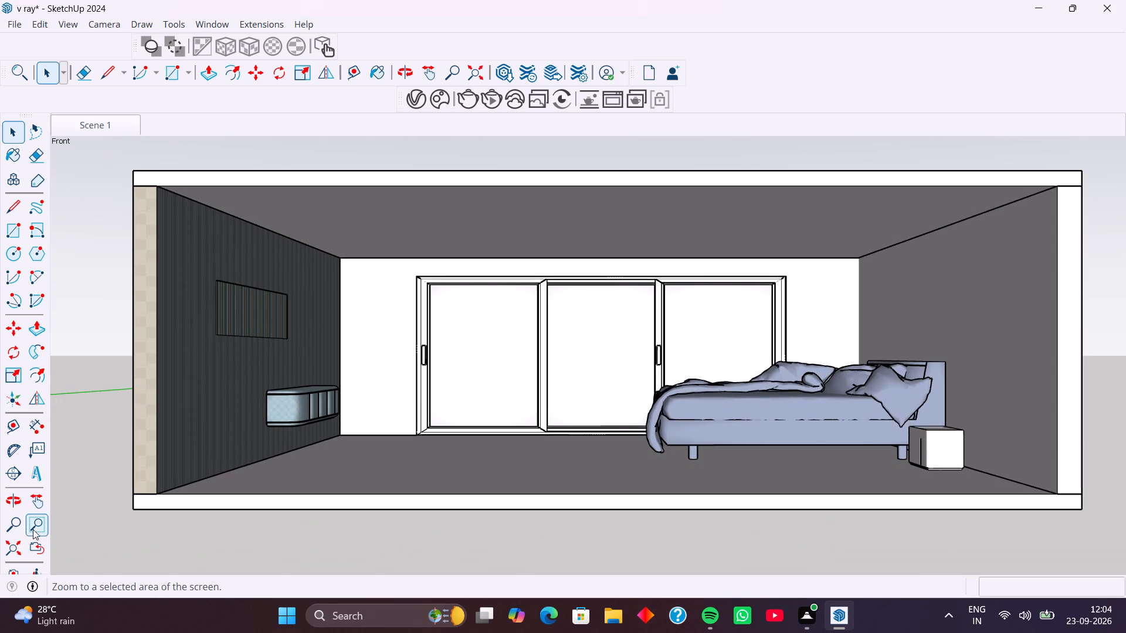
click(16, 472)
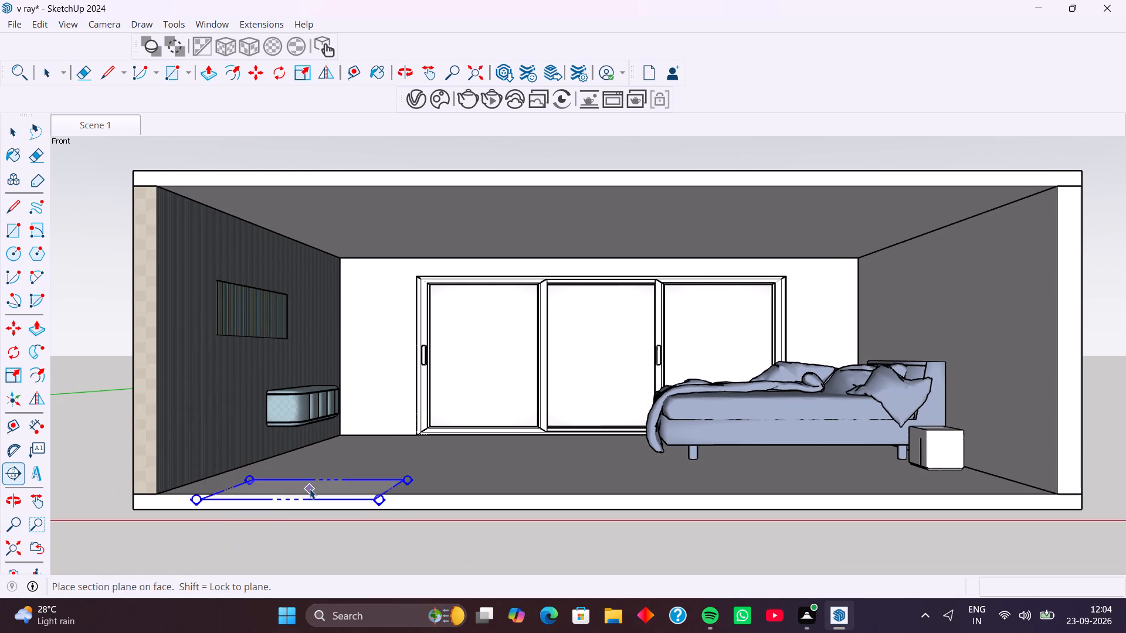
key(Left)
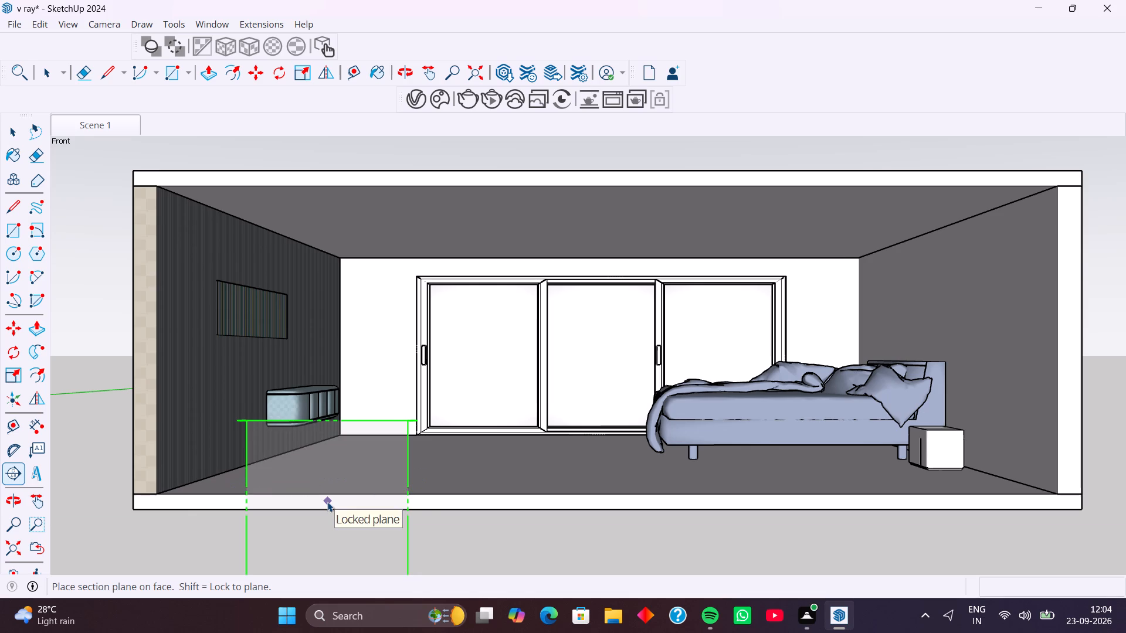
click(433, 489)
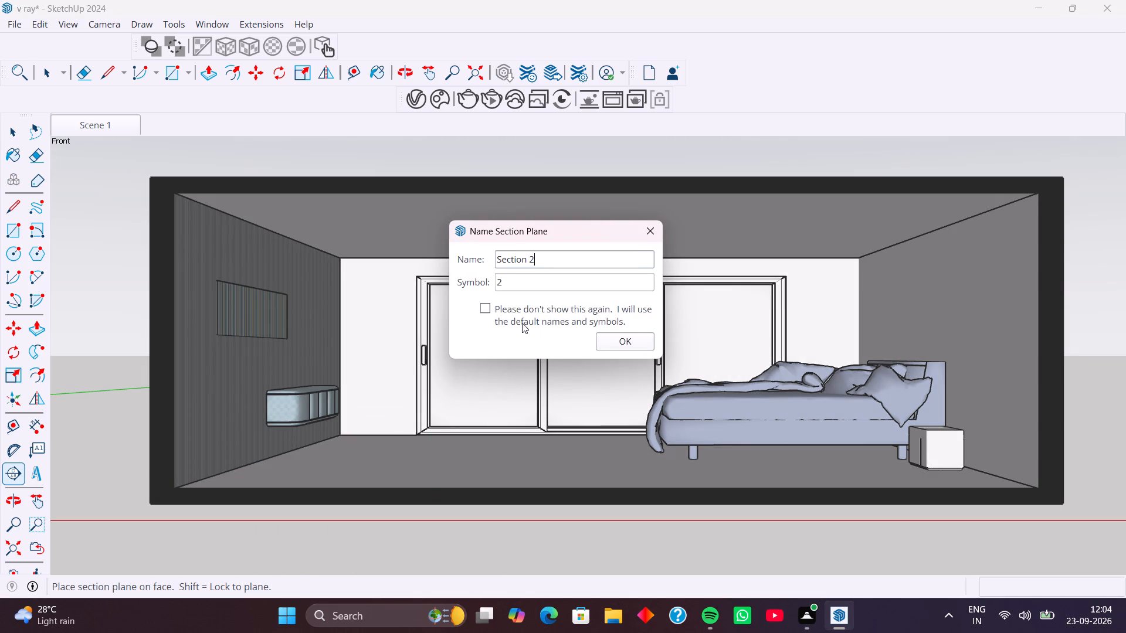
click(629, 338)
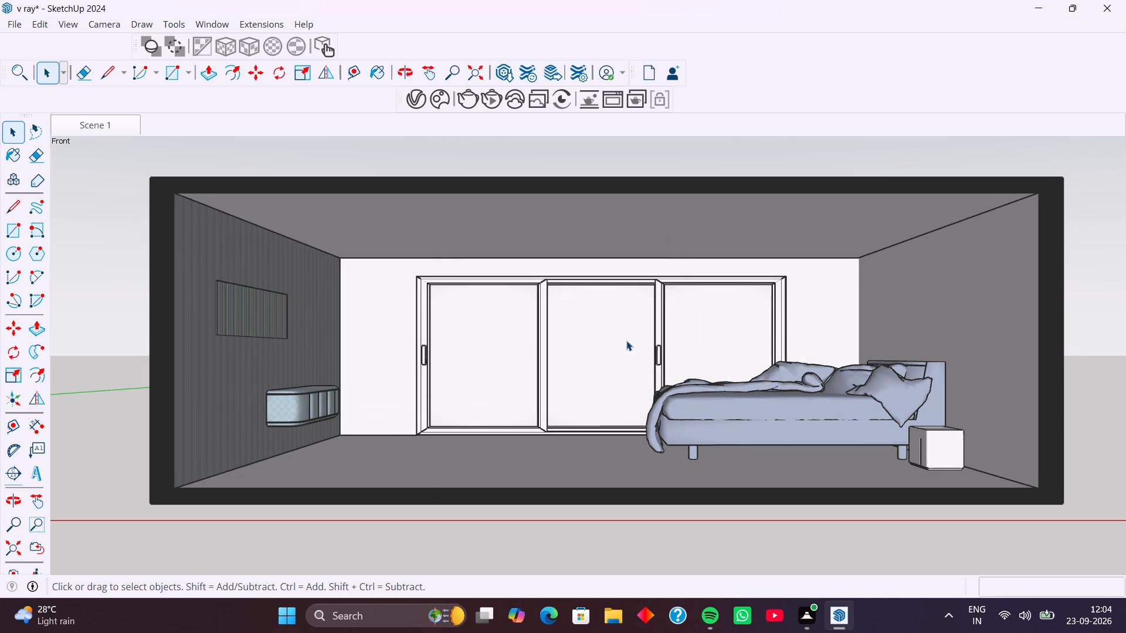
Set the camera's field of view to 45 degrees for the sectioned bedroom.
scroll(598, 348, down, 5)
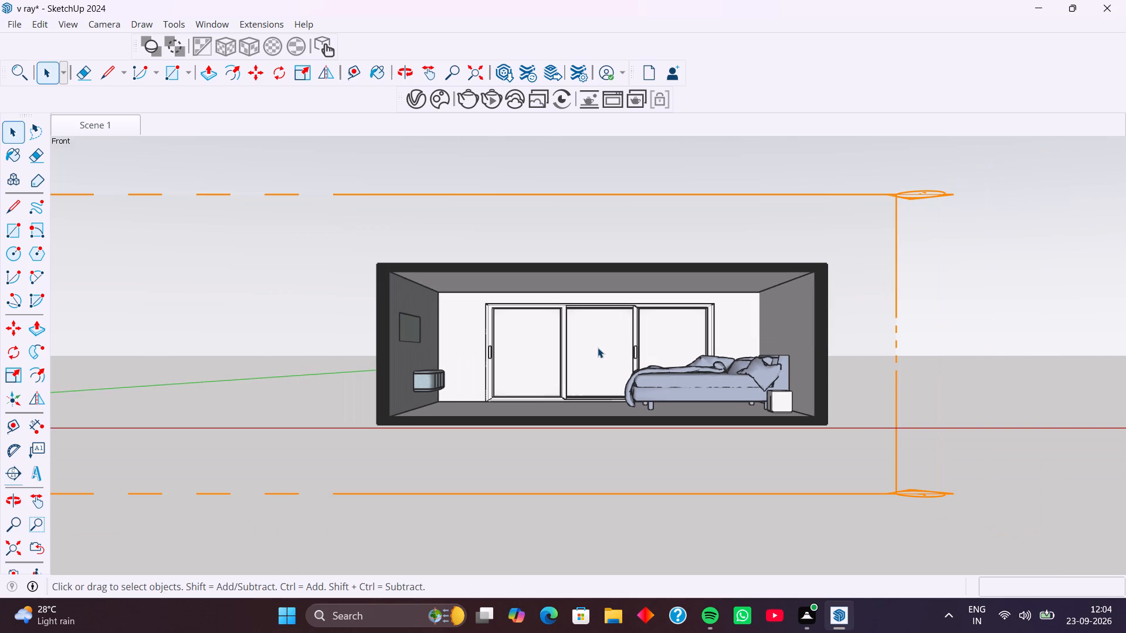
middle_drag(629, 383, 633, 408)
scroll(625, 409, down, 2)
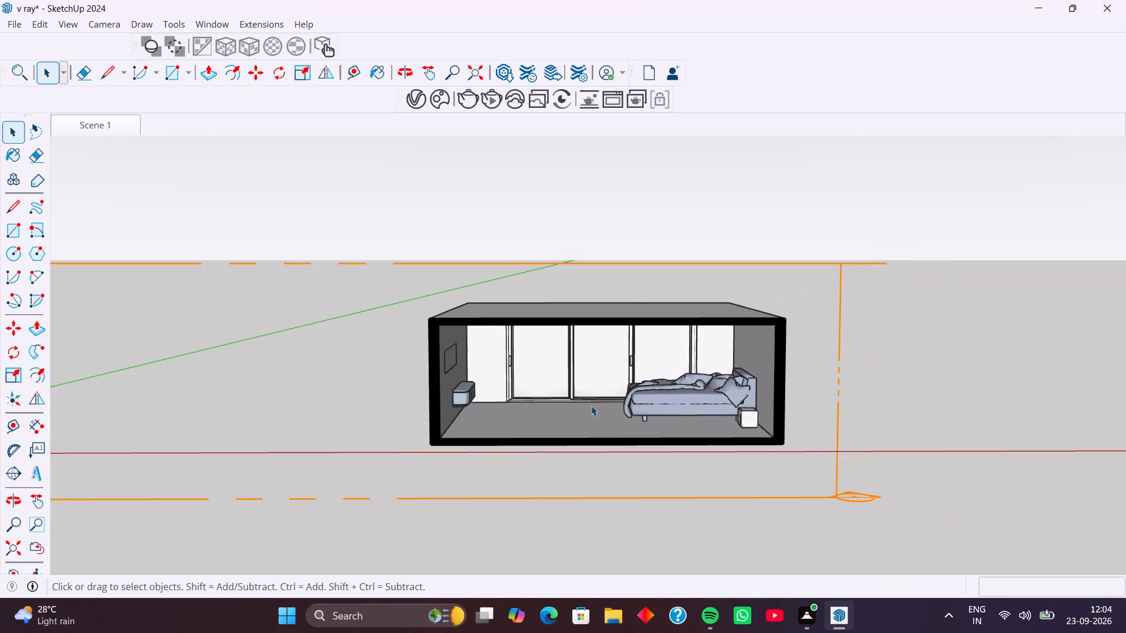
scroll(591, 406, down, 1)
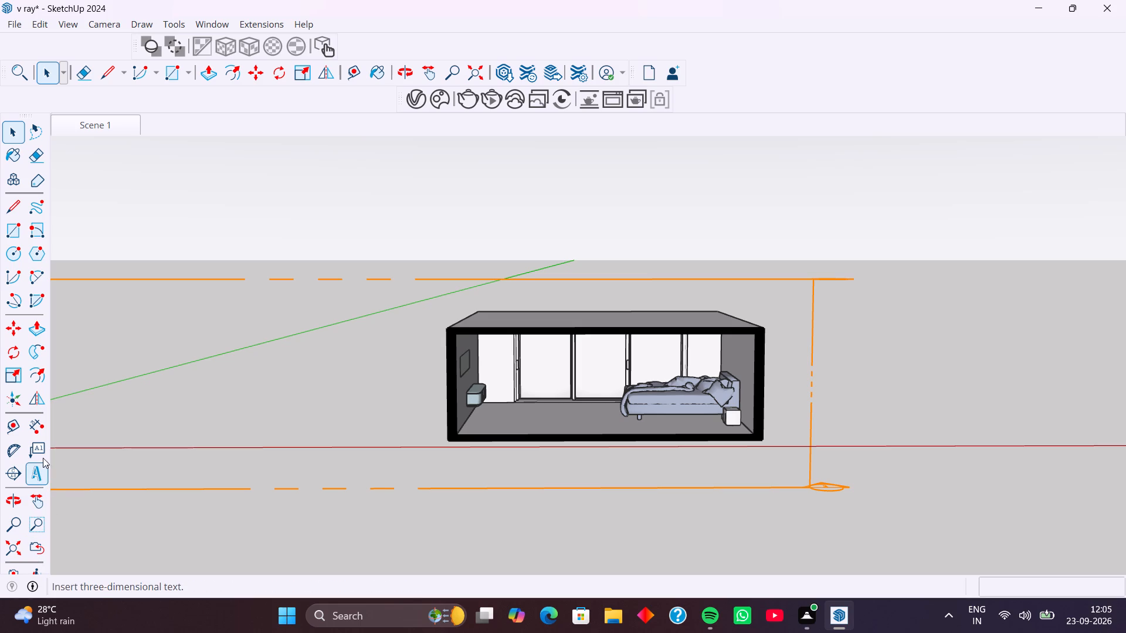
drag(30, 118, 31, 108)
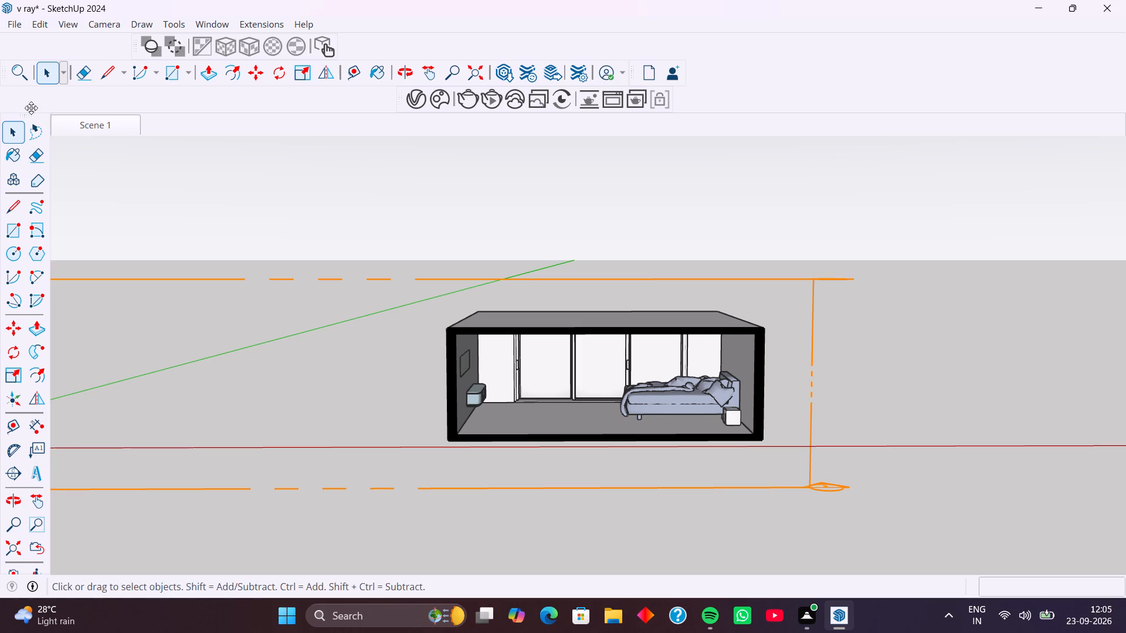
drag(31, 108, 32, 95)
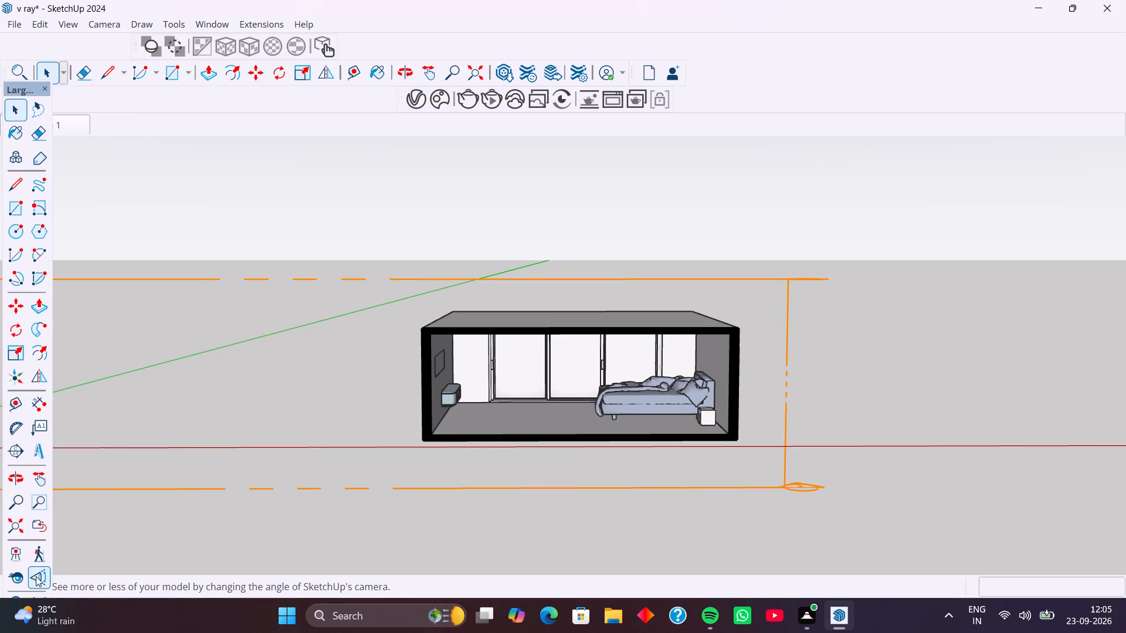
click(36, 576)
drag(493, 464, 503, 392)
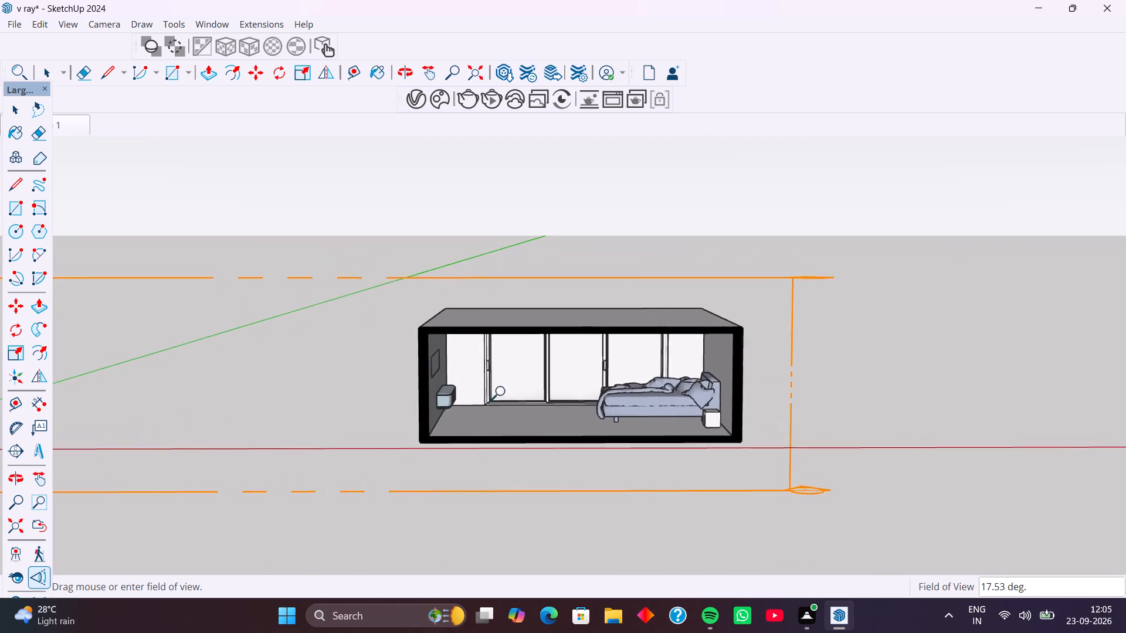
drag(503, 392, 487, 407)
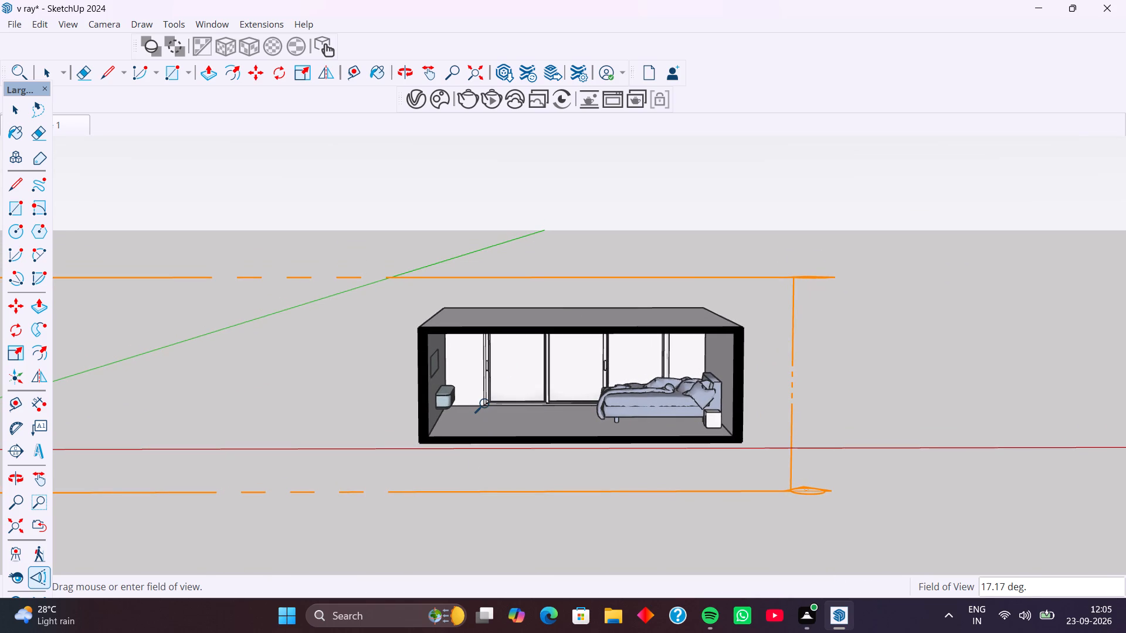
text(45)
key(Return)
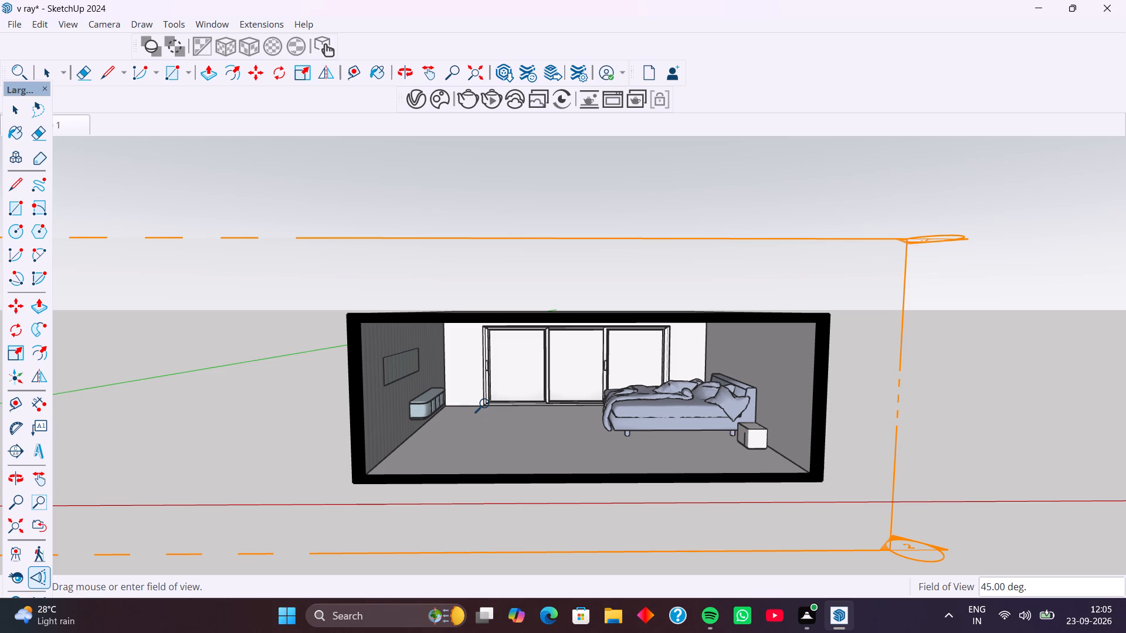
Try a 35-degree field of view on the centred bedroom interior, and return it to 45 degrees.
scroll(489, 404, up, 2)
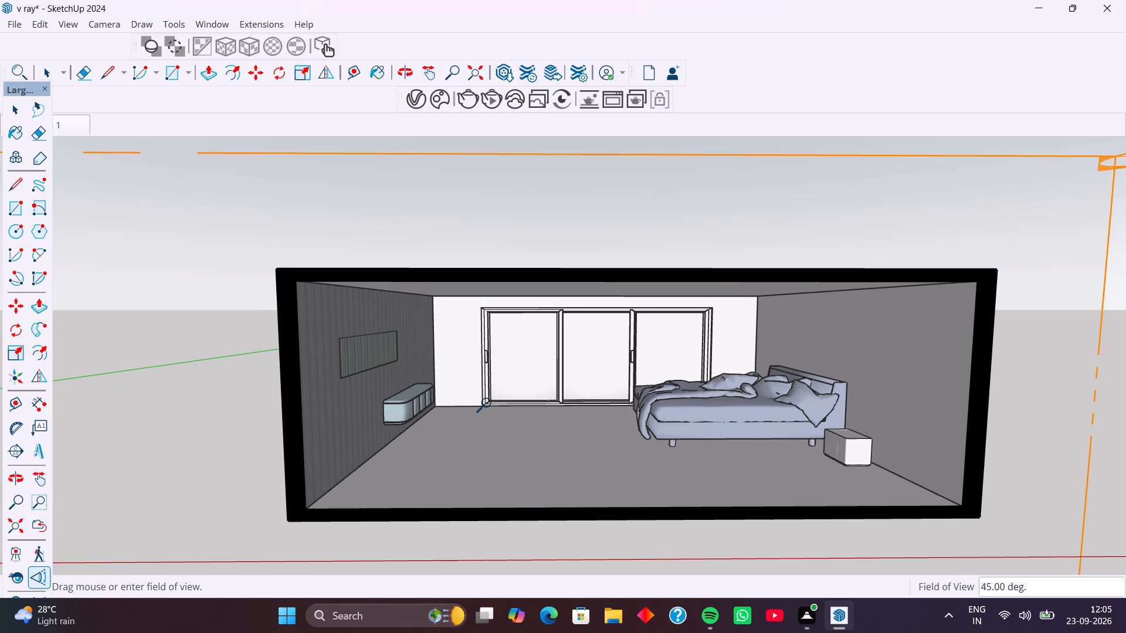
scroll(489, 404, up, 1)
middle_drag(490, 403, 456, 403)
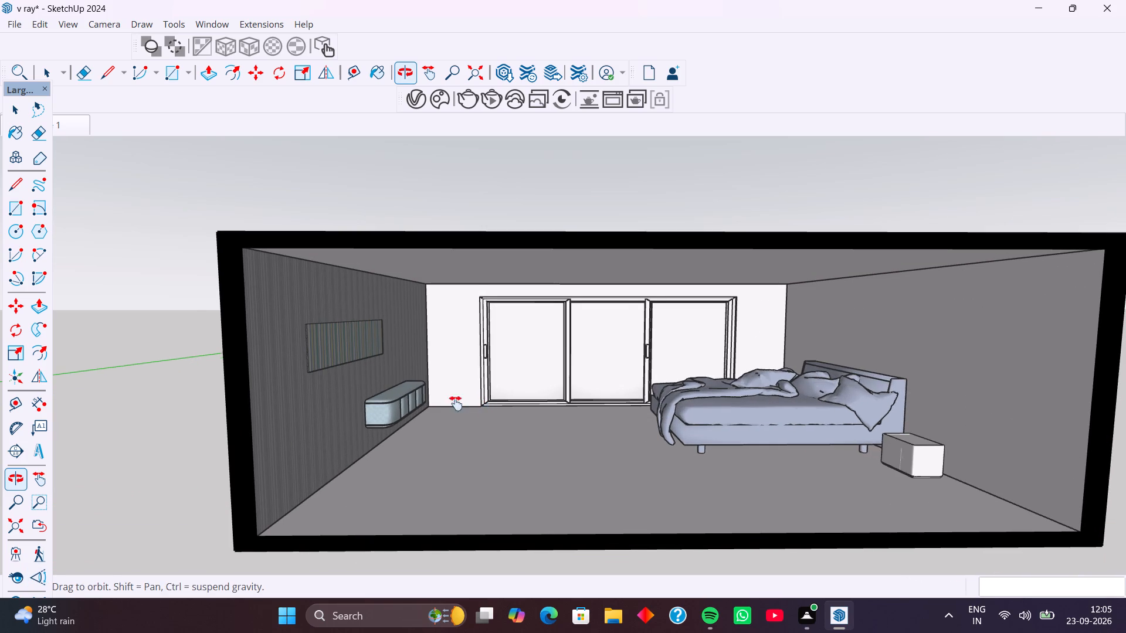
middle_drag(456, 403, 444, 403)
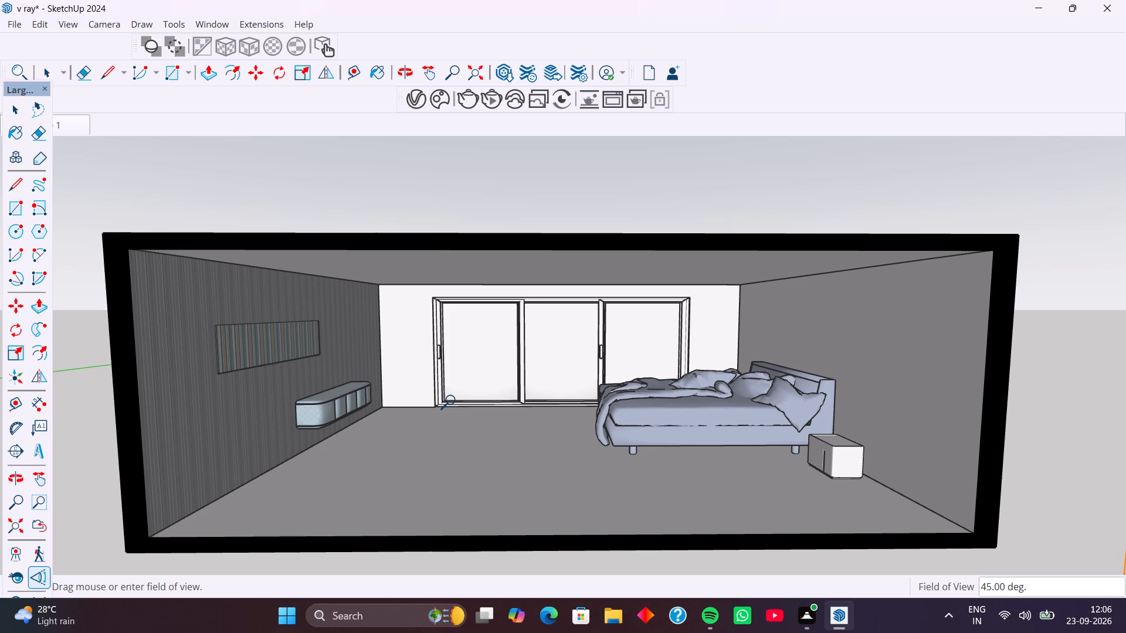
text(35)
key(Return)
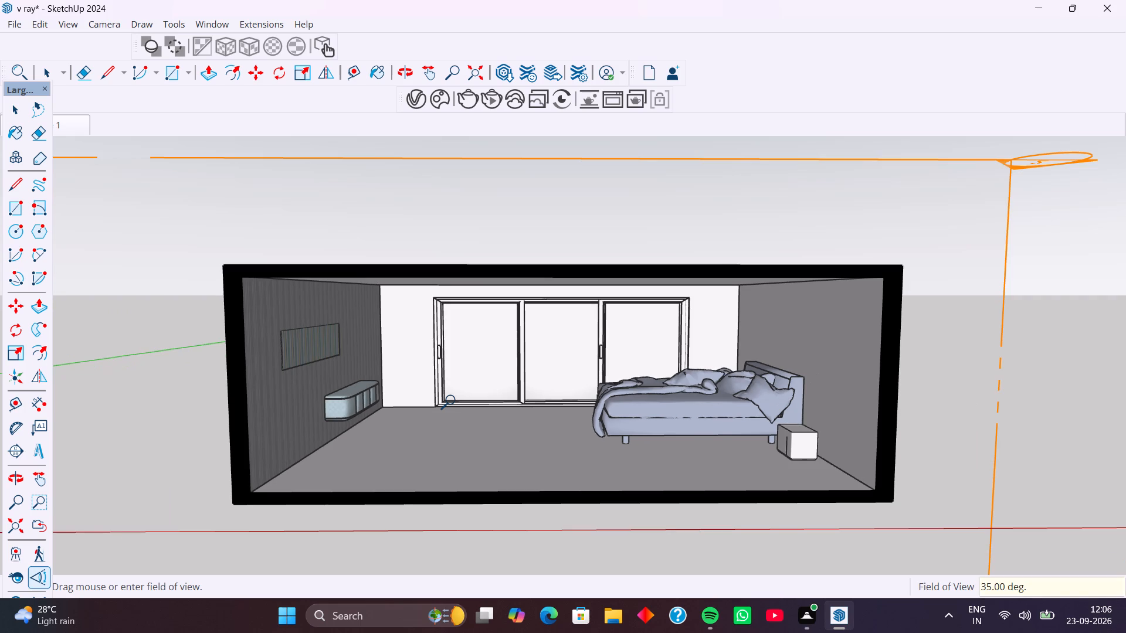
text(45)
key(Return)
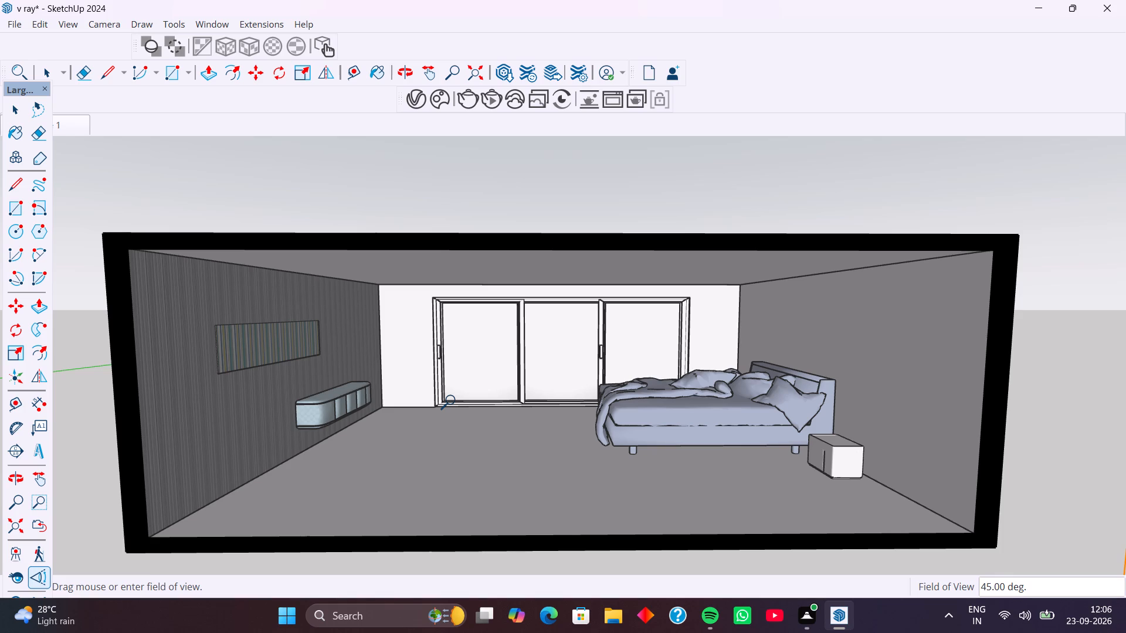
Set the camera's field of view to 50 degrees.
text(50)
key(Return)
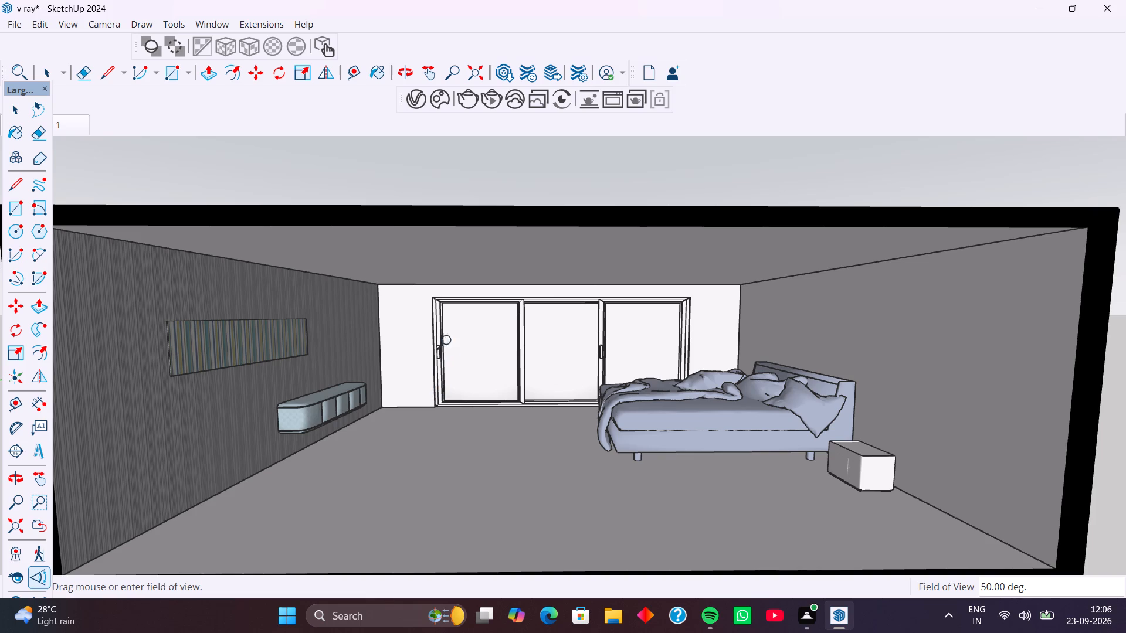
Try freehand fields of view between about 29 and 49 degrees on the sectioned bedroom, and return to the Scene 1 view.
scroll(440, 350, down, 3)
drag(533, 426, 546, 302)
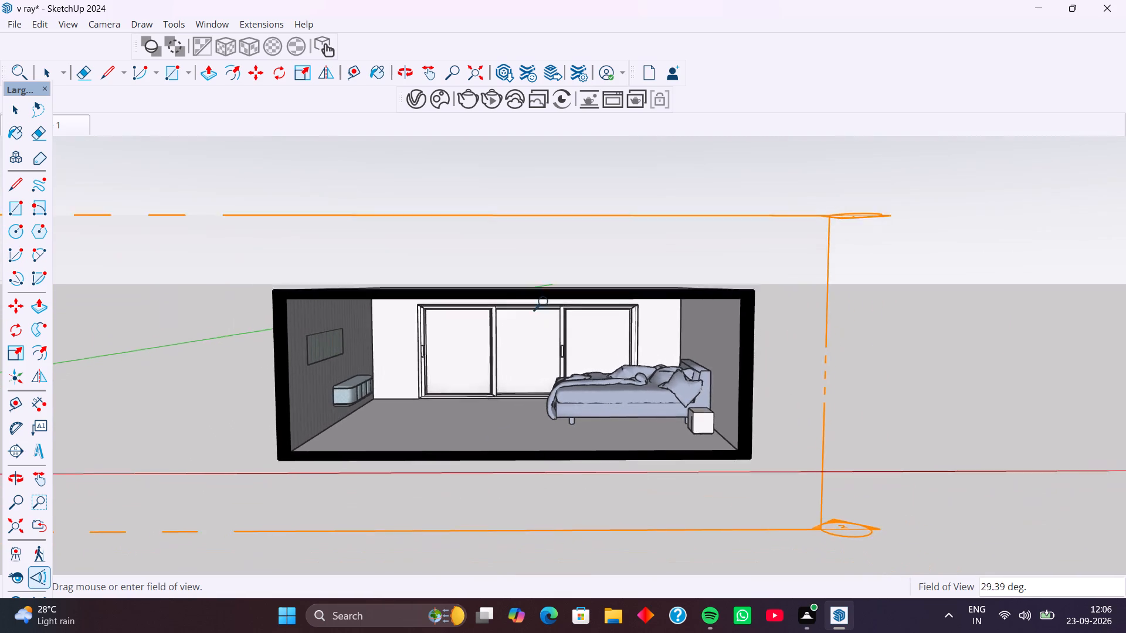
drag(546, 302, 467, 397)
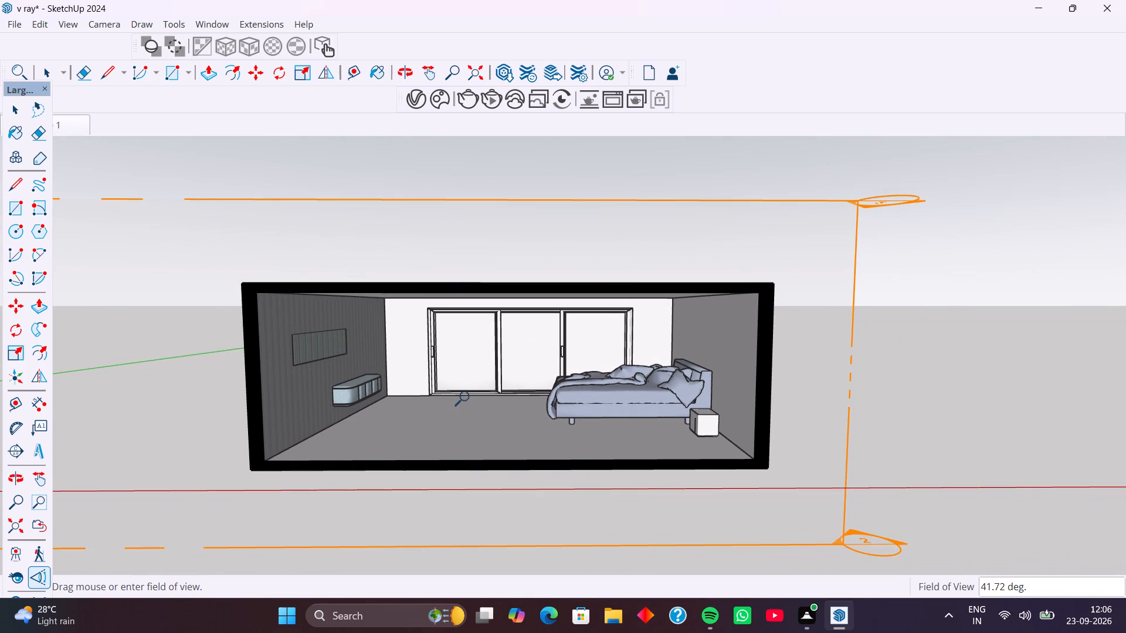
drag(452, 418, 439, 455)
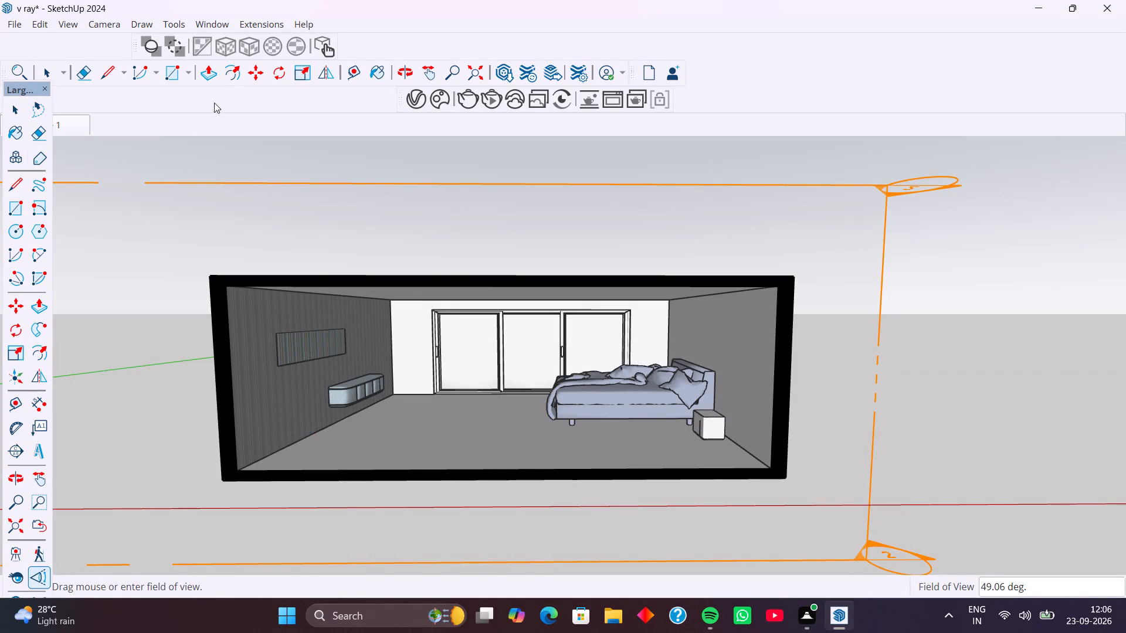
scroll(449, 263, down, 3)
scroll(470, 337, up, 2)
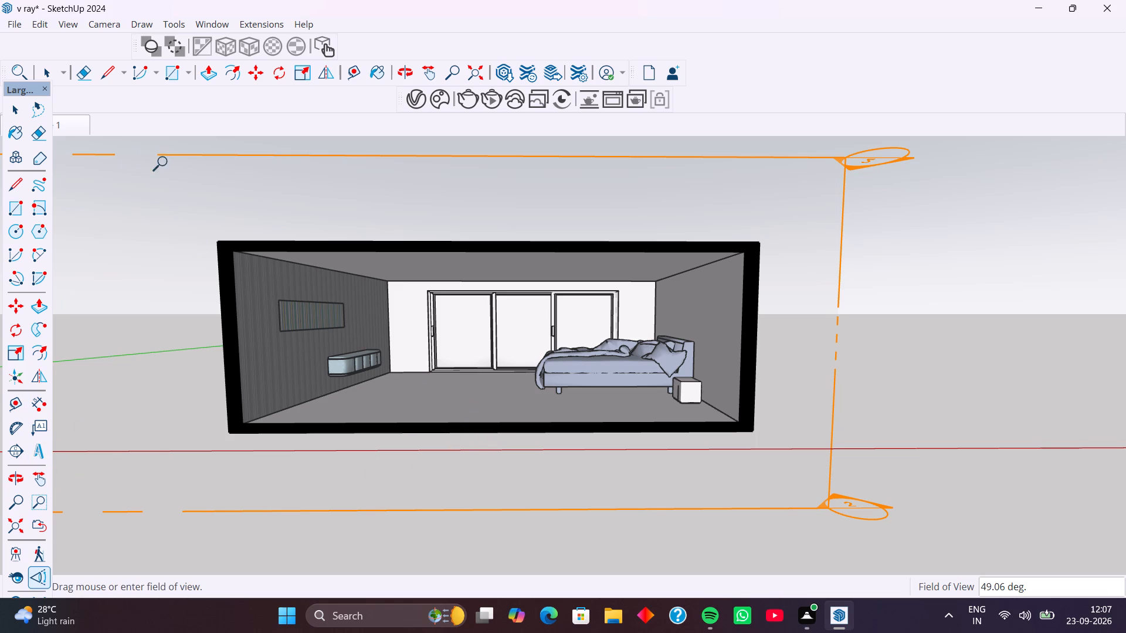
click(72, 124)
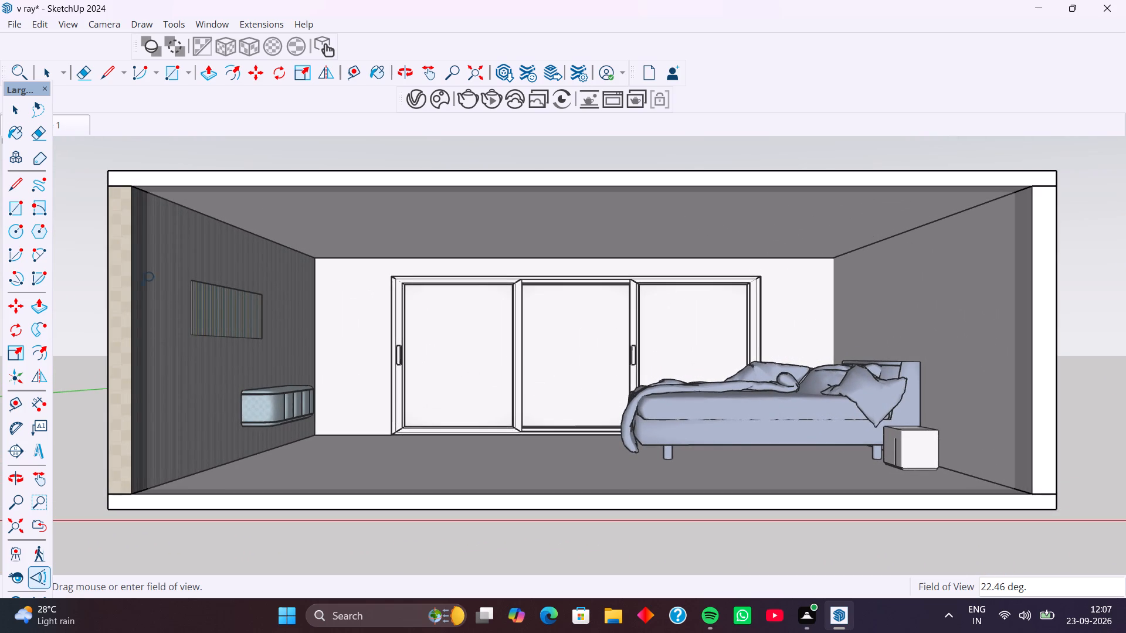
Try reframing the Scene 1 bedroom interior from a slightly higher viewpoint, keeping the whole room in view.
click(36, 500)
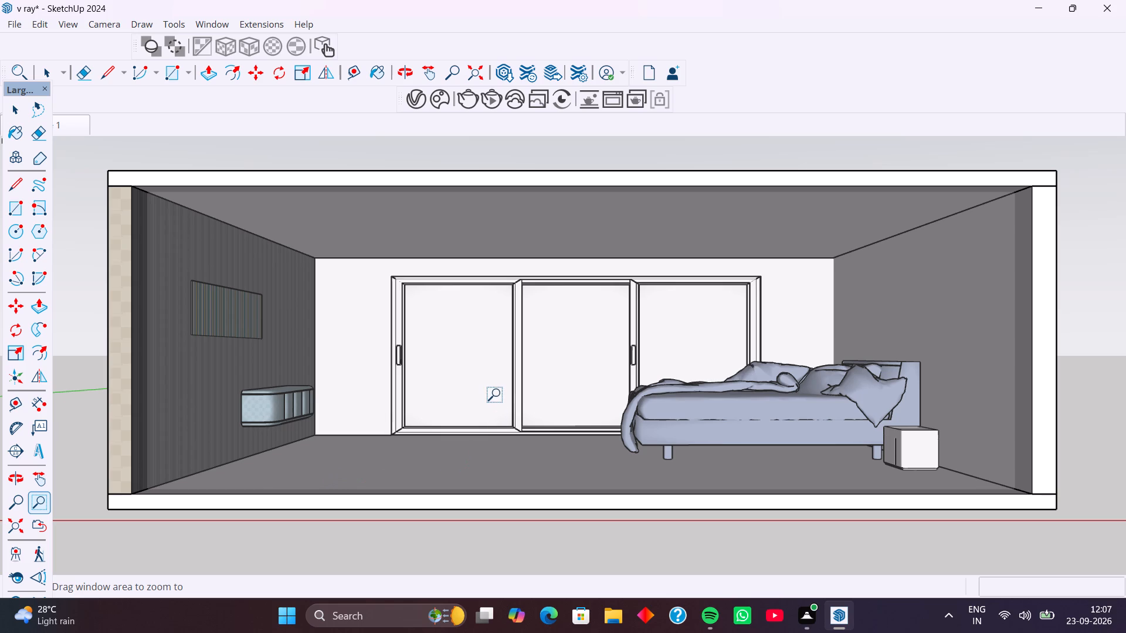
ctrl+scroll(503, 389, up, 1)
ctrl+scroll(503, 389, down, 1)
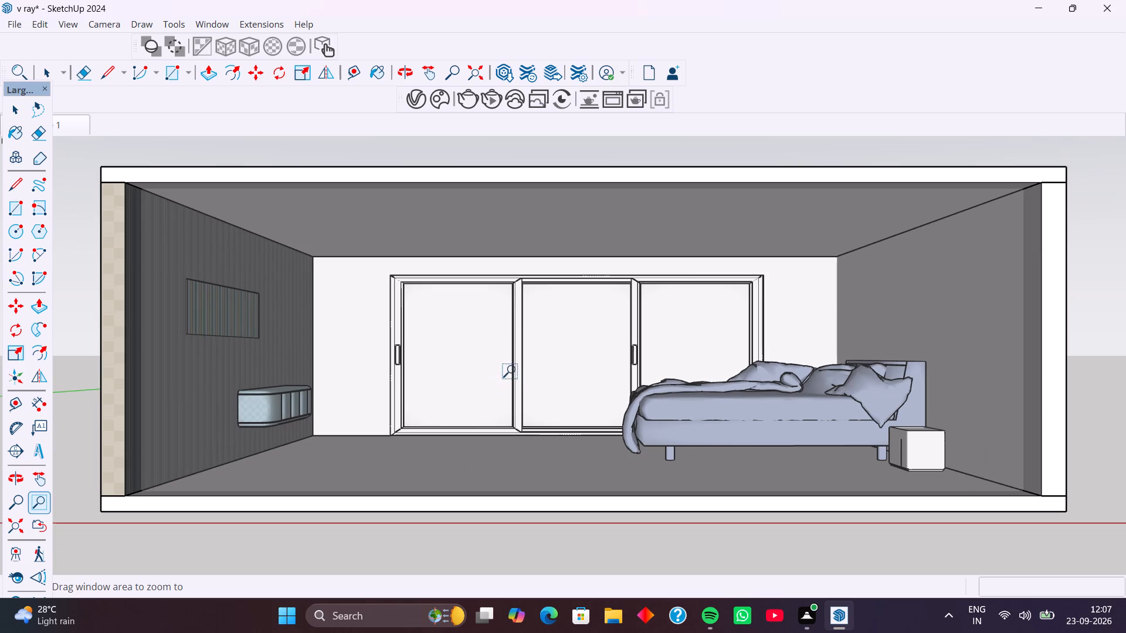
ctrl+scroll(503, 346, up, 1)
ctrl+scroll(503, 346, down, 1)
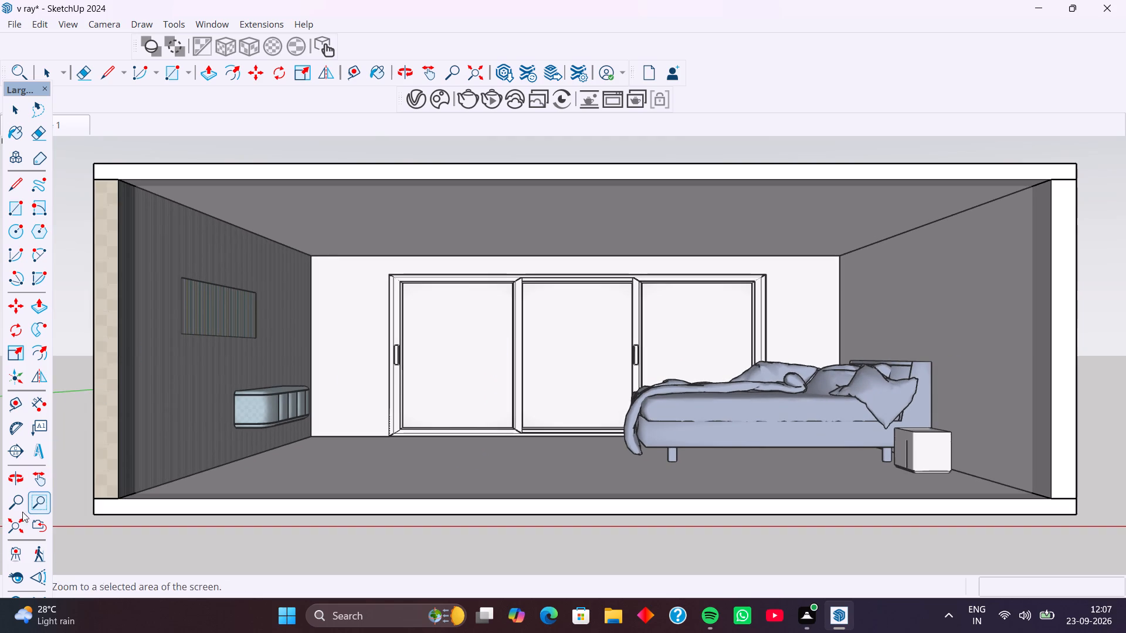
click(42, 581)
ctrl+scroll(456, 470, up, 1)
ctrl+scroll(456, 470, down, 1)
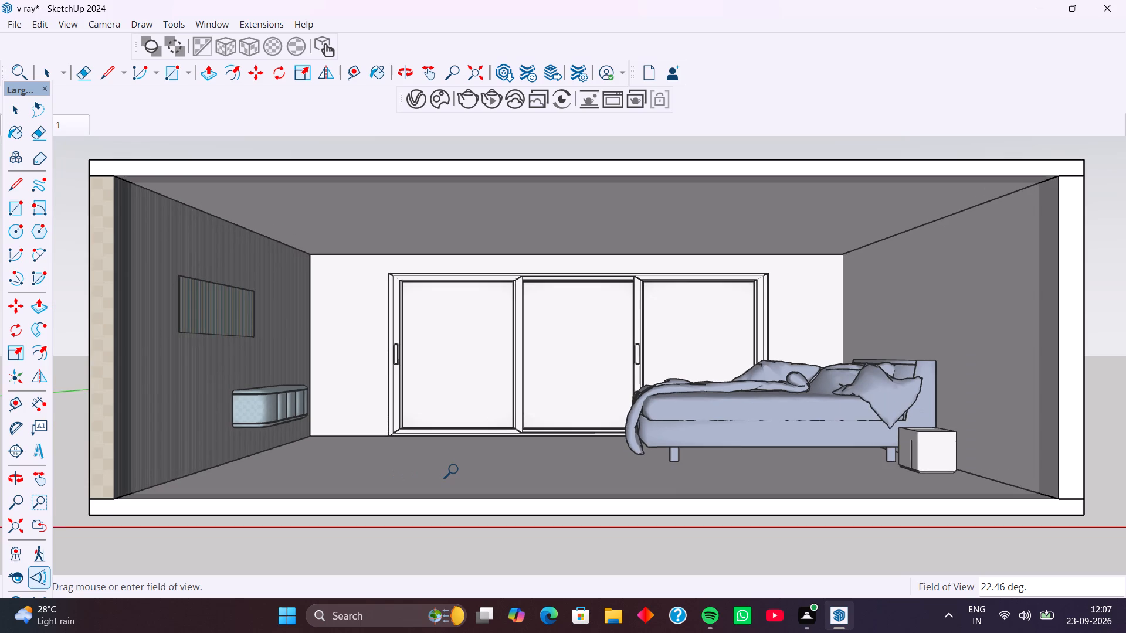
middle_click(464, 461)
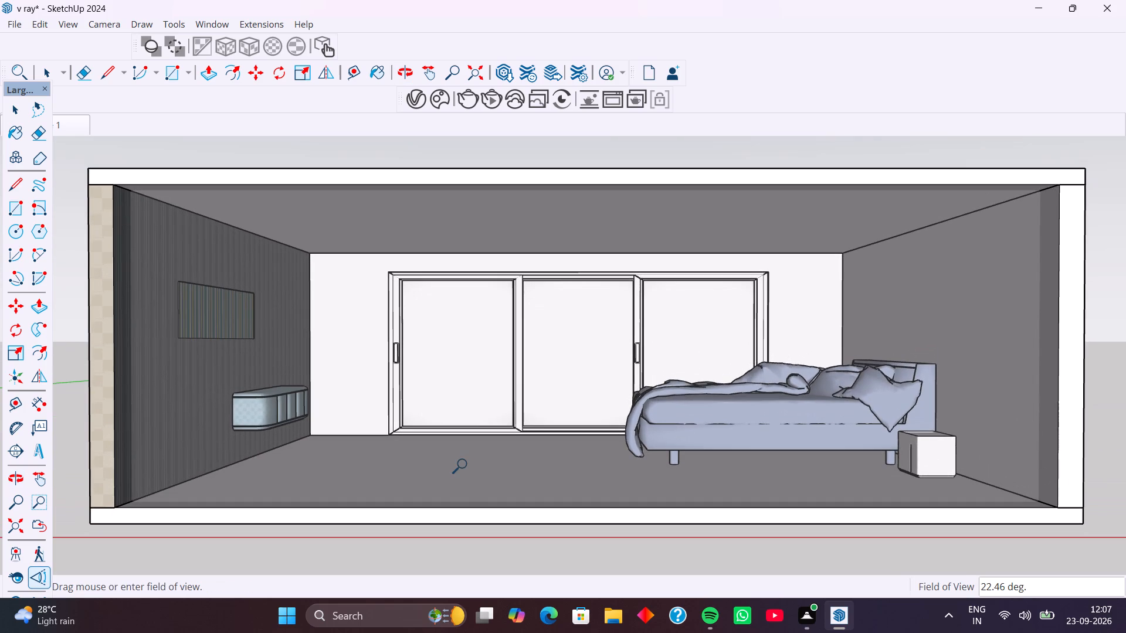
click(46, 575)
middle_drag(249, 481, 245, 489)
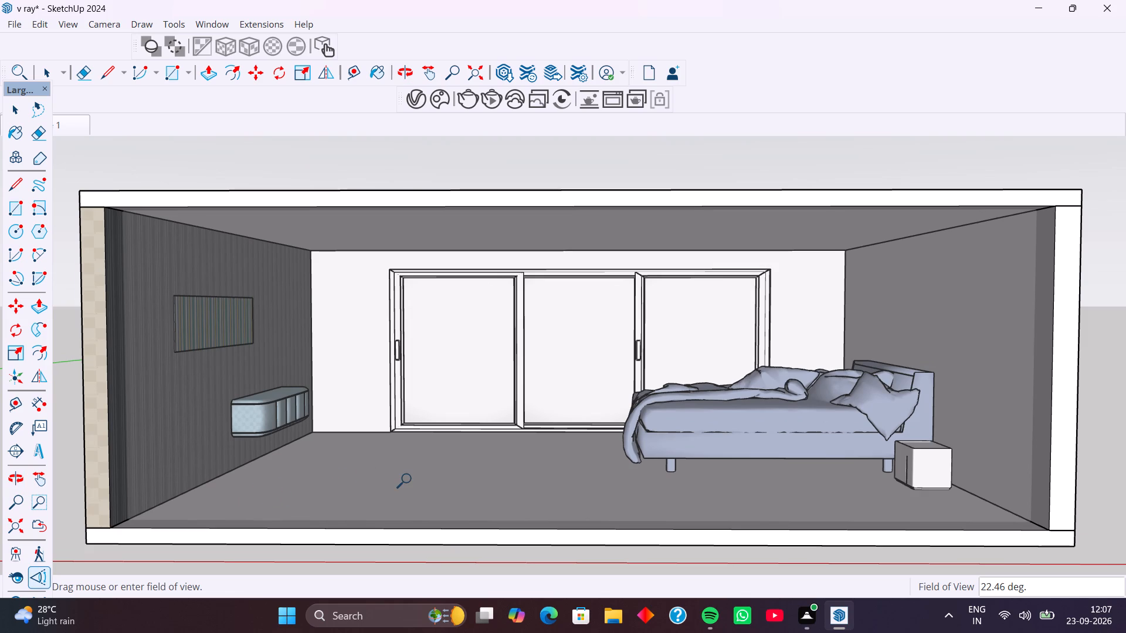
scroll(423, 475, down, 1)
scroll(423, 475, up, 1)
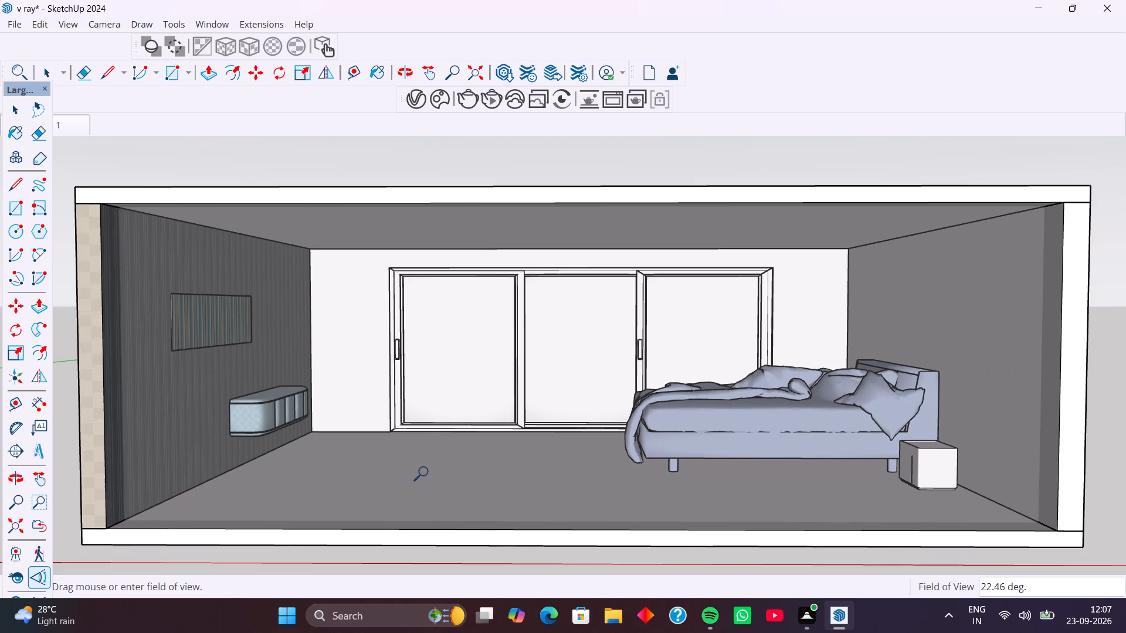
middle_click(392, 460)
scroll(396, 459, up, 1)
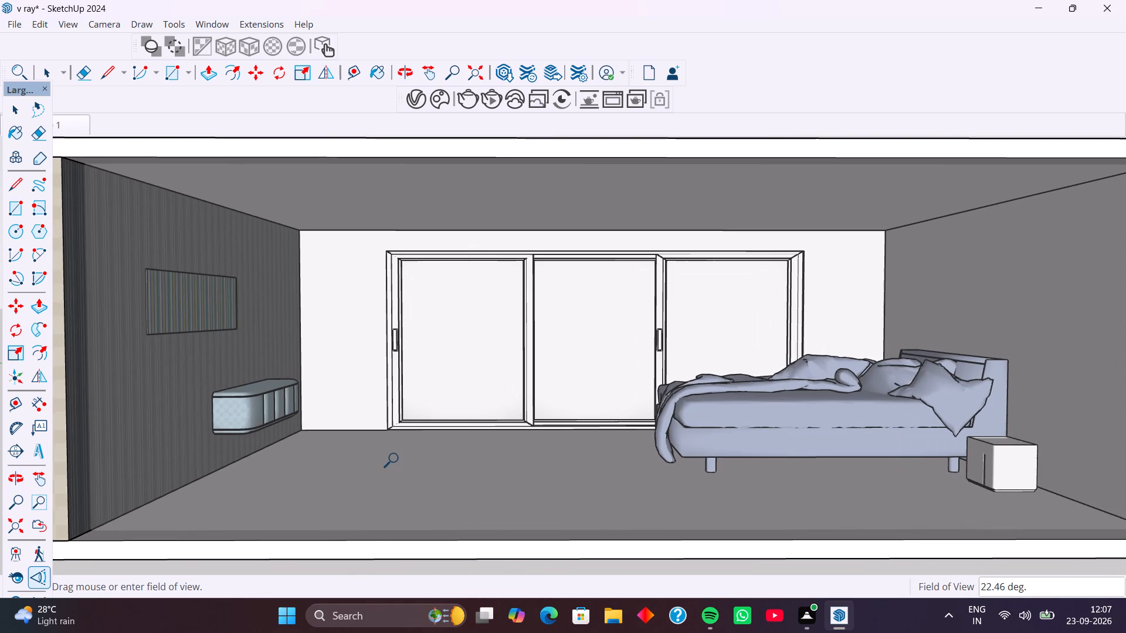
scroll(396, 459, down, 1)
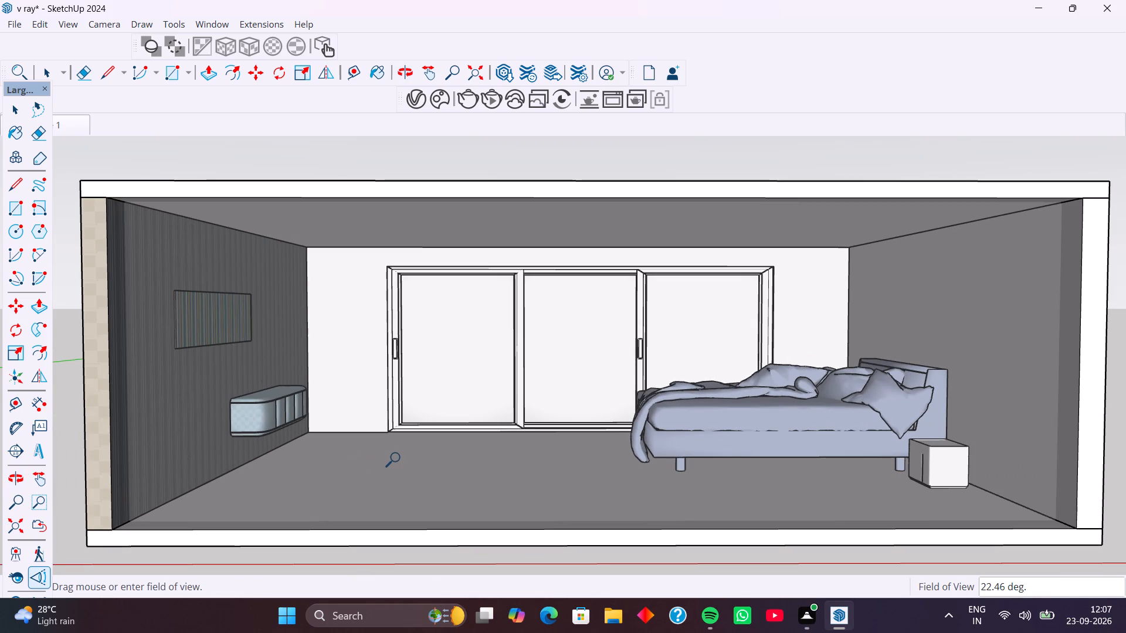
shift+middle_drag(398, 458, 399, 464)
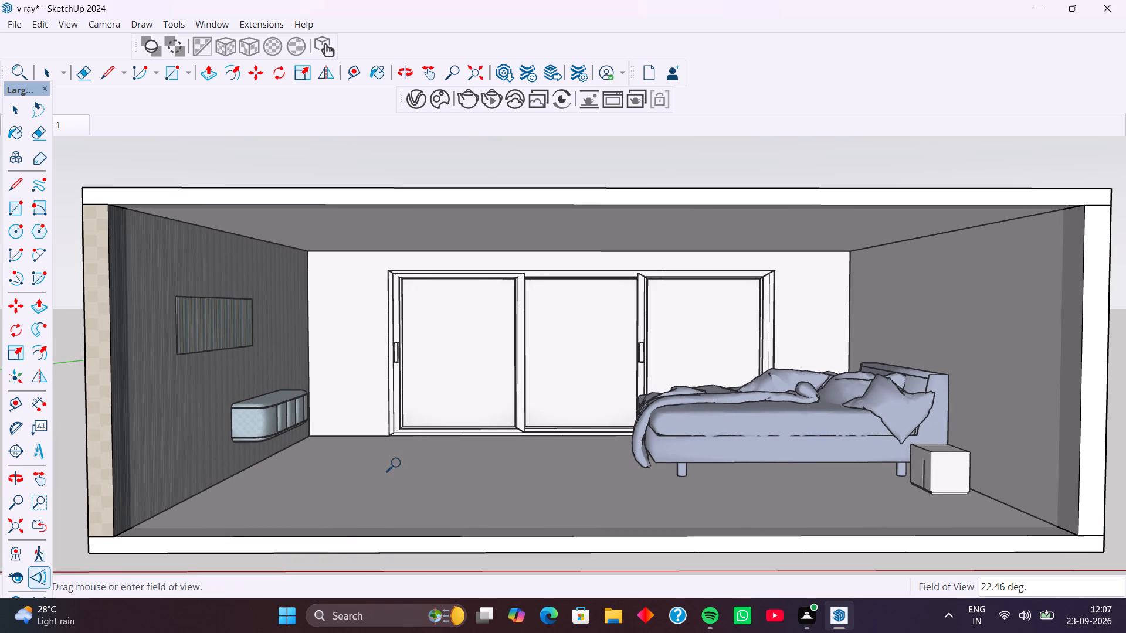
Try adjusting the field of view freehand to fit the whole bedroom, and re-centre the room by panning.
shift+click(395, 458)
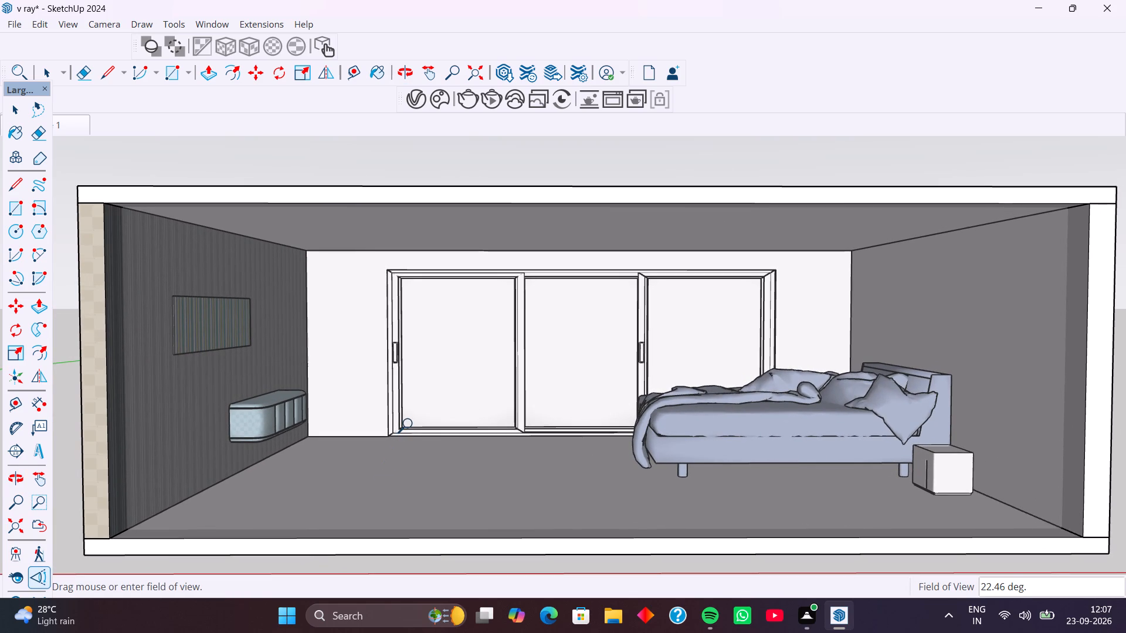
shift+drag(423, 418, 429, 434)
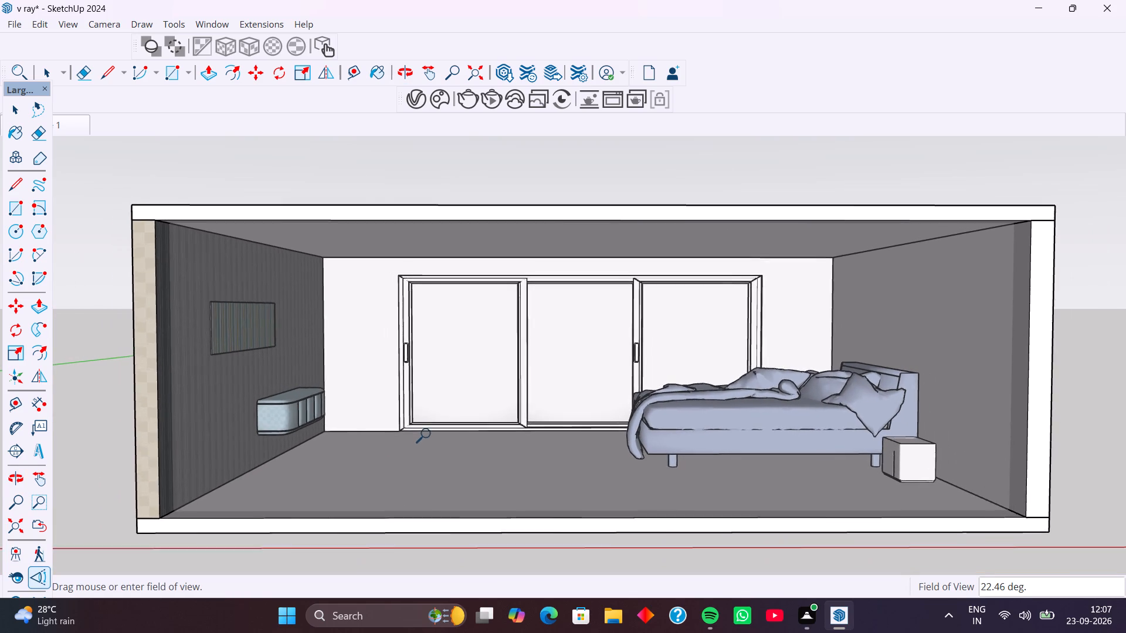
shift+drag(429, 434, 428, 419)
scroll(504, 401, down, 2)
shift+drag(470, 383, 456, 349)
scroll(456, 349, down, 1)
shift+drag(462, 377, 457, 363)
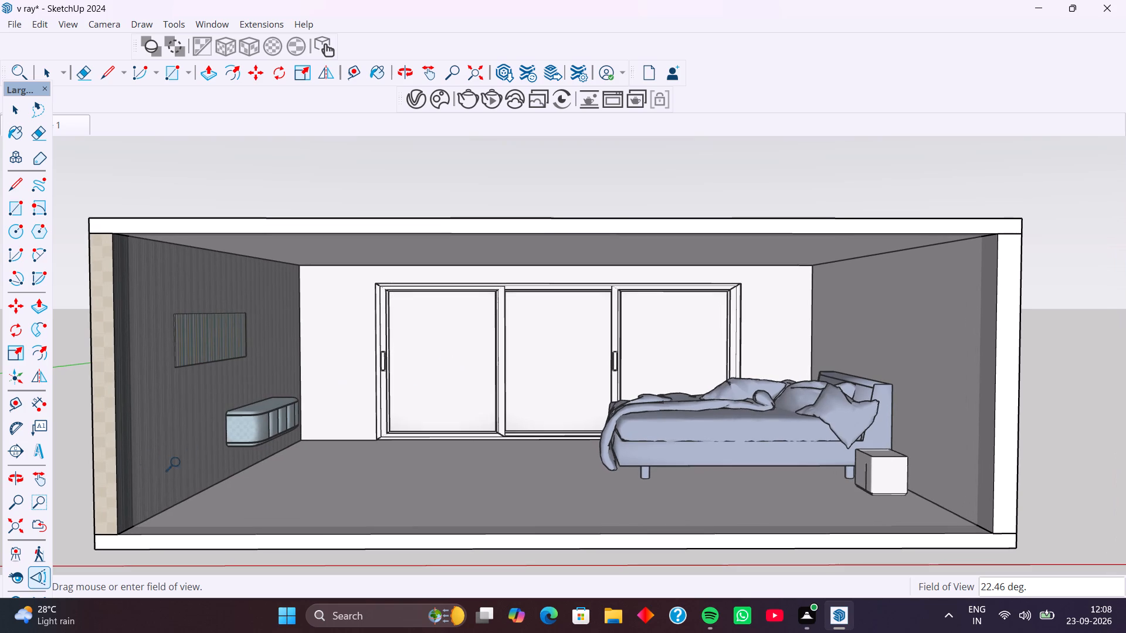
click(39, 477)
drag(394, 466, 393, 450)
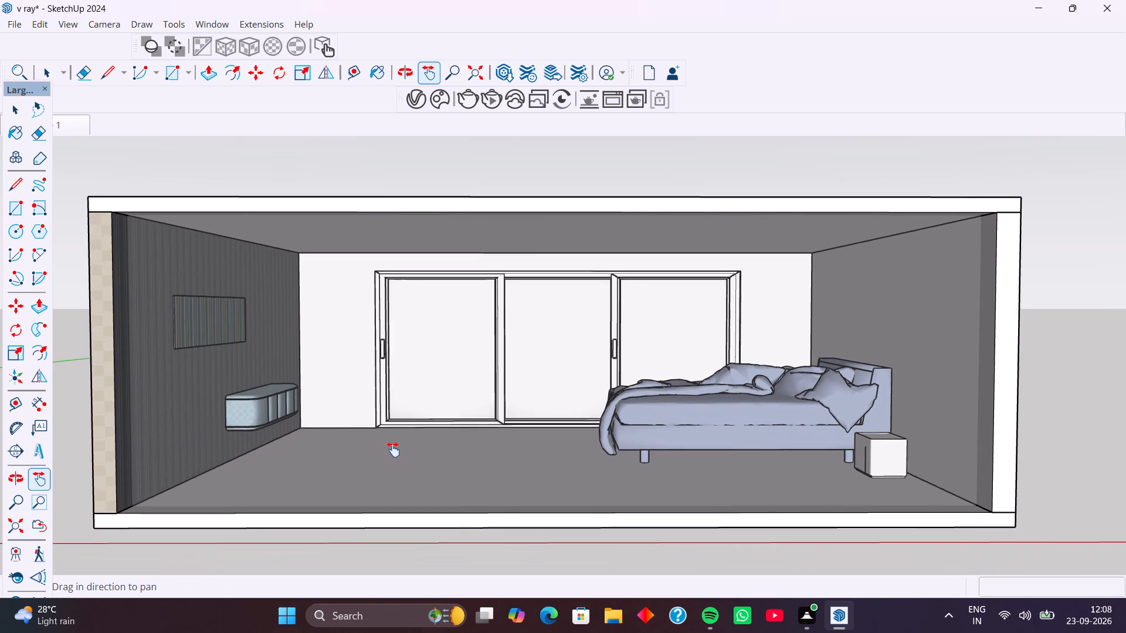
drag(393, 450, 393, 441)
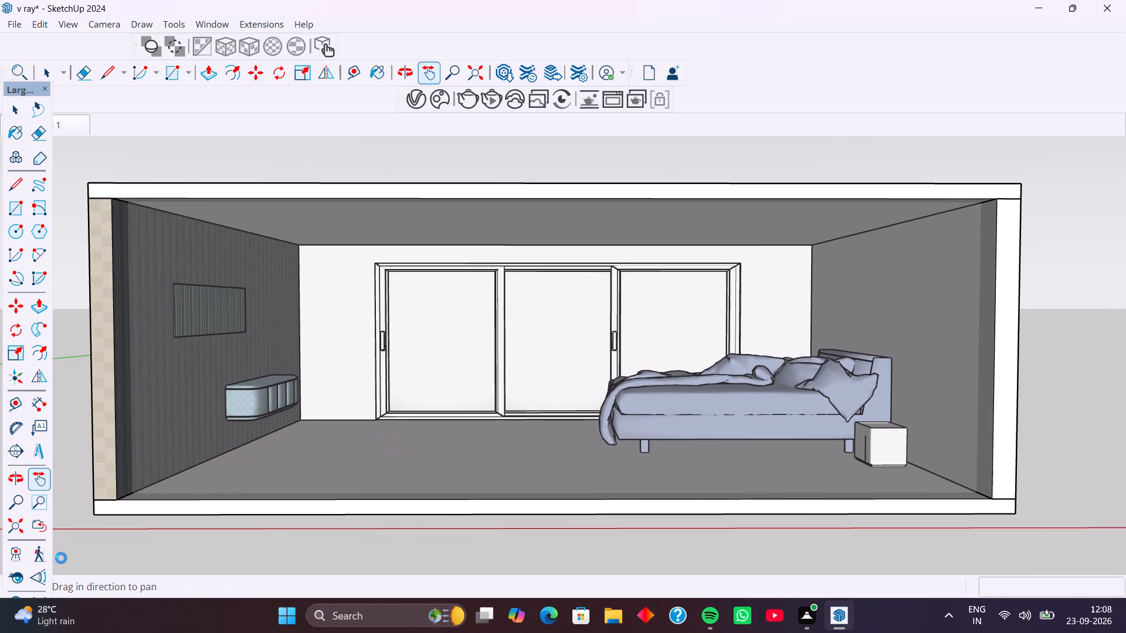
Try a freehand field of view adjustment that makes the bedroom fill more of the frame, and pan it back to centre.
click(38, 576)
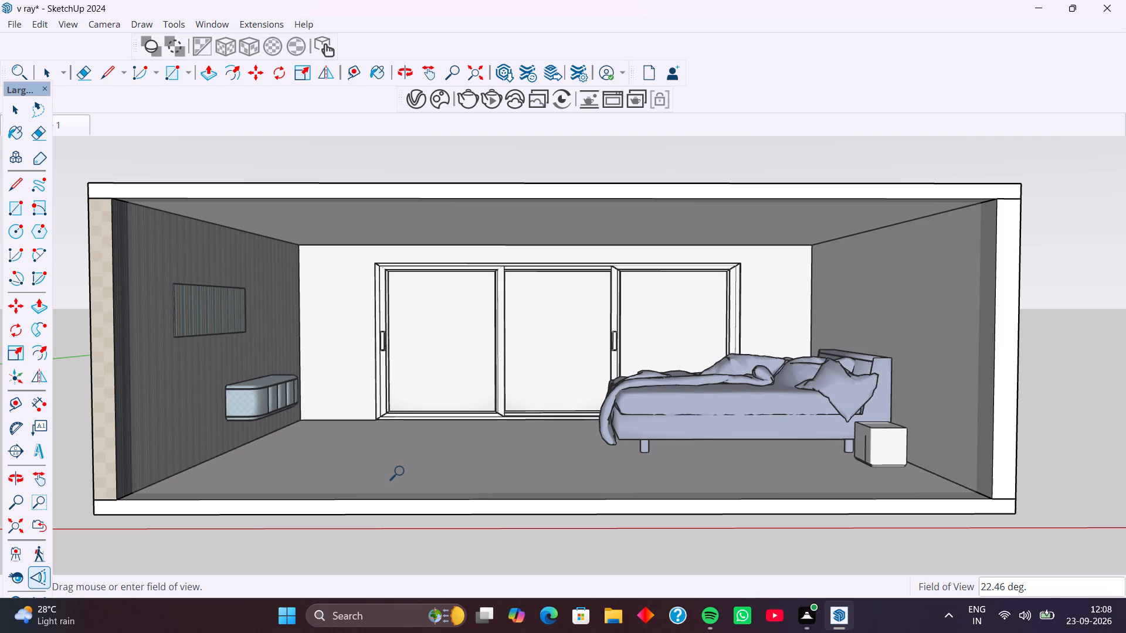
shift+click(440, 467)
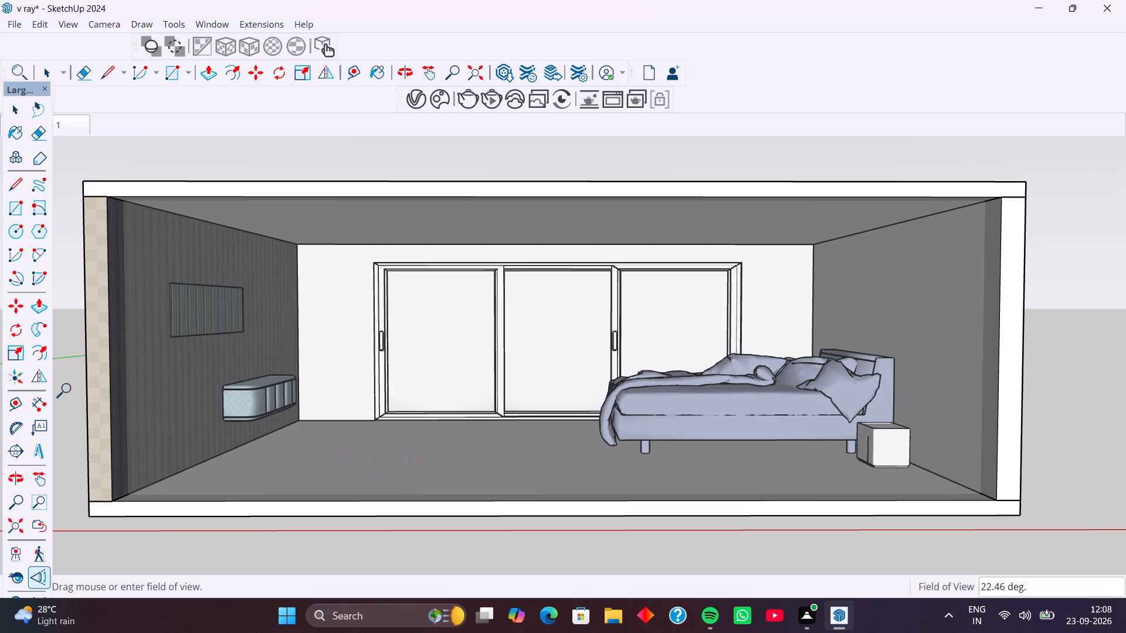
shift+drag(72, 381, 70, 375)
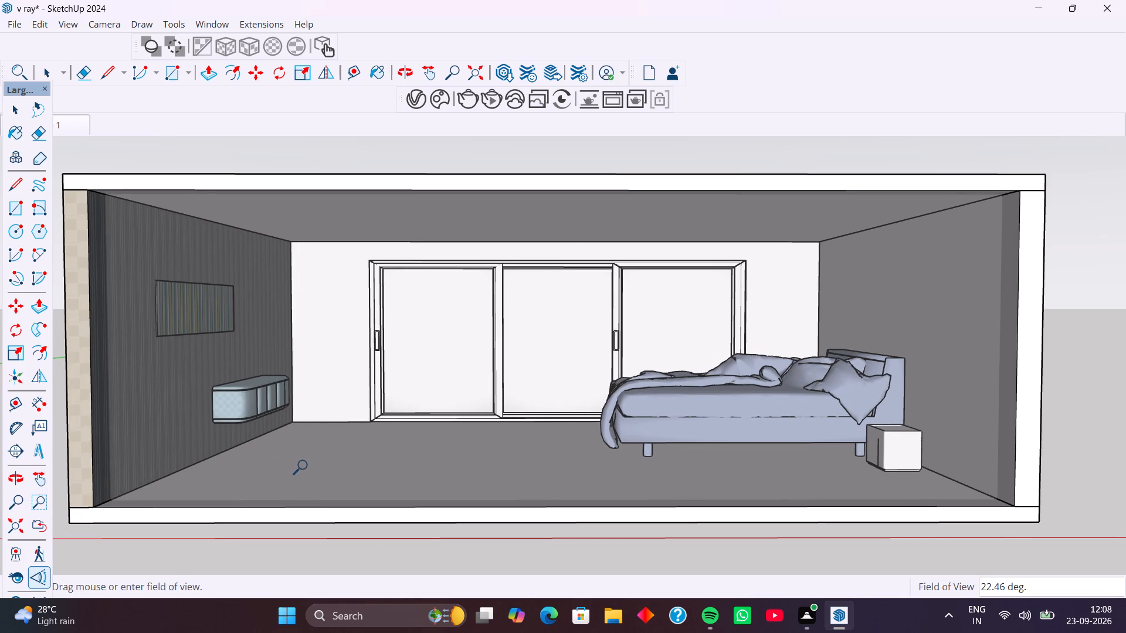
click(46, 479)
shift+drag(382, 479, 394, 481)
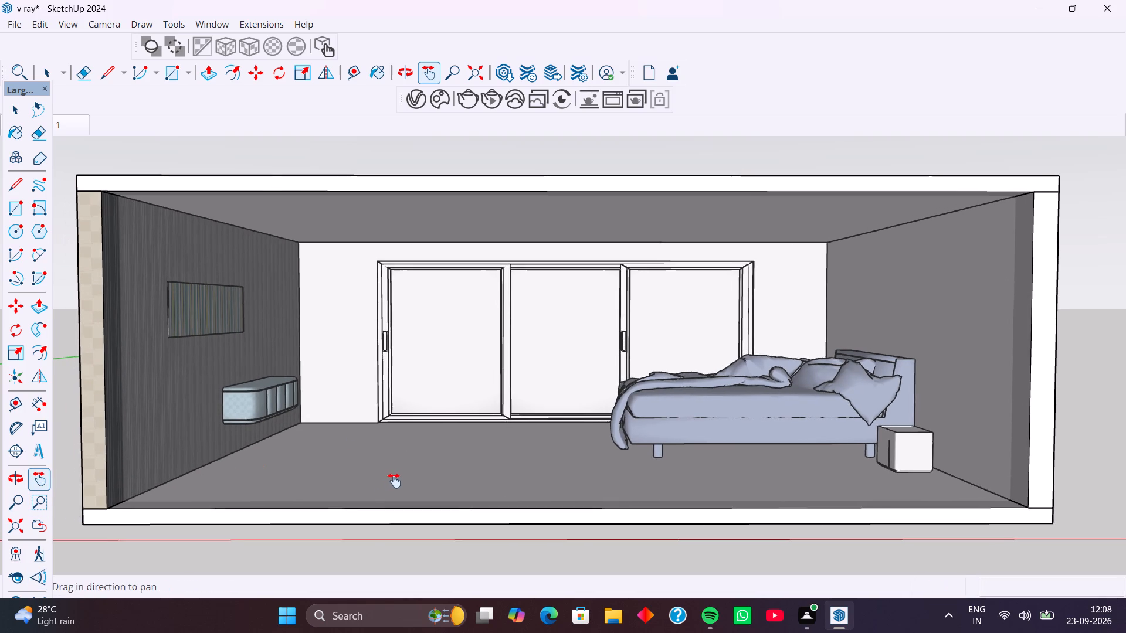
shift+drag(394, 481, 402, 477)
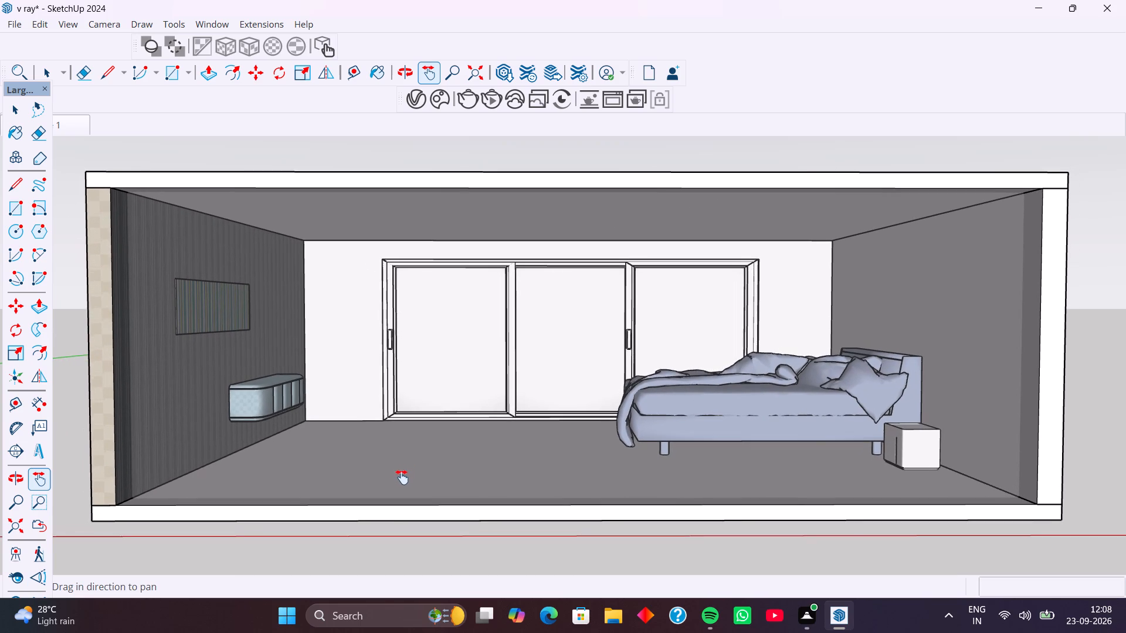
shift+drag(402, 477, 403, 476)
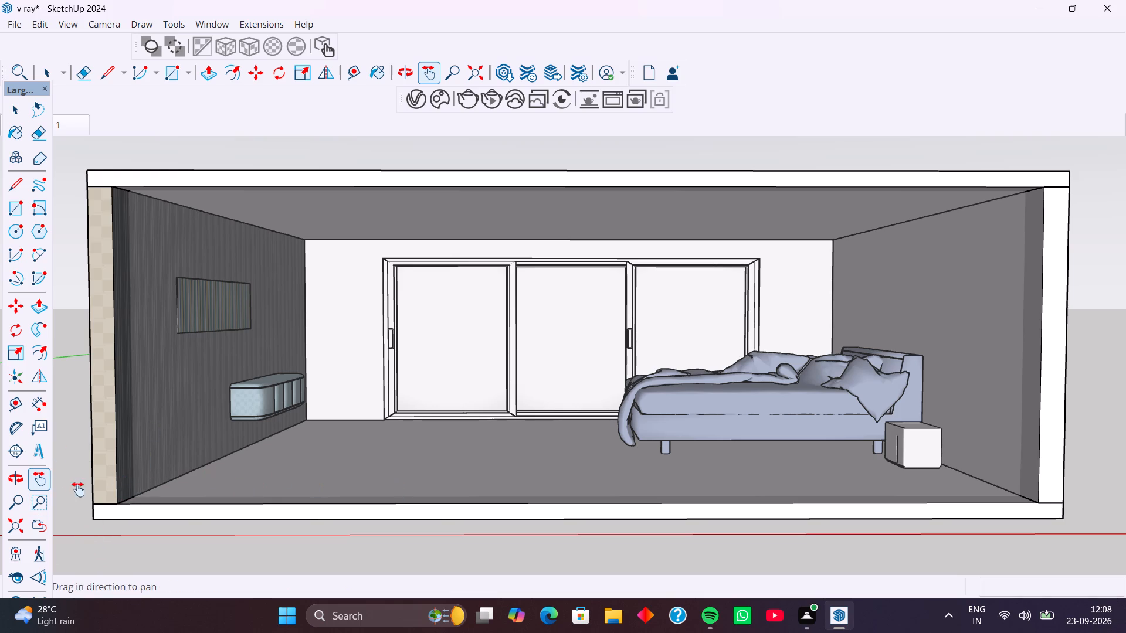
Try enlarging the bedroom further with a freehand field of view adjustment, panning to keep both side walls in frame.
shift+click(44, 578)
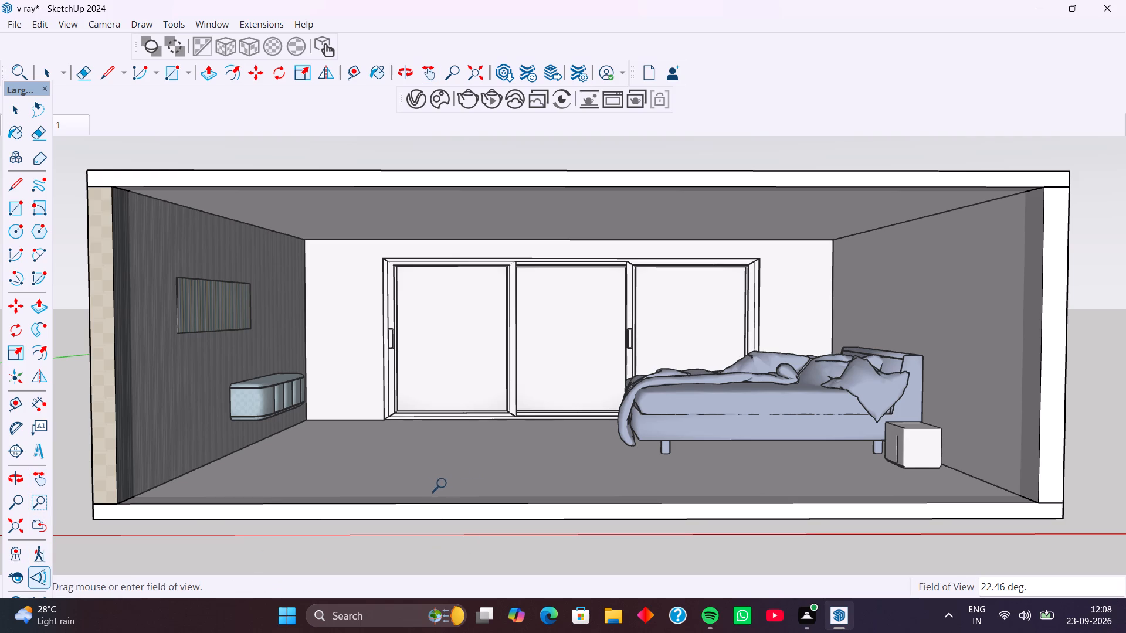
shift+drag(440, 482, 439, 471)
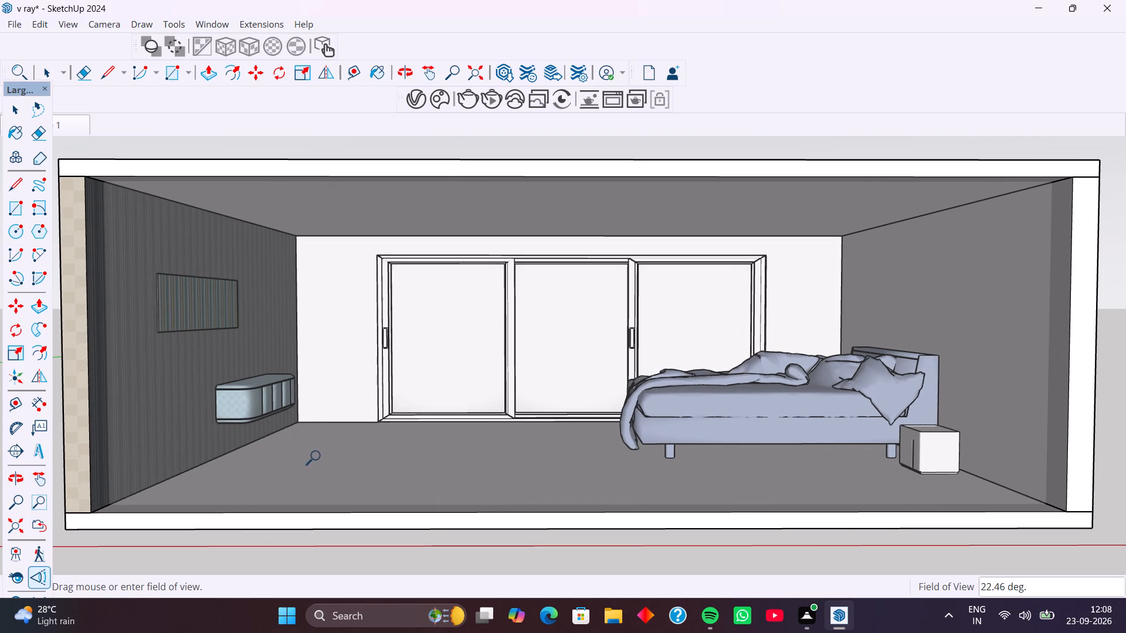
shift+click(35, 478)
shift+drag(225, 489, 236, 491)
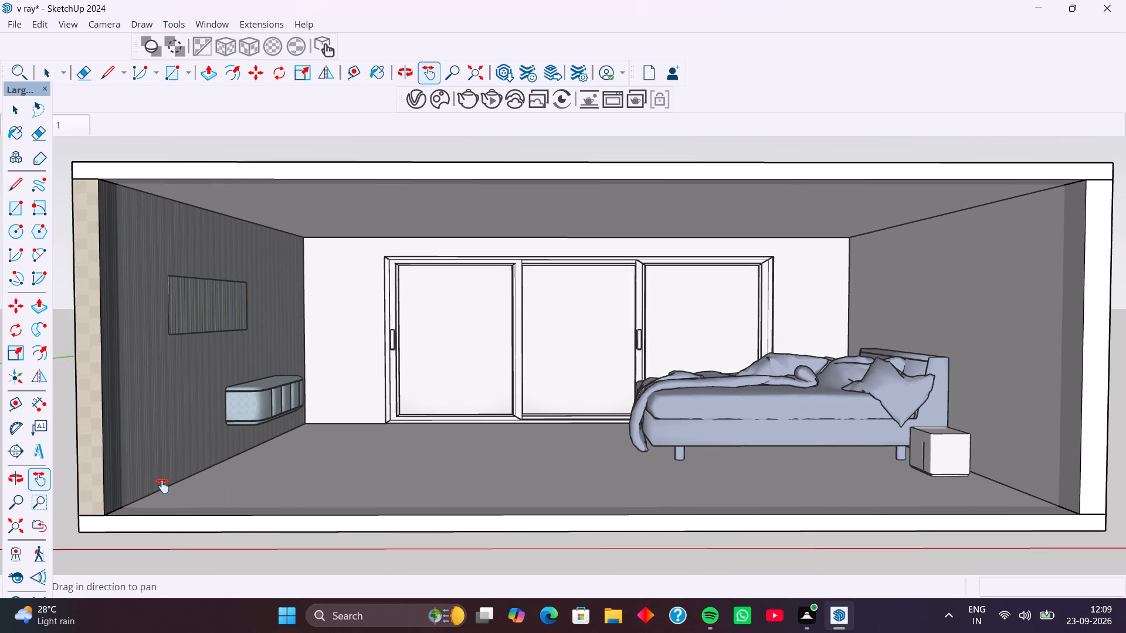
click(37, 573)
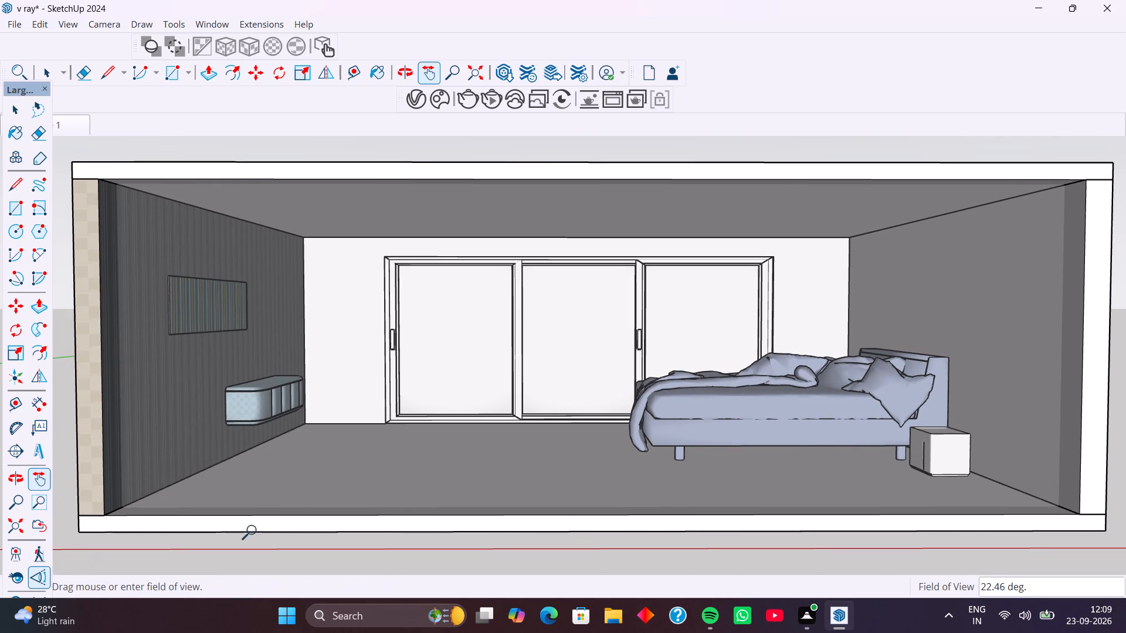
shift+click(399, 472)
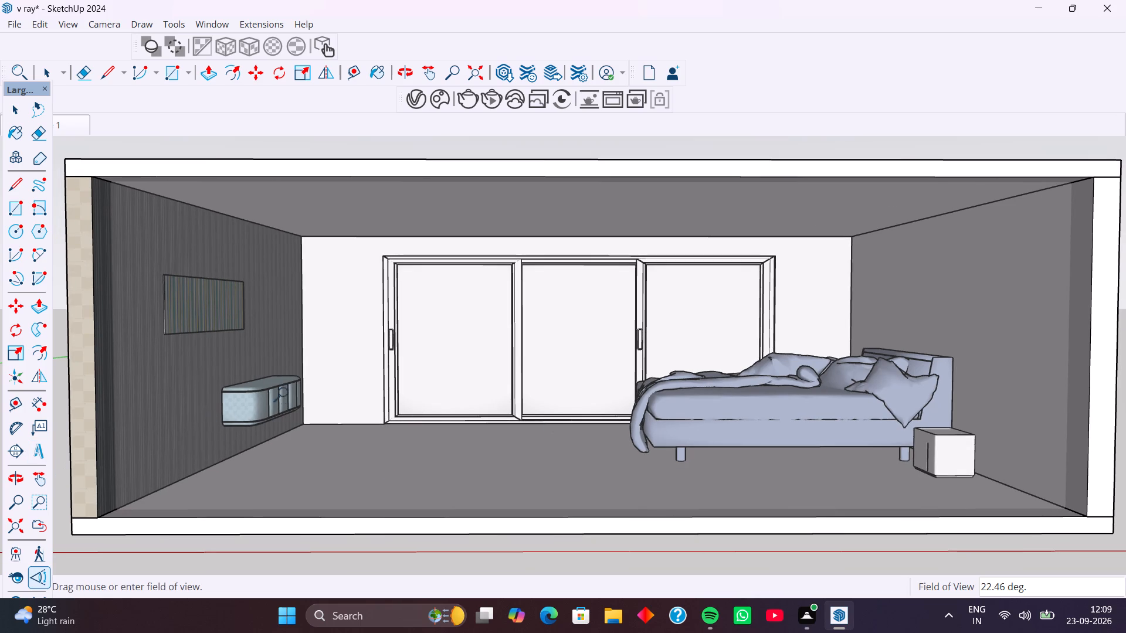
Restore the saved Scene 1 camera view of the bedroom interior.
click(18, 515)
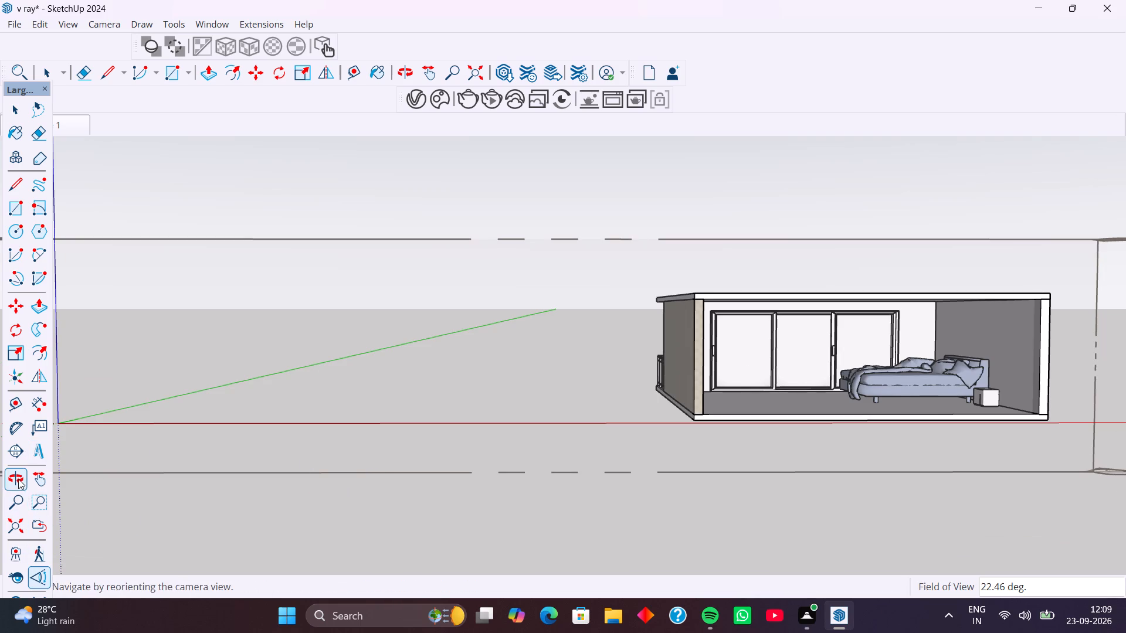
click(16, 496)
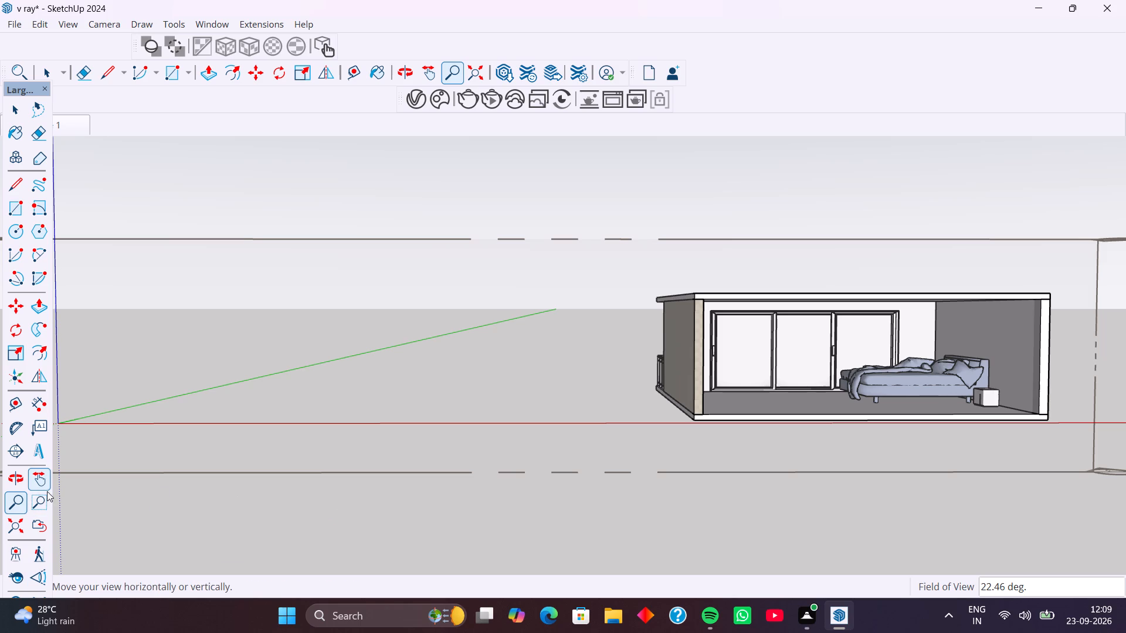
click(74, 124)
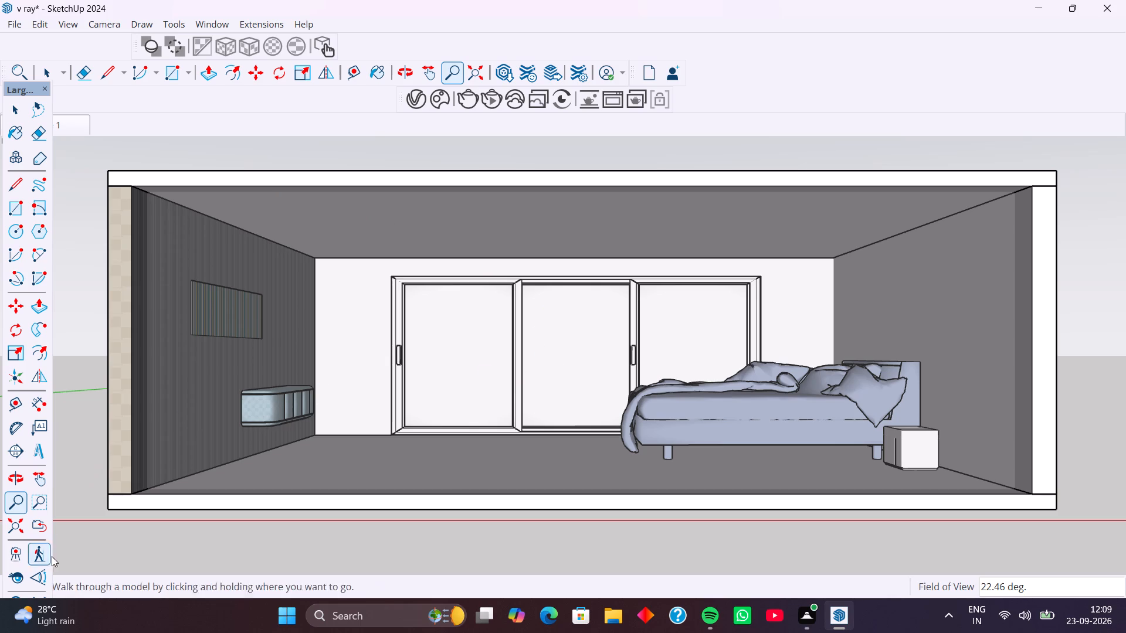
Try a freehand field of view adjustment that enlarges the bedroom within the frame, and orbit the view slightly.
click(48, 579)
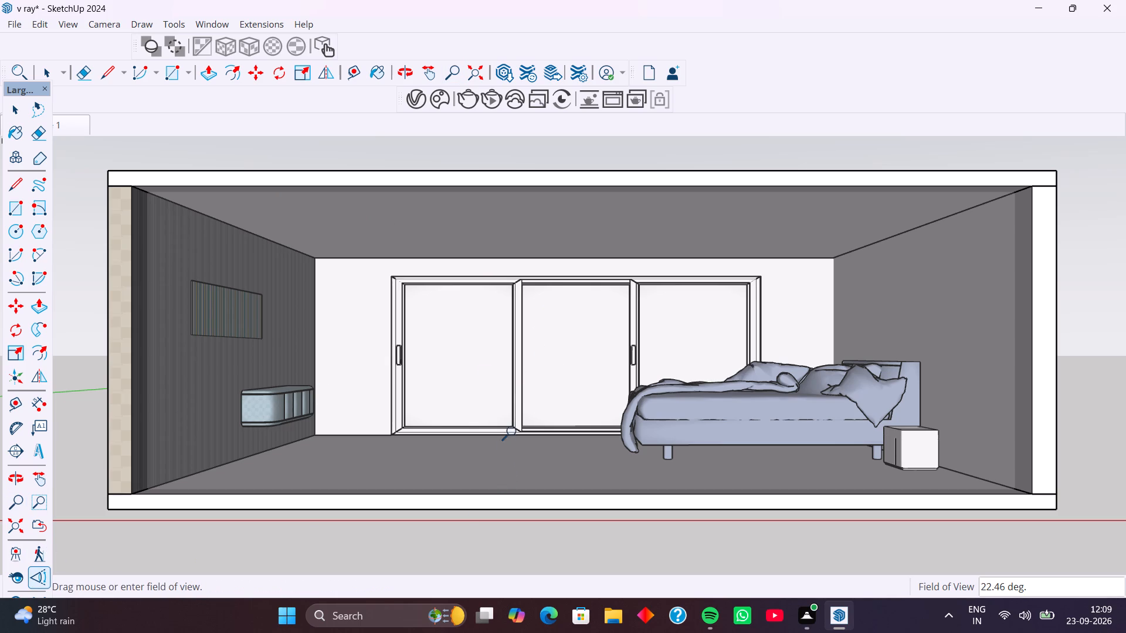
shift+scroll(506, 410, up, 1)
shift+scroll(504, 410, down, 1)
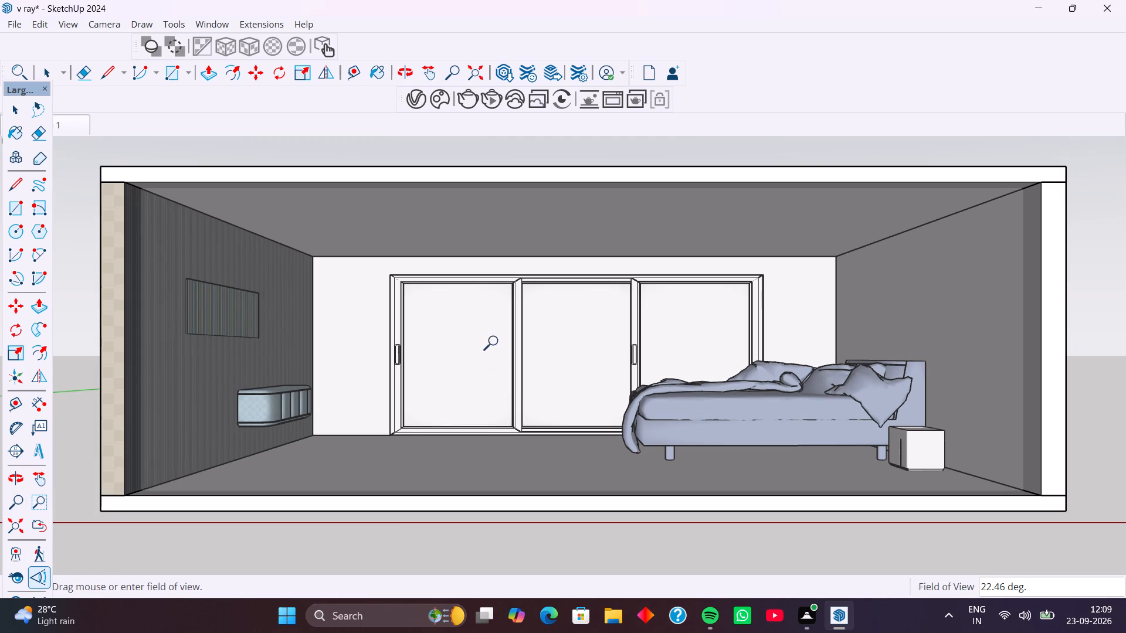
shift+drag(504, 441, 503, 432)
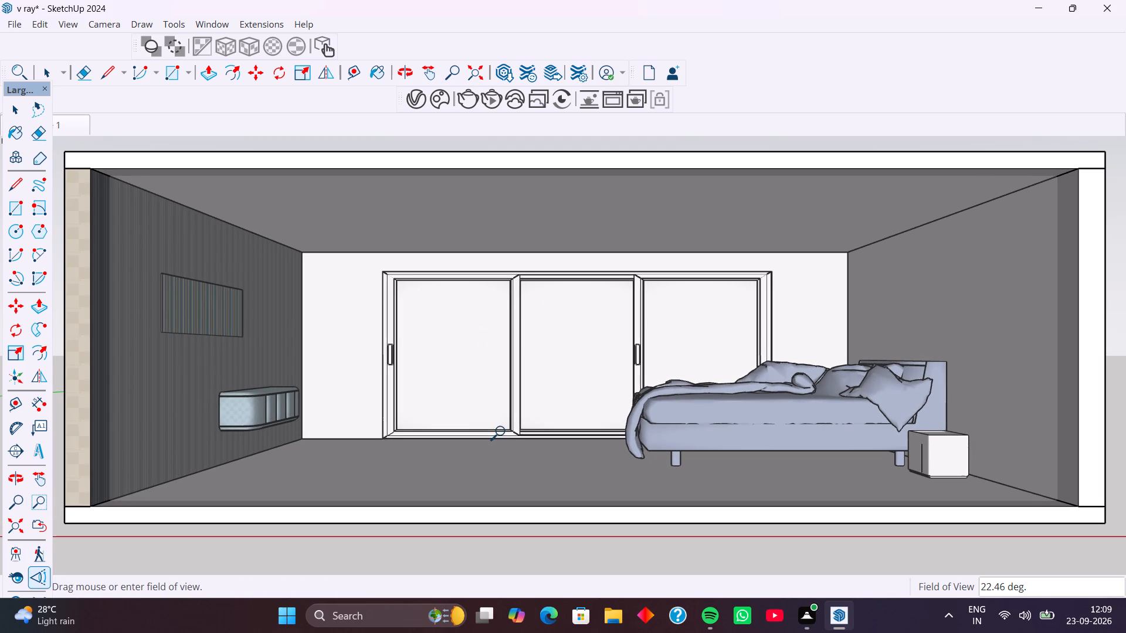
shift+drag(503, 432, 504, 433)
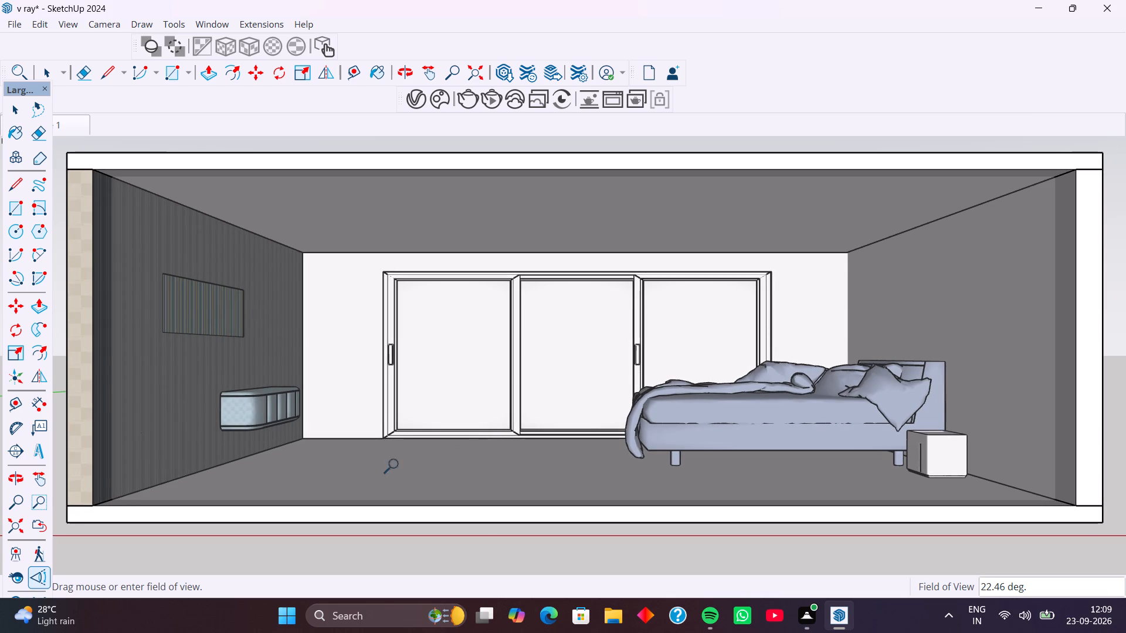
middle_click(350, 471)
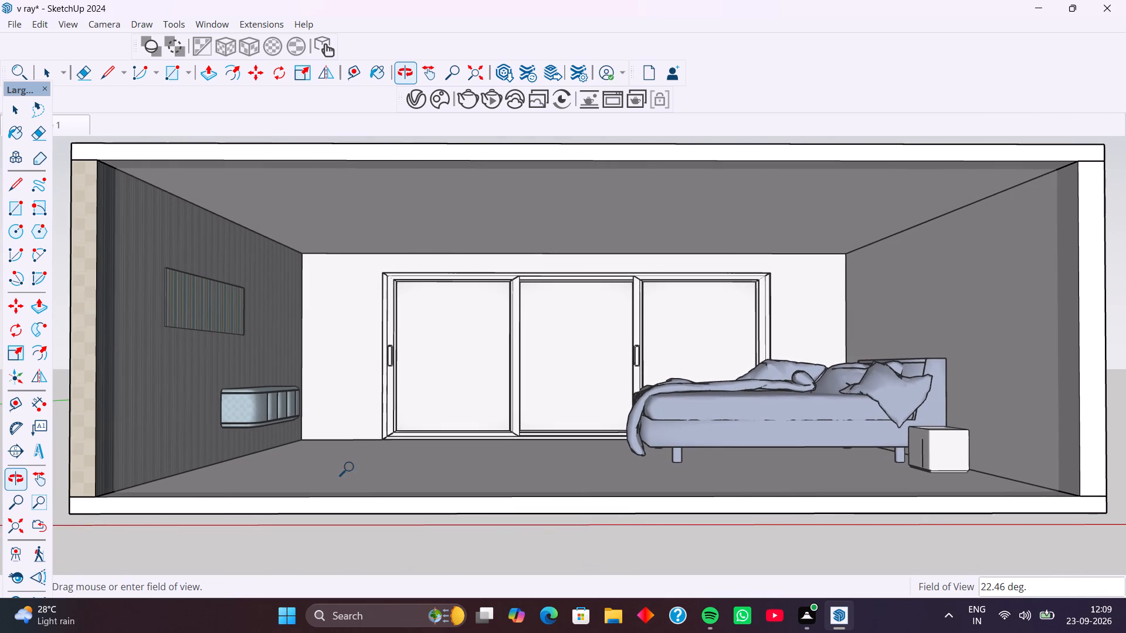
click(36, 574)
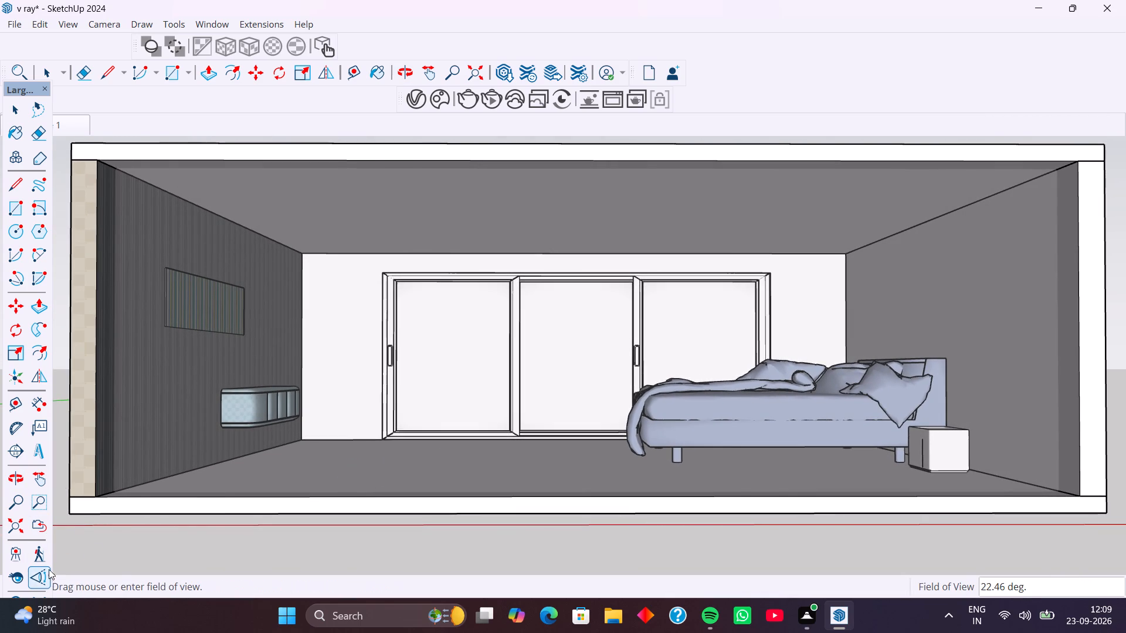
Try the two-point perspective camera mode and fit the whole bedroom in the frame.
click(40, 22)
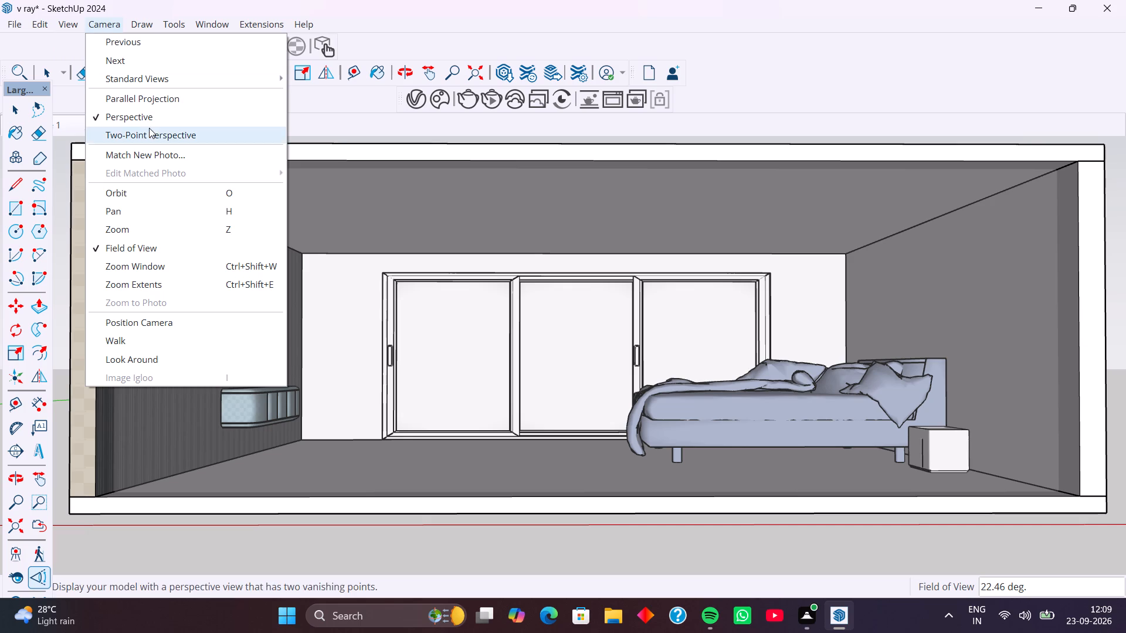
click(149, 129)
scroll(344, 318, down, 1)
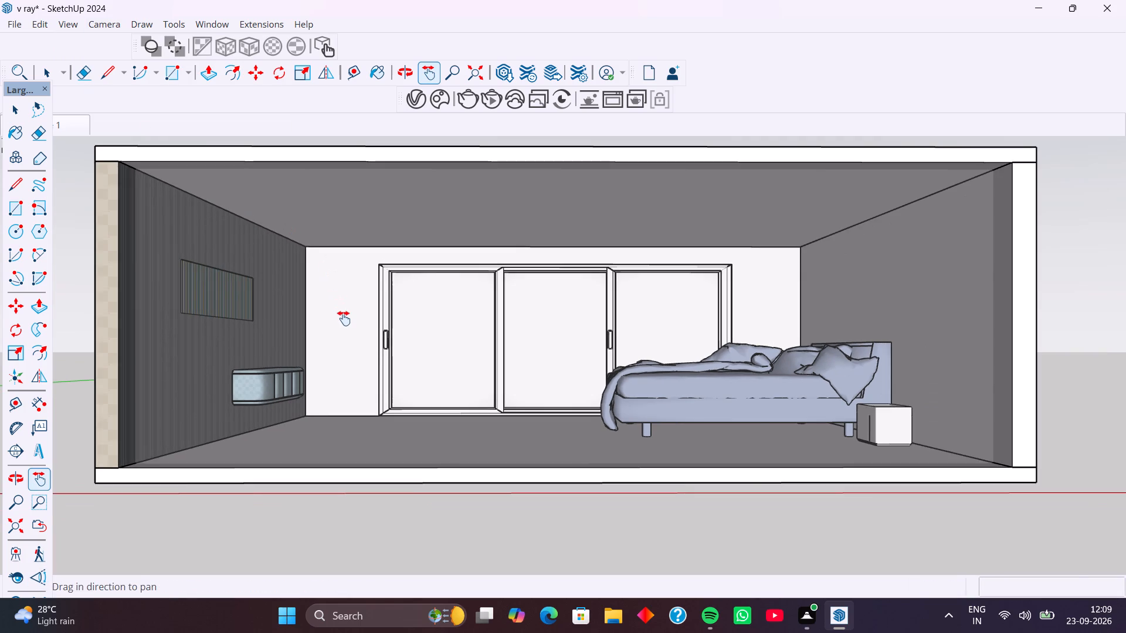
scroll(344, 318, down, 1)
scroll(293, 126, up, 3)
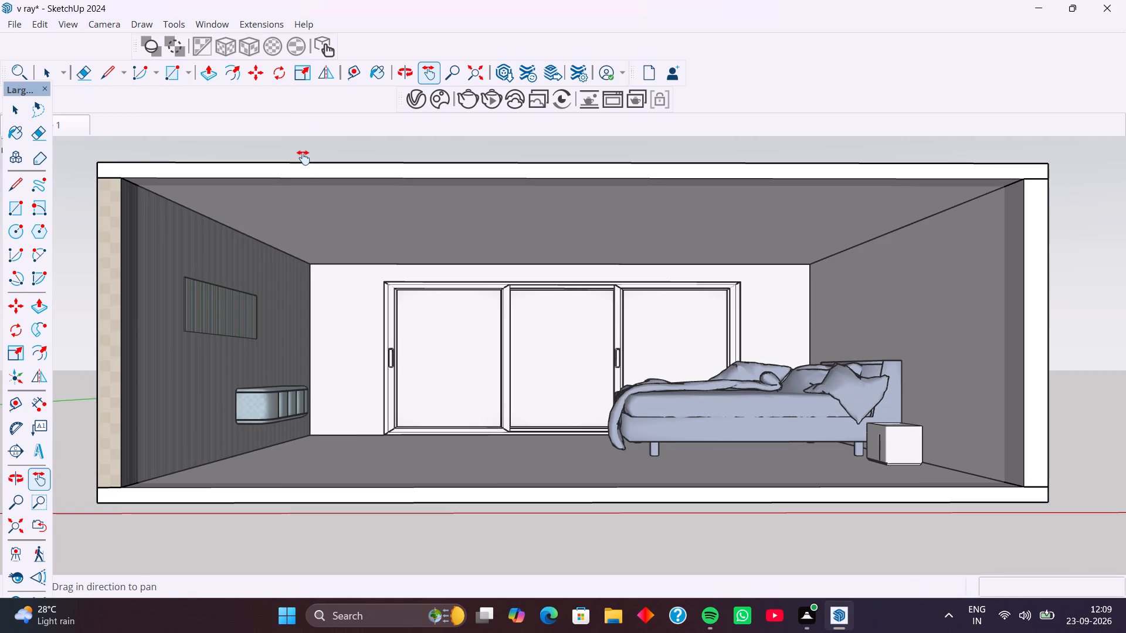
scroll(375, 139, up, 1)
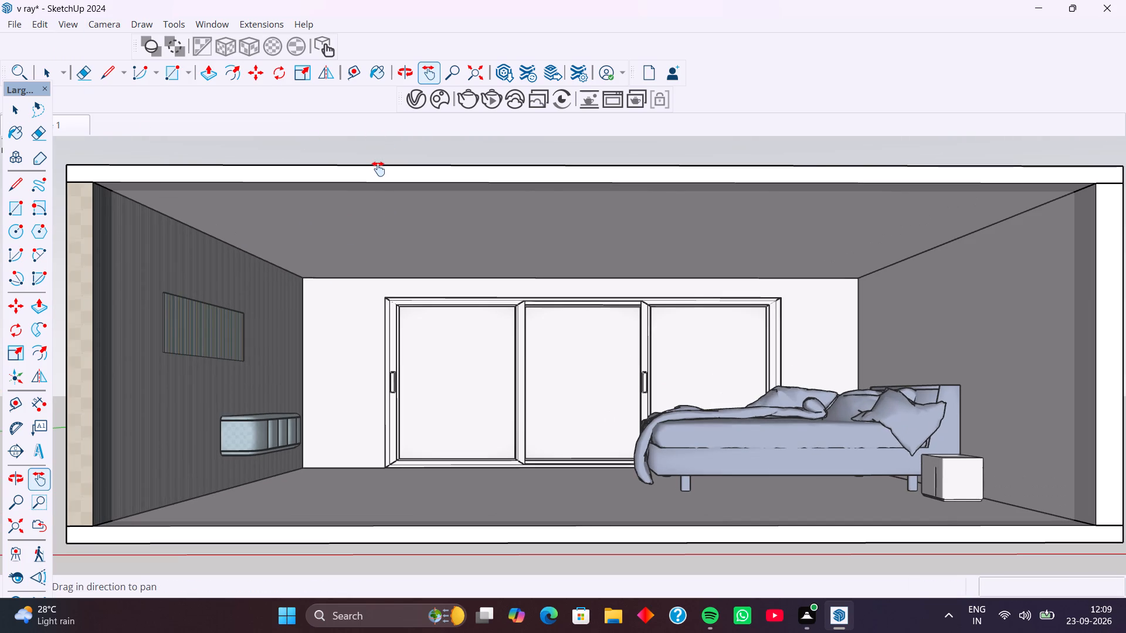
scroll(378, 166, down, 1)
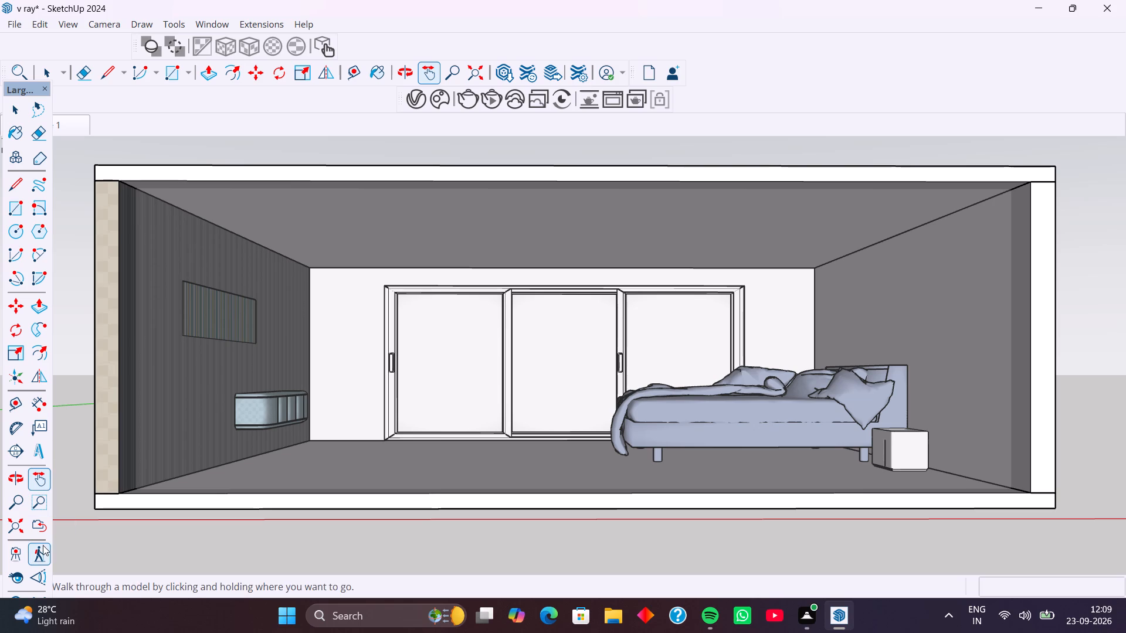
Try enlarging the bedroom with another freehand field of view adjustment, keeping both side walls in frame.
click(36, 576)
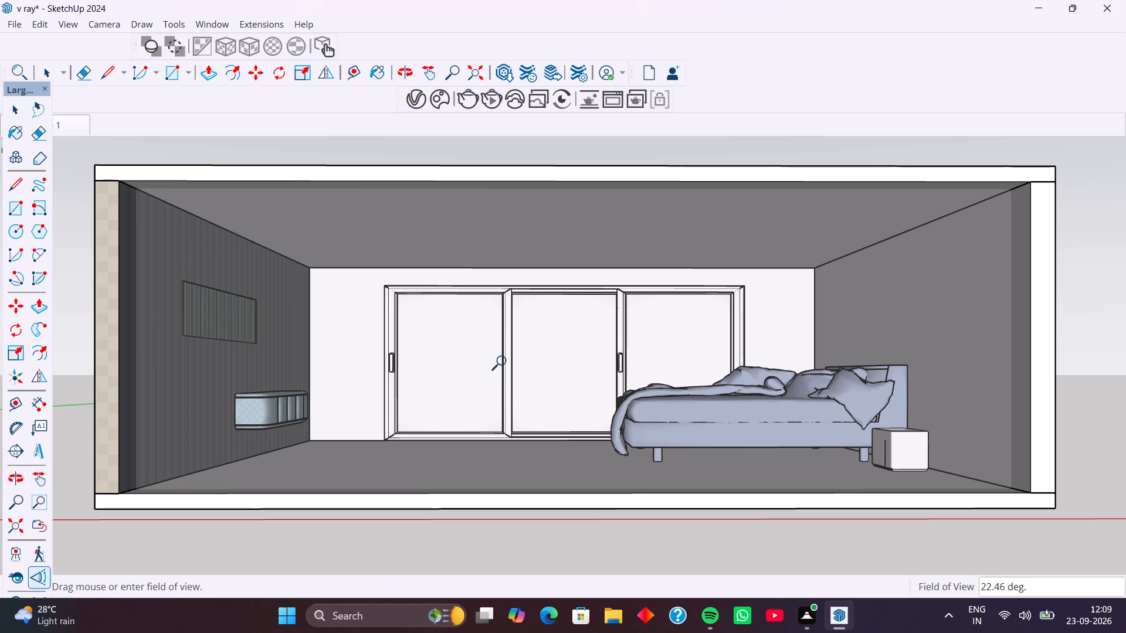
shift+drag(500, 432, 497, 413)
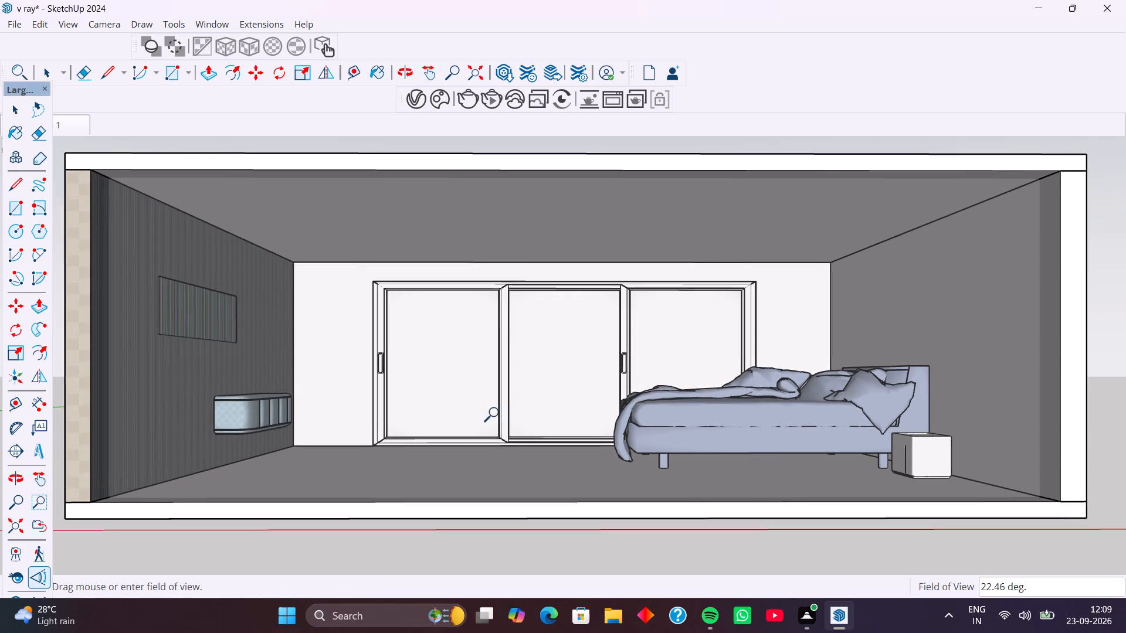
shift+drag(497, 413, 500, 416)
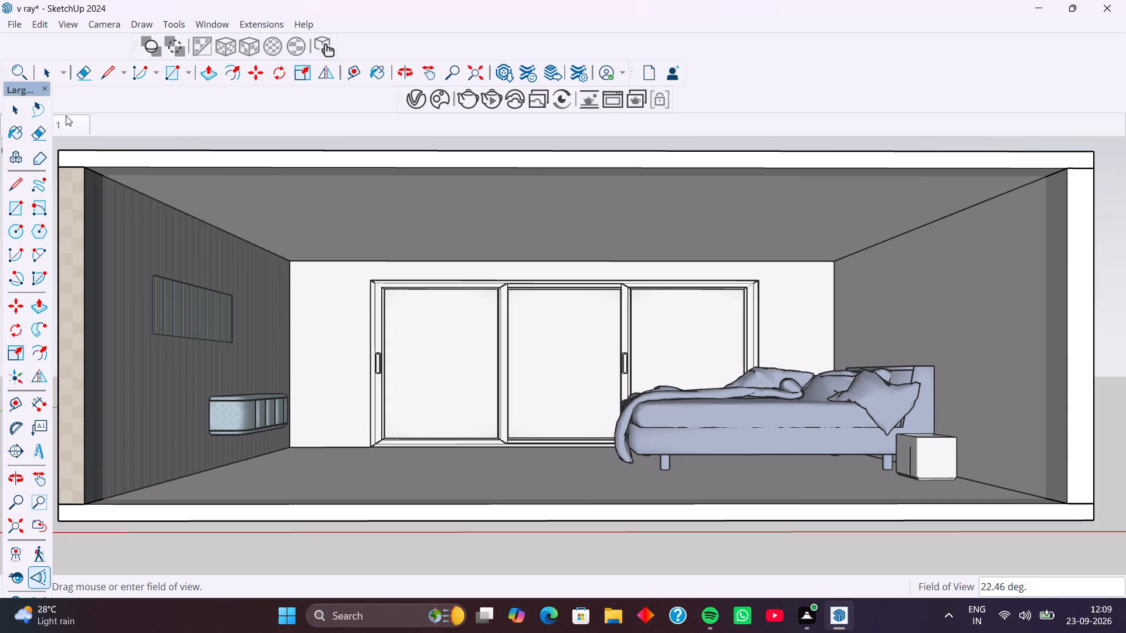
Restore the saved Scene 1 camera view of the bedroom interior.
click(74, 125)
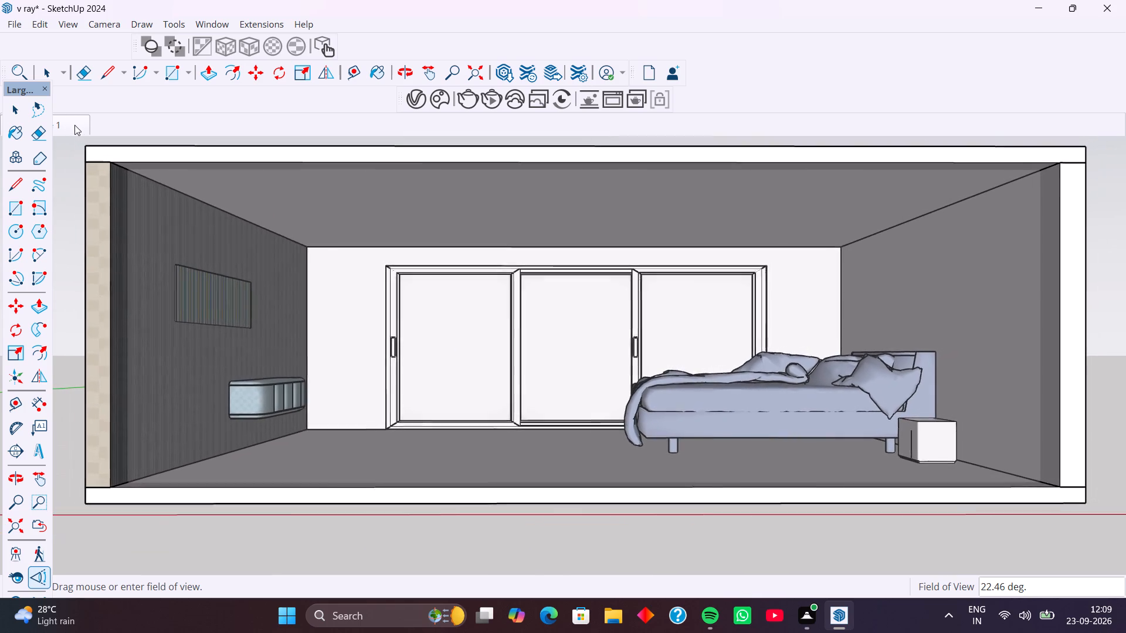
right_click(74, 125)
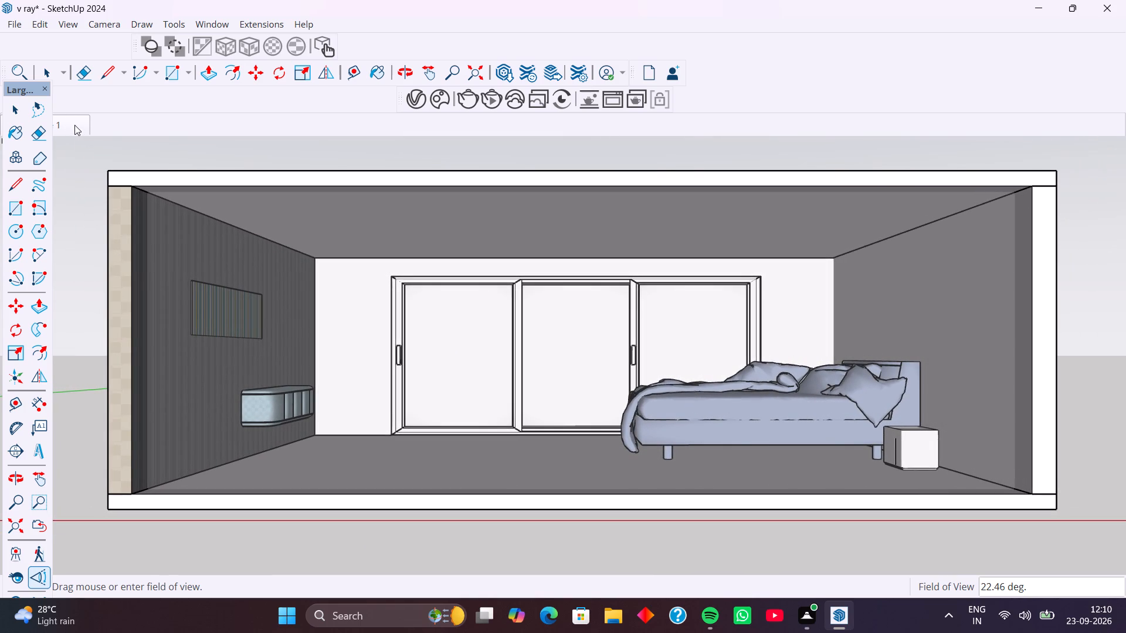
click(117, 191)
scroll(405, 353, down, 4)
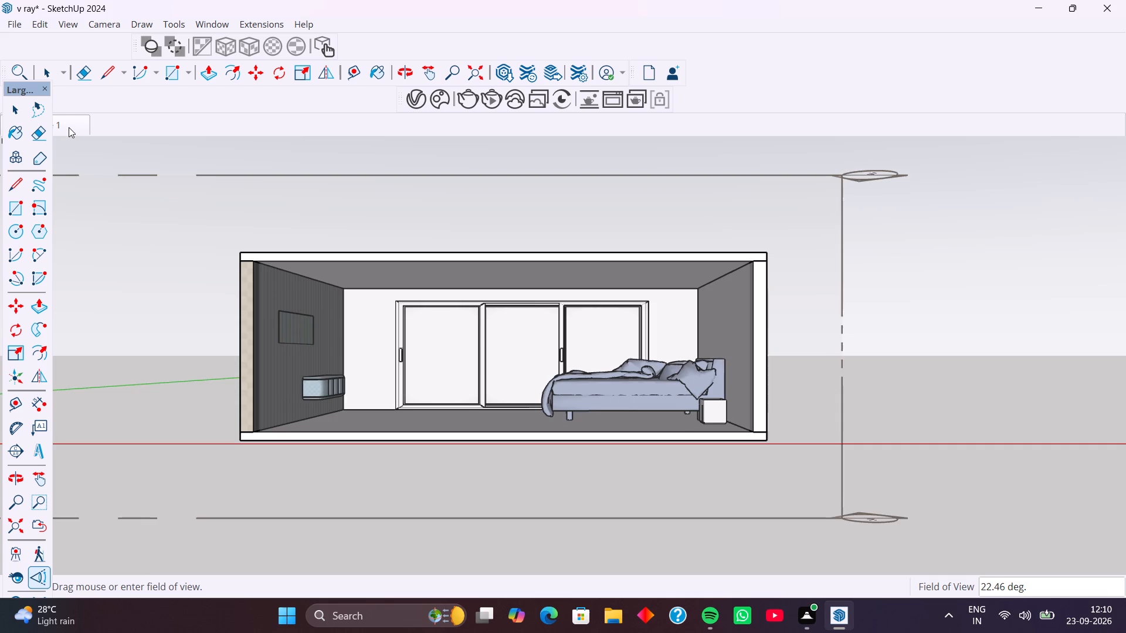
click(69, 126)
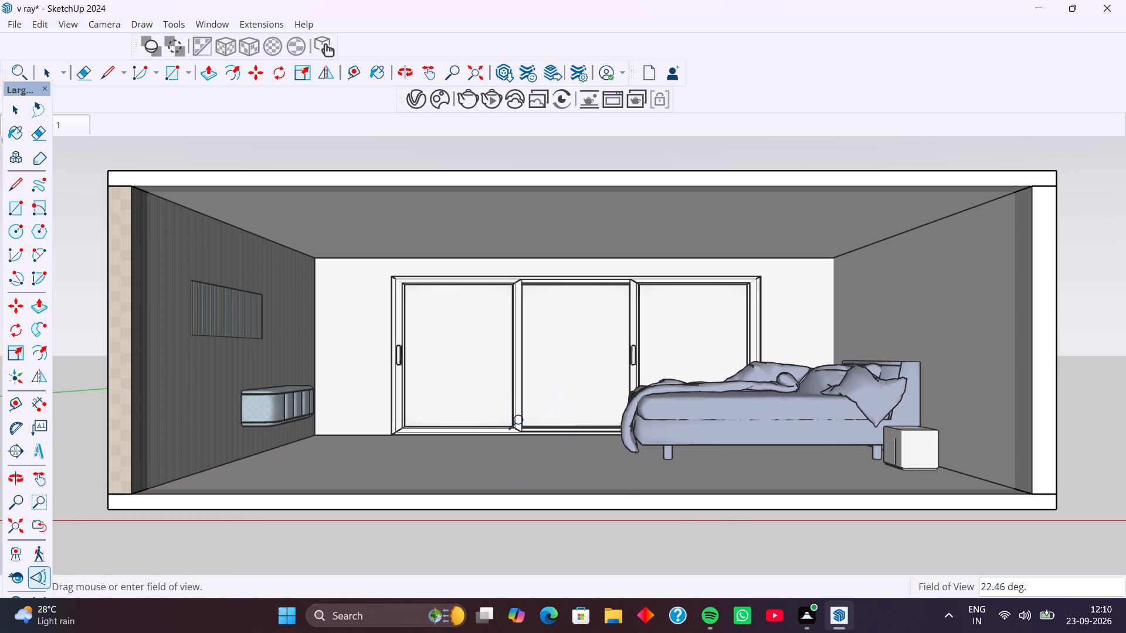
Adjust the field of view freehand until the bedroom interior fills the frame and the outer wall edges are cropped out.
shift+scroll(527, 406, up, 1)
shift+scroll(535, 417, down, 1)
shift+drag(453, 471, 452, 457)
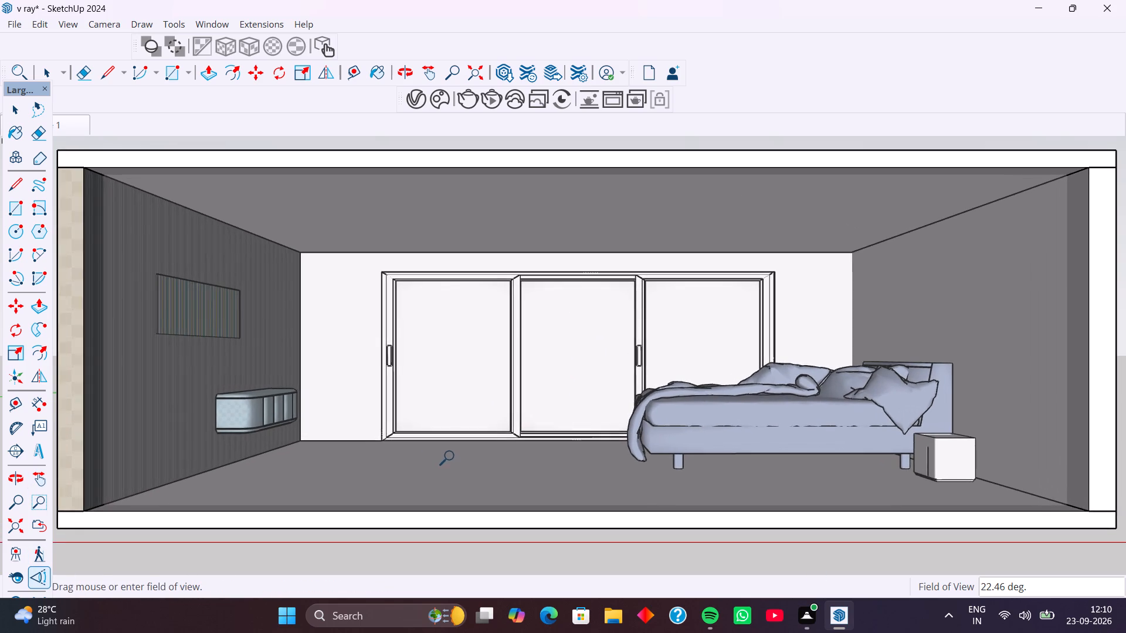
shift+drag(452, 457, 458, 457)
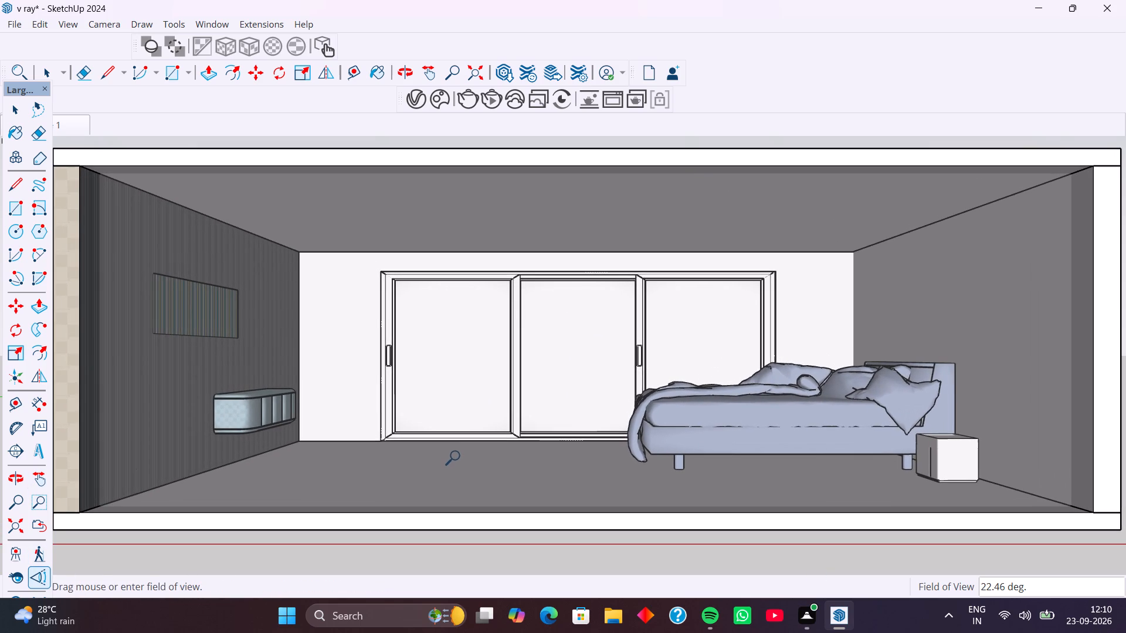
shift+drag(458, 457, 460, 459)
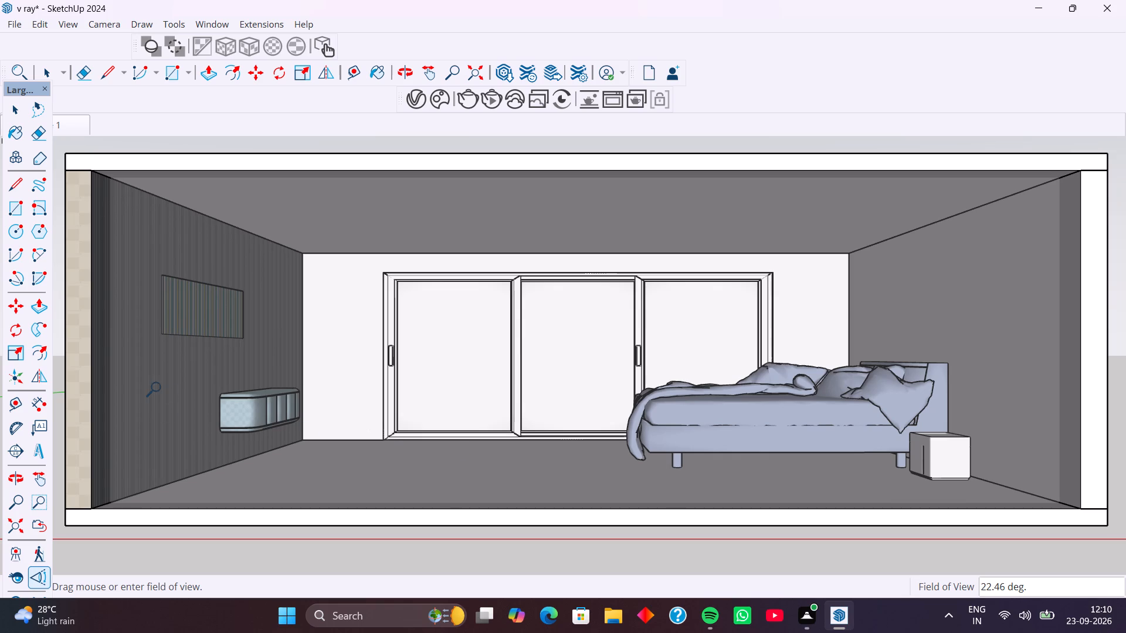
shift+drag(499, 464, 492, 448)
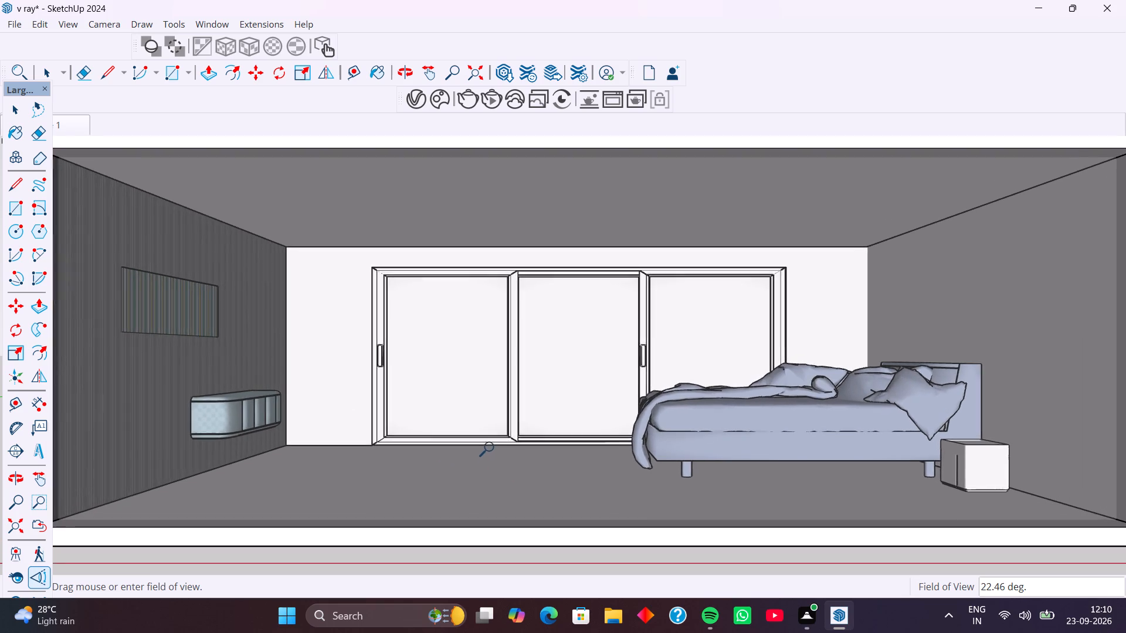
shift+drag(492, 448, 465, 404)
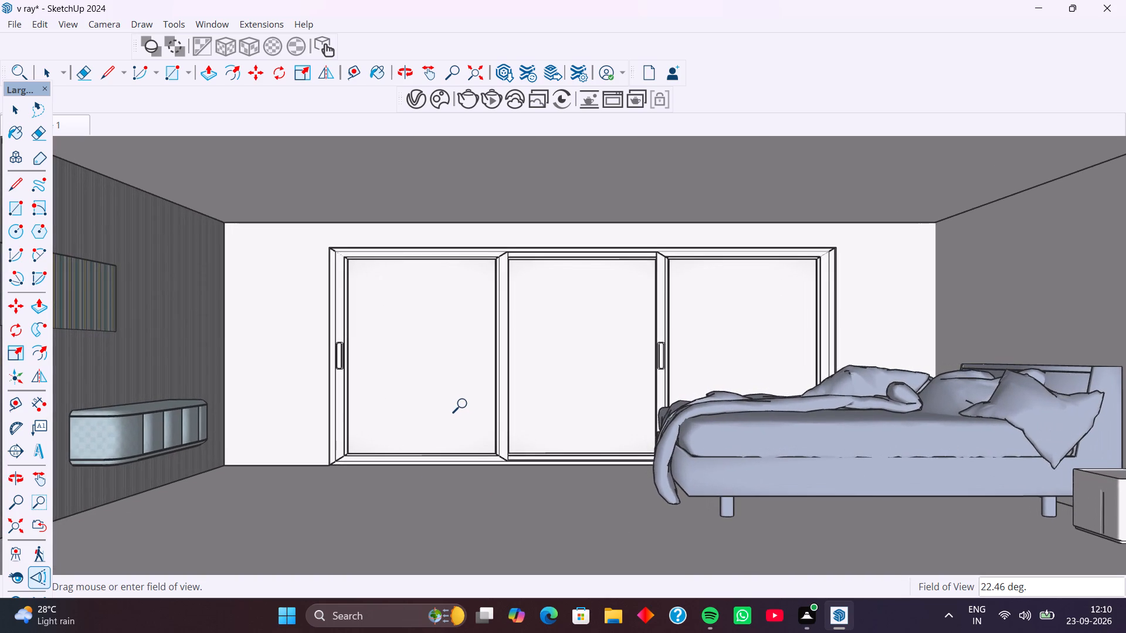
shift+drag(465, 404, 470, 412)
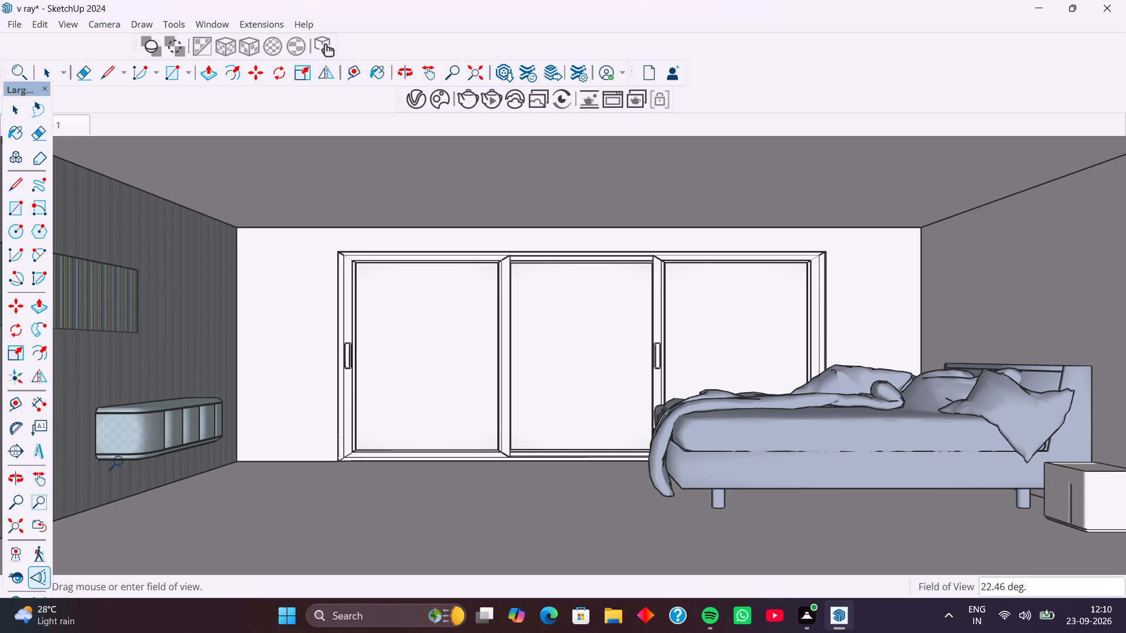
Orbit and pan the camera slightly to re-centre the sliding doors, wall cabinet and bed in the frame.
shift+click(14, 478)
shift+drag(415, 498, 411, 501)
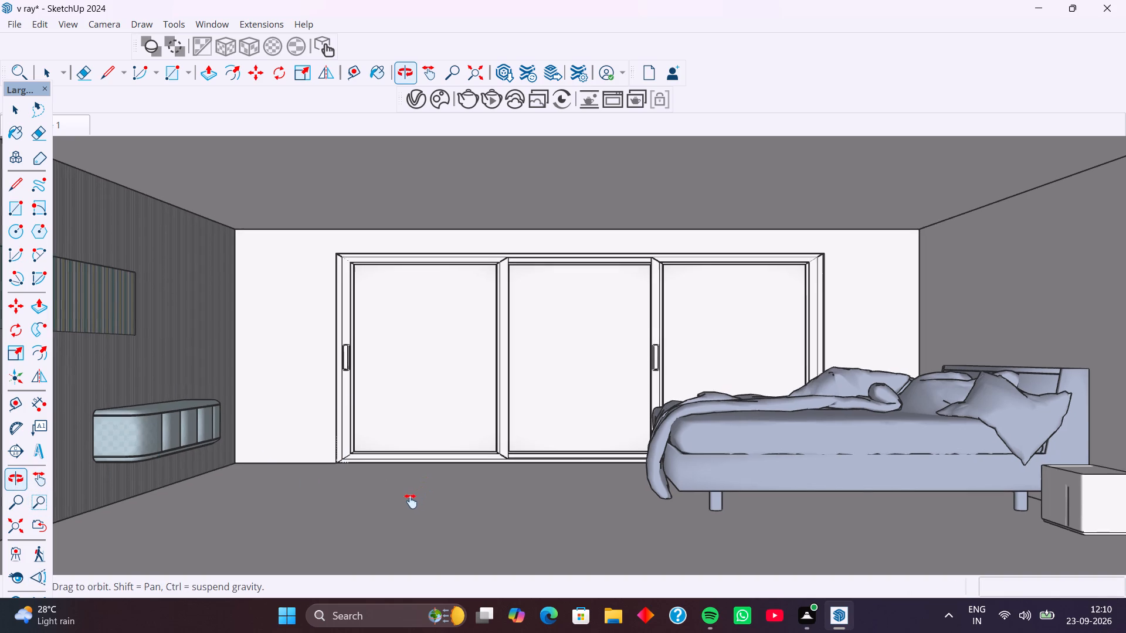
shift+drag(411, 501, 429, 494)
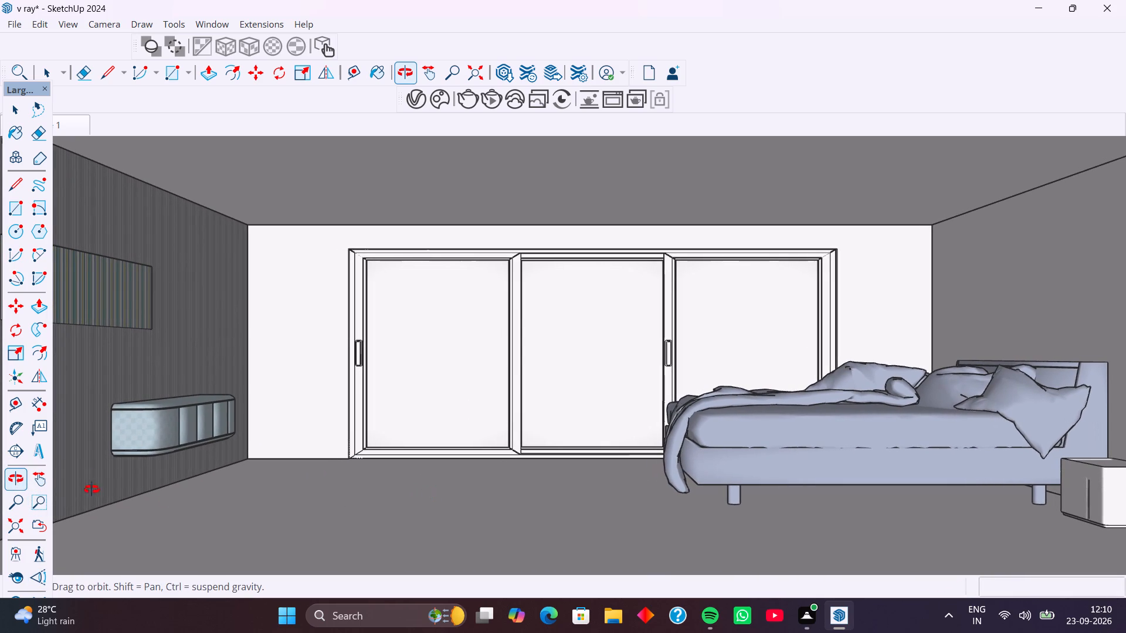
shift+click(44, 479)
shift+drag(394, 496, 393, 491)
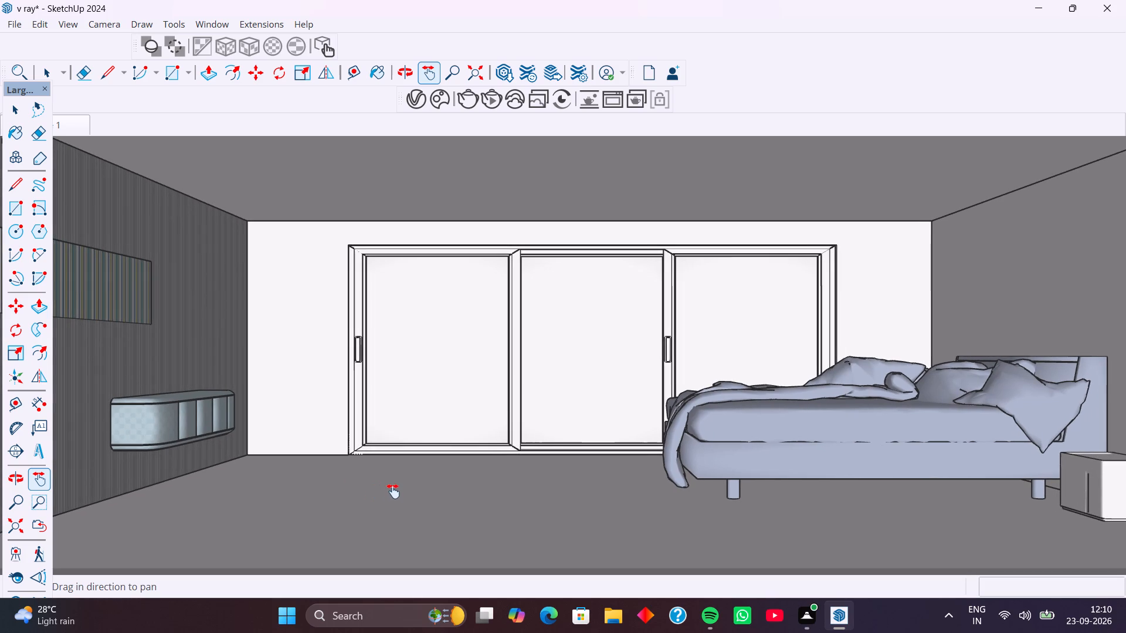
shift+drag(393, 491, 396, 488)
Adjust the camera's field of view freehand with the Zoom tool to about 21.6 degrees.
click(22, 503)
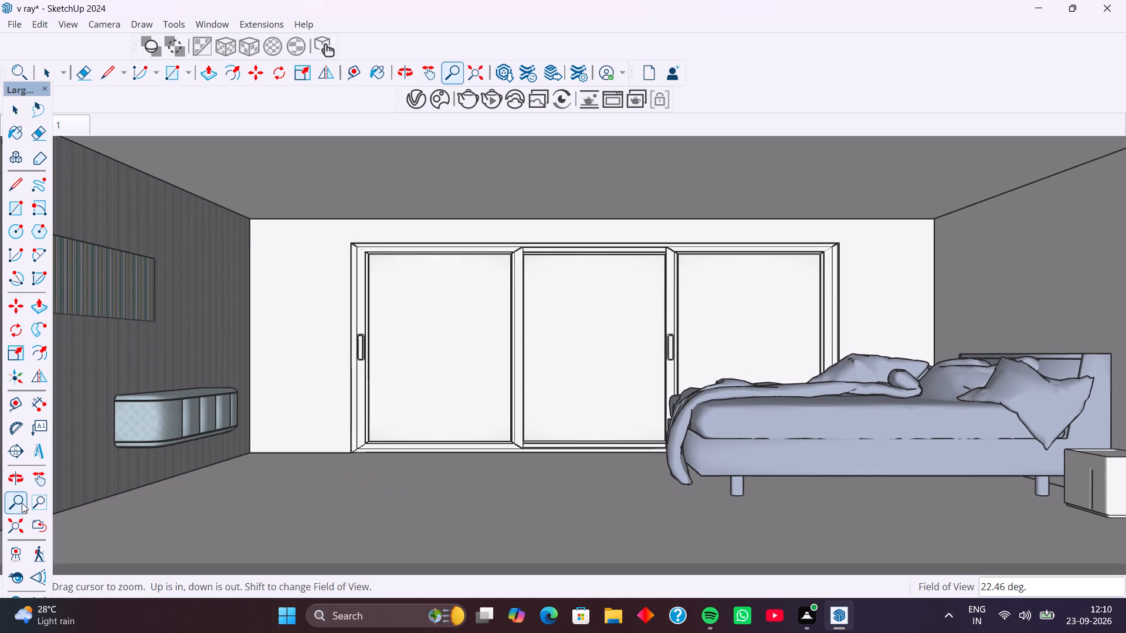
shift+drag(287, 486, 288, 472)
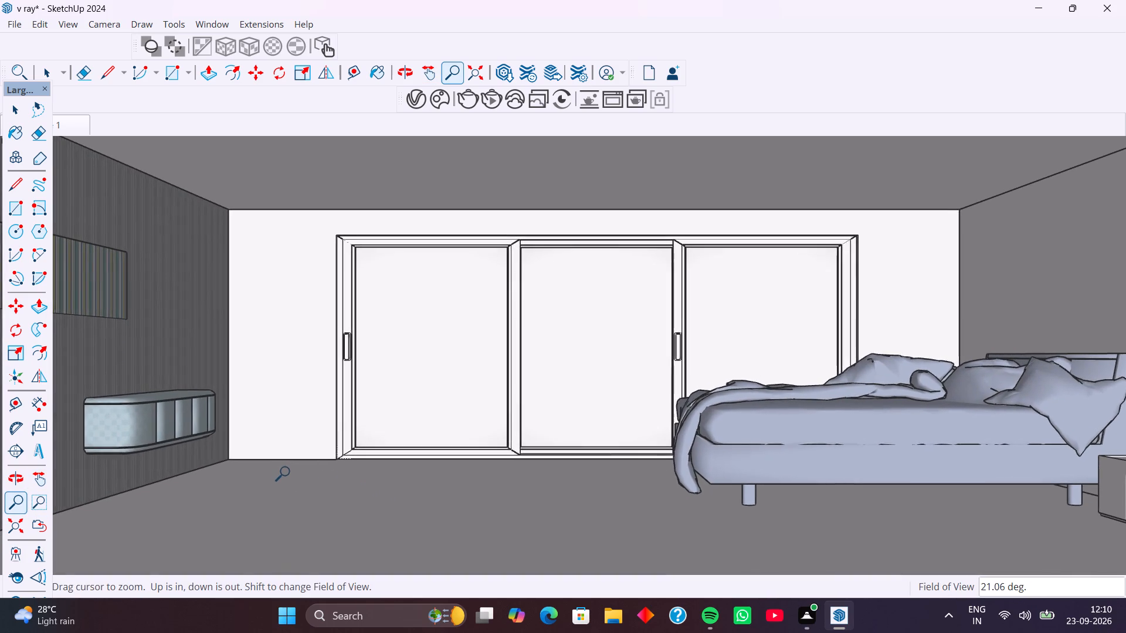
shift+drag(288, 472, 293, 472)
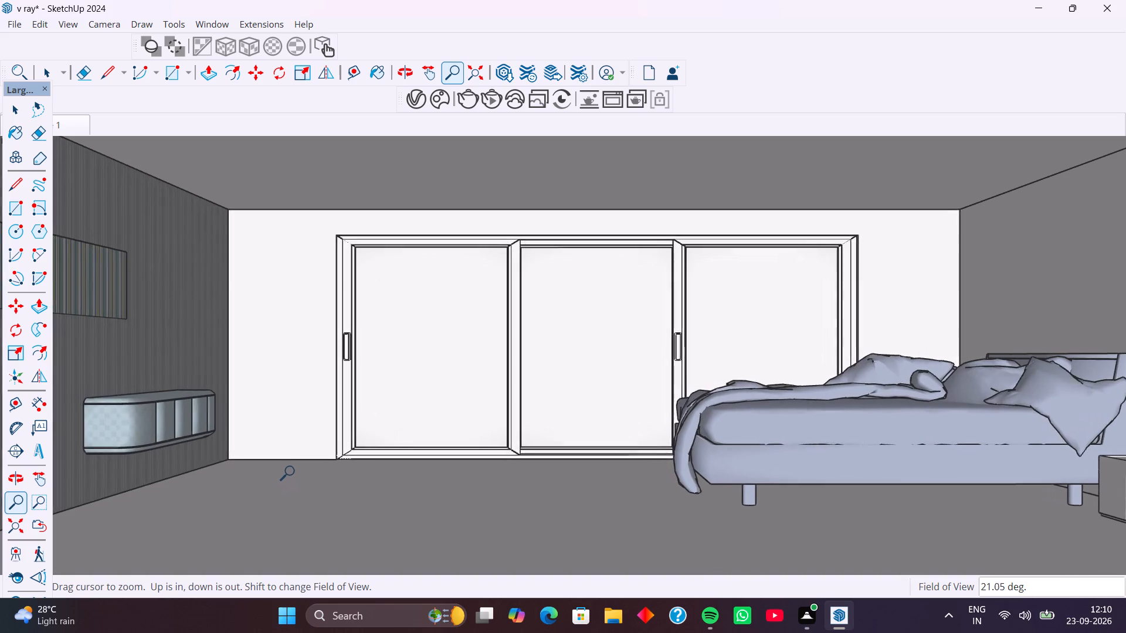
shift+drag(293, 472, 456, 581)
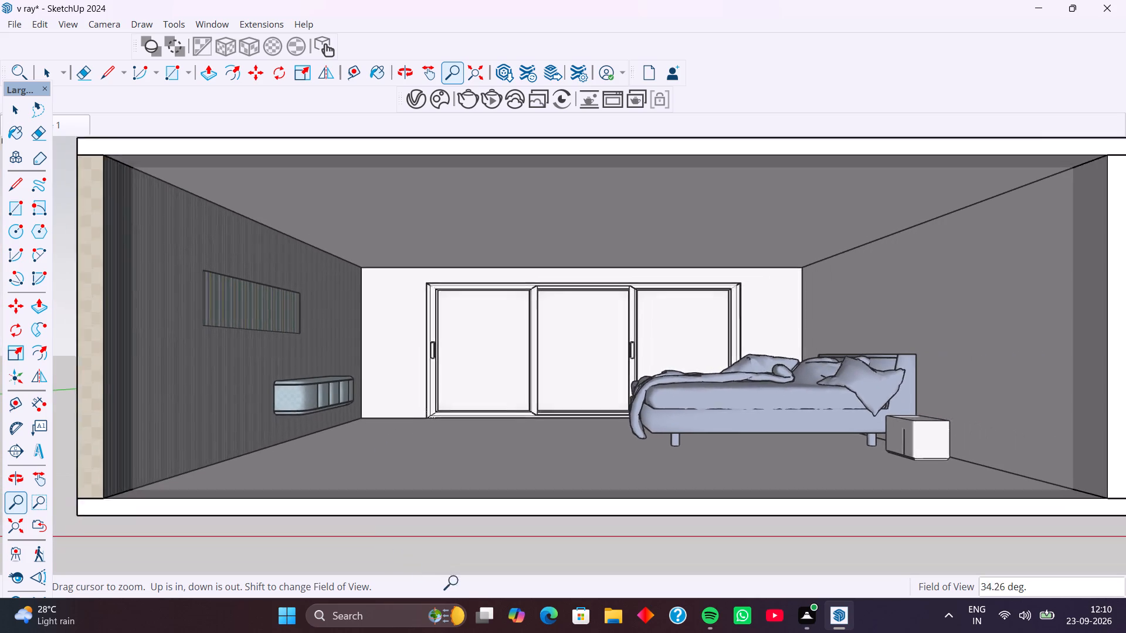
shift+drag(456, 581, 438, 498)
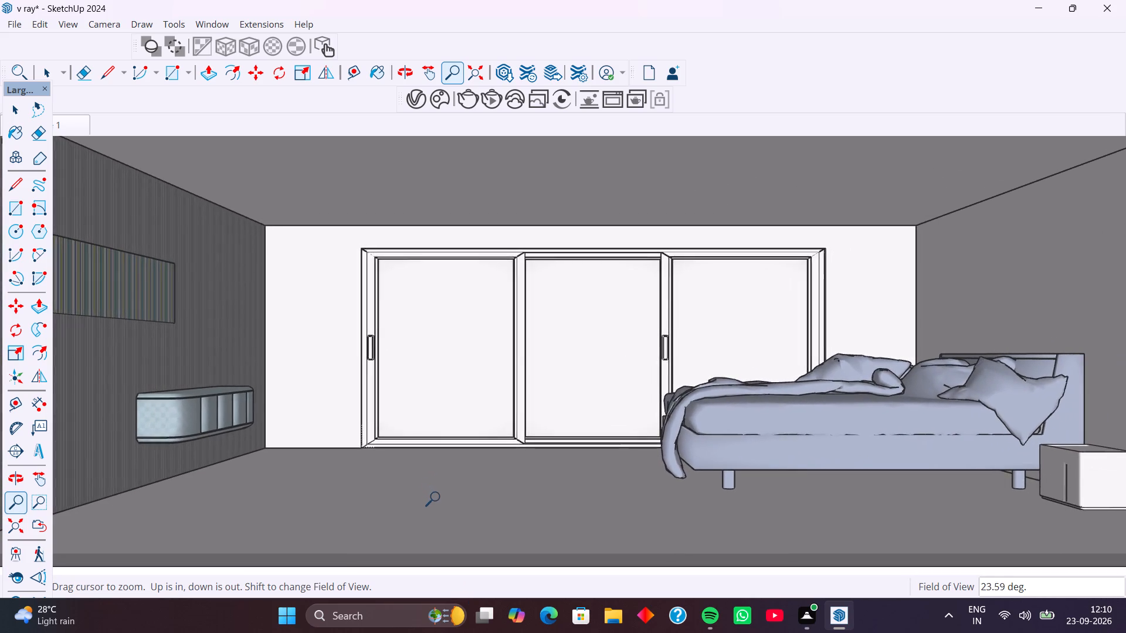
shift+drag(438, 498, 435, 484)
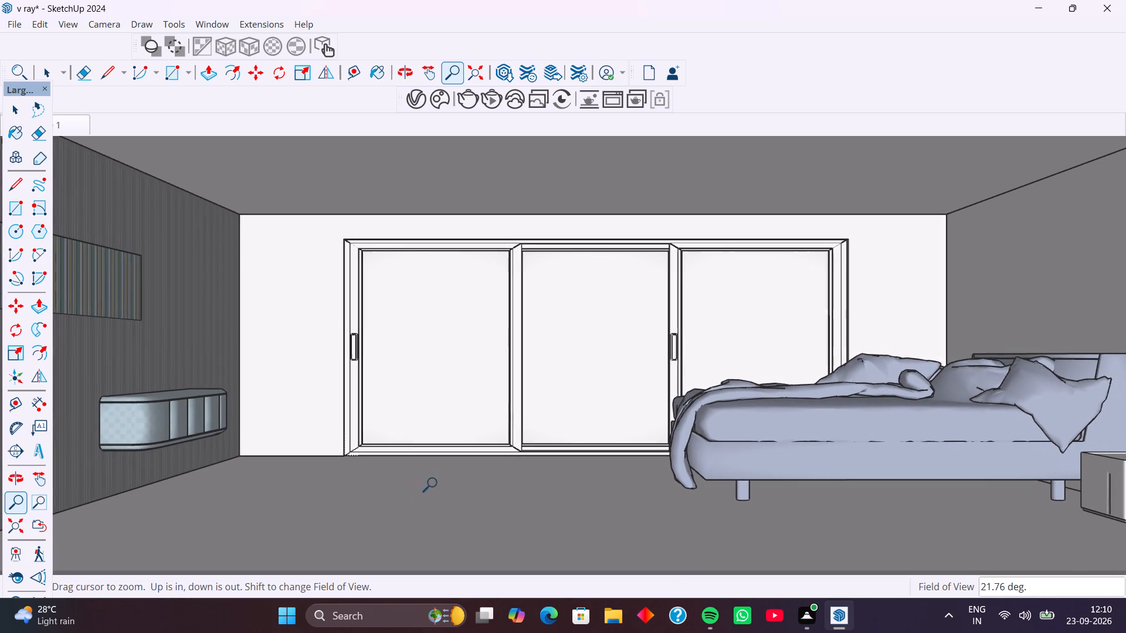
shift+drag(435, 484, 434, 479)
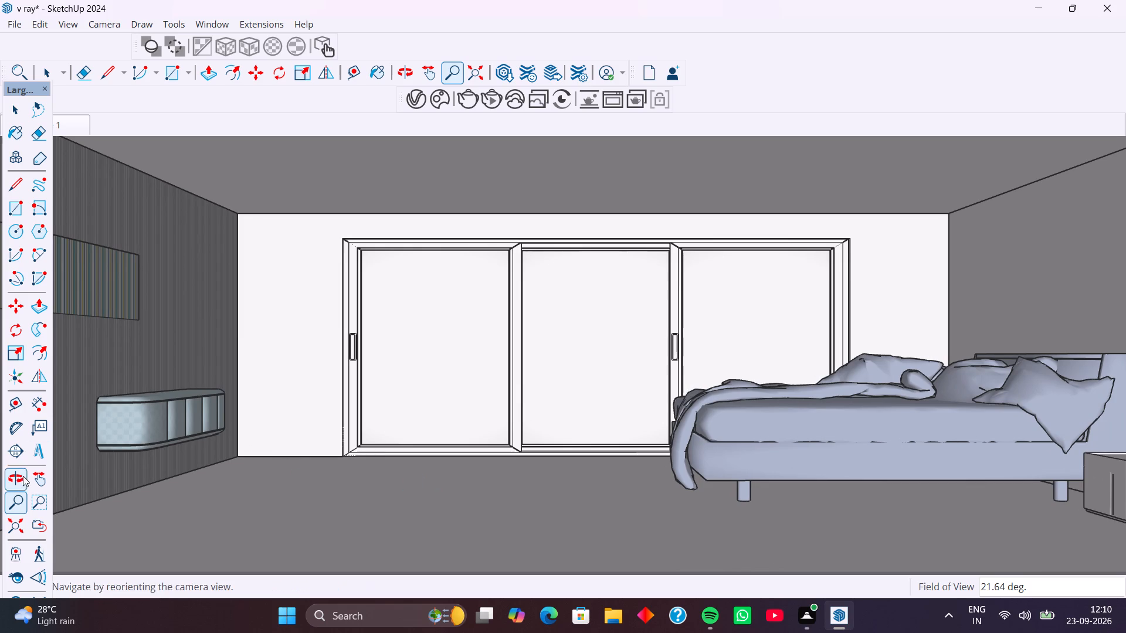
Restore the saved Scene 1 camera view of the bedroom interior.
click(11, 529)
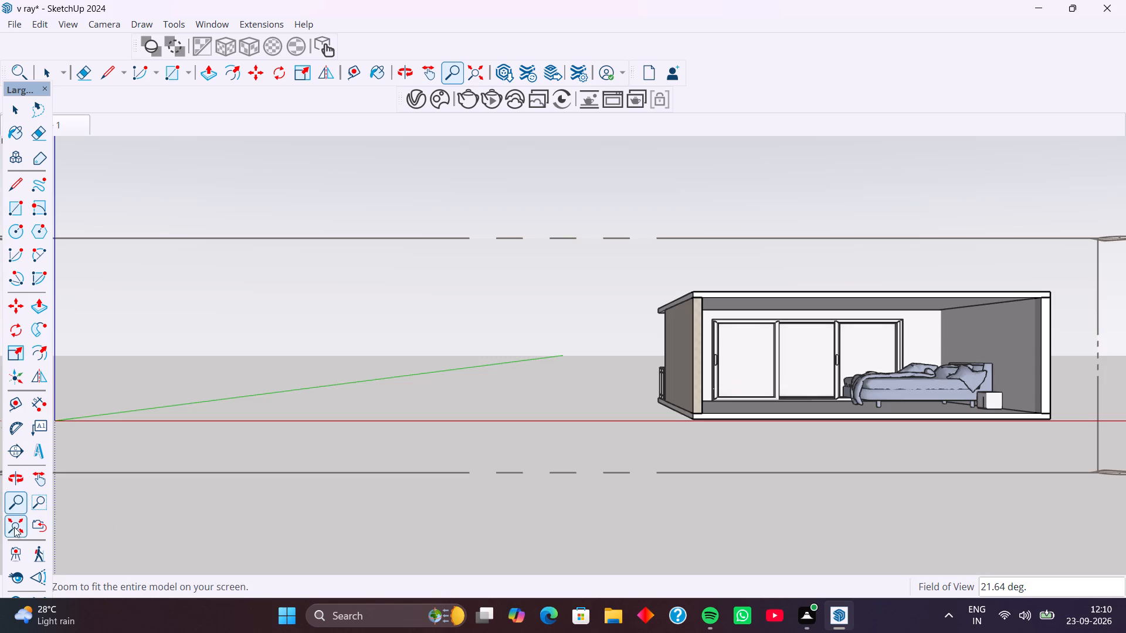
click(42, 576)
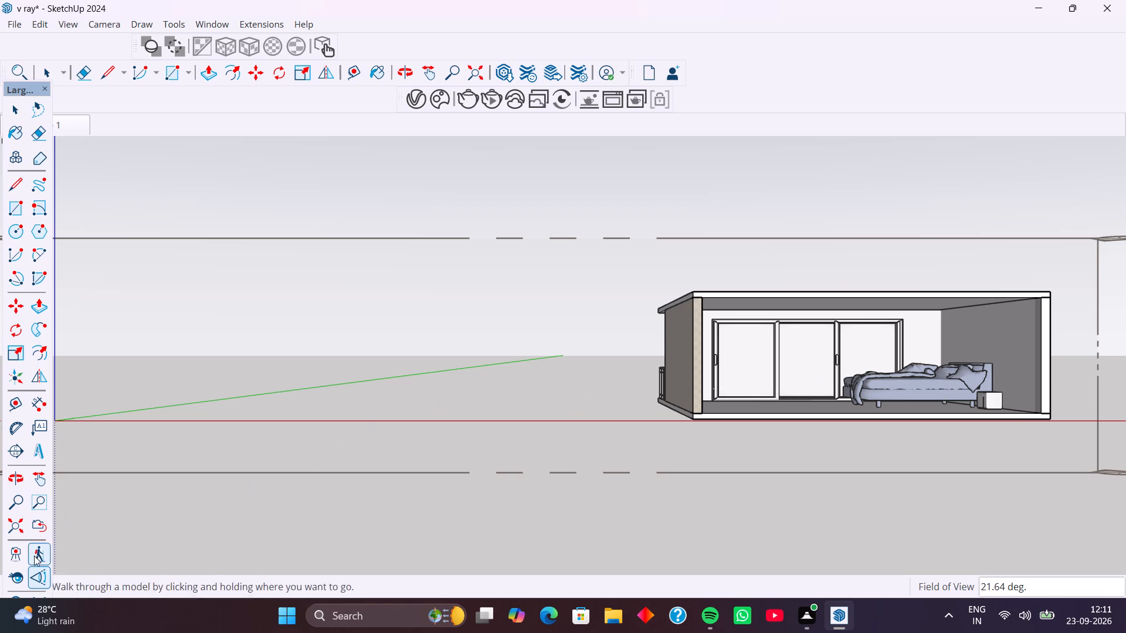
click(76, 125)
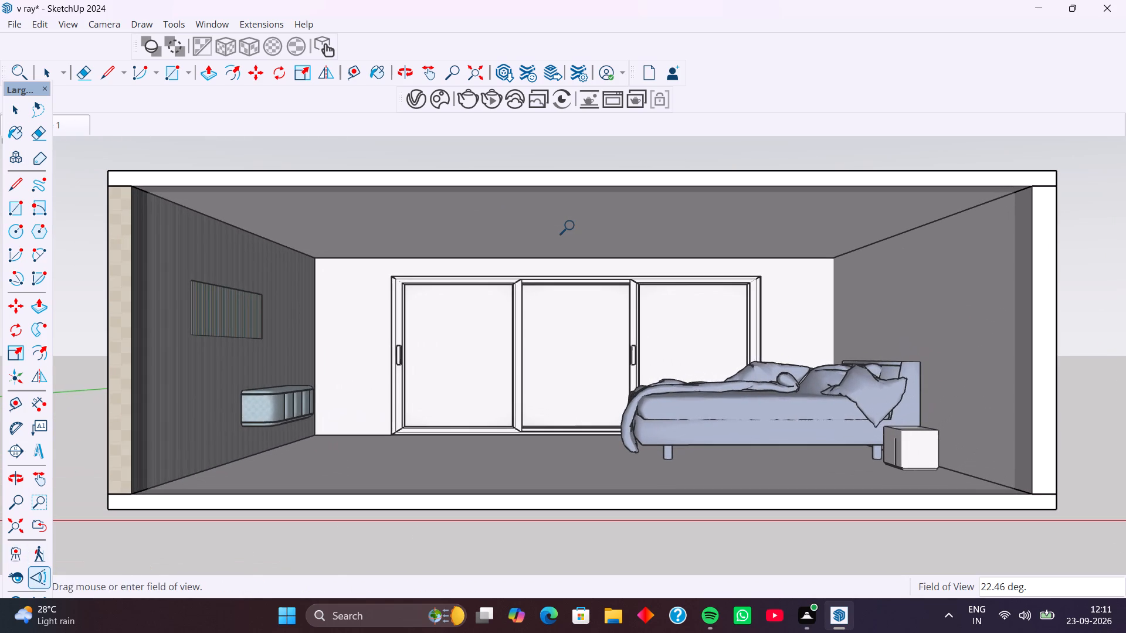
Use the Walk tool to shift the camera in front of the bedroom, raising the eye height to about 9'.
click(36, 557)
shift+drag(474, 456, 470, 438)
shift+drag(508, 485, 506, 469)
shift+drag(534, 514, 534, 512)
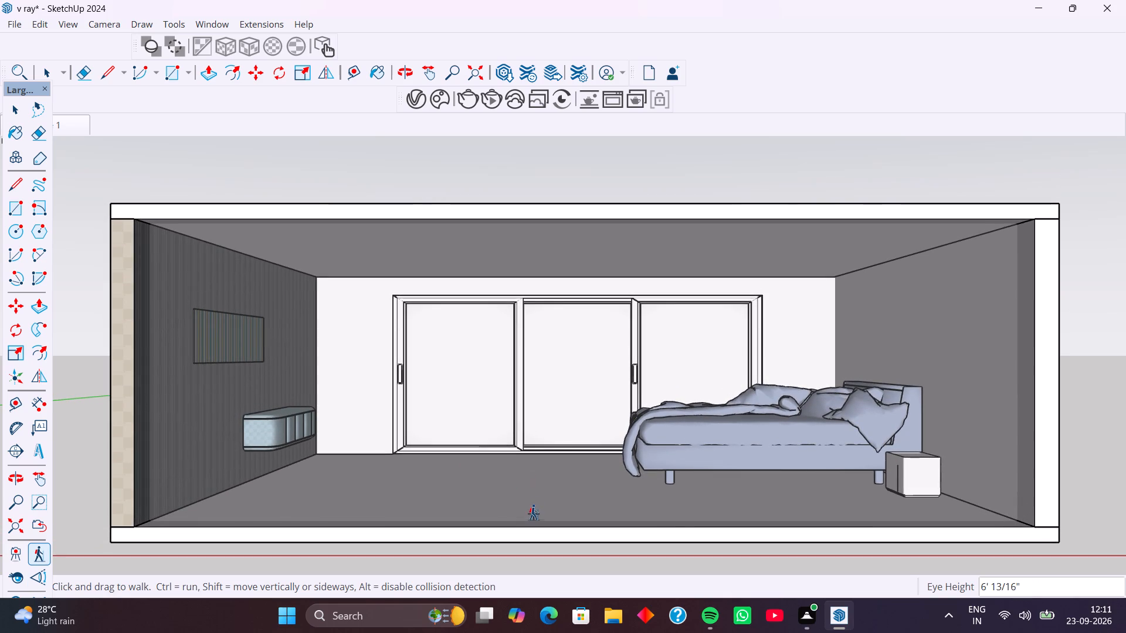
shift+drag(534, 512, 530, 486)
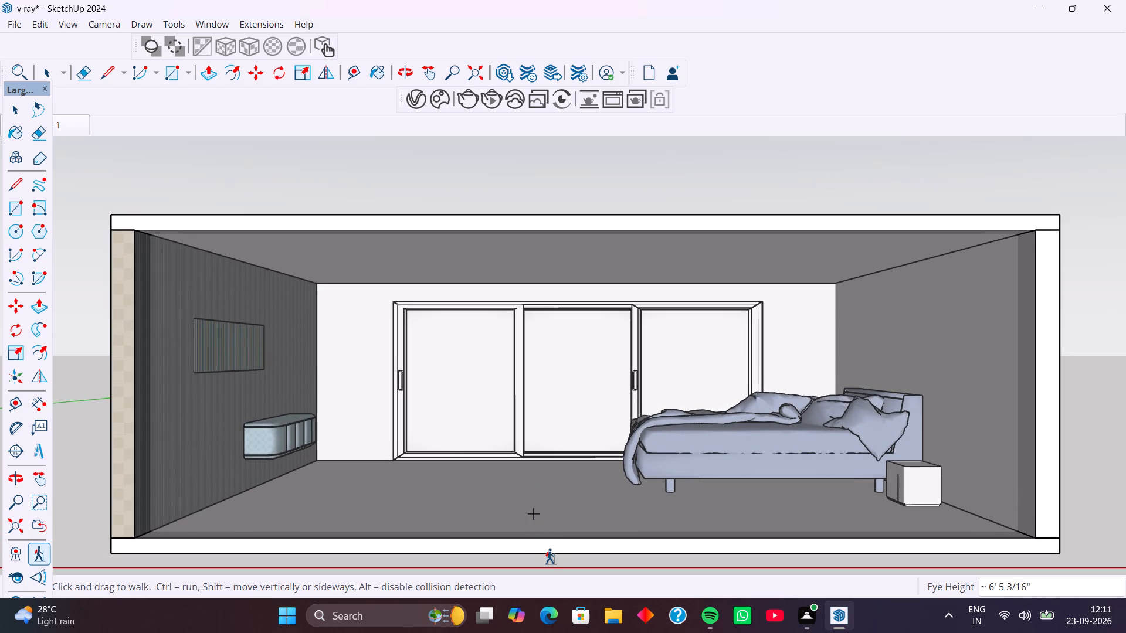
shift+drag(550, 555, 569, 565)
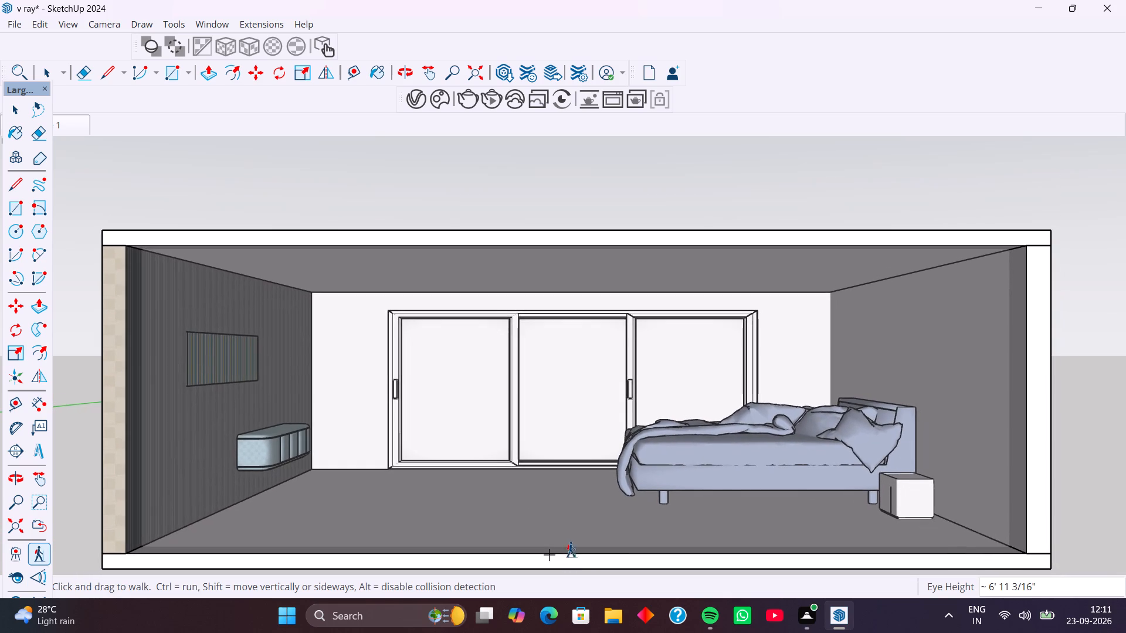
scroll(559, 541, up, 3)
shift+drag(549, 529, 545, 513)
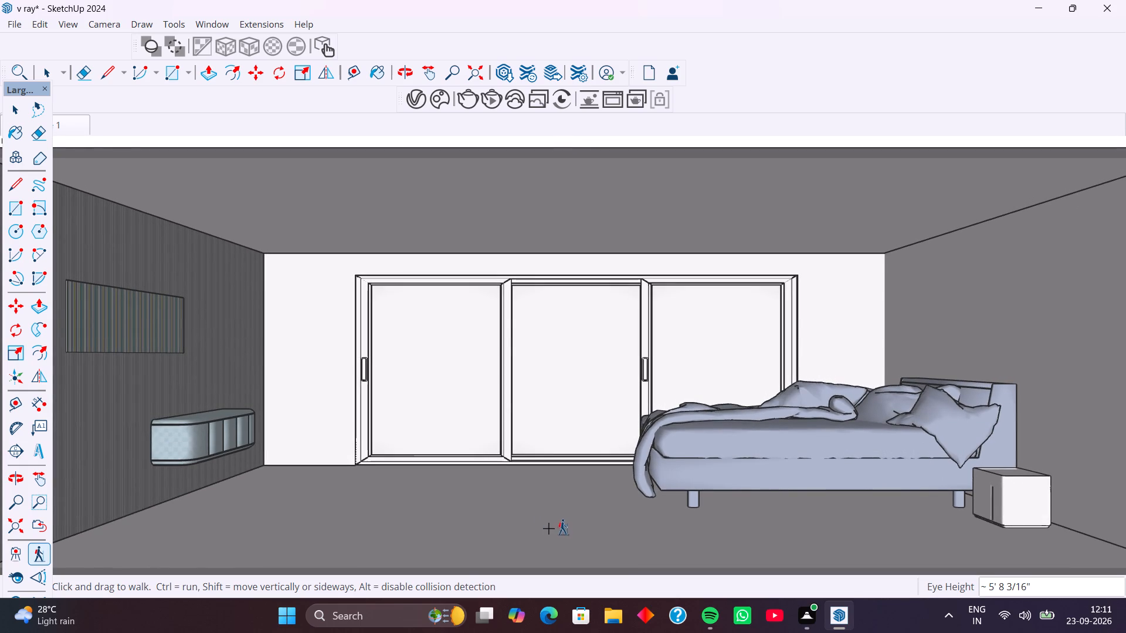
shift+drag(551, 530, 599, 483)
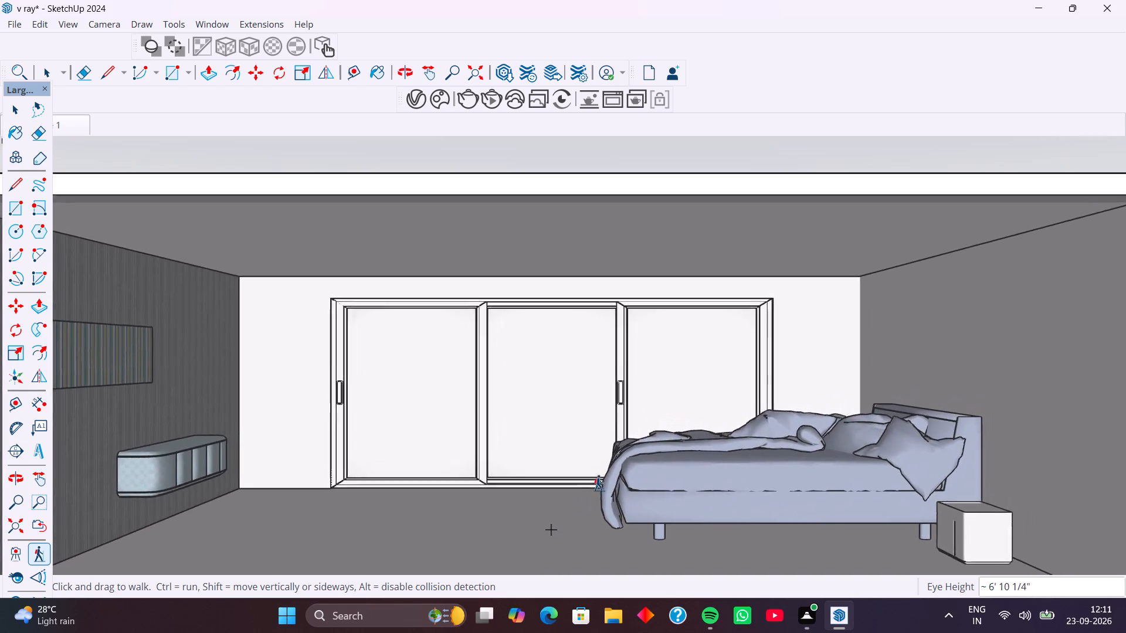
shift+drag(599, 483, 425, 537)
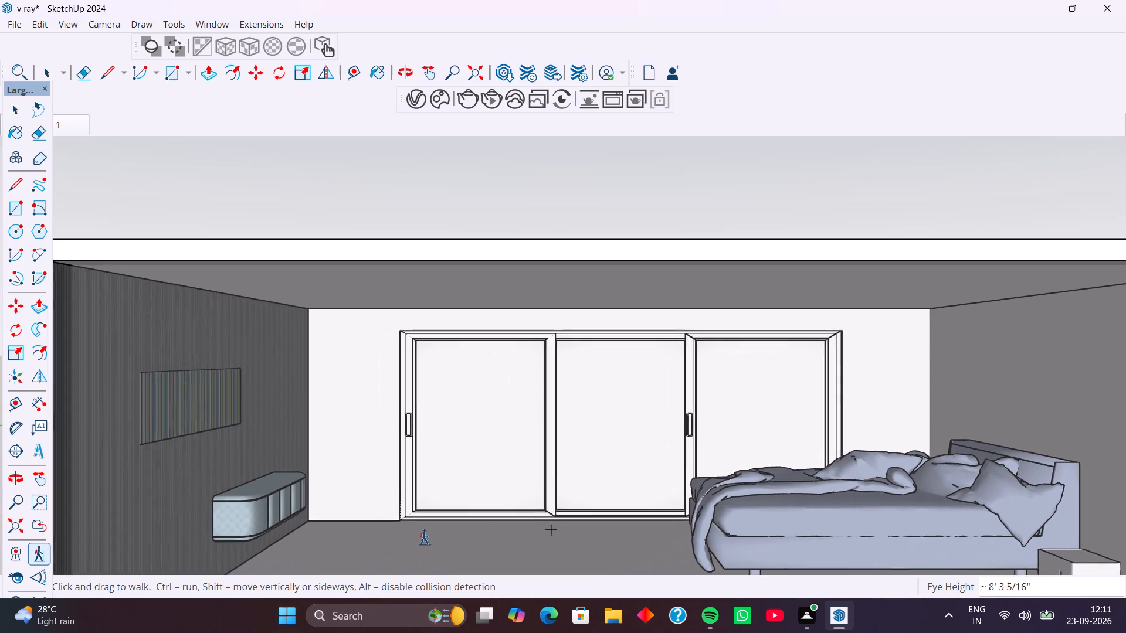
shift+drag(425, 537, 530, 508)
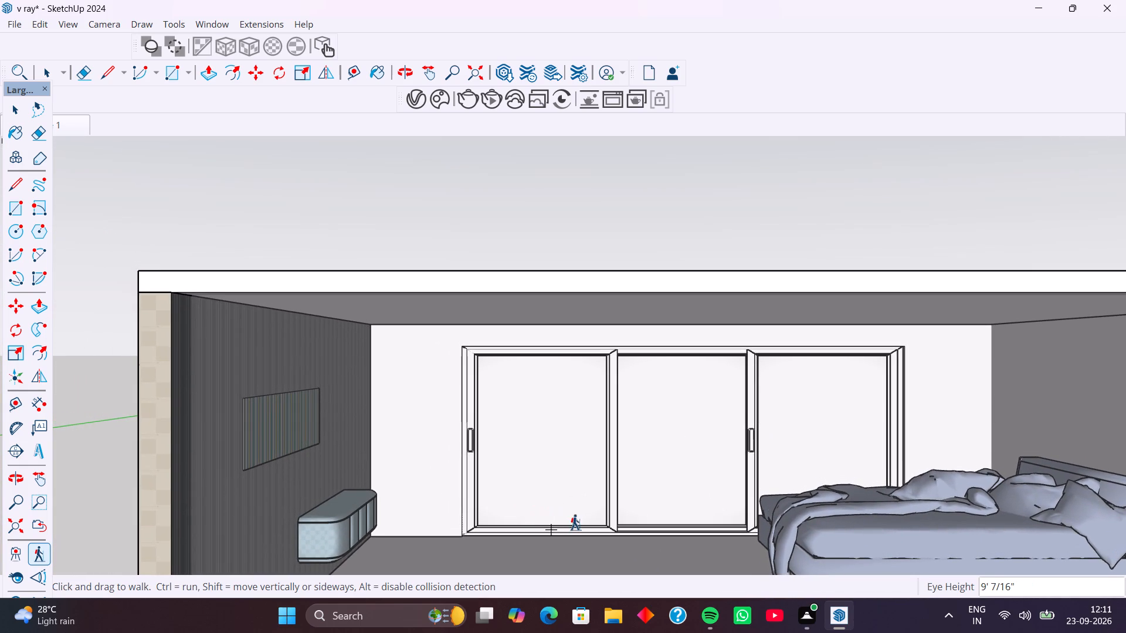
ctrl+drag(607, 529, 606, 522)
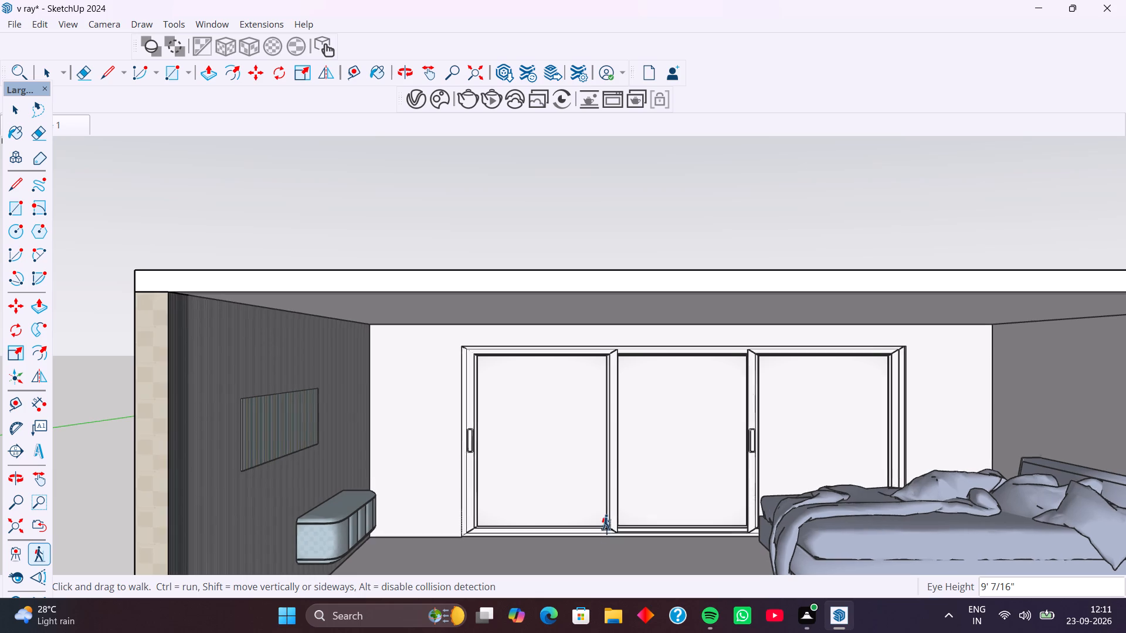
Walk the camera into the bedroom toward the sliding doors and look around toward the striped side wall.
ctrl+drag(606, 522, 657, 481)
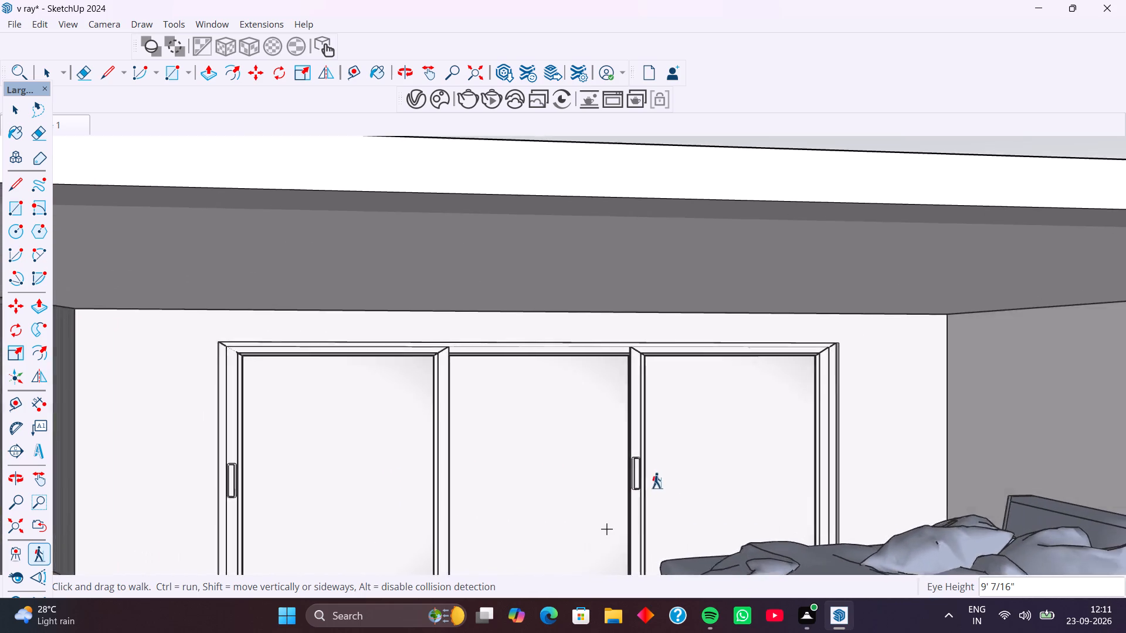
ctrl+drag(657, 481, 491, 482)
ctrl+drag(552, 481, 546, 482)
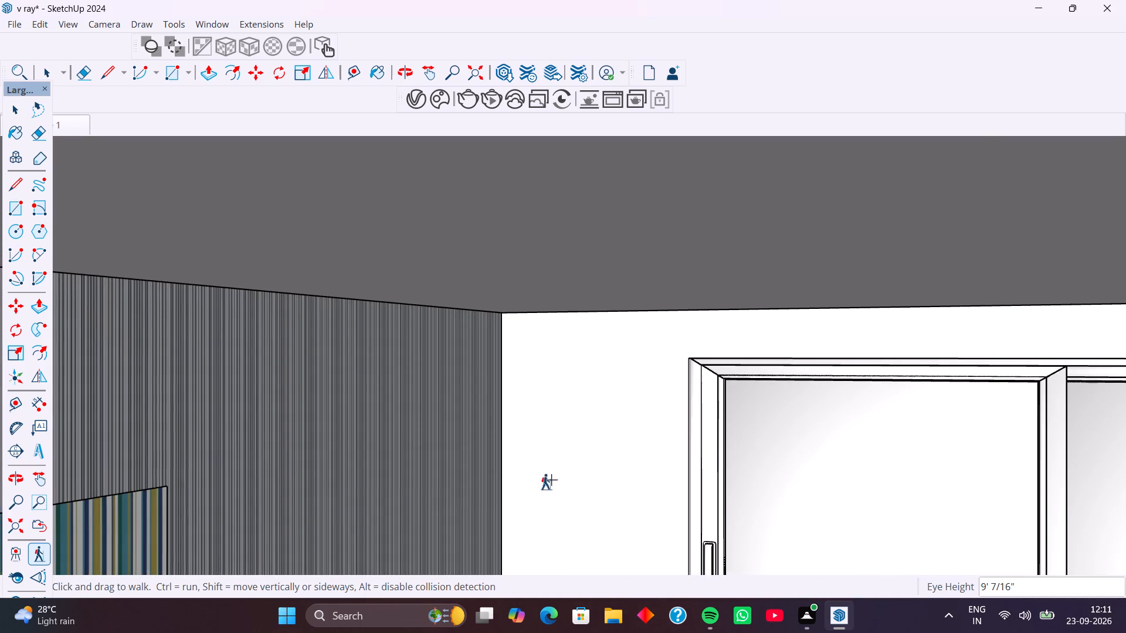
ctrl+drag(546, 482, 199, 443)
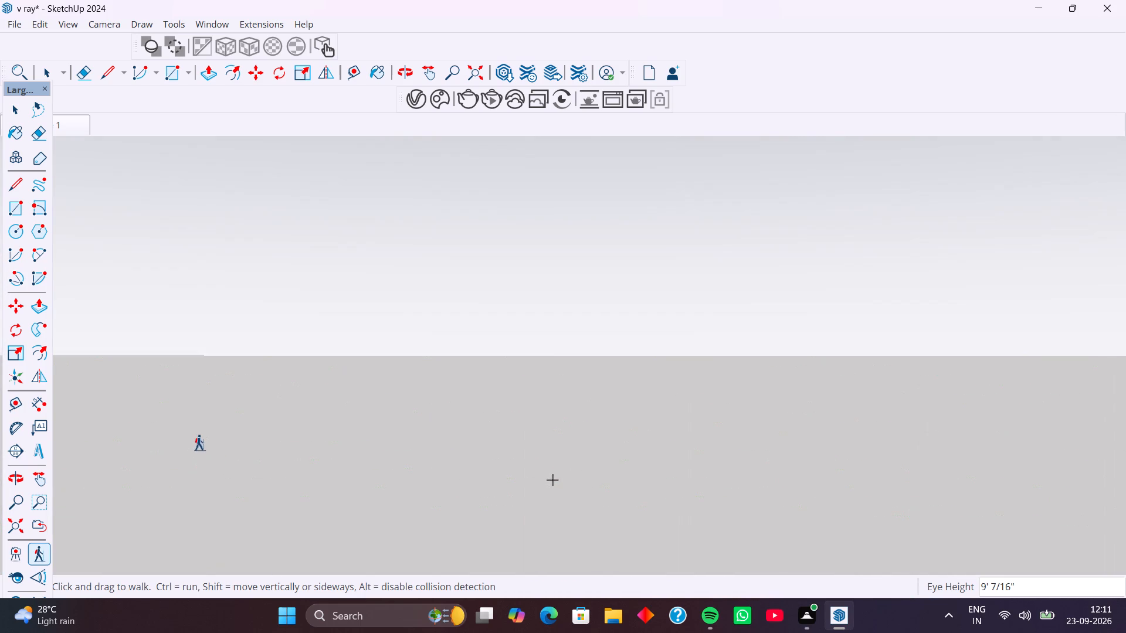
ctrl+drag(199, 443, 340, 515)
Back the camera out of the building and walk it toward the bedroom's open front from outside.
scroll(345, 502, down, 2)
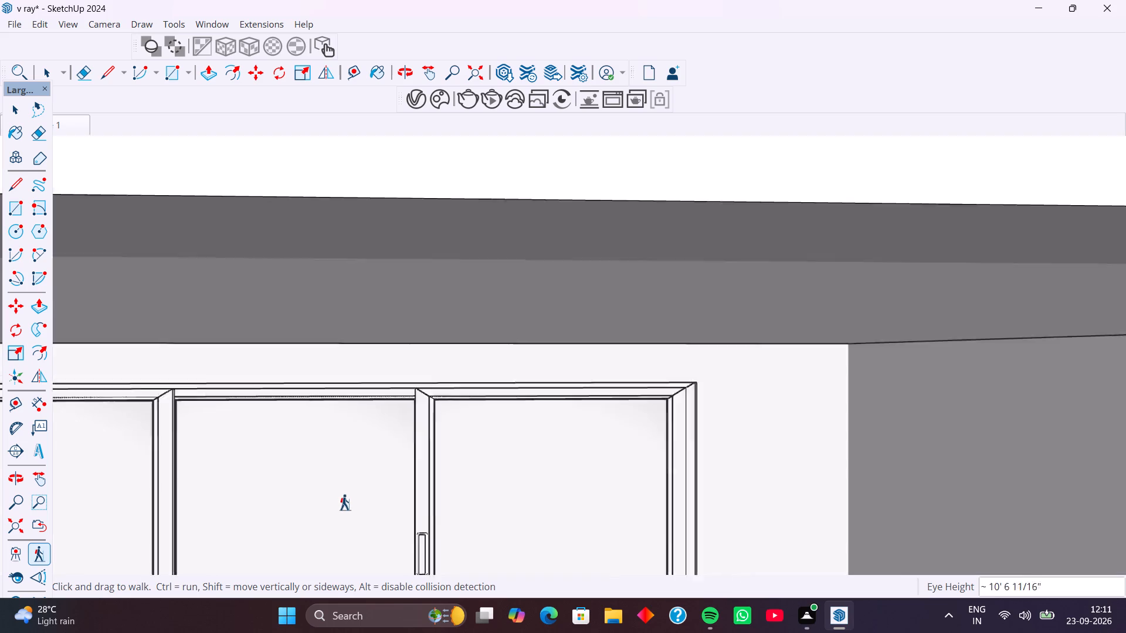
scroll(345, 502, down, 20)
scroll(345, 502, down, 10)
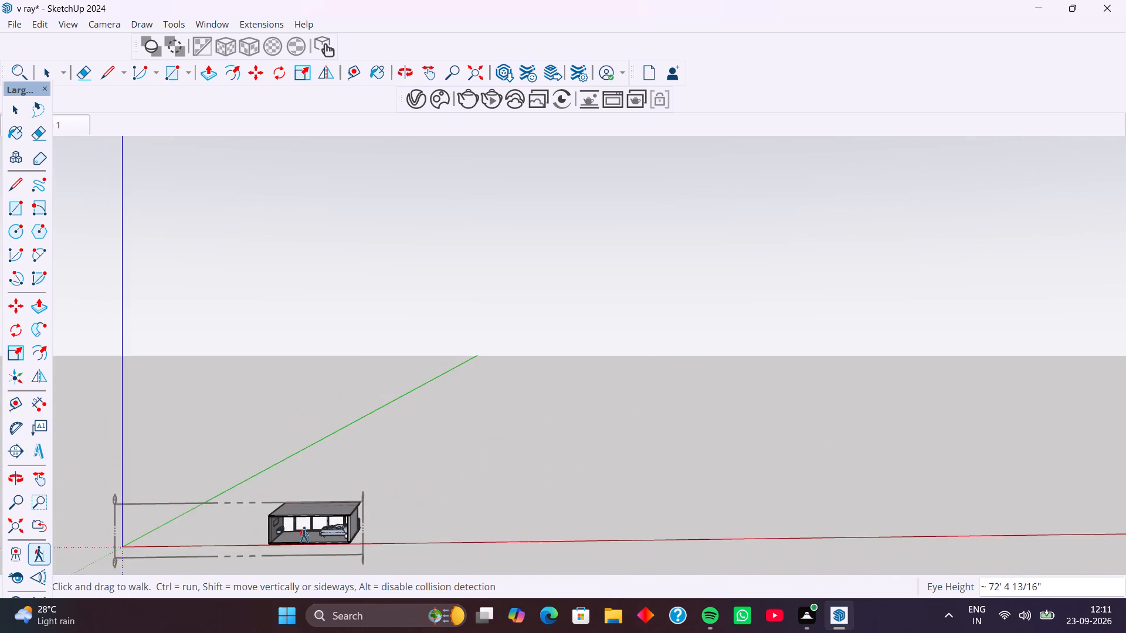
scroll(296, 561, up, 12)
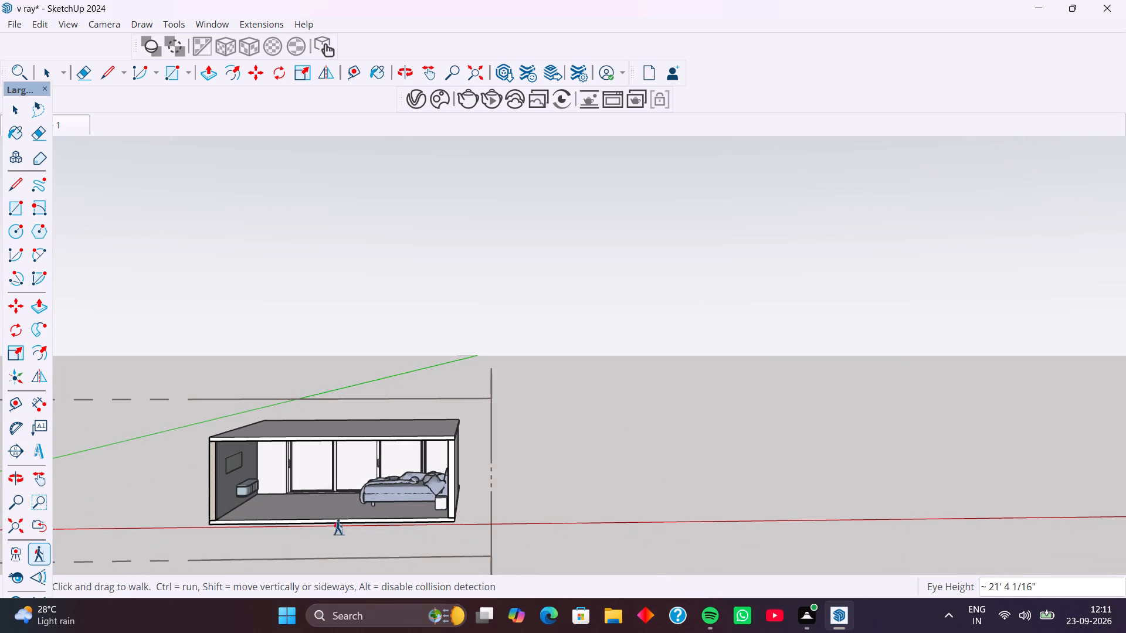
ctrl+drag(334, 509, 334, 481)
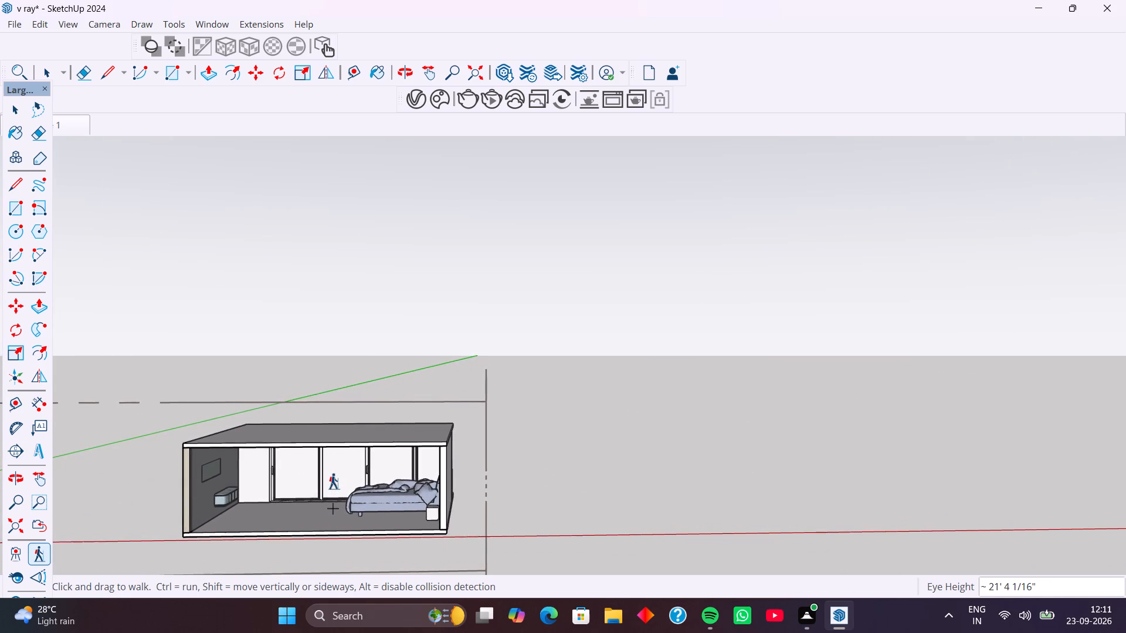
ctrl+drag(334, 481, 357, 505)
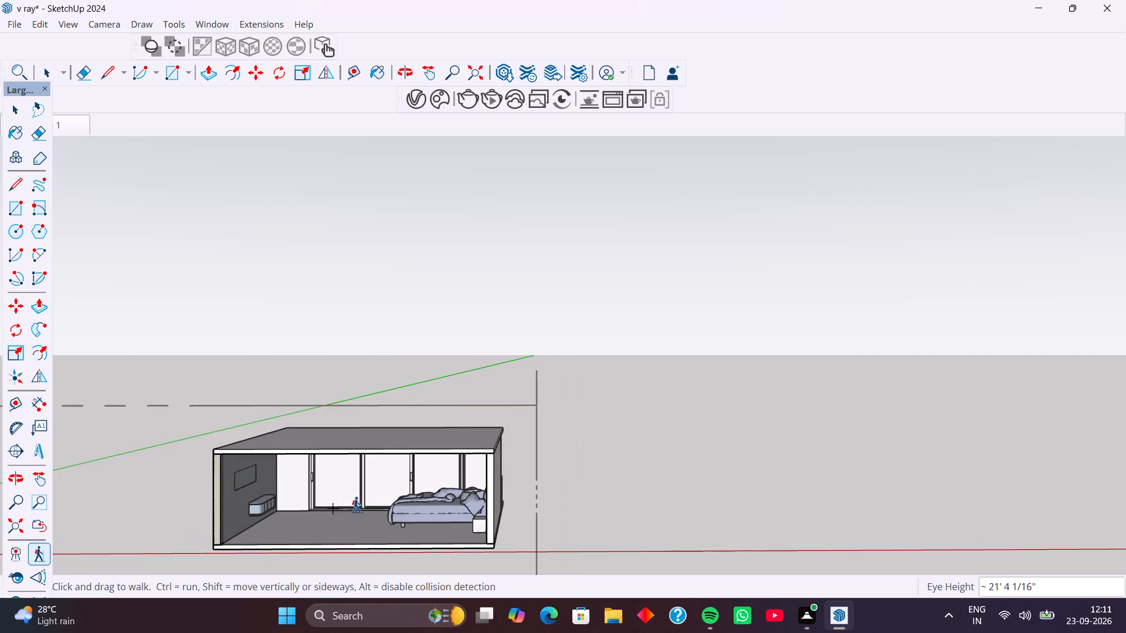
ctrl+drag(357, 505, 322, 519)
scroll(301, 533, up, 6)
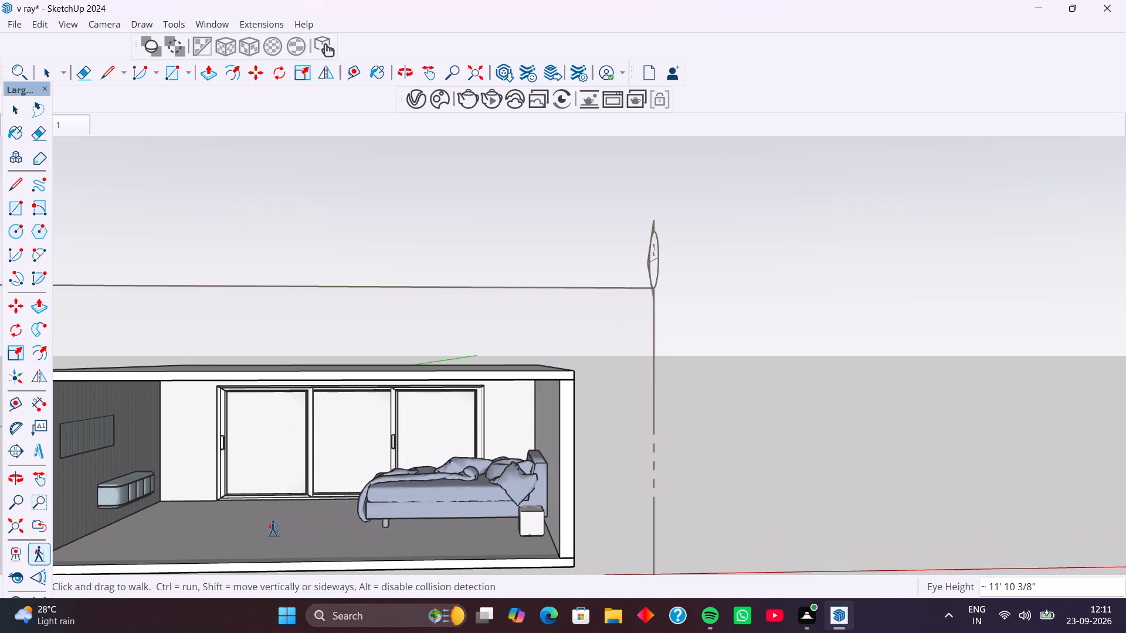
ctrl+drag(266, 531, 263, 510)
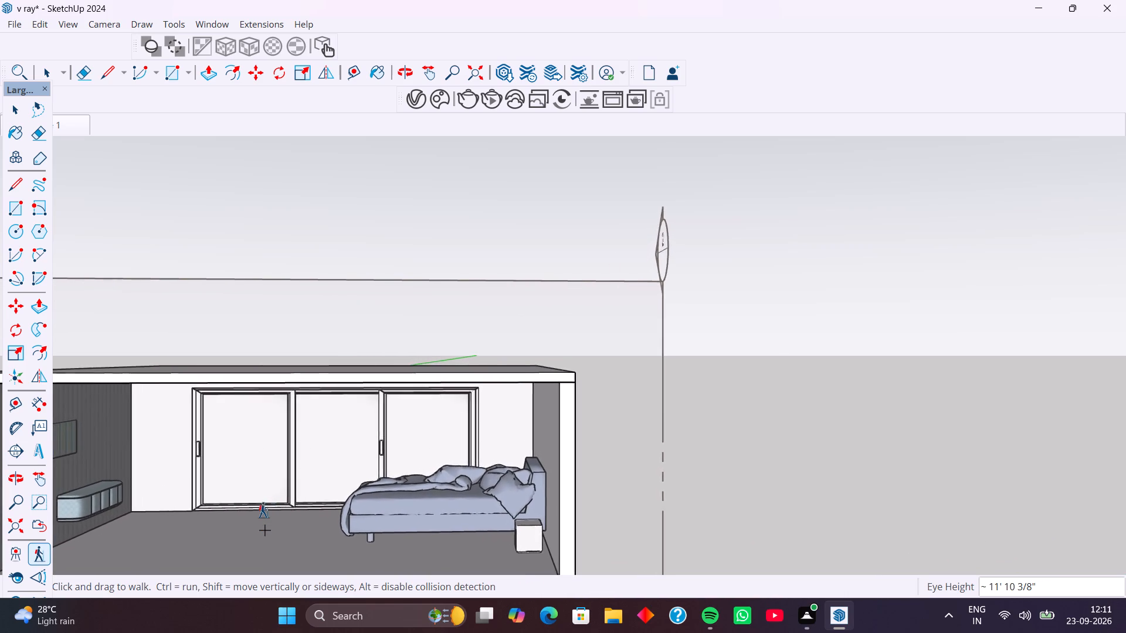
ctrl+drag(263, 510, 251, 505)
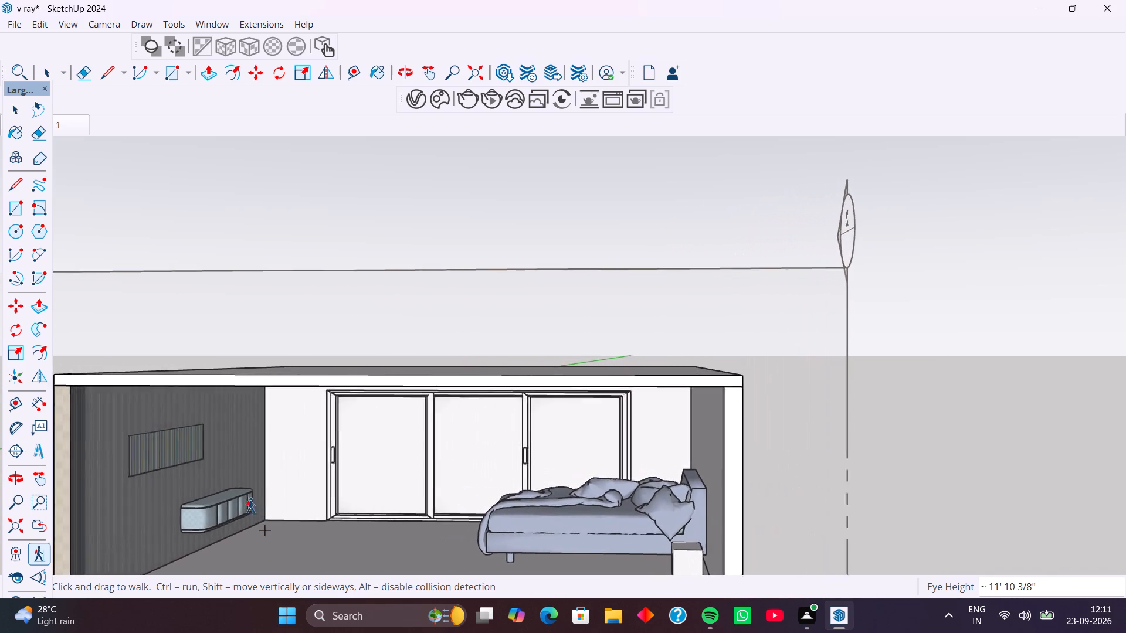
ctrl+drag(251, 505, 268, 513)
scroll(268, 529, up, 1)
middle_drag(268, 529, 280, 483)
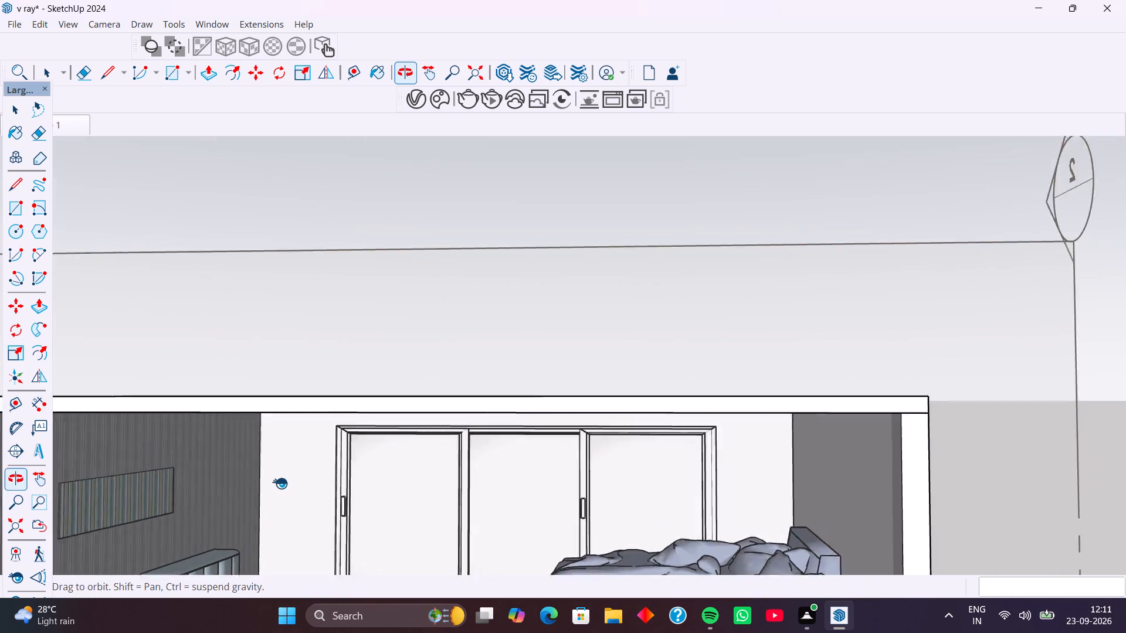
middle_drag(280, 483, 280, 477)
Pull the camera back, lower the eye height to about 7' 9", and walk toward the bedroom's open front.
scroll(277, 525, down, 18)
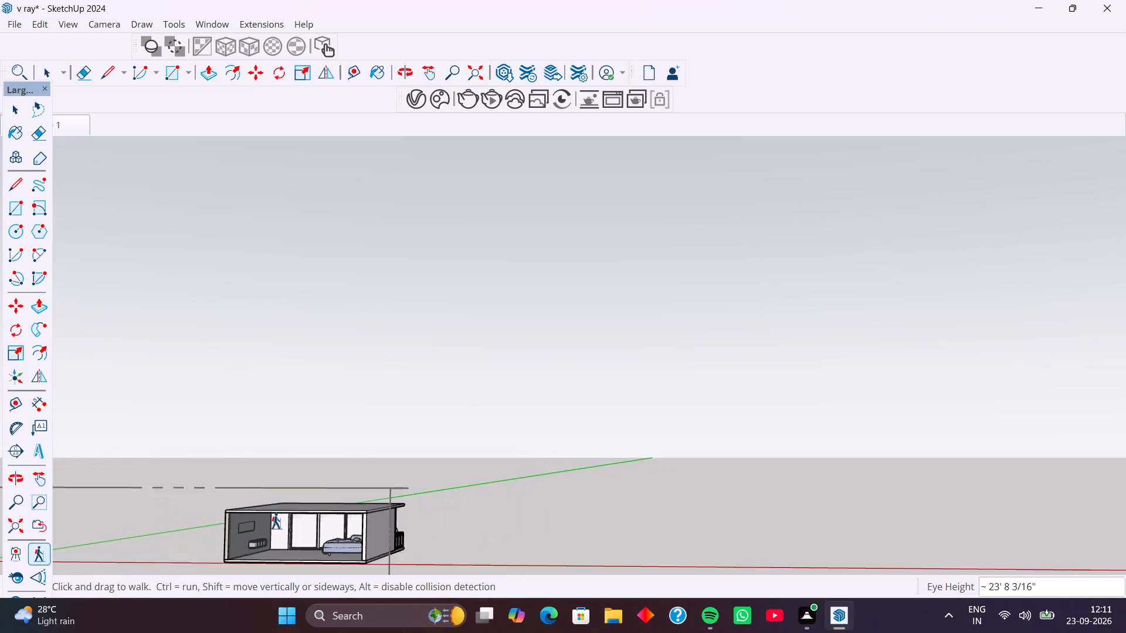
middle_drag(270, 547, 279, 574)
scroll(230, 504, up, 9)
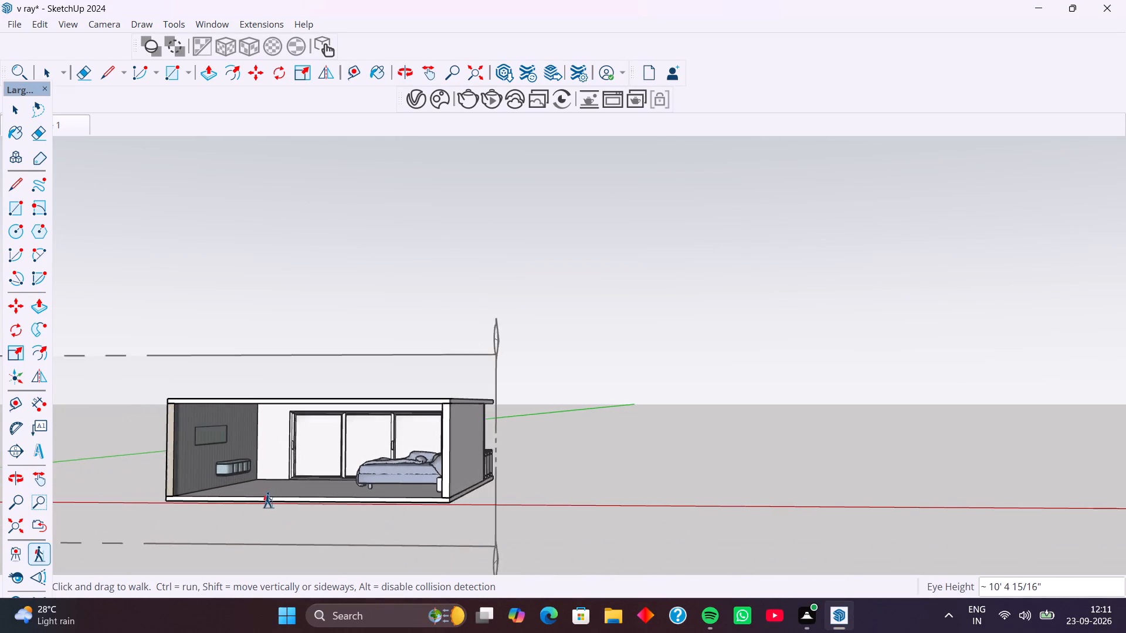
scroll(268, 500, up, 3)
ctrl+drag(269, 475, 266, 466)
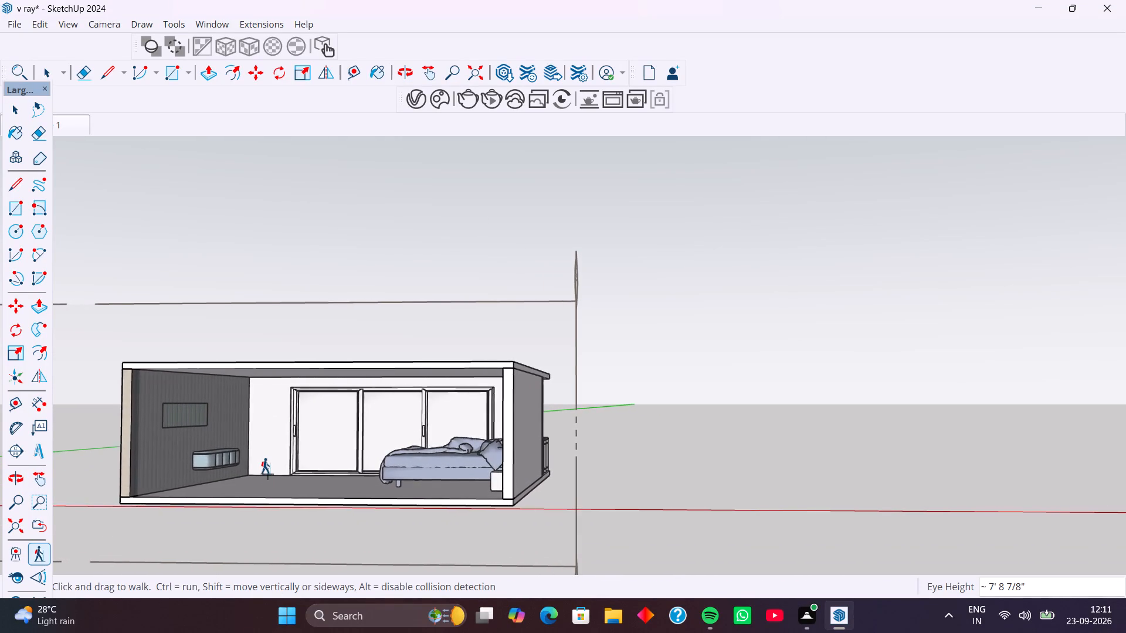
ctrl+drag(266, 466, 257, 448)
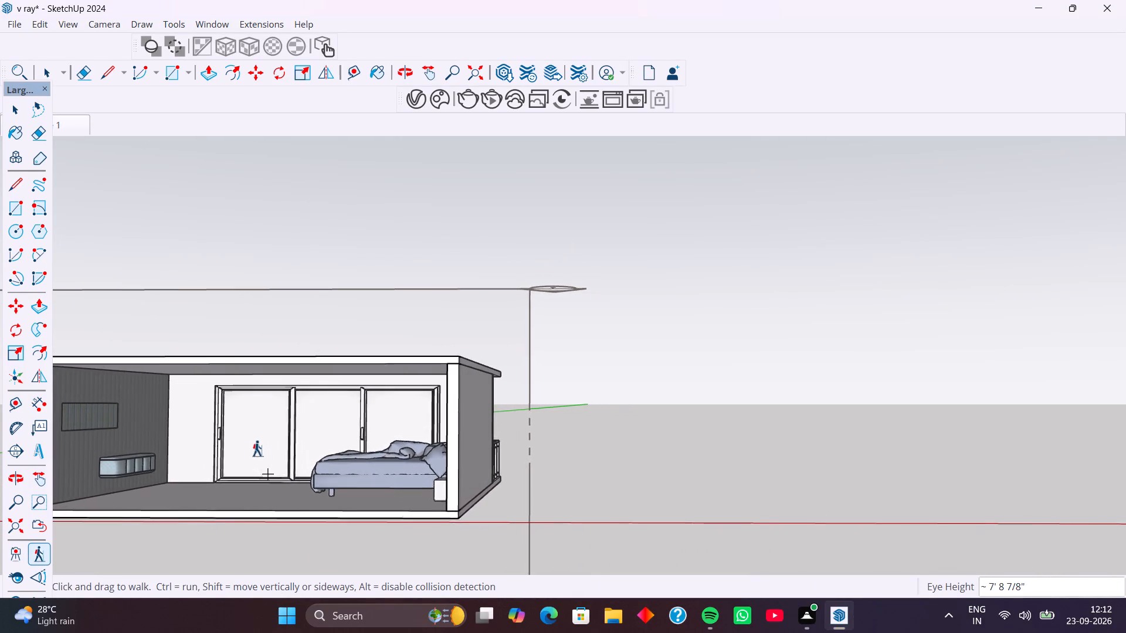
ctrl+drag(257, 448, 263, 441)
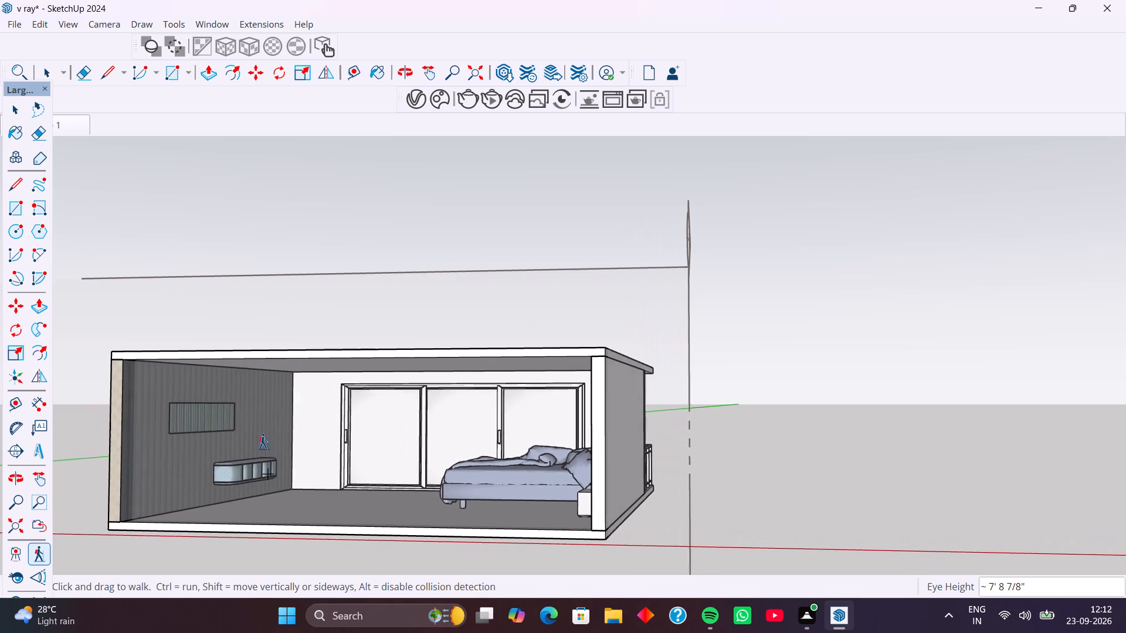
ctrl+drag(263, 441, 253, 437)
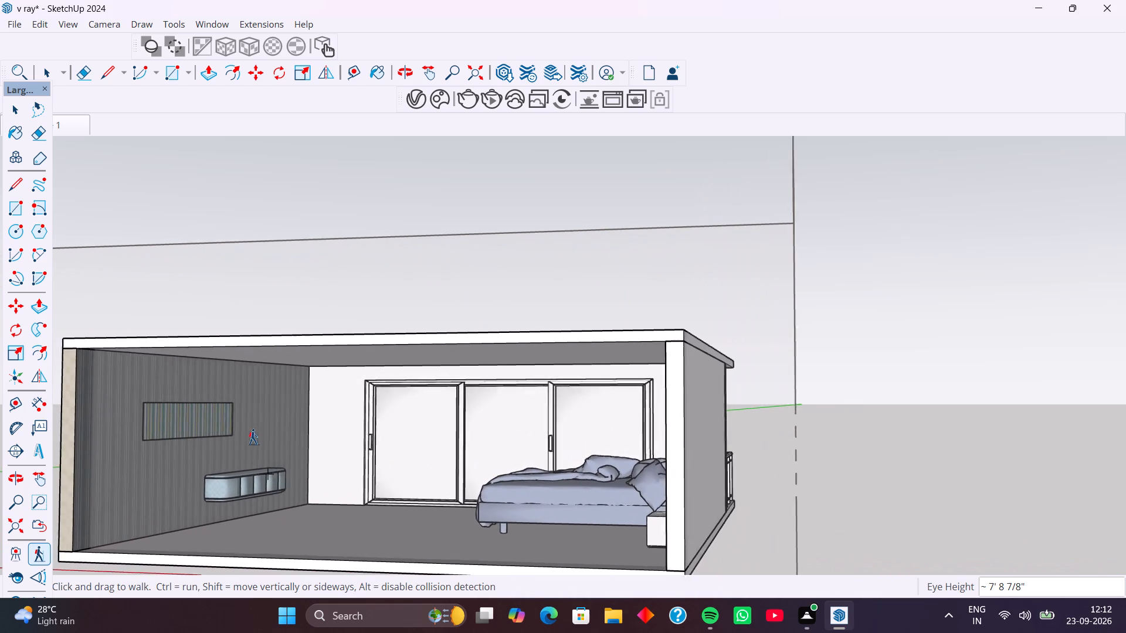
ctrl+drag(253, 437, 266, 434)
Pull the camera back from the bedroom building and swing it around to face the open front squarely.
scroll(315, 465, down, 3)
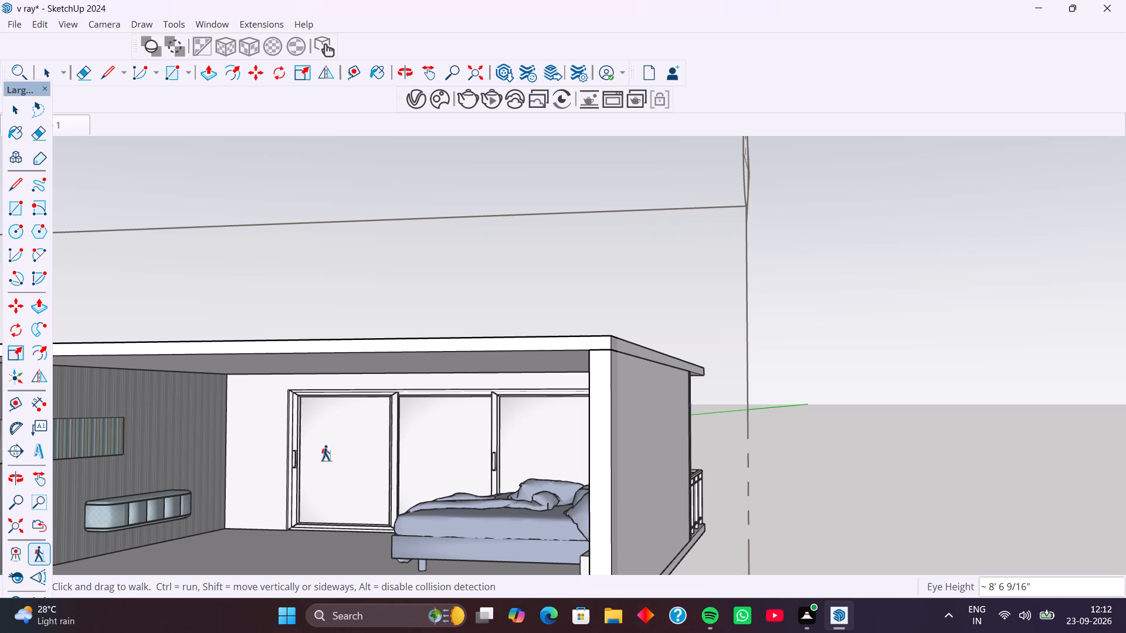
scroll(375, 460, down, 4)
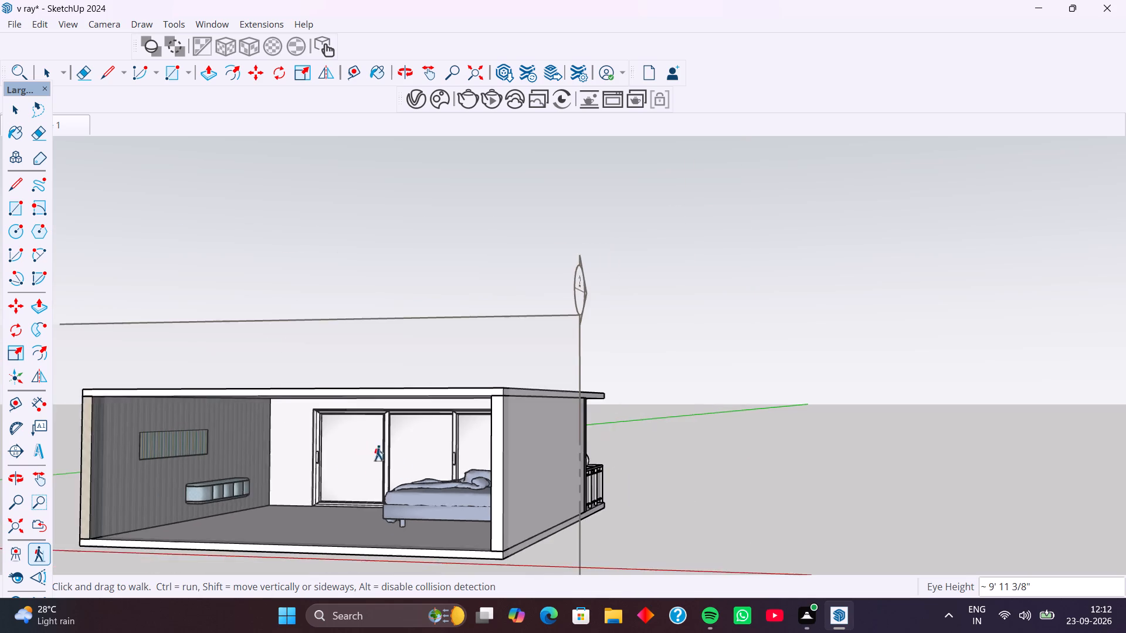
middle_drag(408, 469, 541, 467)
scroll(339, 456, down, 4)
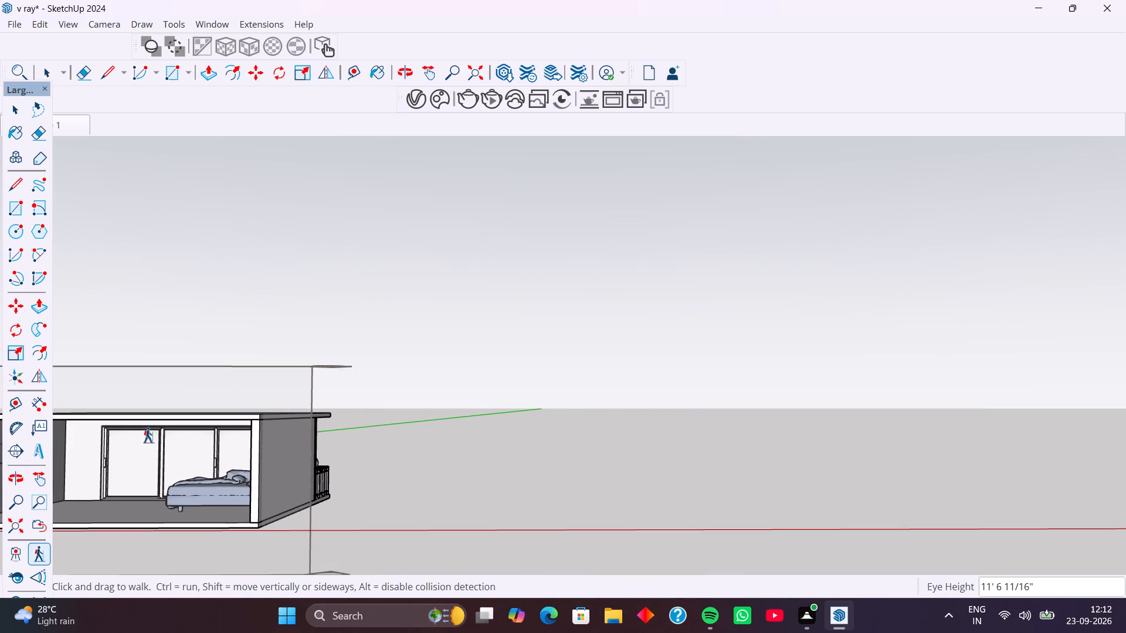
scroll(0, 232, down, 4)
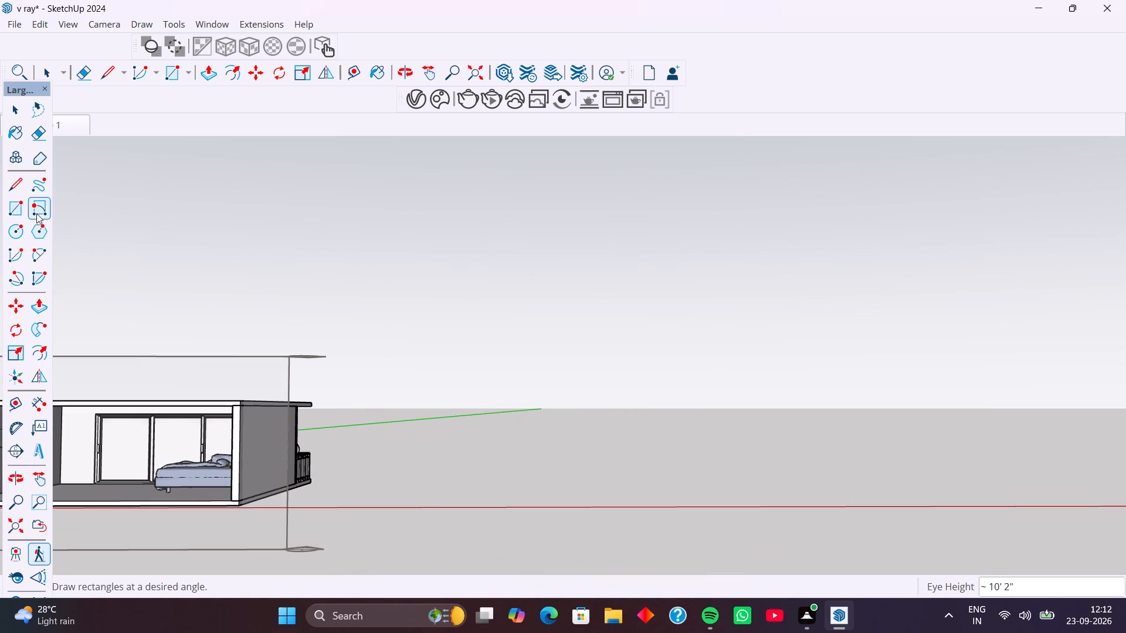
scroll(179, 276, down, 3)
shift+middle_drag(172, 312, 507, 352)
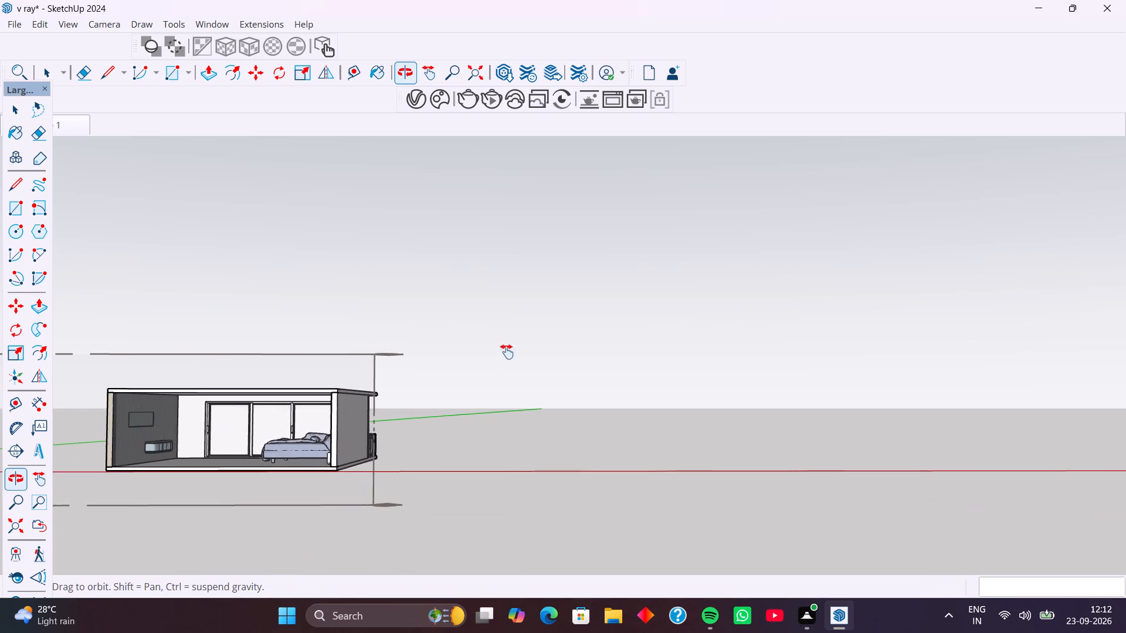
shift+middle_drag(507, 352, 510, 350)
shift+middle_drag(334, 372, 629, 418)
middle_drag(539, 477, 491, 471)
Move the camera closer and reframe the bedroom's open front with the sliding doors and bed in view, leaving the Walk tool.
scroll(511, 475, up, 4)
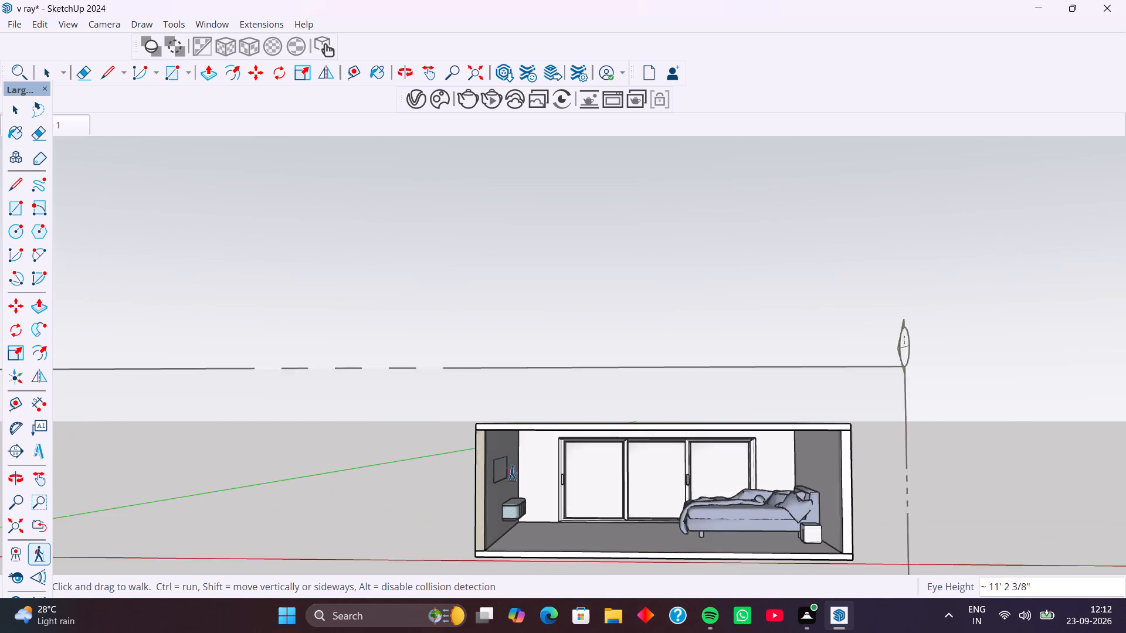
scroll(513, 473, up, 3)
middle_drag(567, 463, 402, 414)
middle_drag(445, 433, 496, 438)
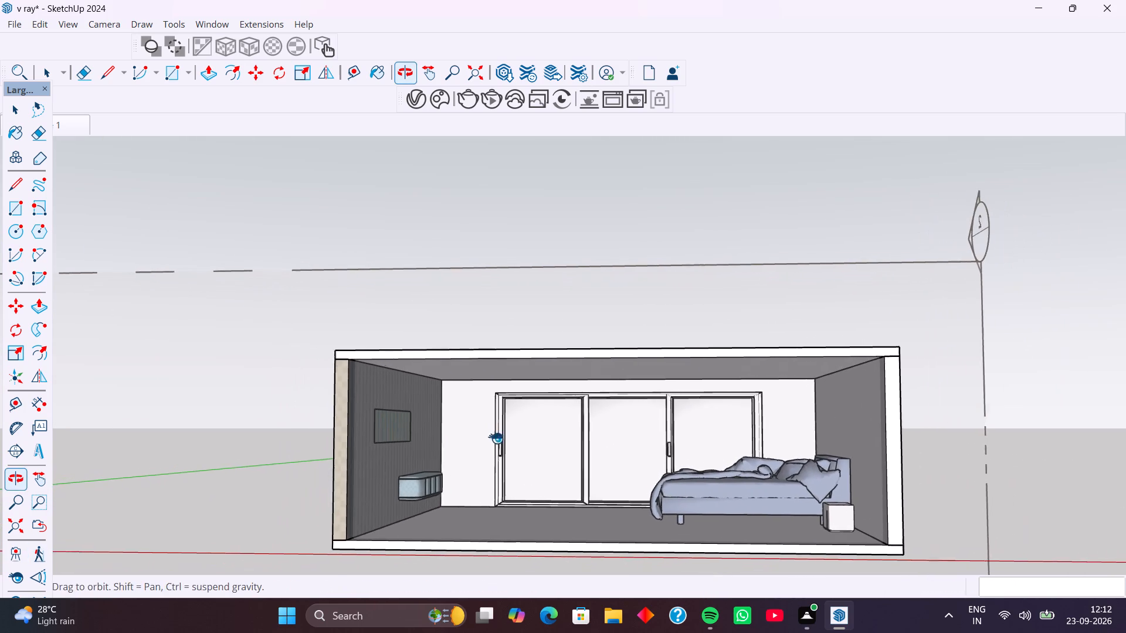
middle_drag(496, 438, 496, 437)
middle_drag(478, 428, 433, 423)
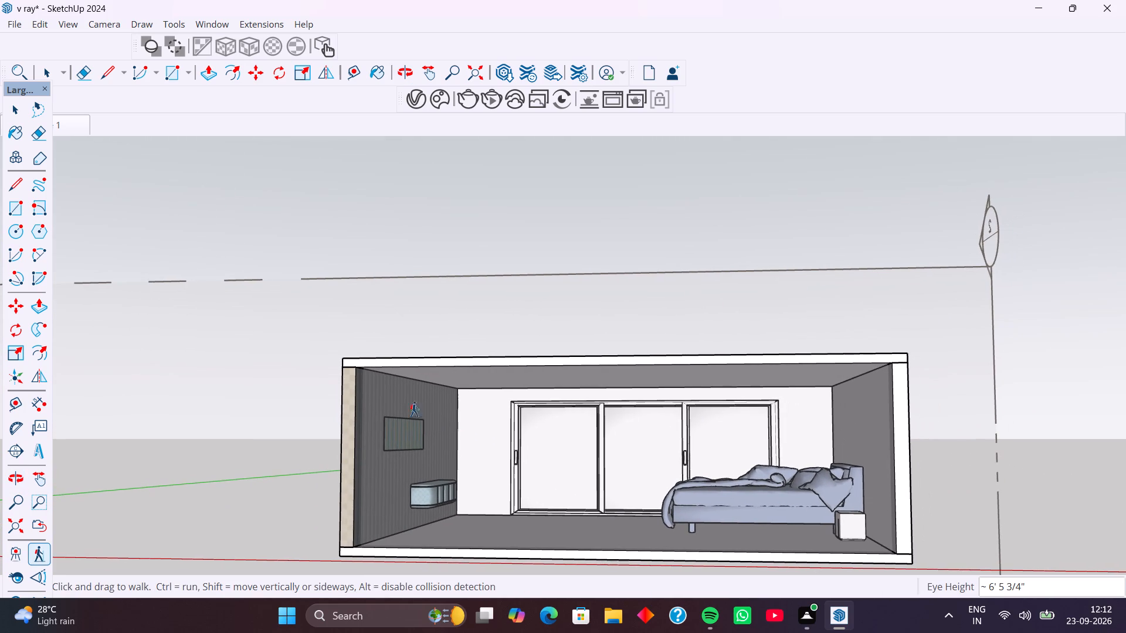
click(11, 109)
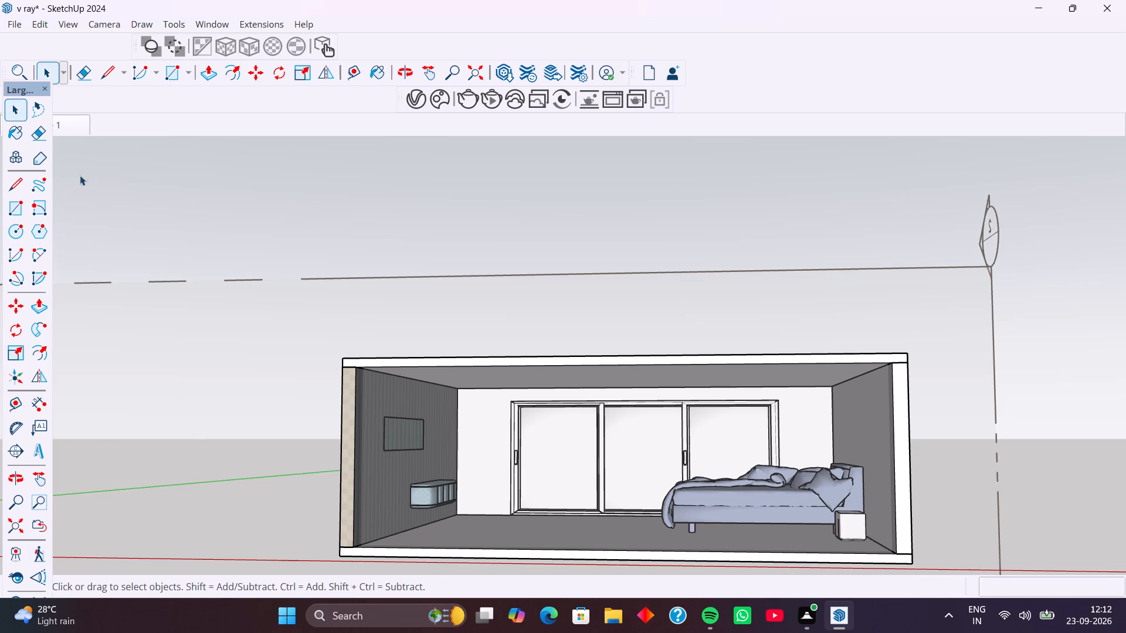
shift+middle_drag(533, 380, 392, 352)
middle_drag(397, 386, 503, 406)
middle_drag(482, 384, 385, 368)
shift+middle_drag(385, 368, 386, 396)
middle_drag(398, 407, 408, 400)
scroll(409, 399, up, 1)
Open the V-Ray Asset Editor, select the SunLight, and shift the editor clear of the model view.
click(411, 99)
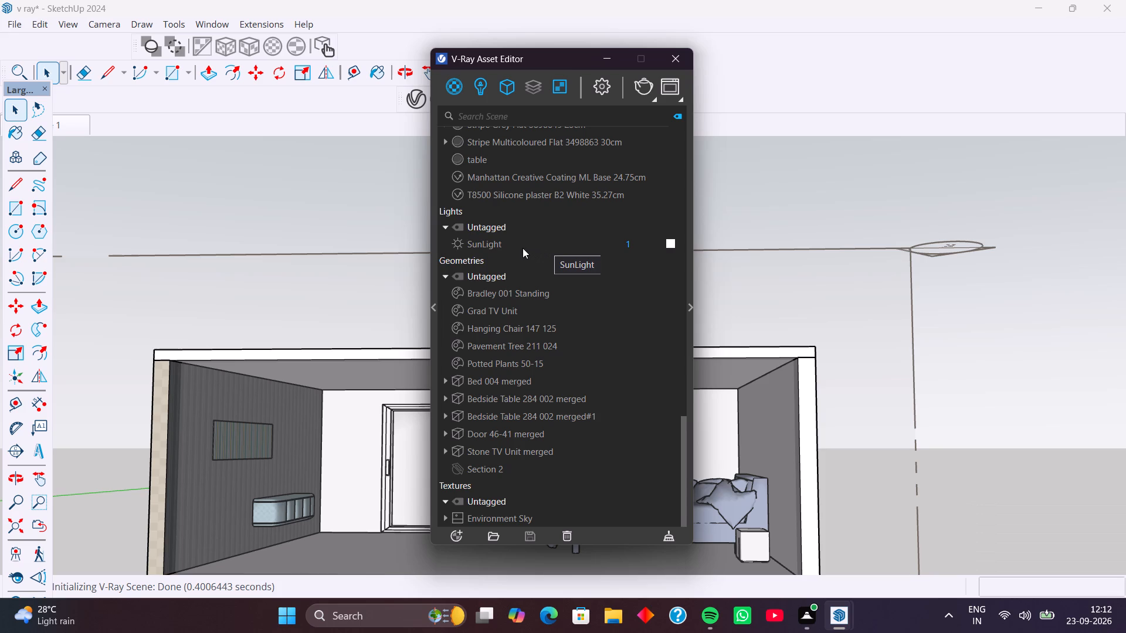
click(634, 244)
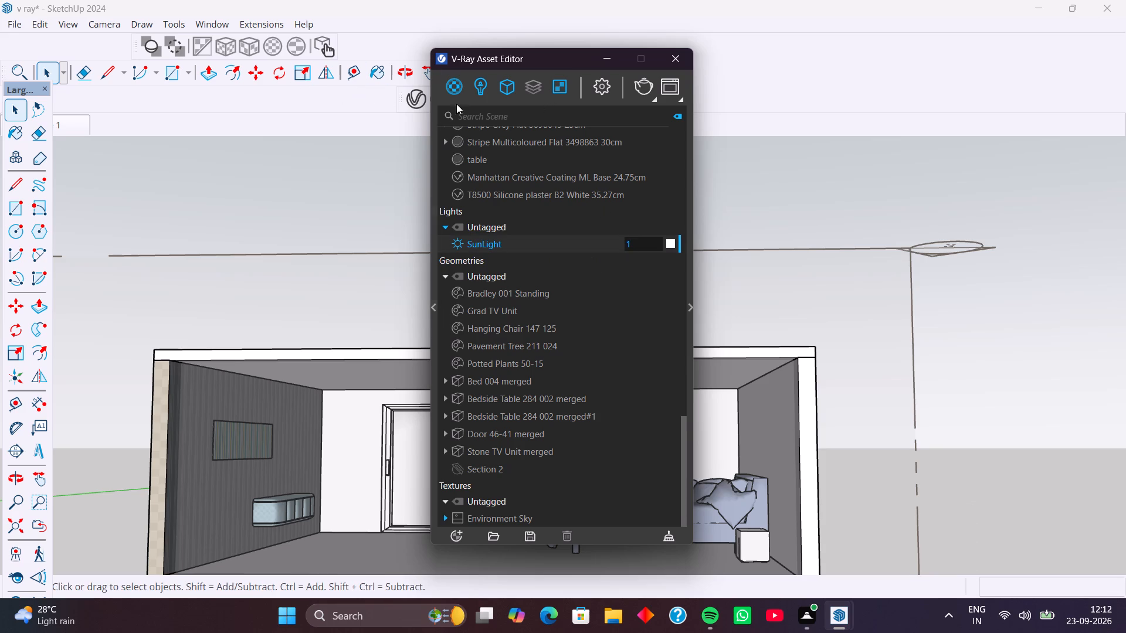
drag(550, 55, 792, 87)
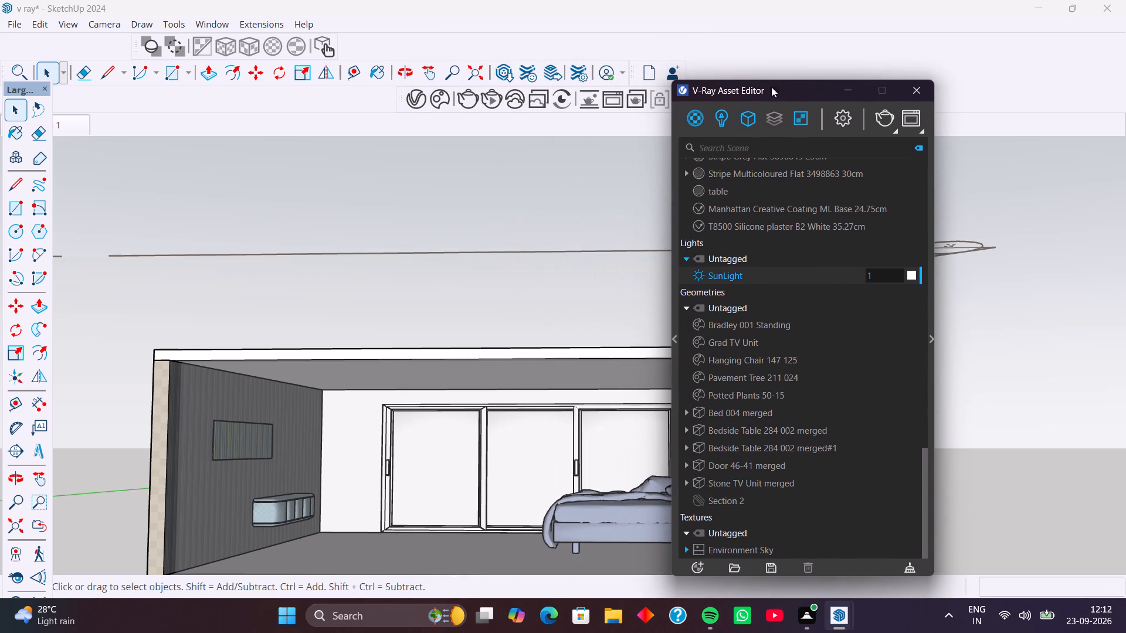
Start an interactive V-Ray render and shrink and reposition the Frame Buffer window so it sits beside the Asset Editor.
click(494, 99)
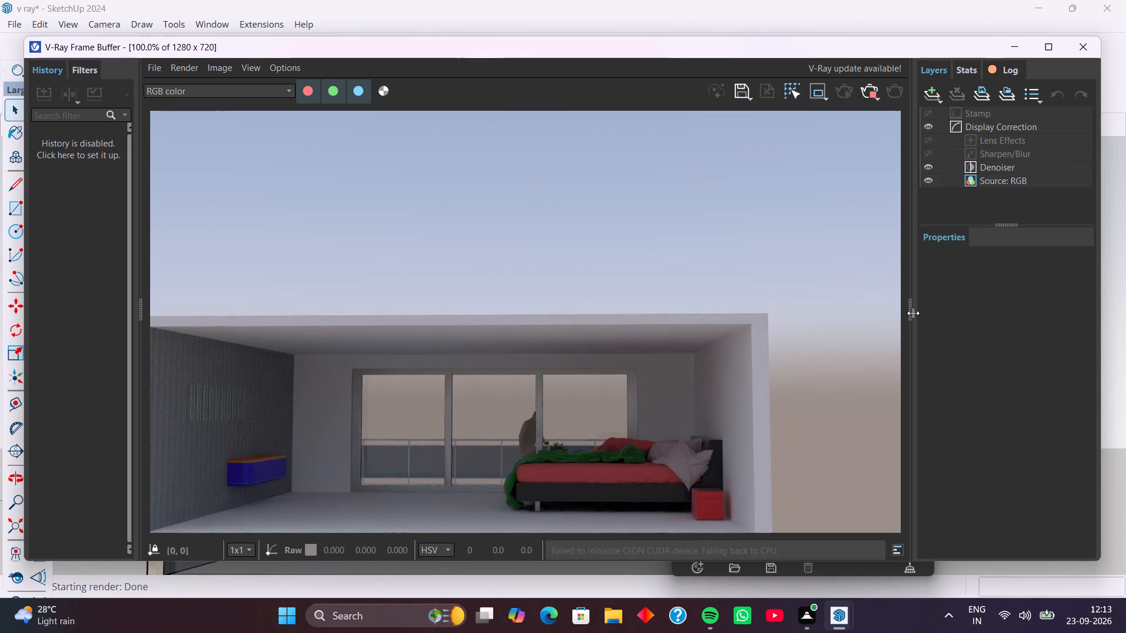
drag(913, 313, 493, 358)
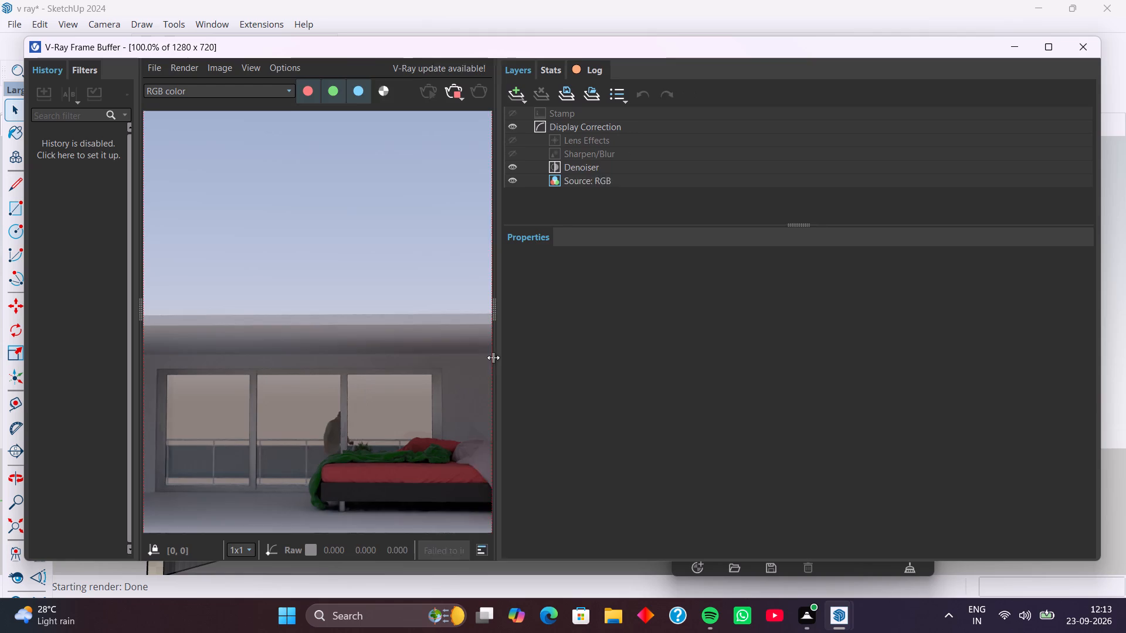
drag(493, 358, 355, 382)
drag(342, 370, 306, 371)
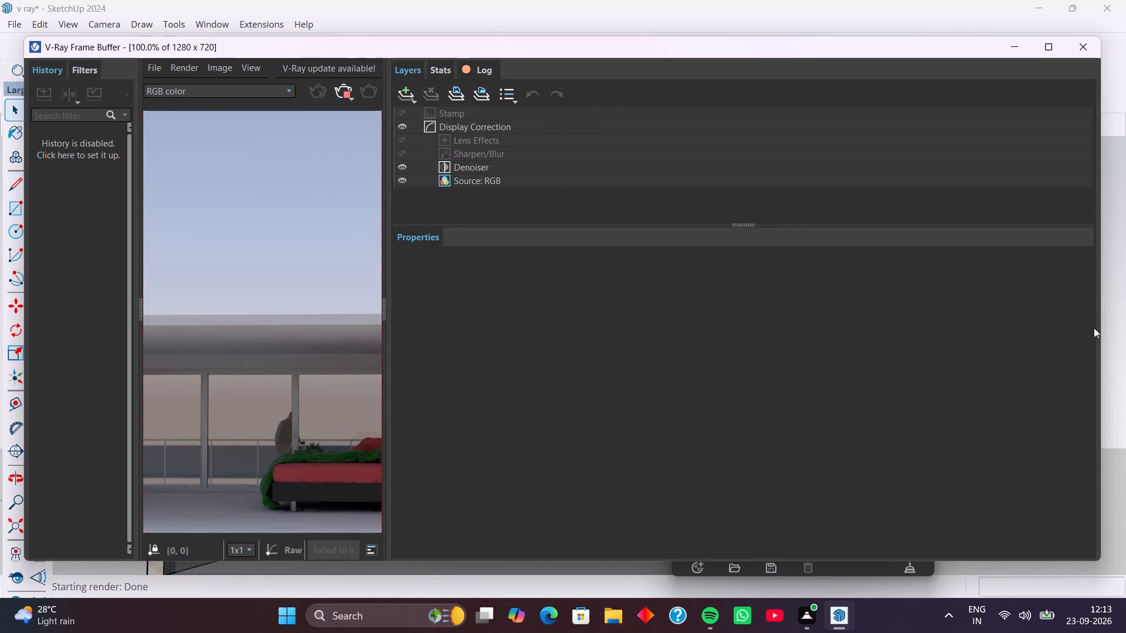
drag(1103, 365, 592, 339)
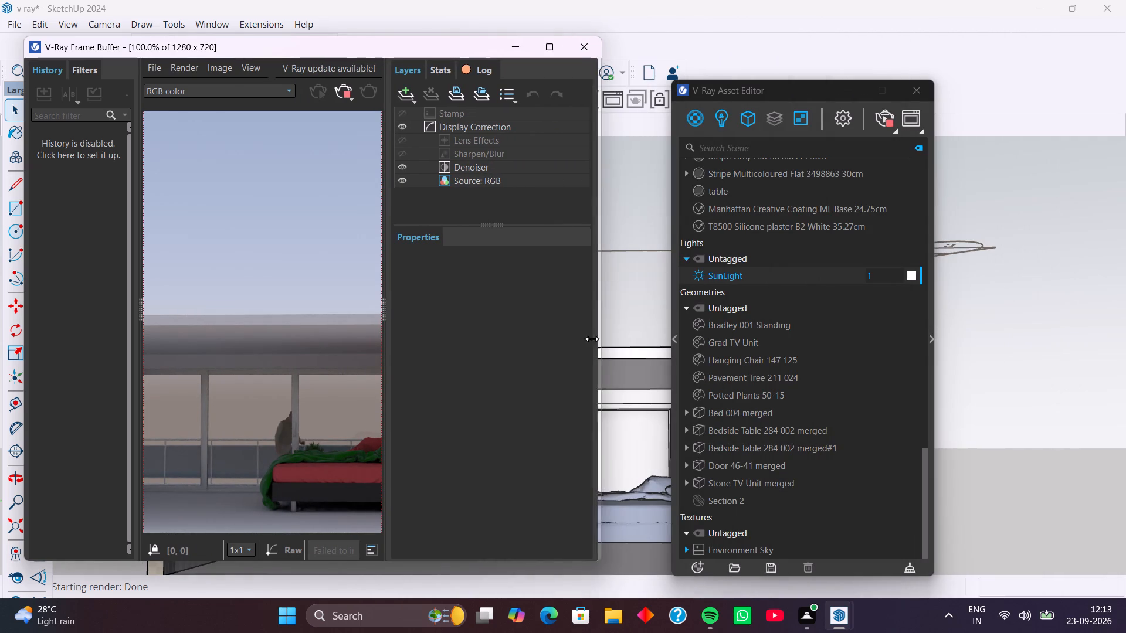
drag(592, 339, 553, 332)
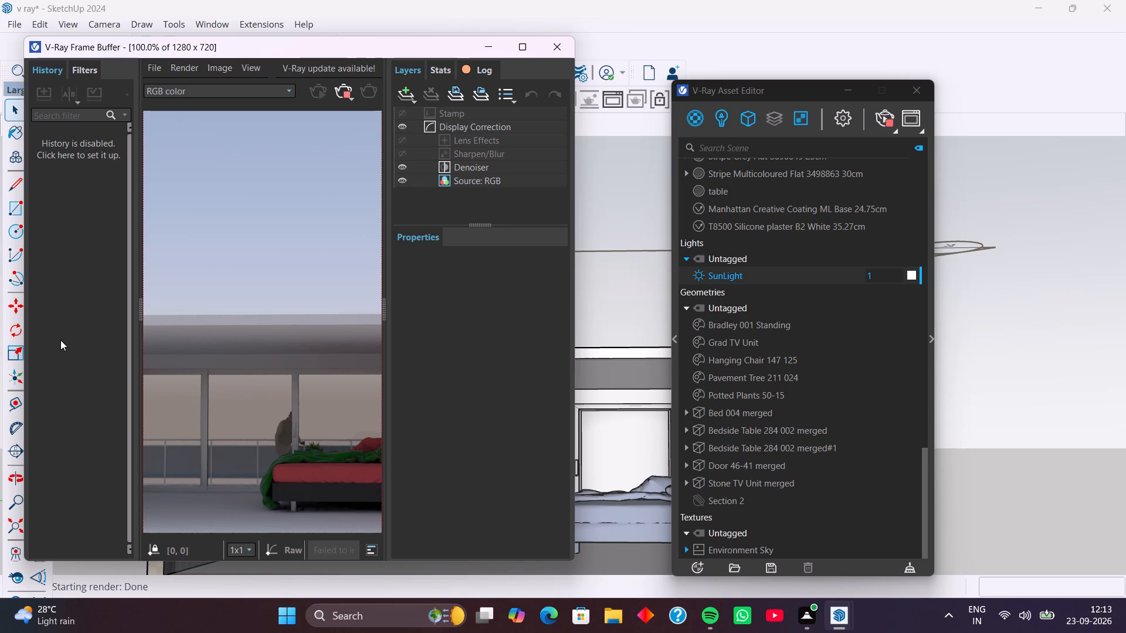
drag(111, 60, 141, 86)
drag(141, 86, 141, 84)
drag(241, 45, 287, 98)
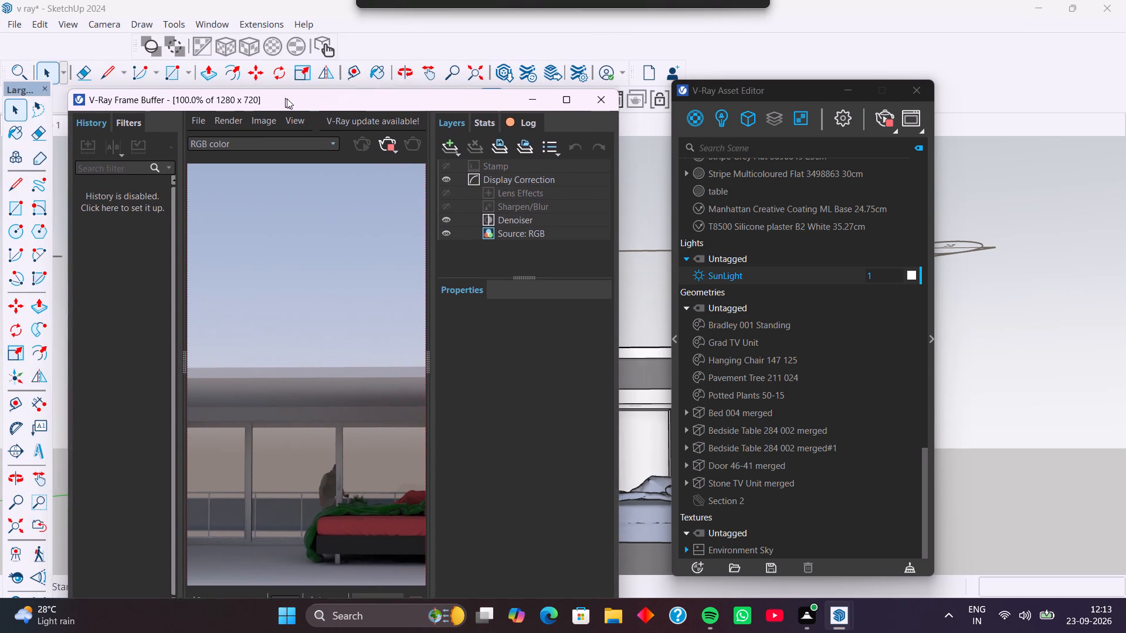
drag(287, 98, 270, 96)
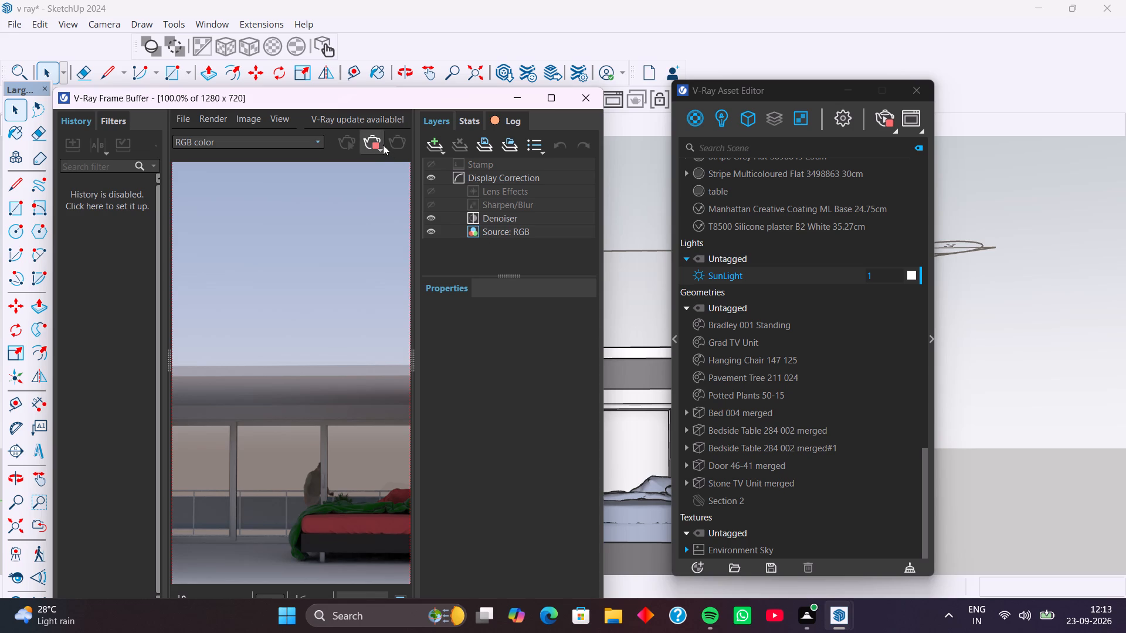
Stop the interactive render and restart it from the Frame Buffer.
click(369, 140)
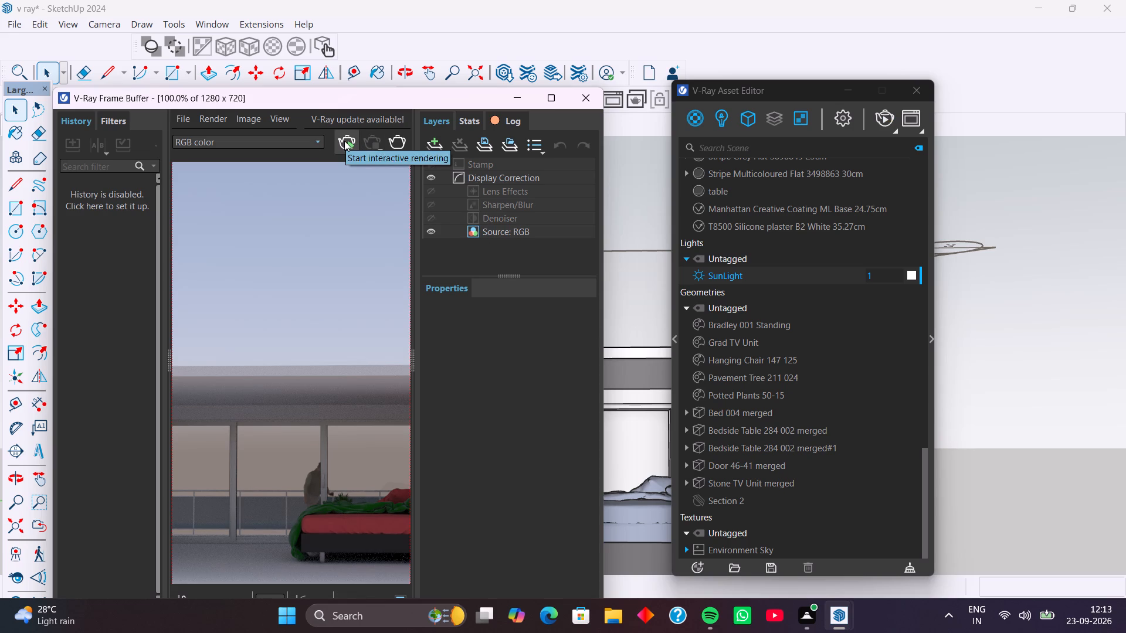
click(344, 141)
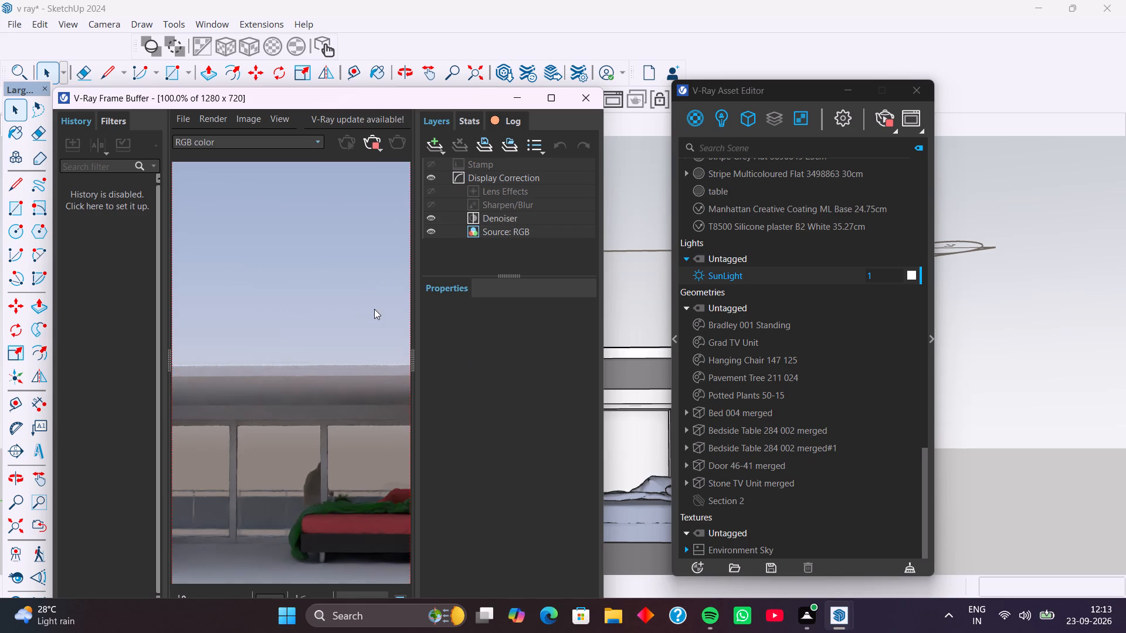
Expand the SunLight's parameters beside the Frame Buffer and set its intensity to 0.
click(809, 281)
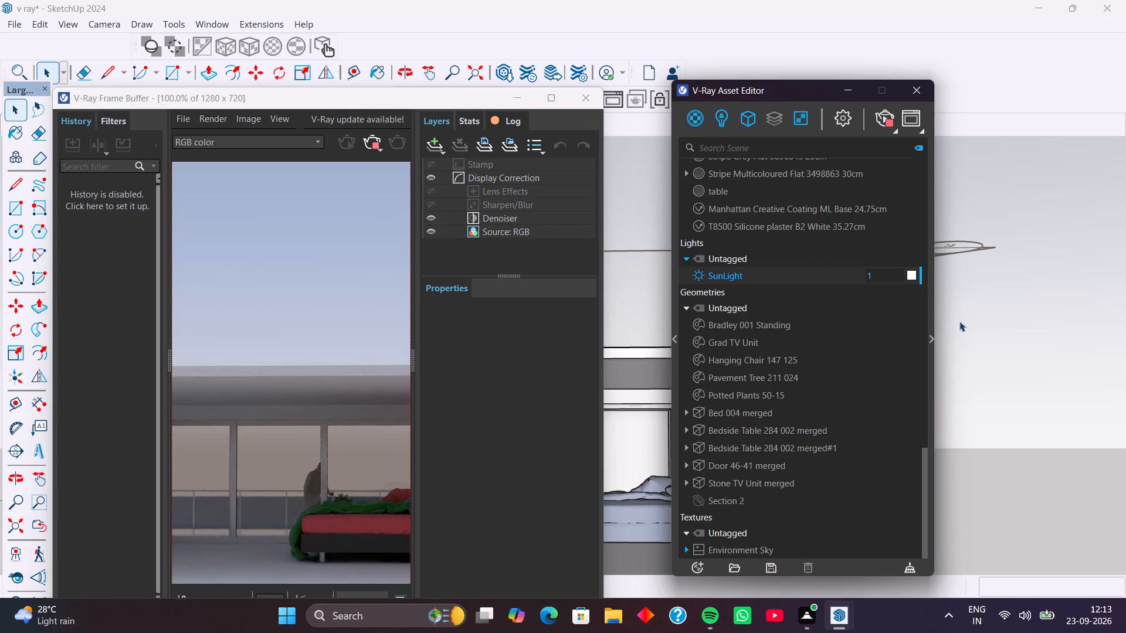
click(931, 341)
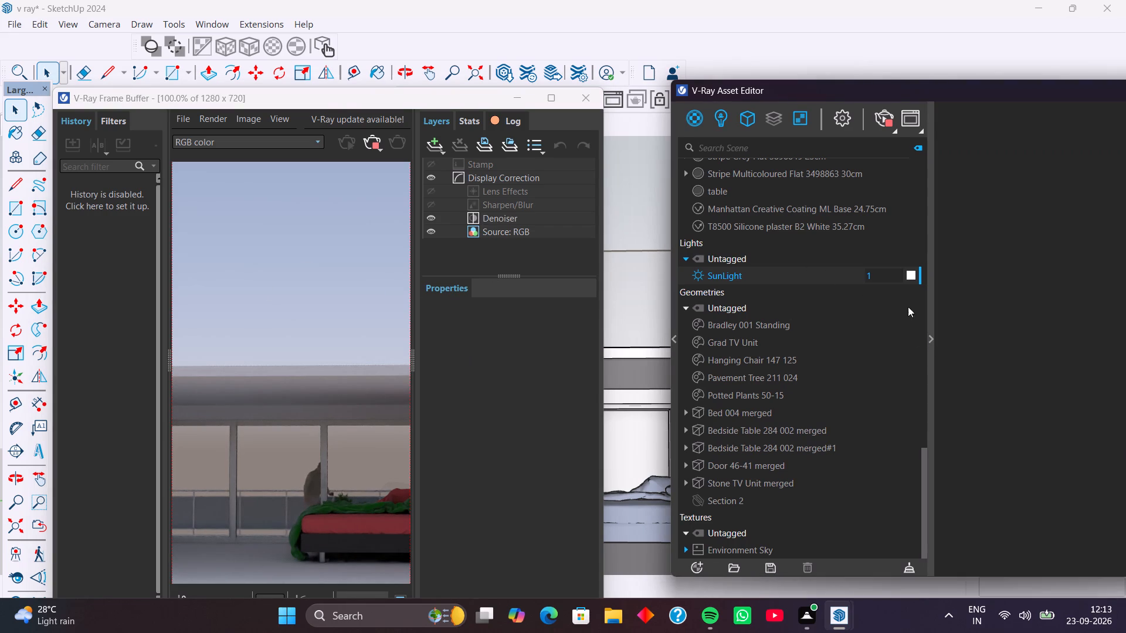
drag(878, 86, 836, 84)
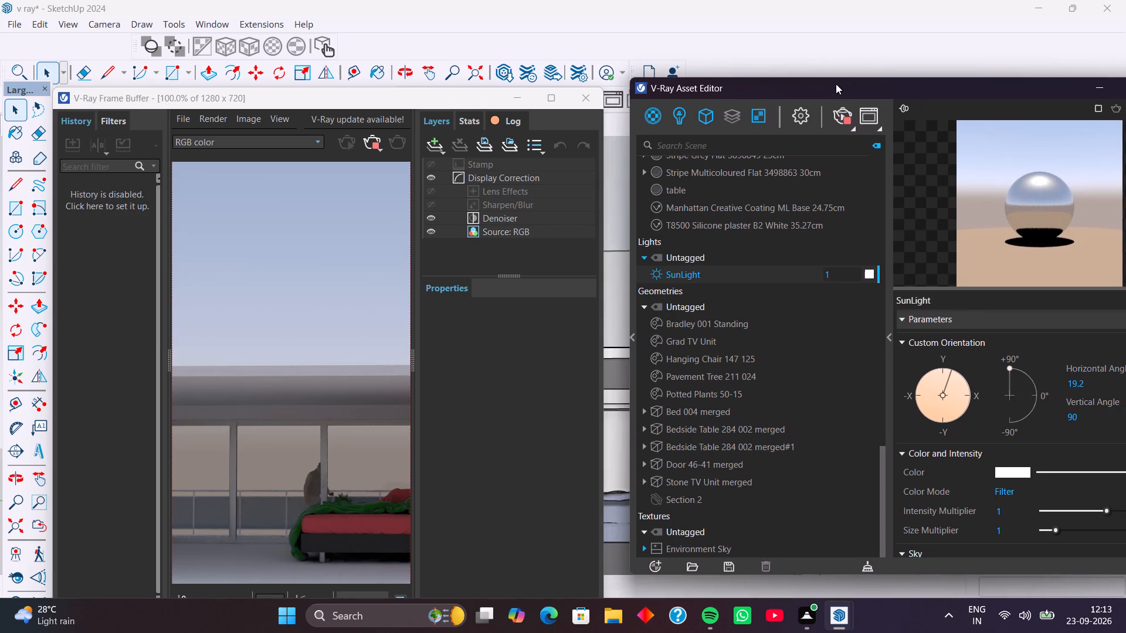
drag(836, 84, 810, 84)
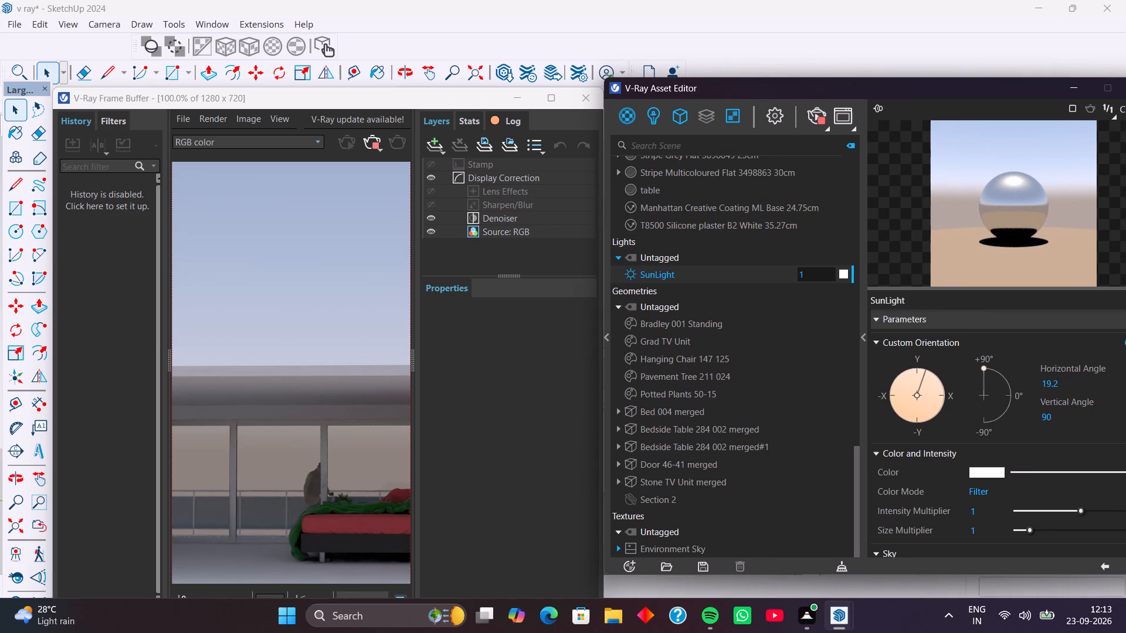
drag(812, 273, 798, 276)
key(0)
key(Return)
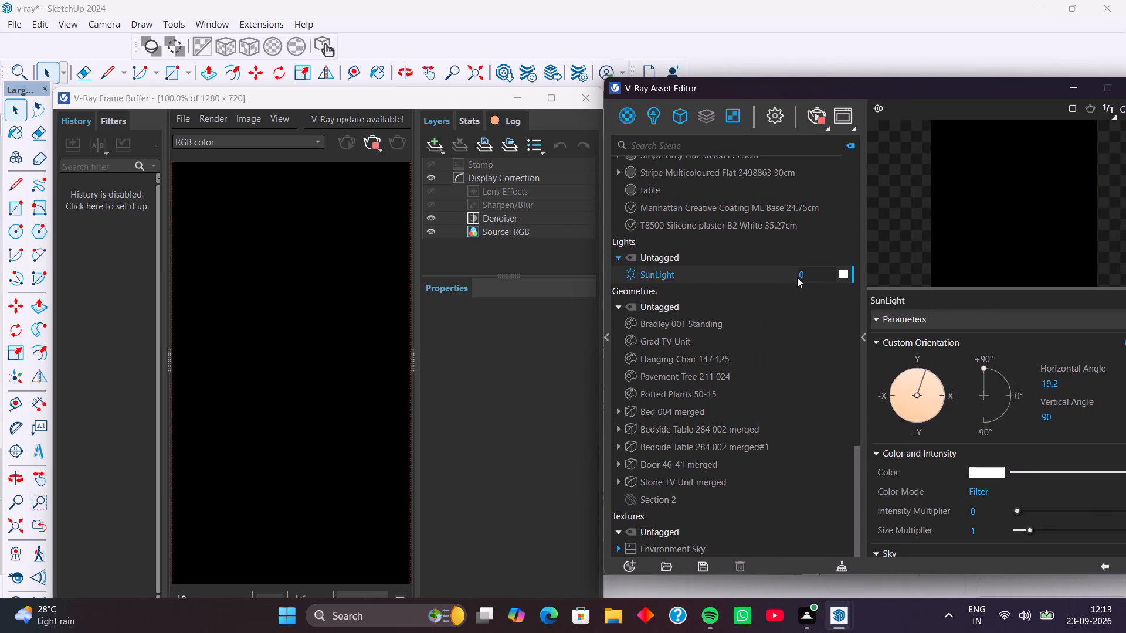
Turn off the SunLight and change its colour to a muted red, R 0.812, G 0.408, B 0.408.
click(842, 273)
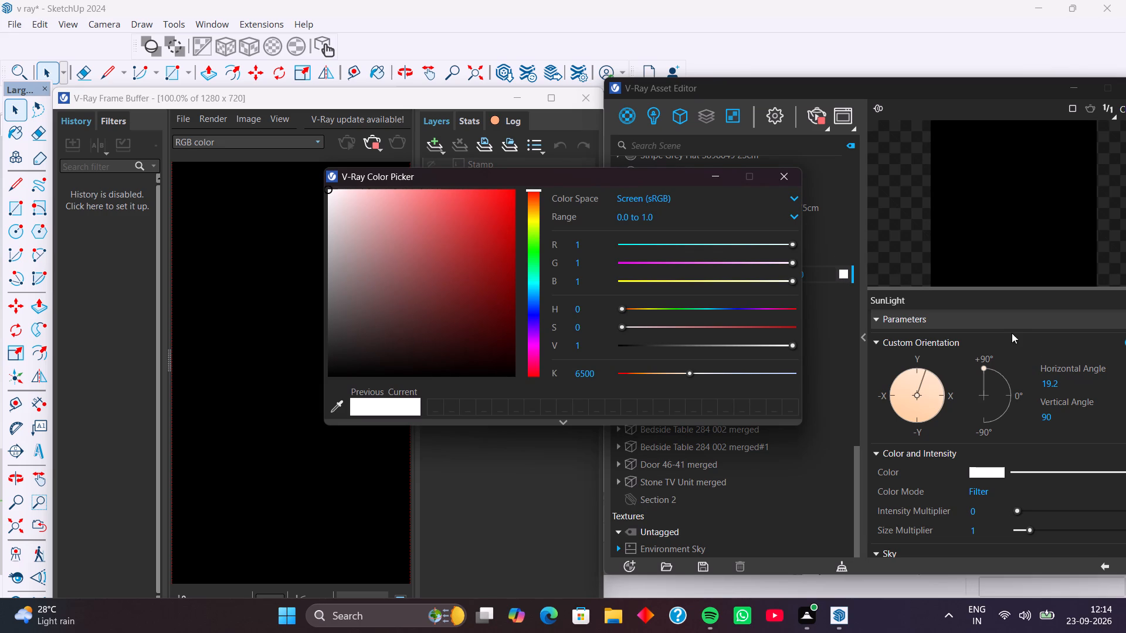
drag(774, 88, 748, 83)
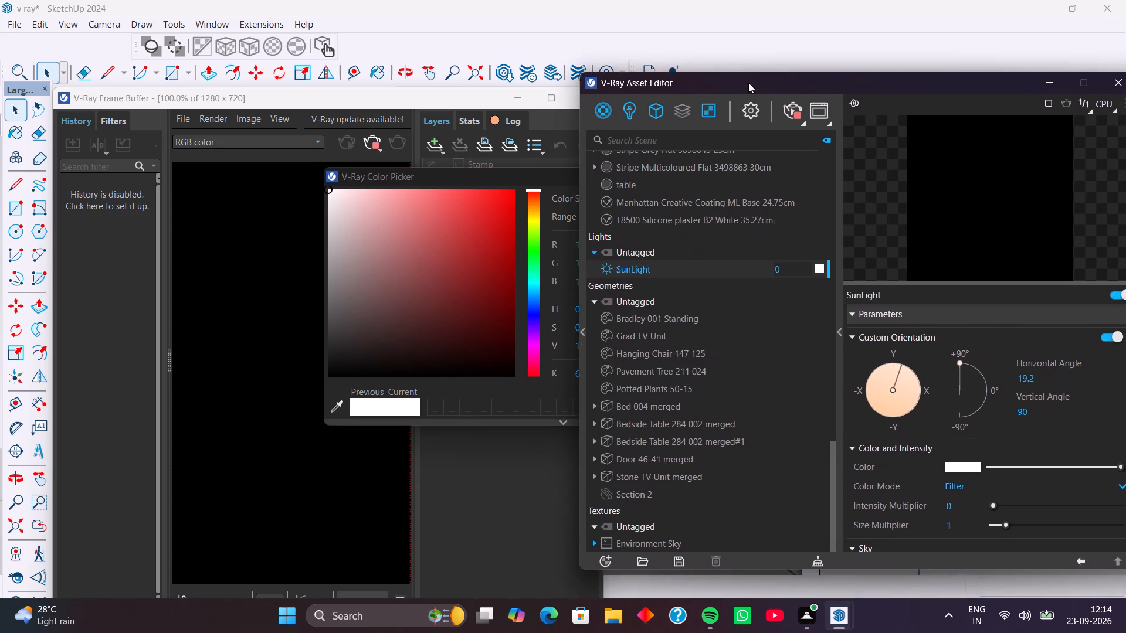
drag(748, 83, 724, 81)
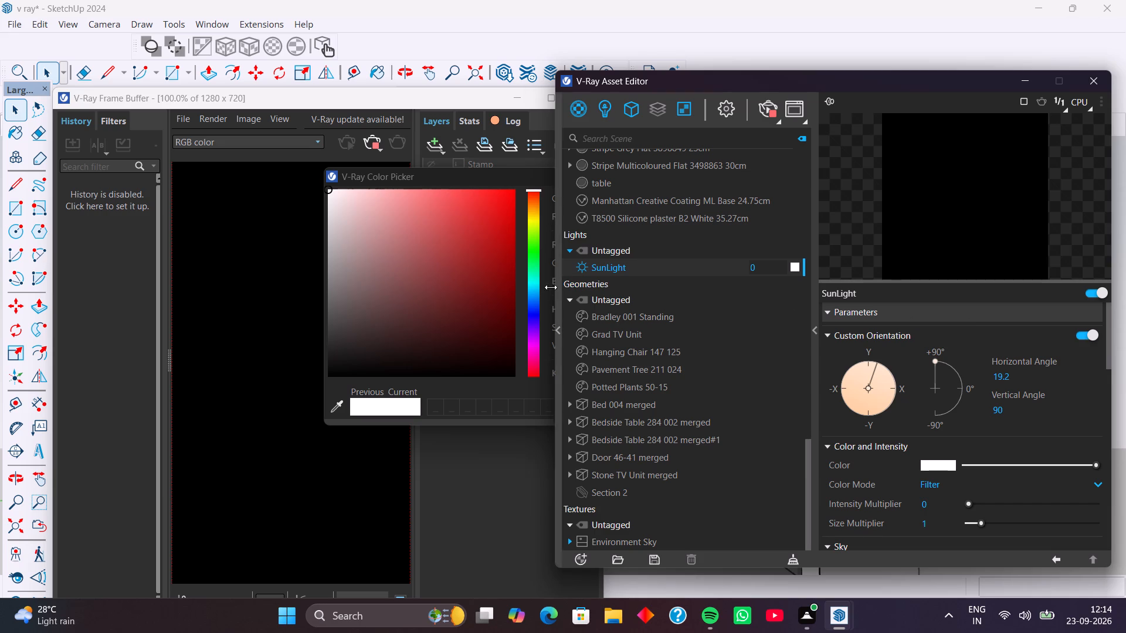
click(582, 266)
drag(916, 77, 921, 18)
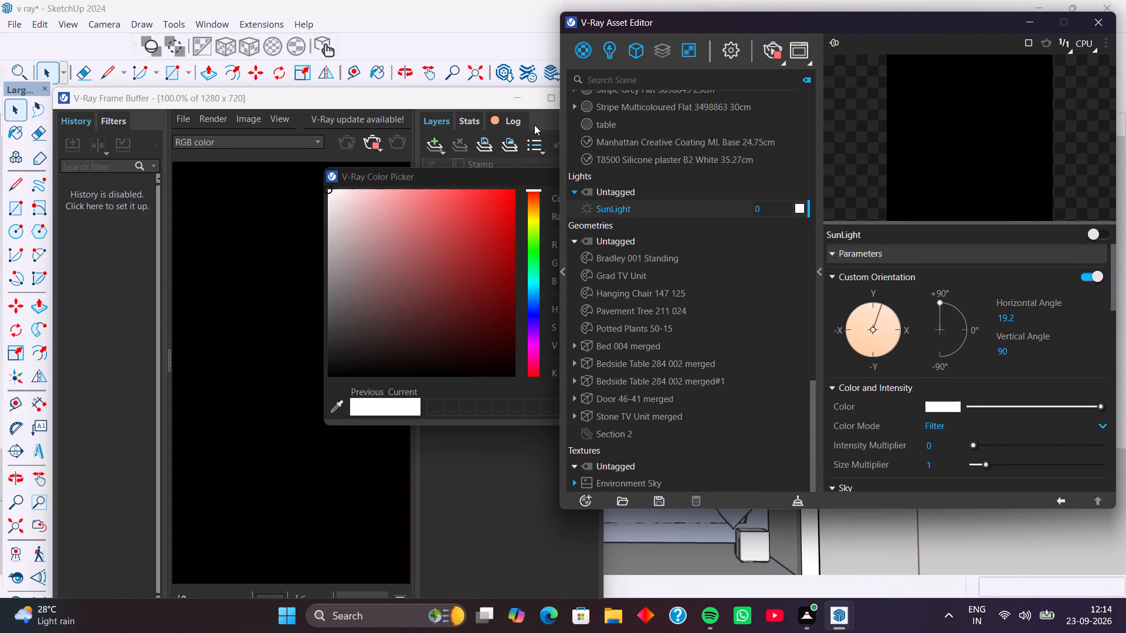
click(421, 225)
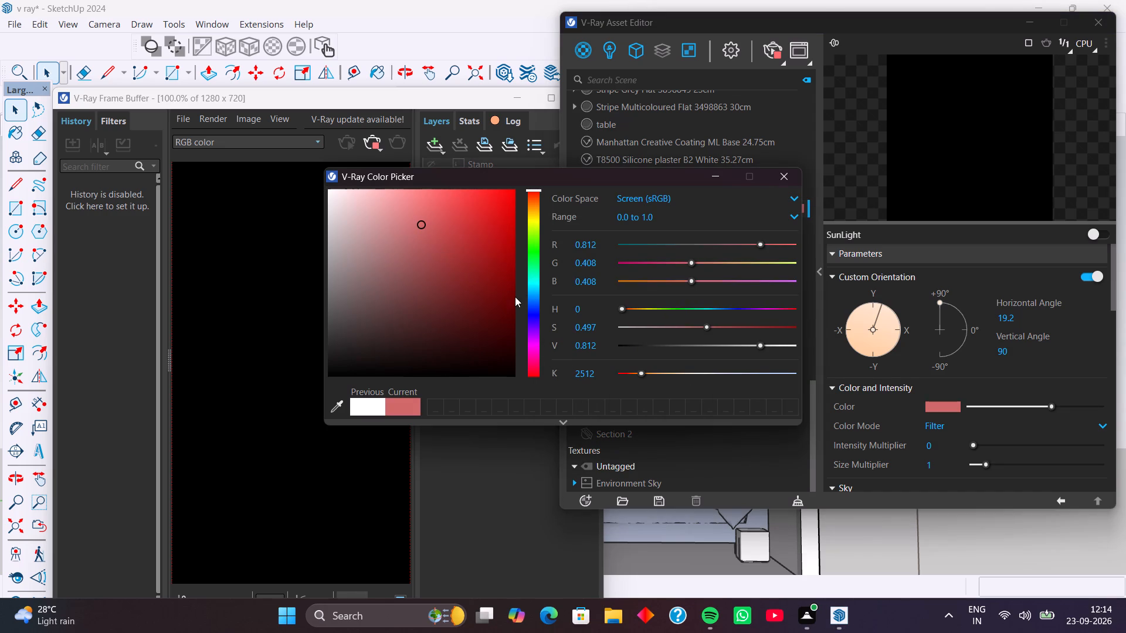
click(792, 175)
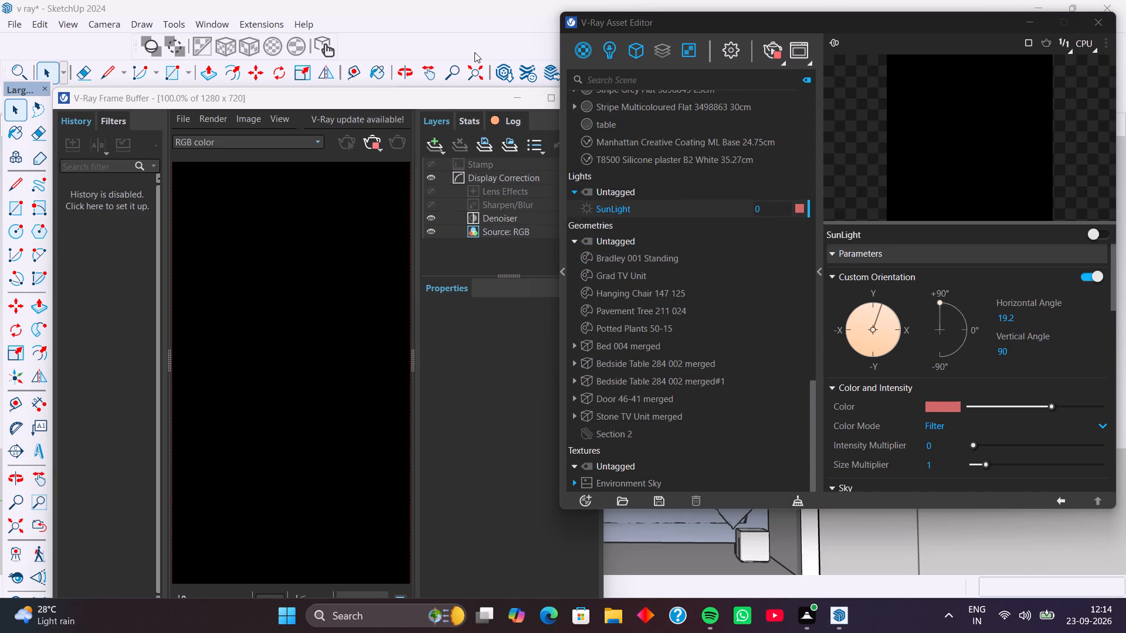
Display the V-Ray Lights tool set.
right_click(396, 47)
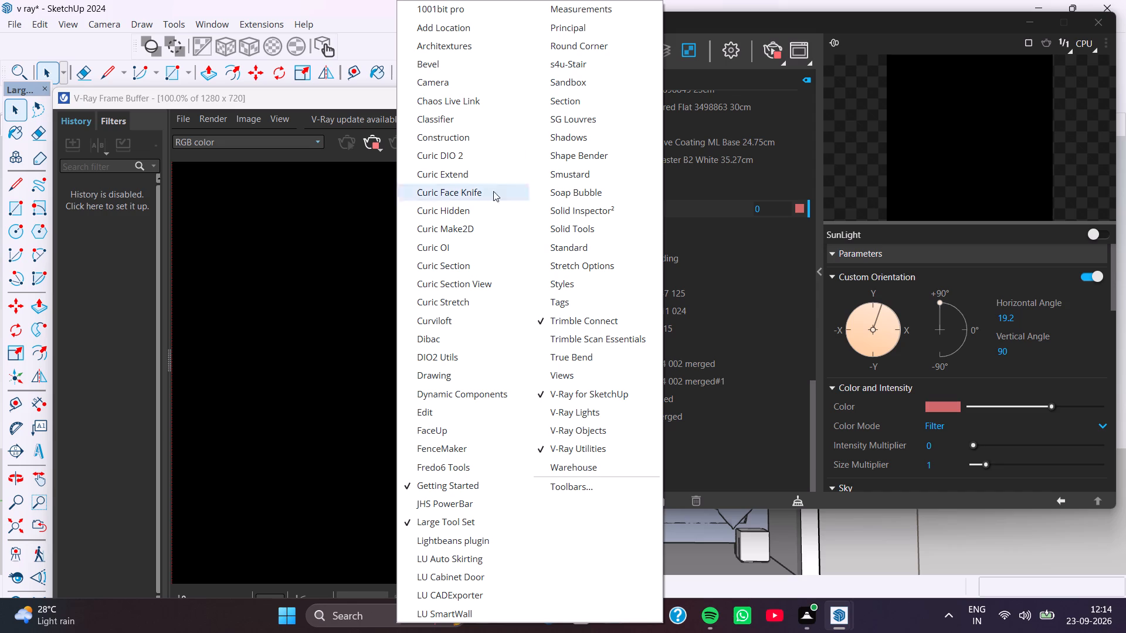
click(599, 412)
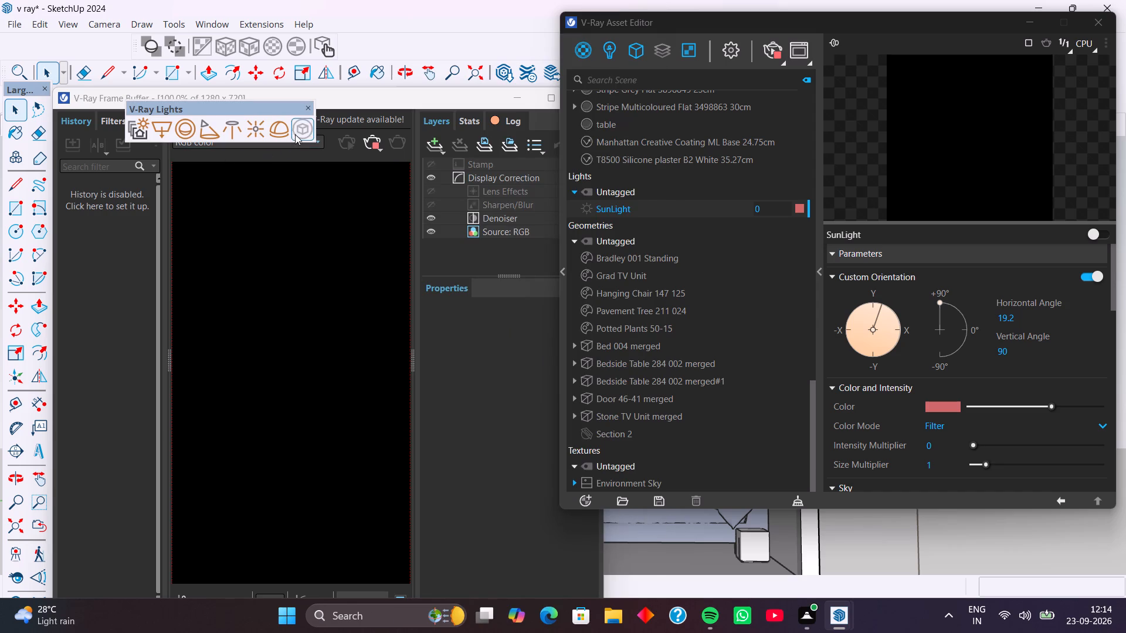
Close the Asset Editor and Frame Buffer and place a V-Ray Dome Light just outside the bedroom building, beside its roof edge.
click(284, 130)
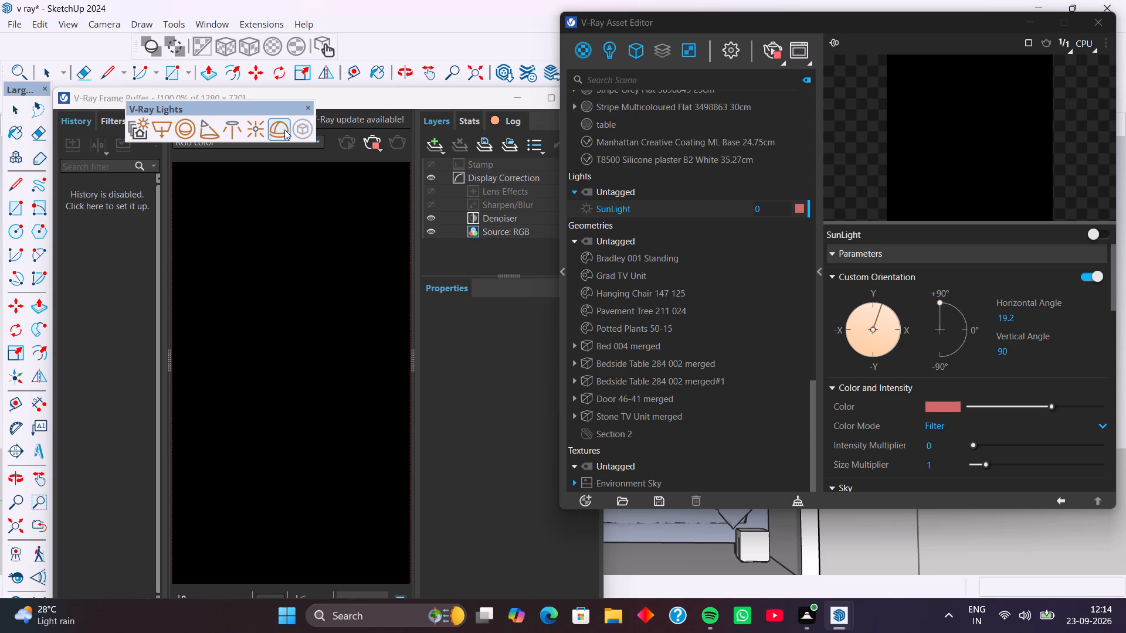
right_click(583, 50)
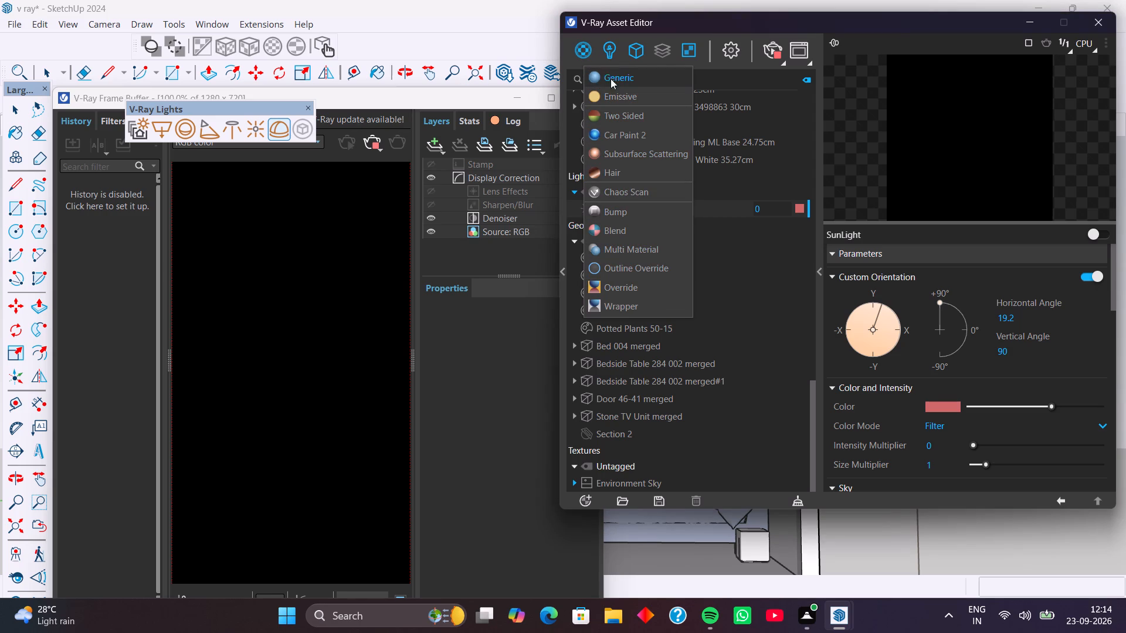
click(611, 49)
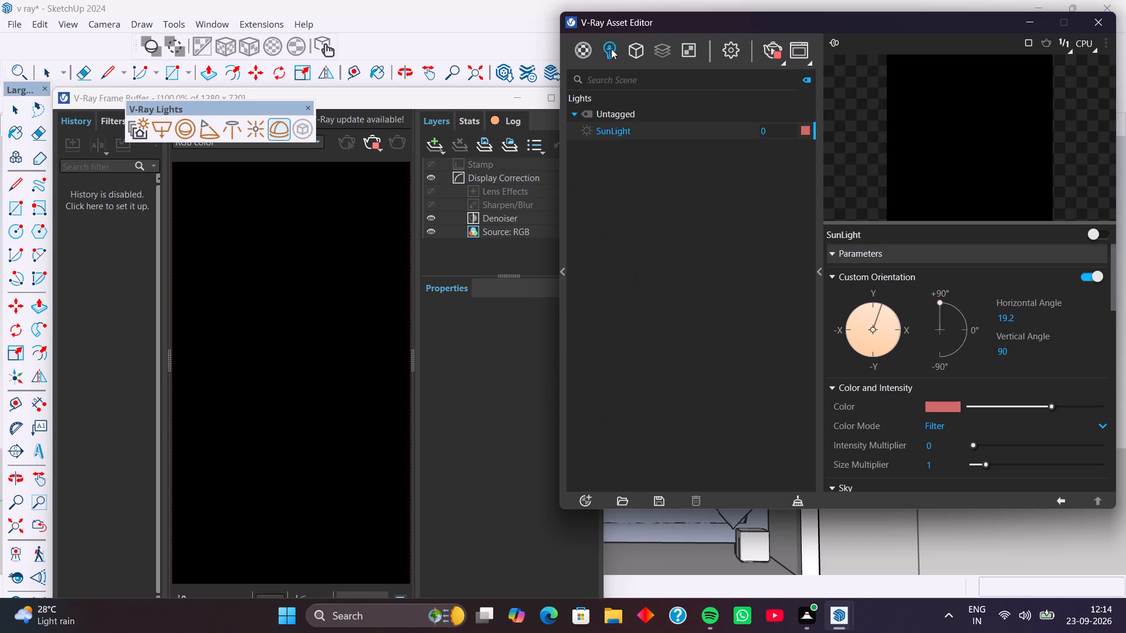
right_click(611, 49)
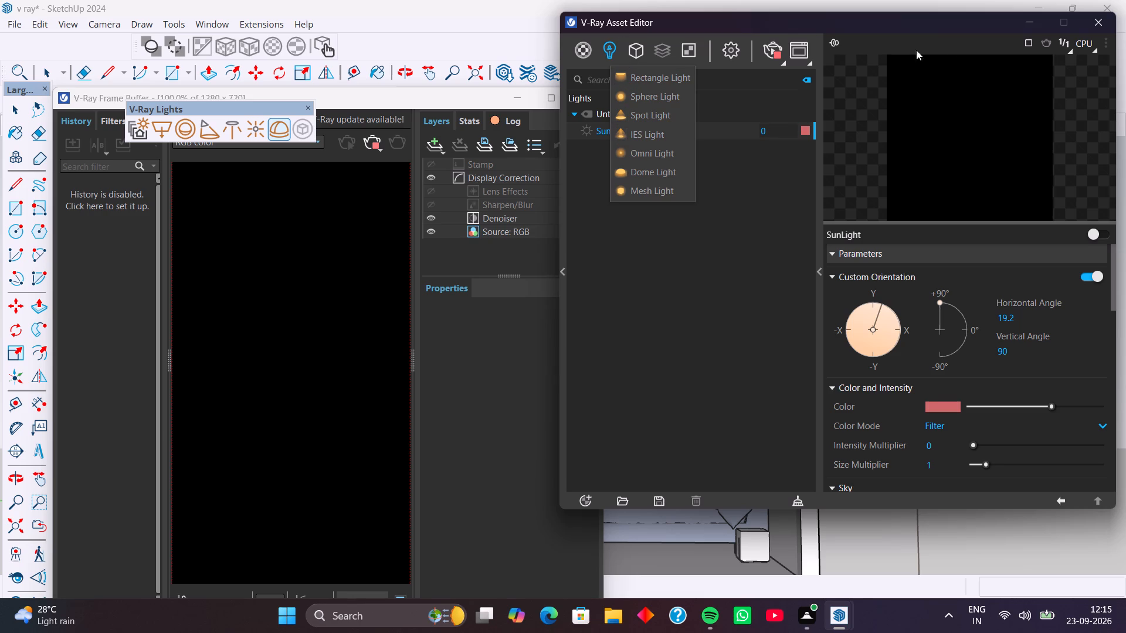
click(521, 22)
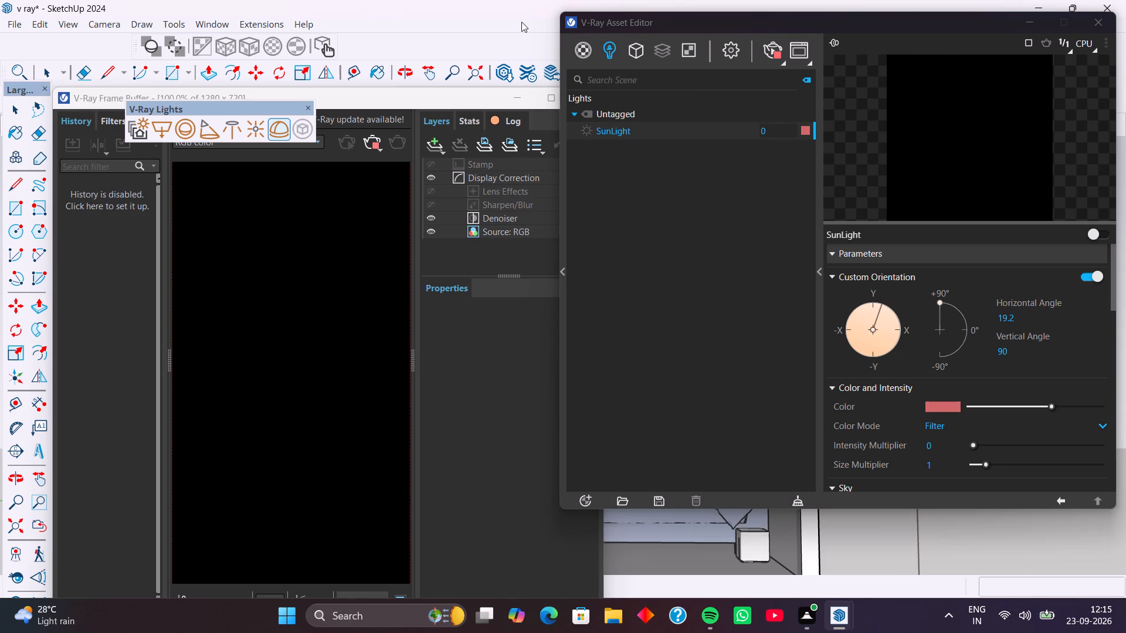
click(1107, 19)
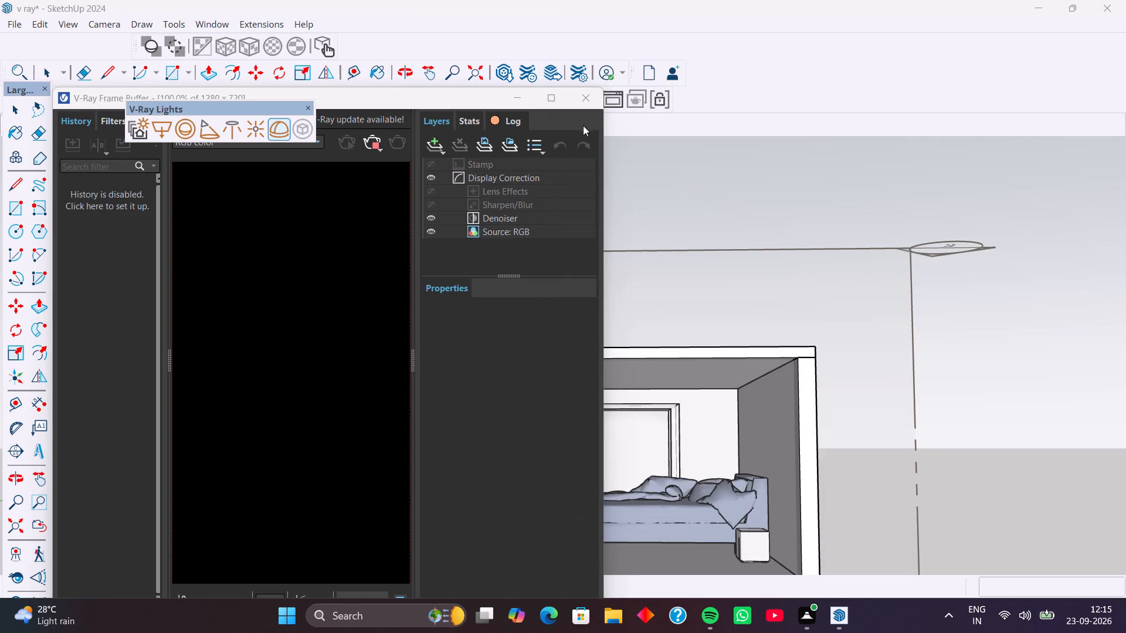
click(593, 103)
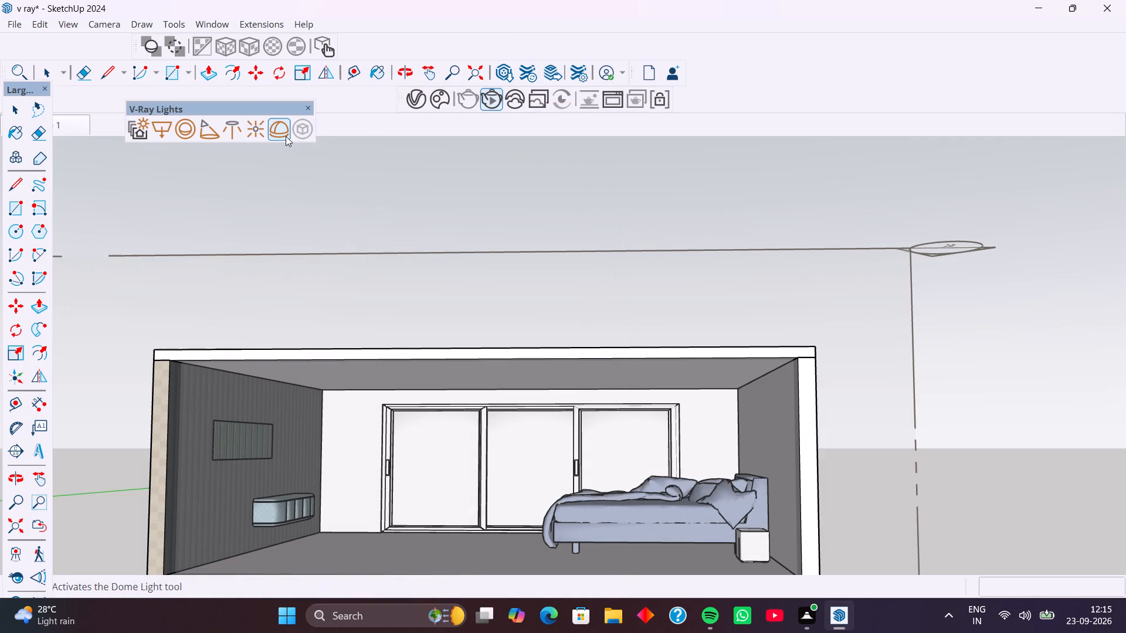
scroll(323, 151, down, 4)
middle_drag(351, 181, 366, 293)
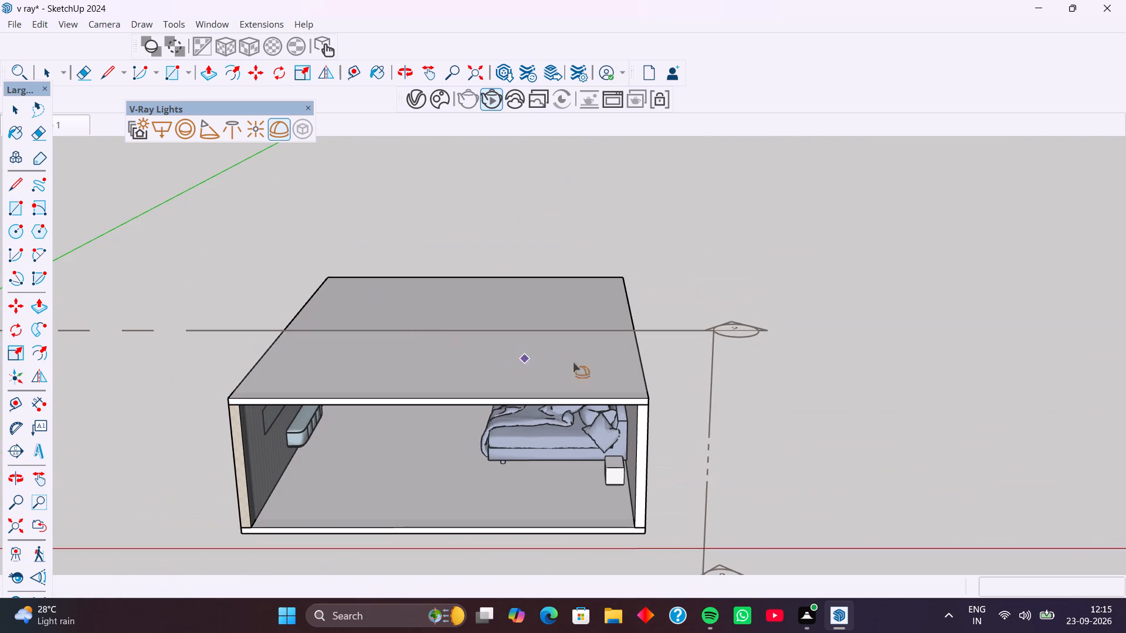
scroll(681, 365, up, 3)
click(662, 356)
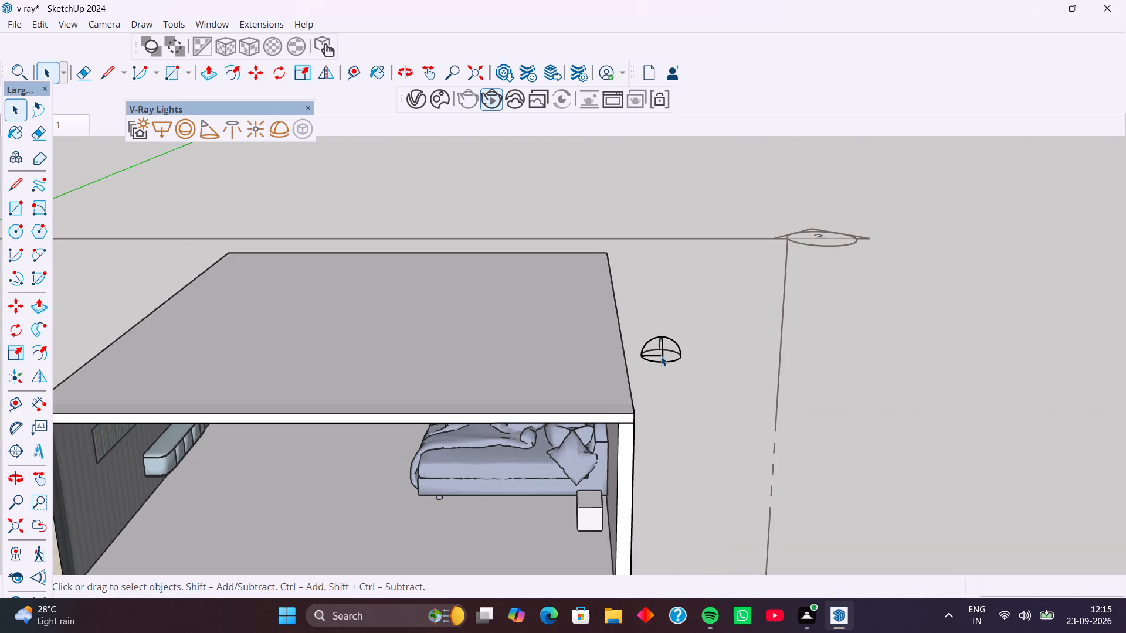
Reopen the Asset Editor's lights list, restart the interactive render with the Dome Light, and bring back the Frame Buffer.
middle_drag(578, 362, 567, 283)
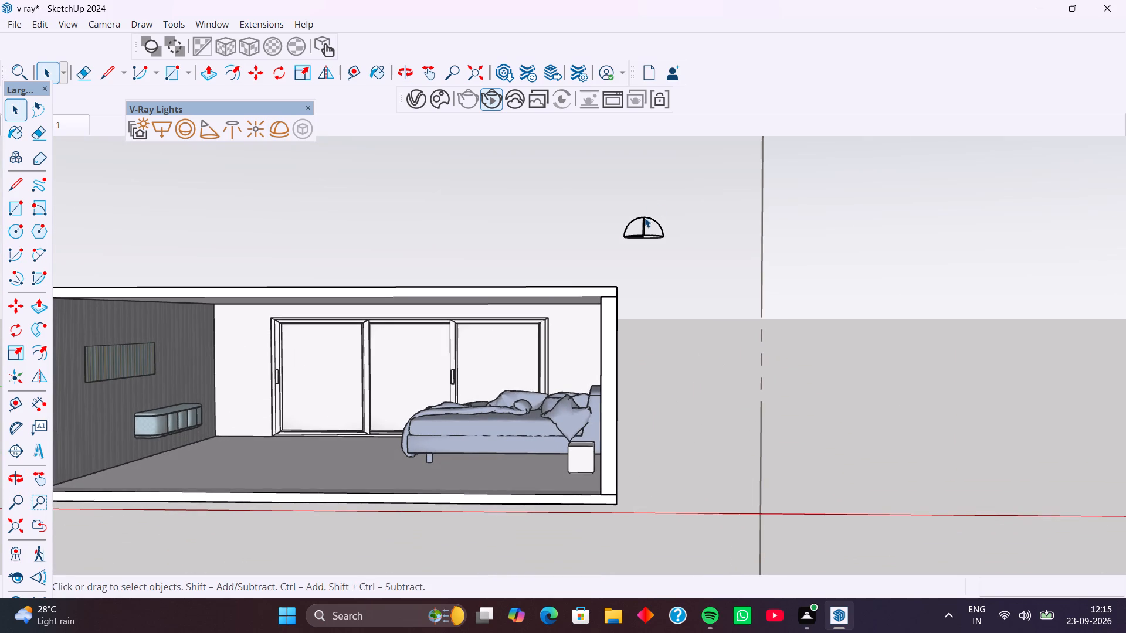
scroll(451, 209, down, 3)
click(414, 104)
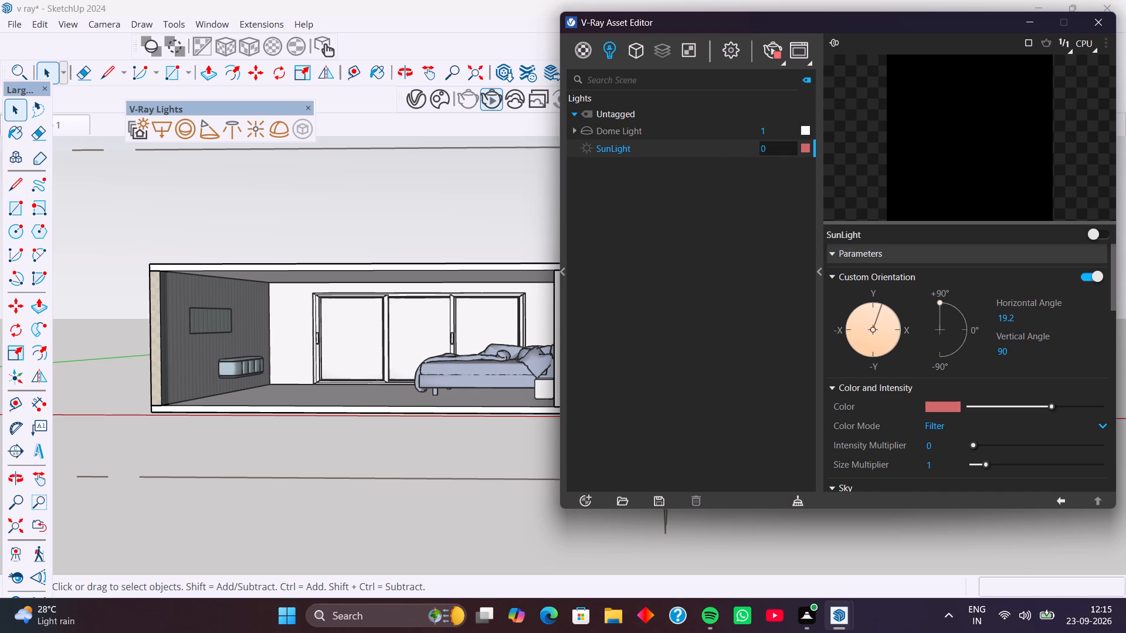
click(702, 149)
click(581, 53)
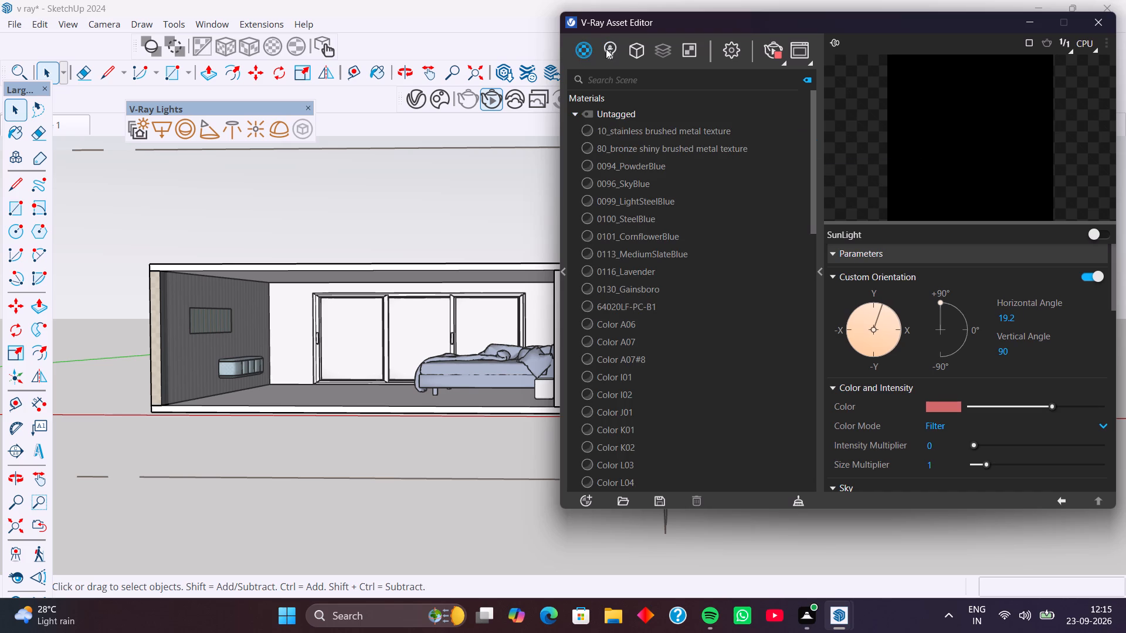
click(611, 49)
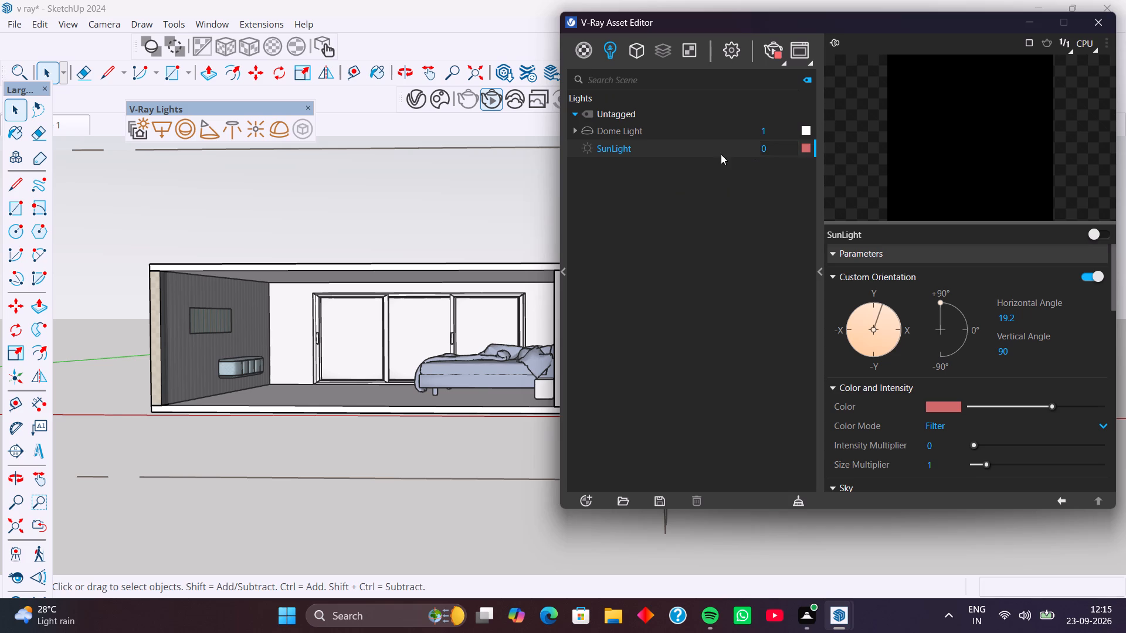
scroll(799, 151, up, 2)
click(770, 46)
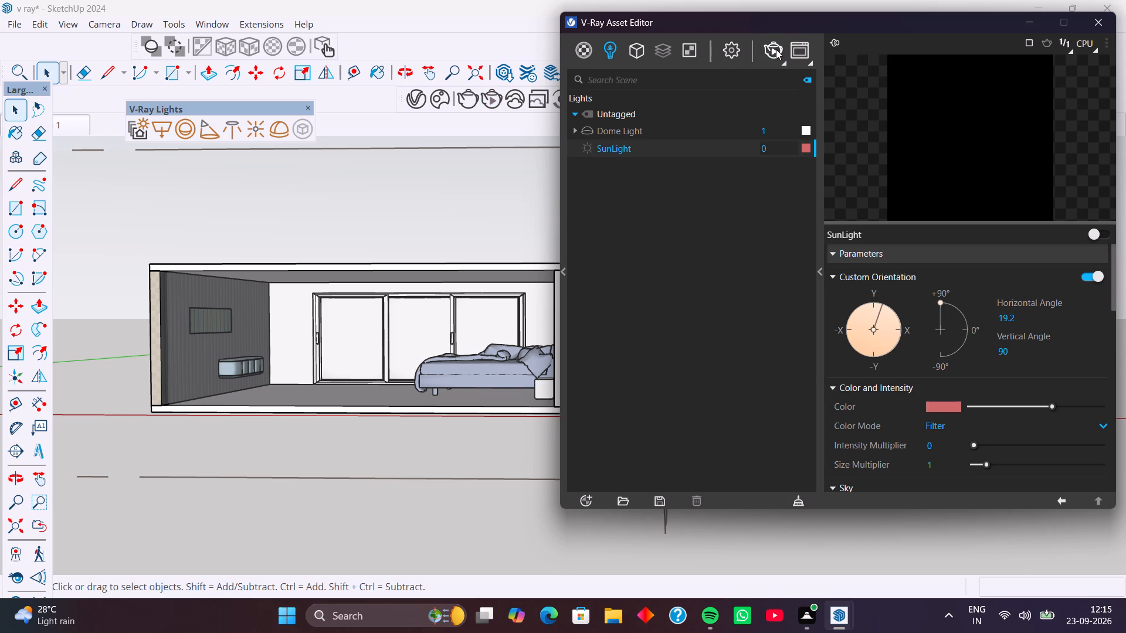
click(776, 49)
click(798, 50)
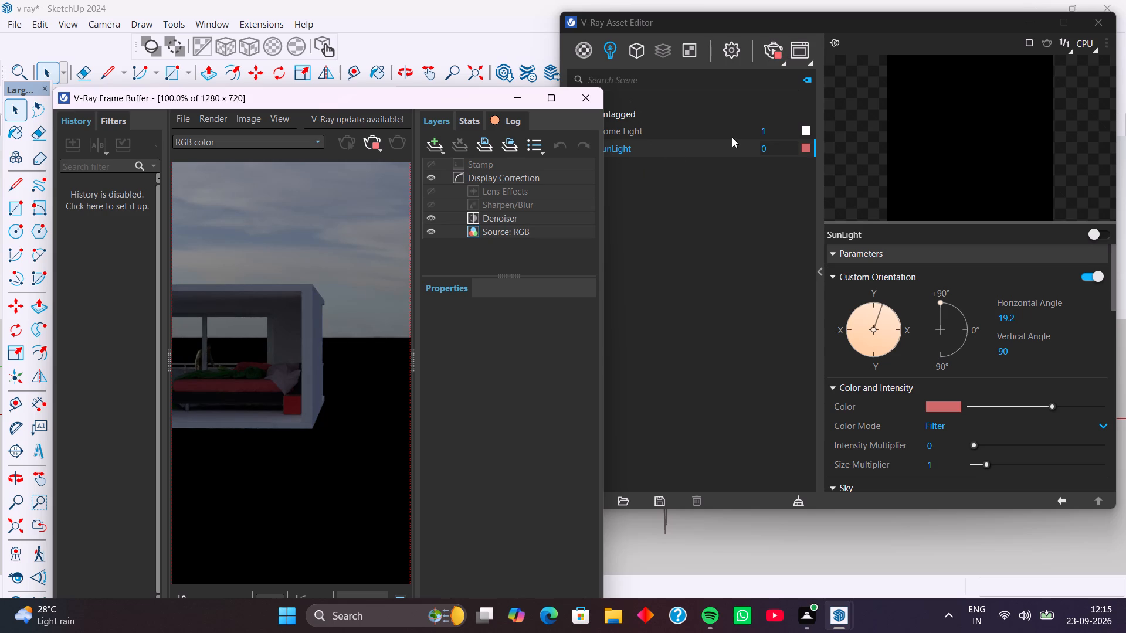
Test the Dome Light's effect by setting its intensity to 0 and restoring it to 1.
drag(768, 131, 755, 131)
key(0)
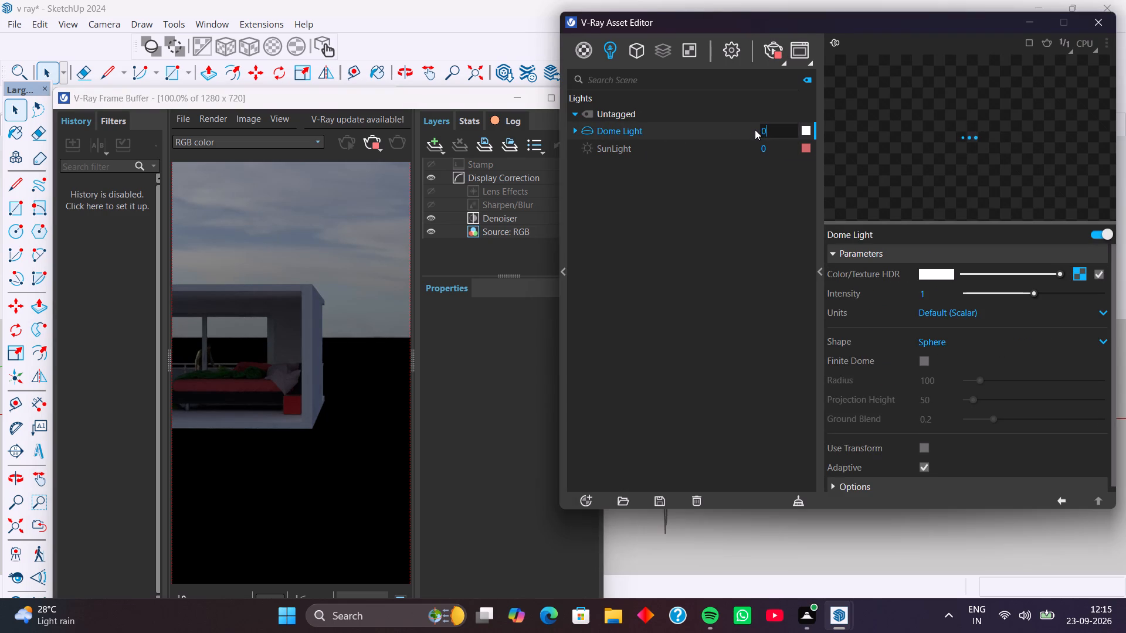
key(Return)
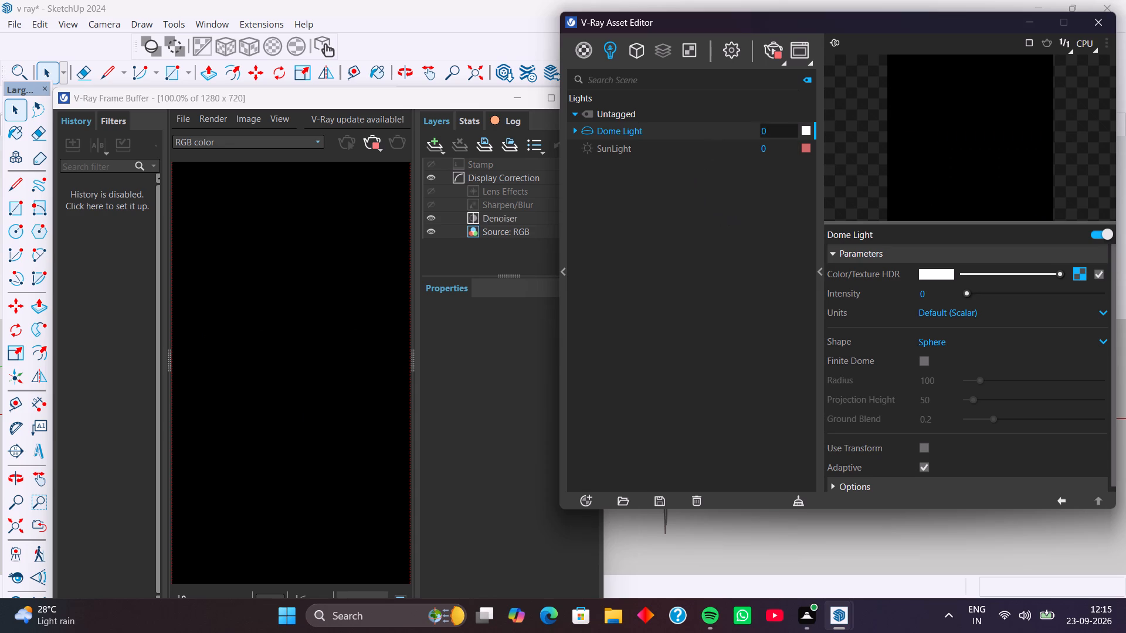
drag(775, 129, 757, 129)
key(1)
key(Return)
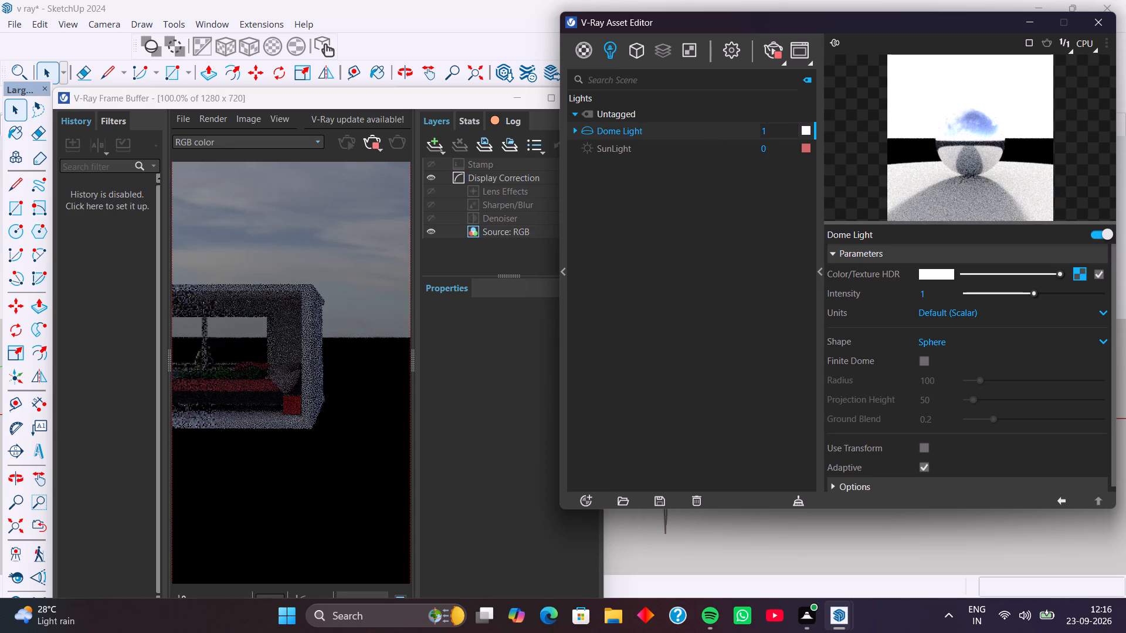
Set the Dome Light's intensity to 10.
drag(938, 293, 913, 297)
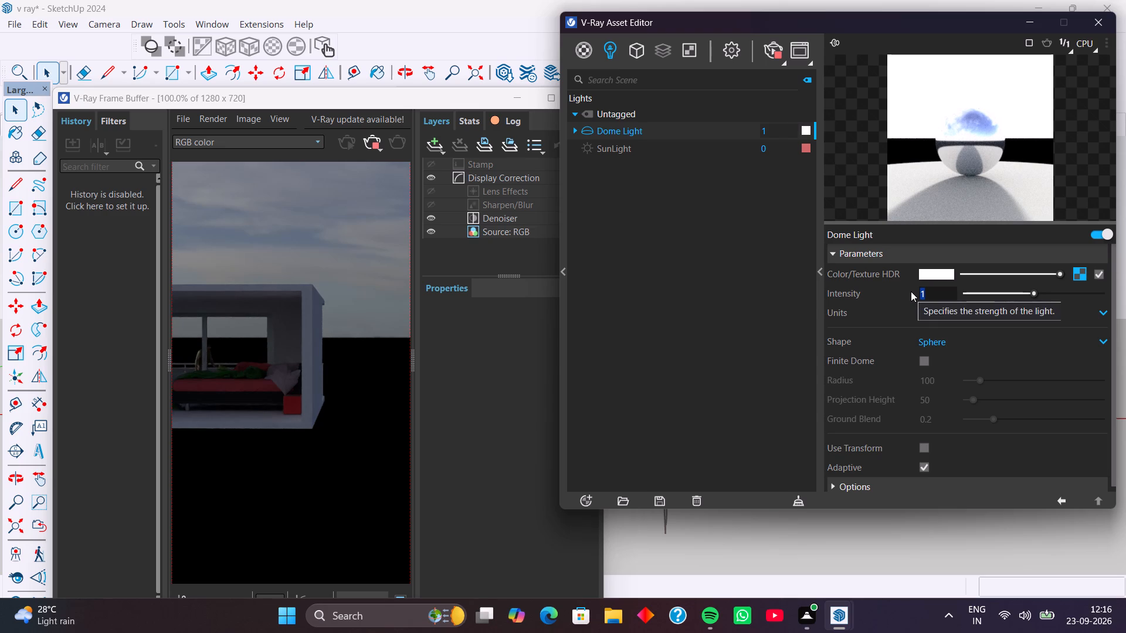
key(1)
key(0)
key(Return)
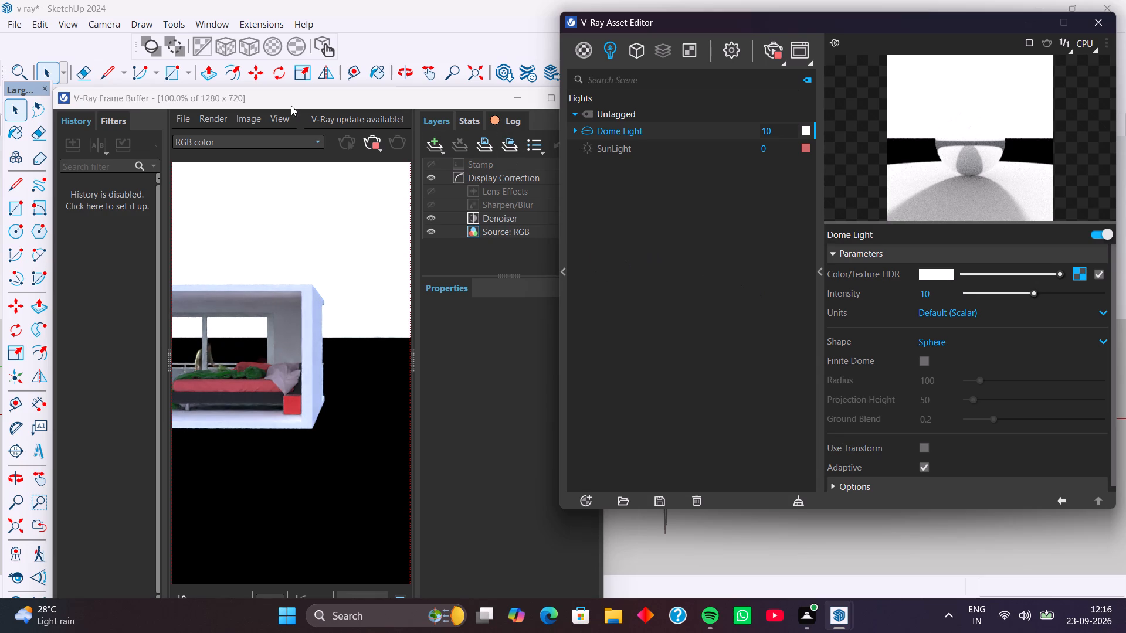
Move the Asset Editor and Frame Buffer windows apart to uncover part of the model between them.
drag(803, 18, 898, 0)
drag(378, 96, 345, 18)
Bring the bedroom building into the interactive render's frame and close in on its open front.
scroll(592, 358, down, 2)
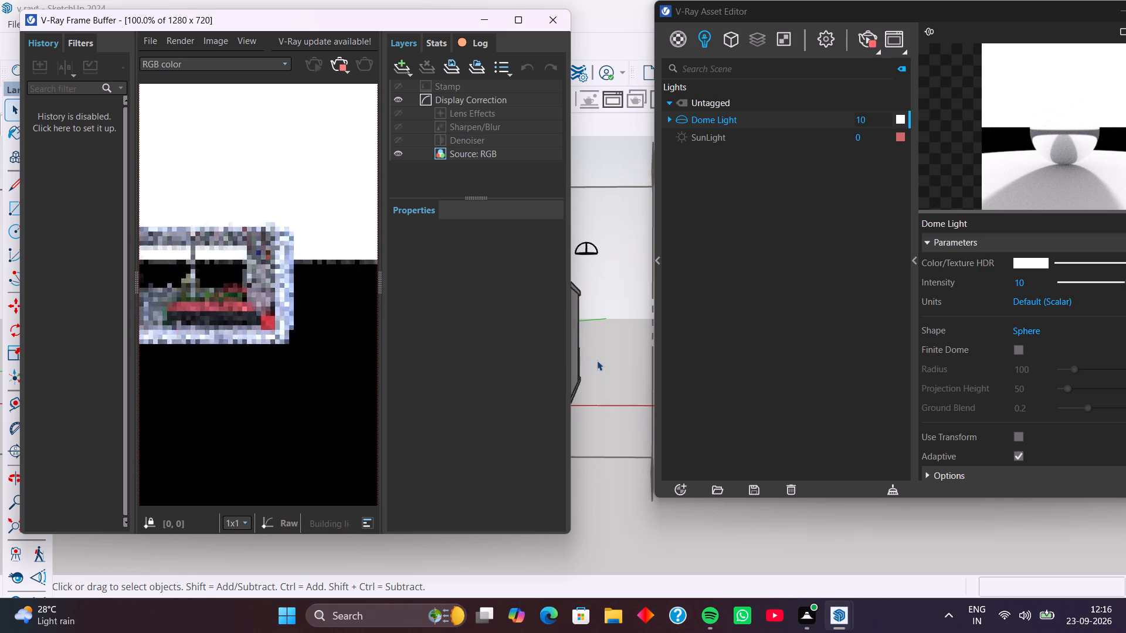
scroll(597, 360, down, 2)
shift+middle_drag(595, 361, 667, 393)
shift+middle_drag(611, 381, 626, 383)
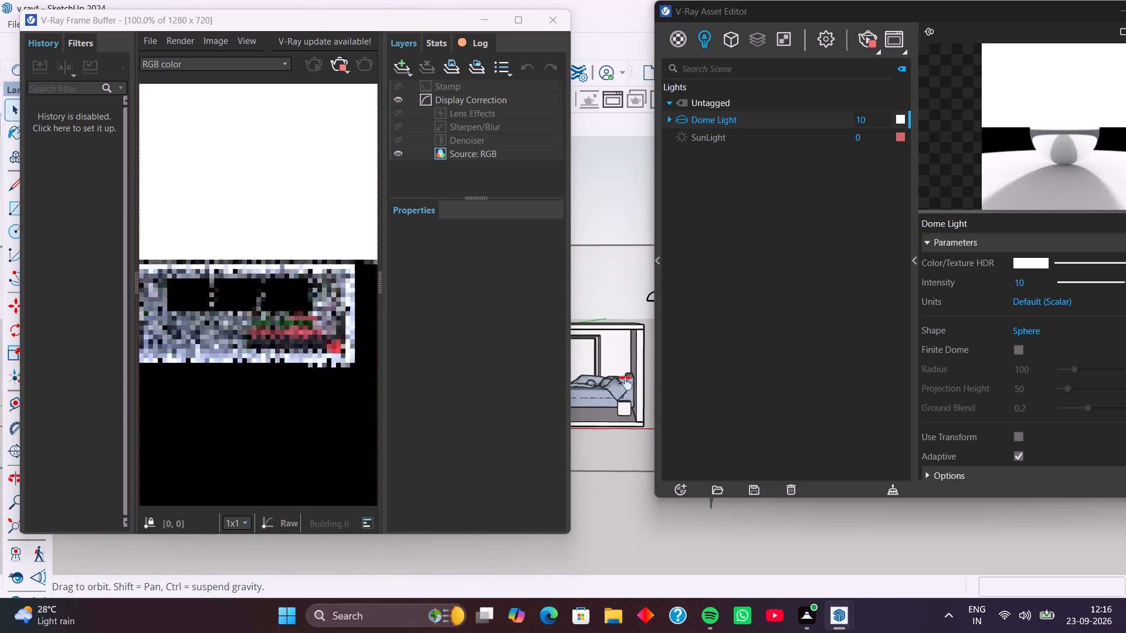
shift+middle_drag(626, 383, 652, 392)
shift+middle_click(619, 400)
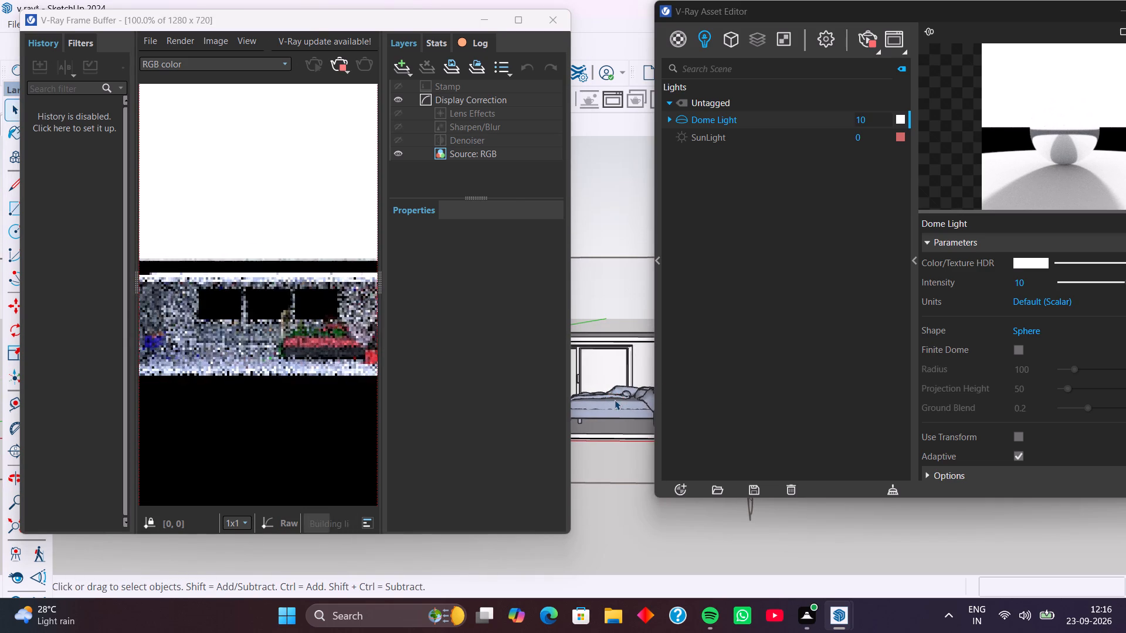
scroll(615, 400, up, 4)
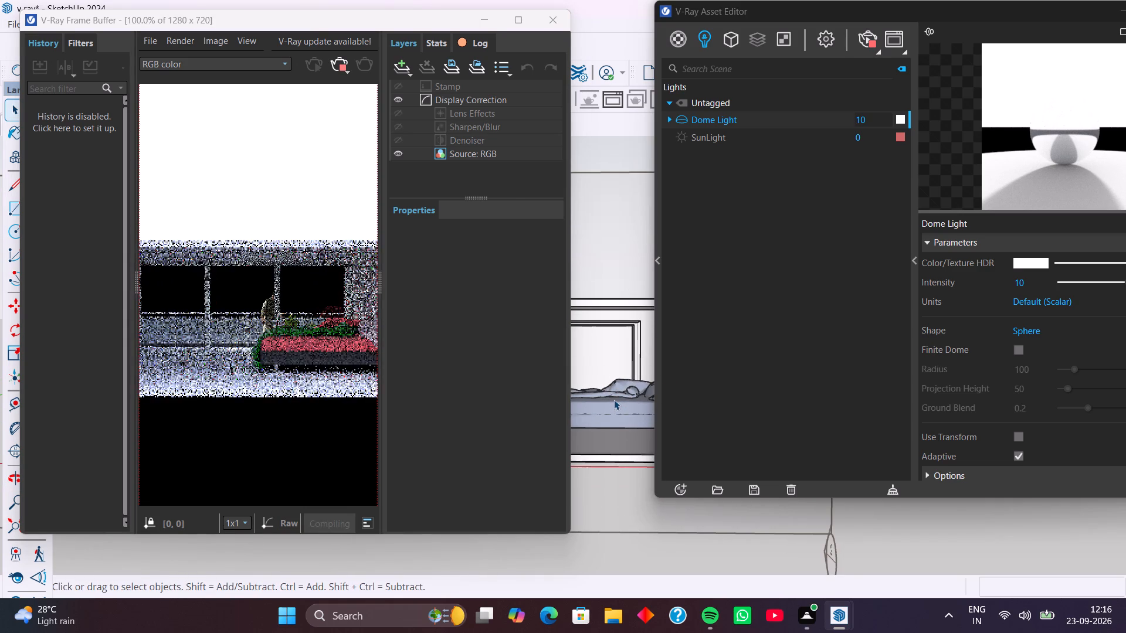
scroll(614, 400, up, 5)
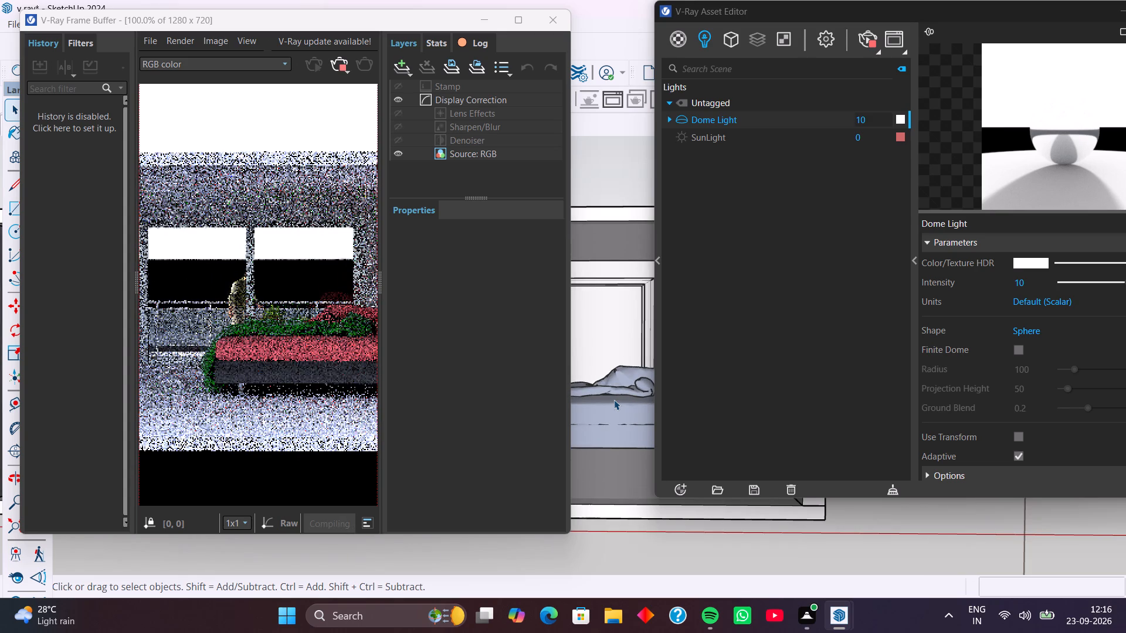
scroll(614, 400, up, 2)
Refine the interior view so the interactive render frames the bed, the standing figure and the balcony windows.
scroll(614, 400, down, 3)
middle_drag(609, 398, 635, 416)
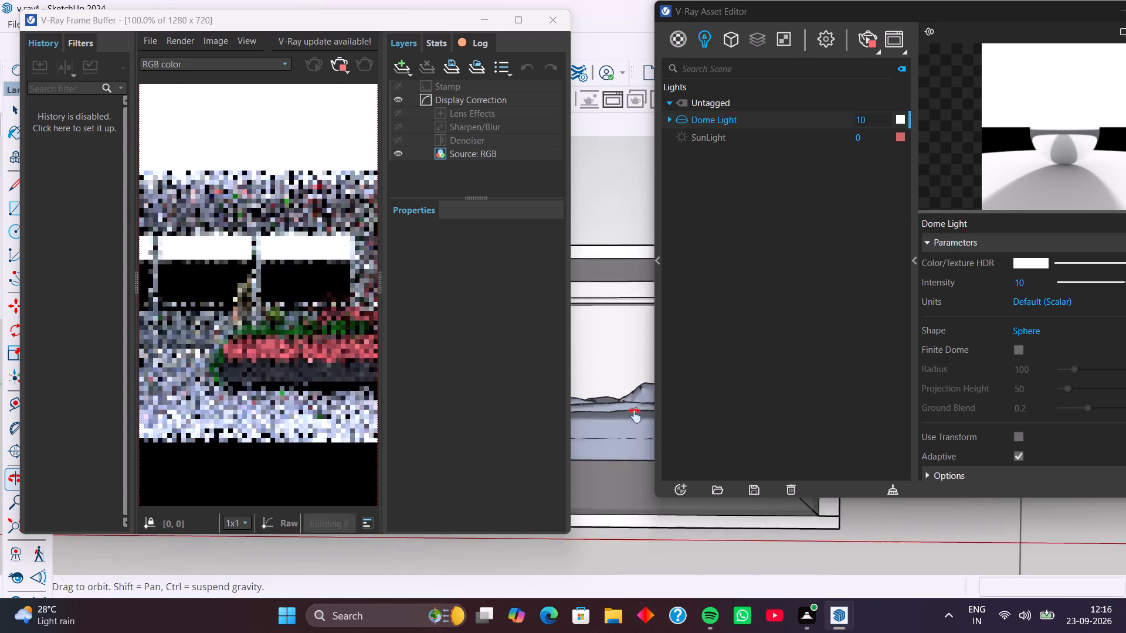
middle_drag(635, 416, 599, 423)
scroll(592, 416, up, 4)
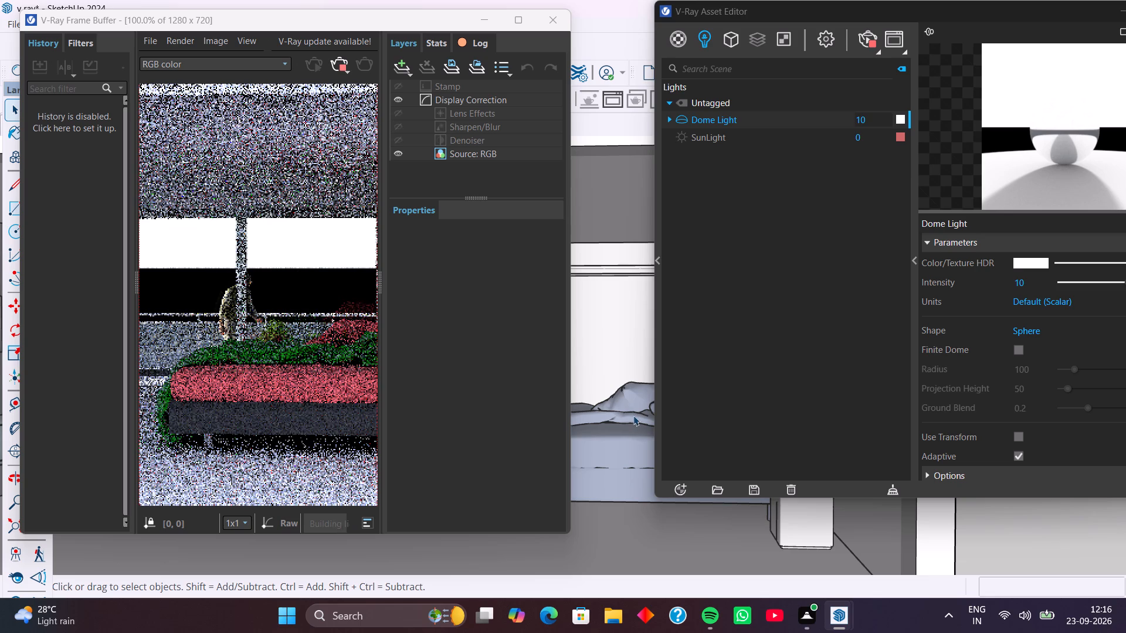
middle_drag(617, 418, 637, 423)
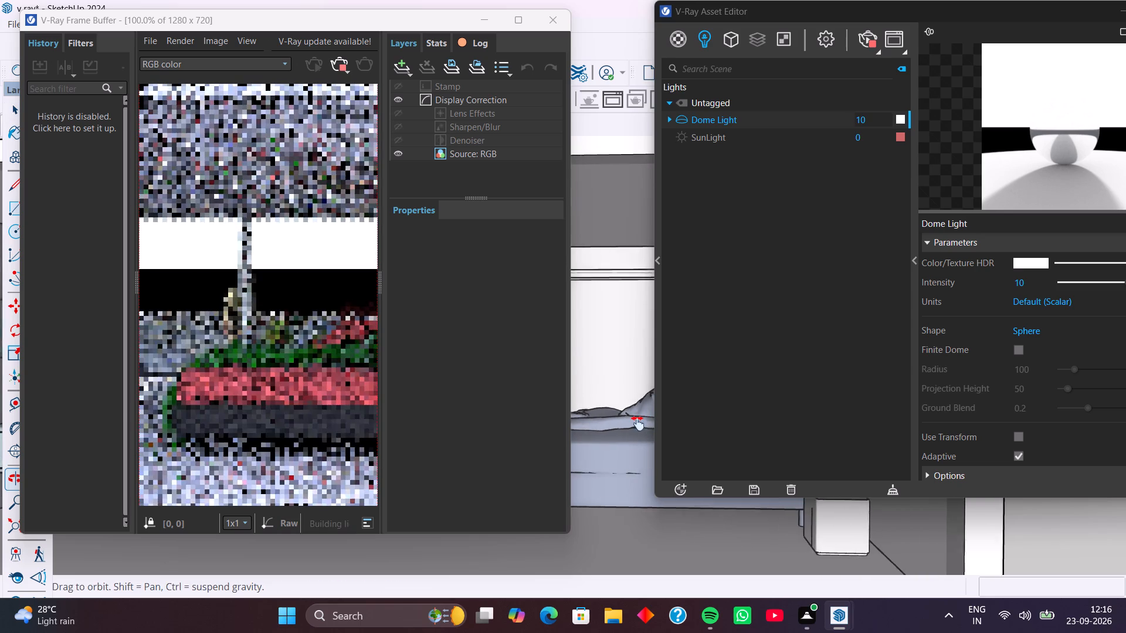
middle_drag(637, 423, 593, 431)
scroll(601, 410, down, 3)
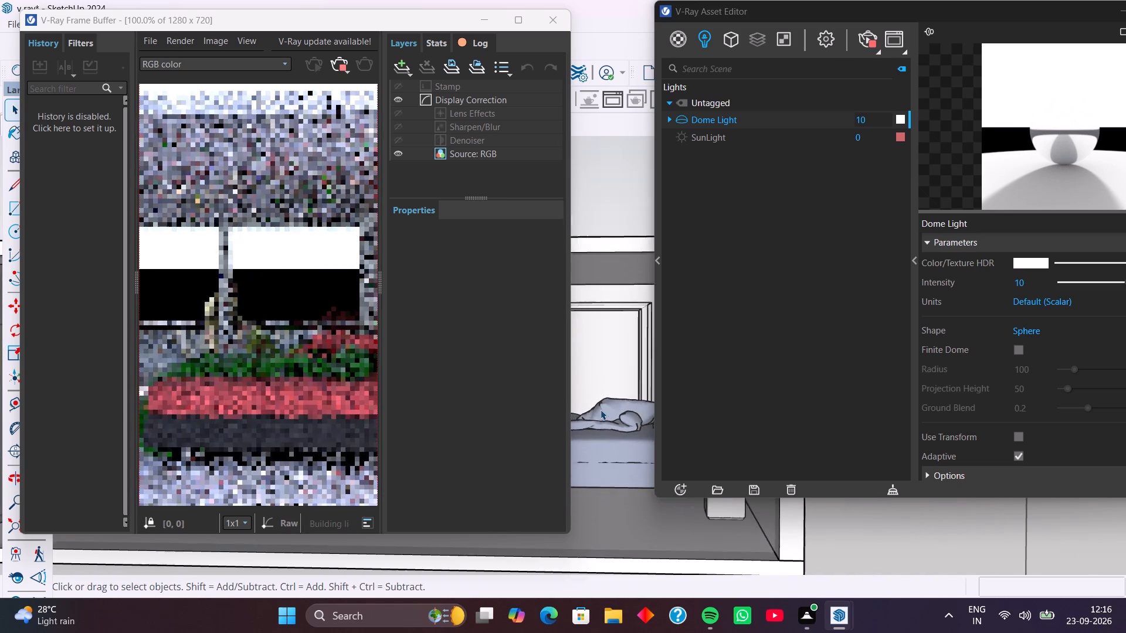
shift+middle_drag(601, 410, 672, 444)
scroll(633, 450, up, 2)
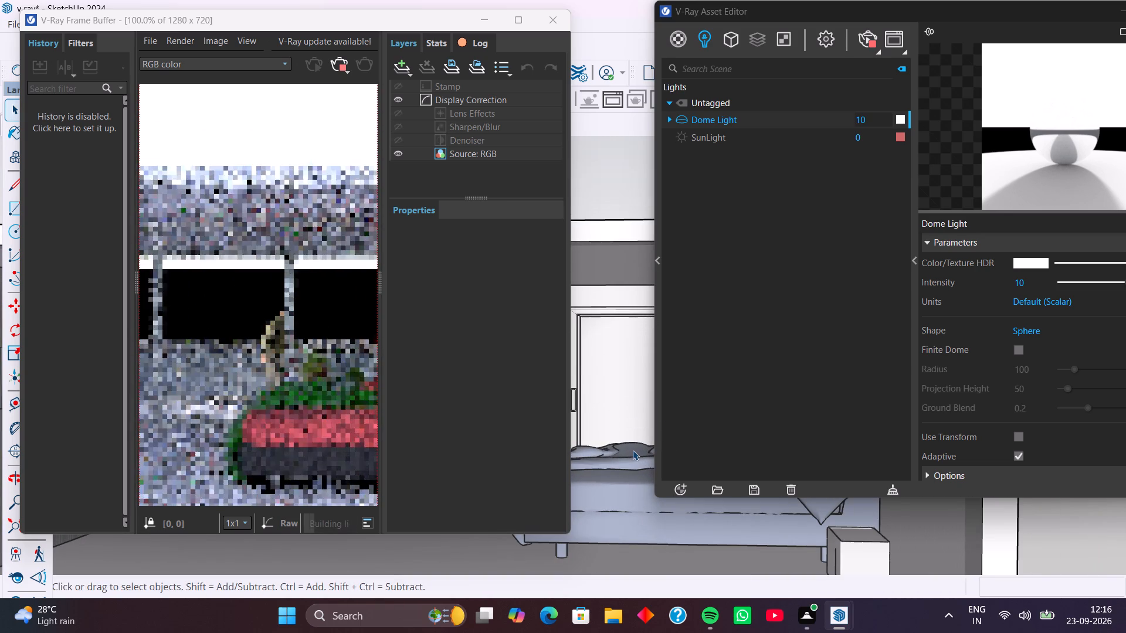
shift+middle_drag(633, 450, 632, 435)
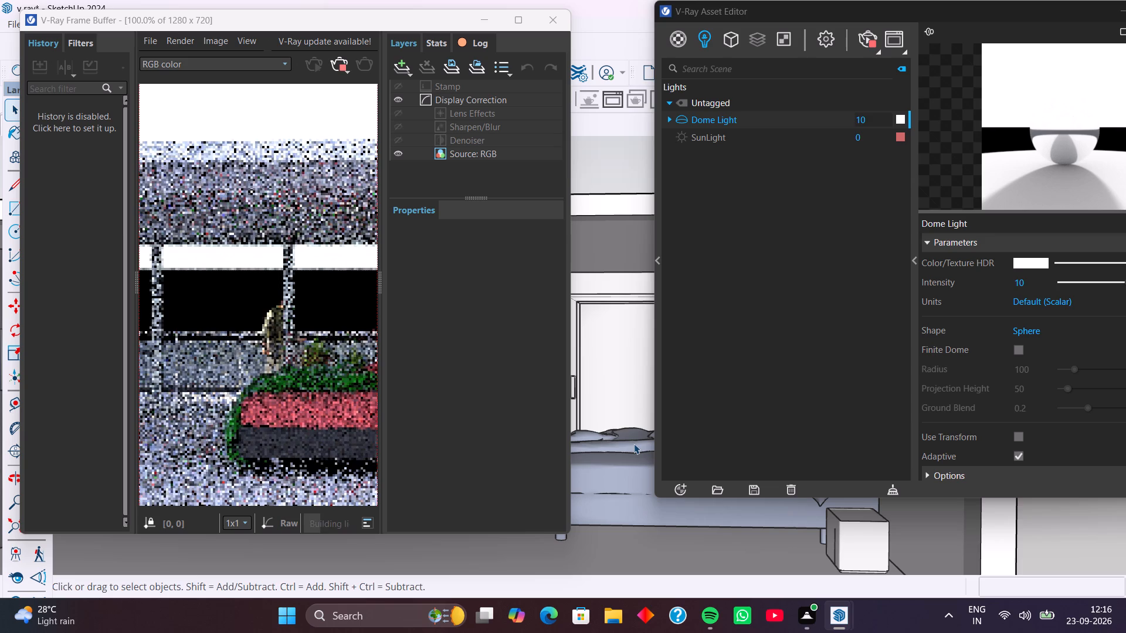
middle_drag(634, 444, 629, 445)
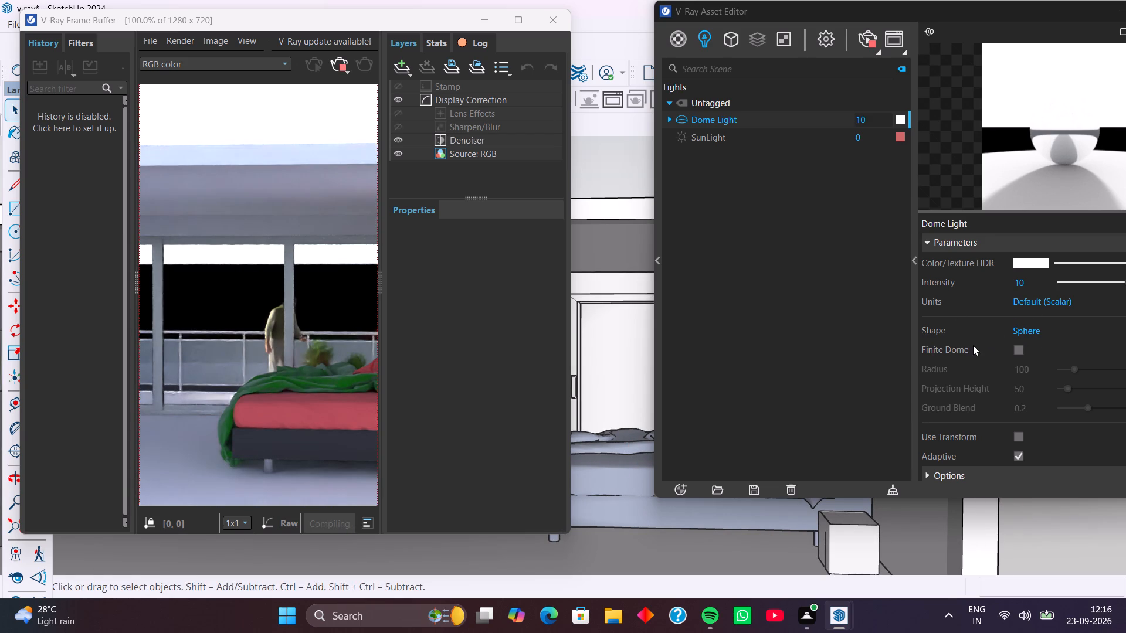
Check the Dome Light's shape choices and keep Sphere.
click(1090, 328)
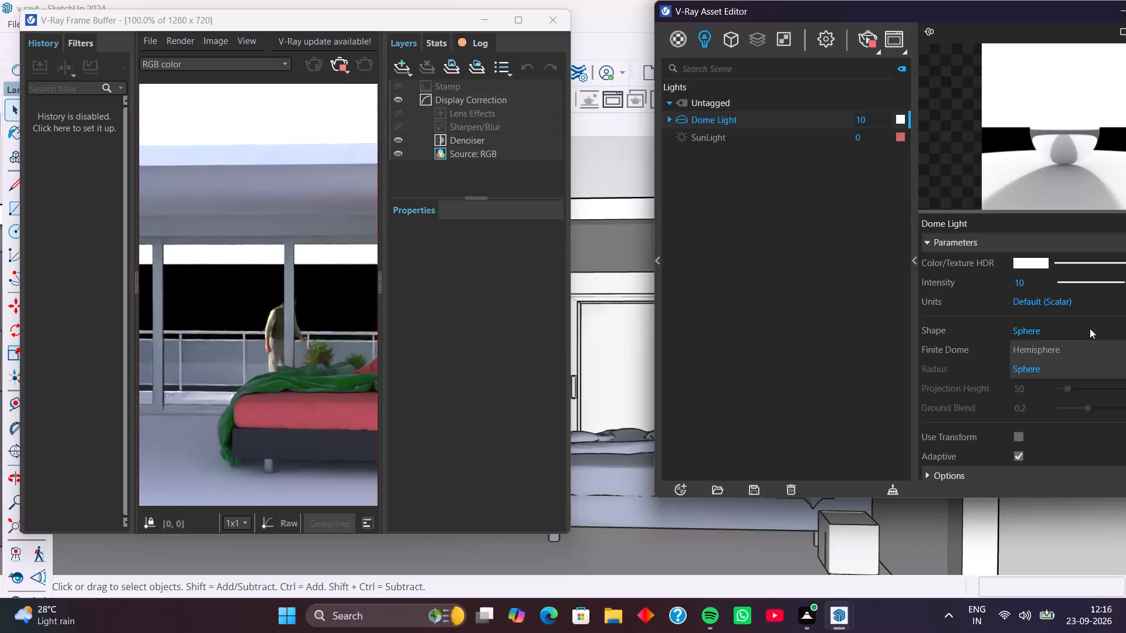
click(1090, 328)
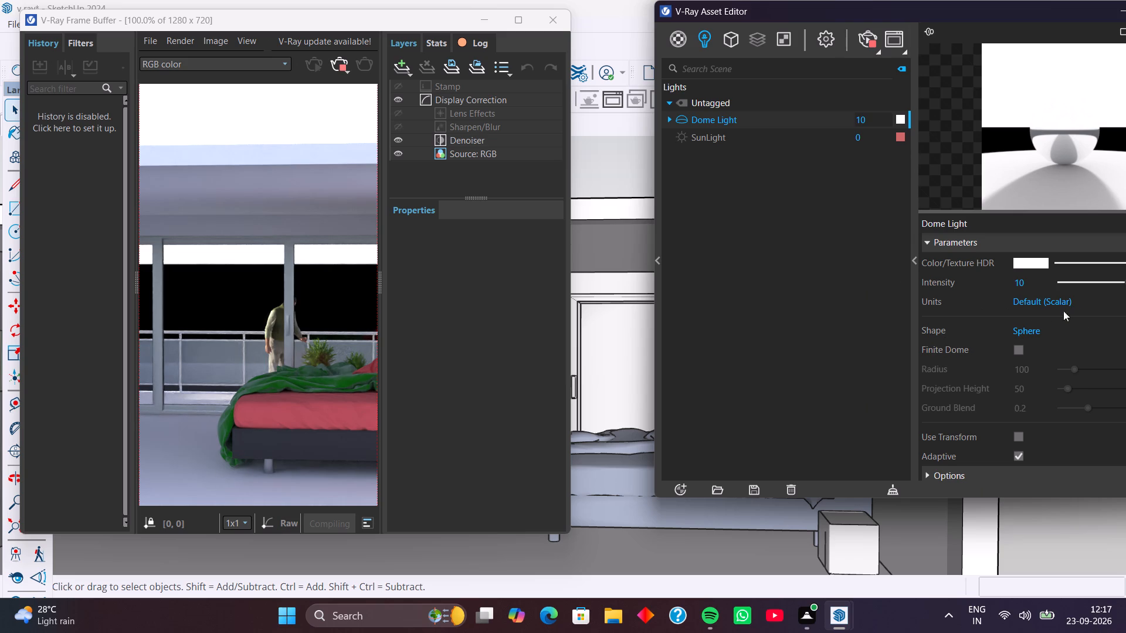
scroll(1014, 369, down, 3)
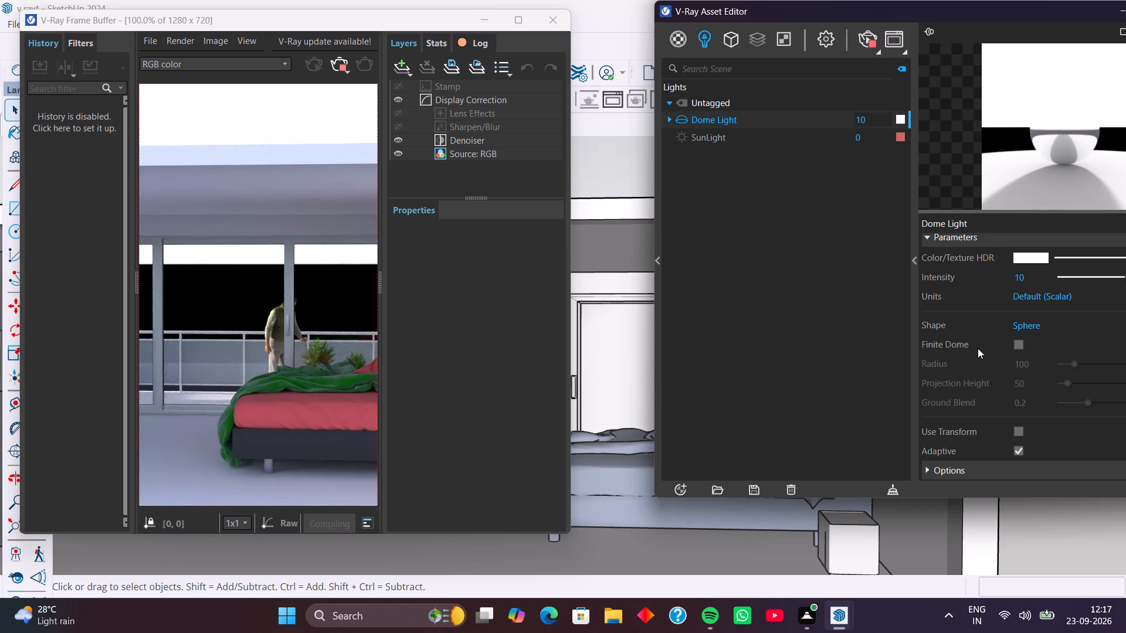
click(1037, 329)
click(1017, 365)
scroll(998, 356, down, 5)
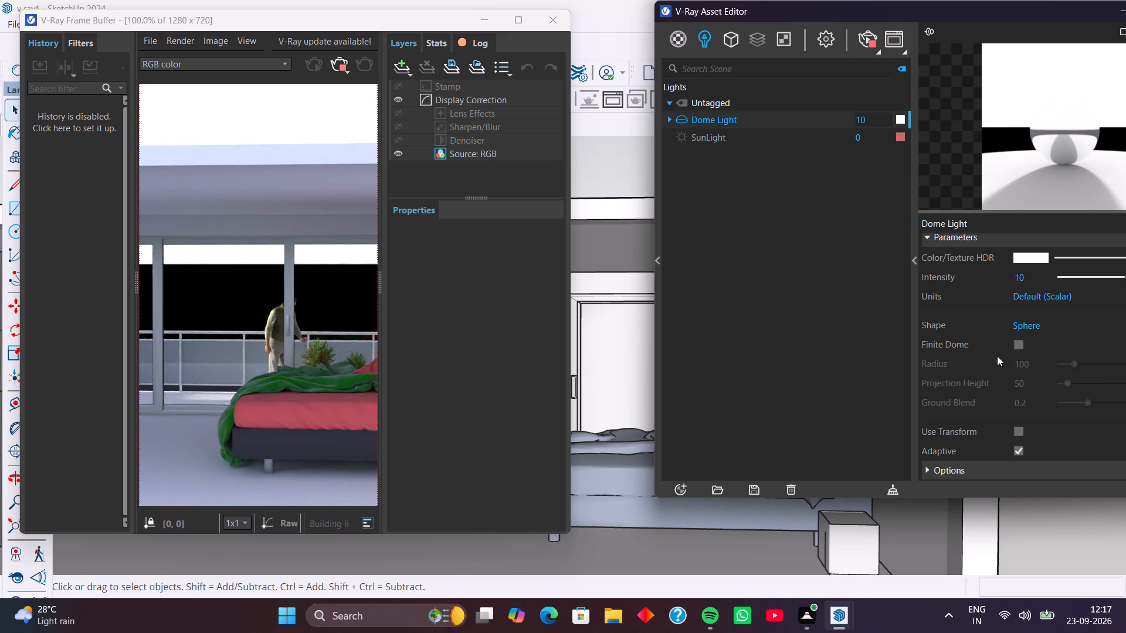
scroll(997, 356, down, 11)
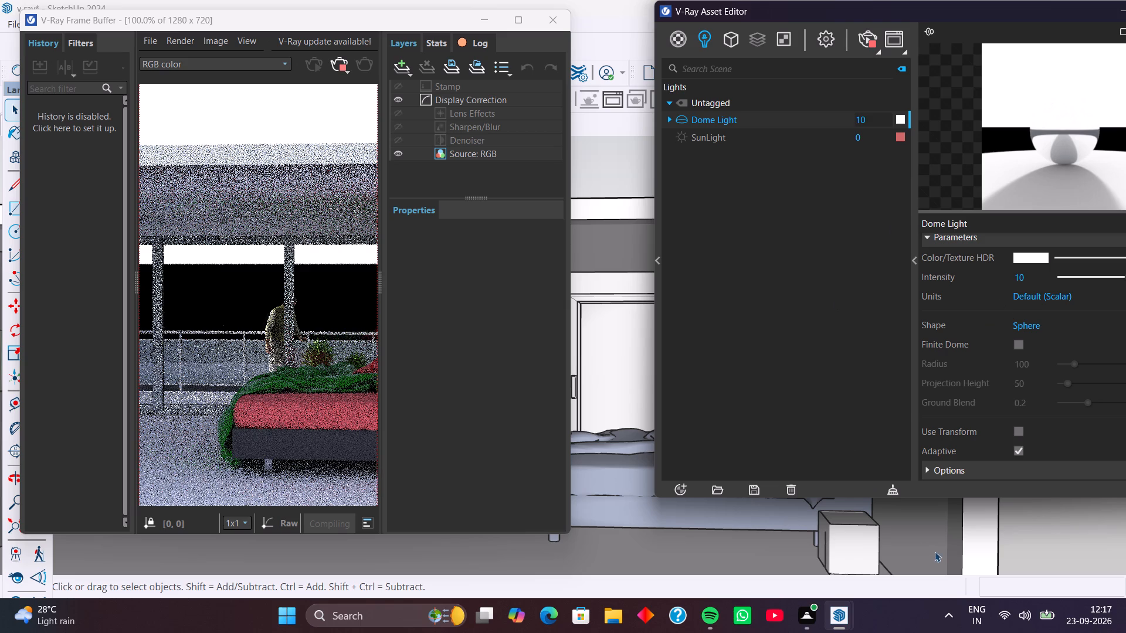
Reposition the Asset Editor beside the Frame Buffer so its full settings pane fits on the screen.
drag(992, 486, 972, 485)
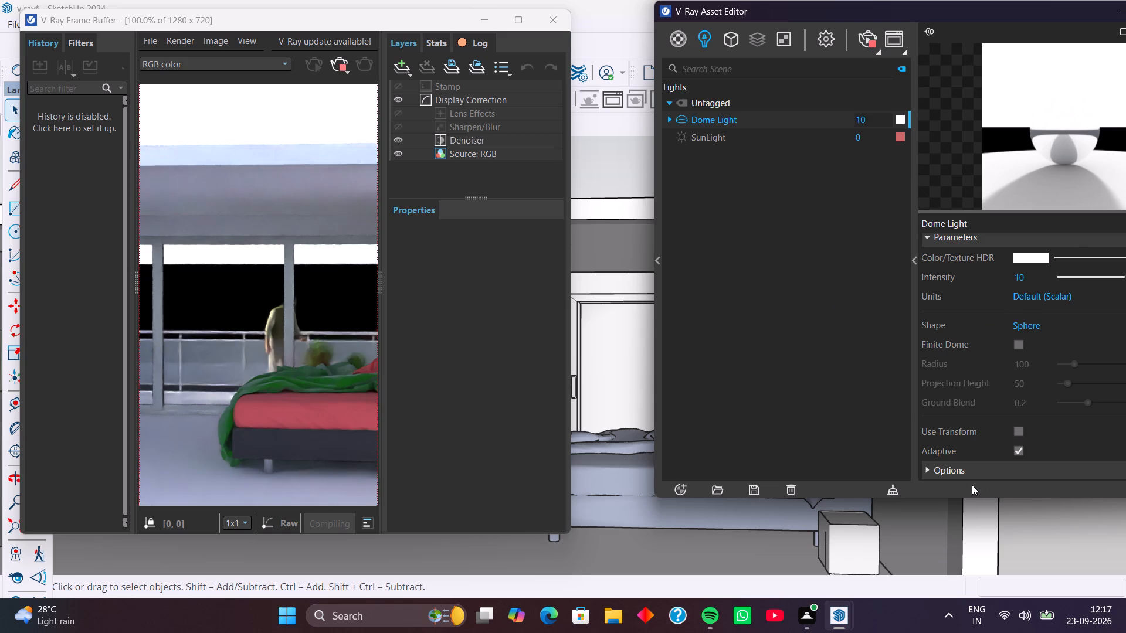
drag(972, 485, 972, 485)
drag(972, 485, 955, 491)
drag(856, 11, 767, 29)
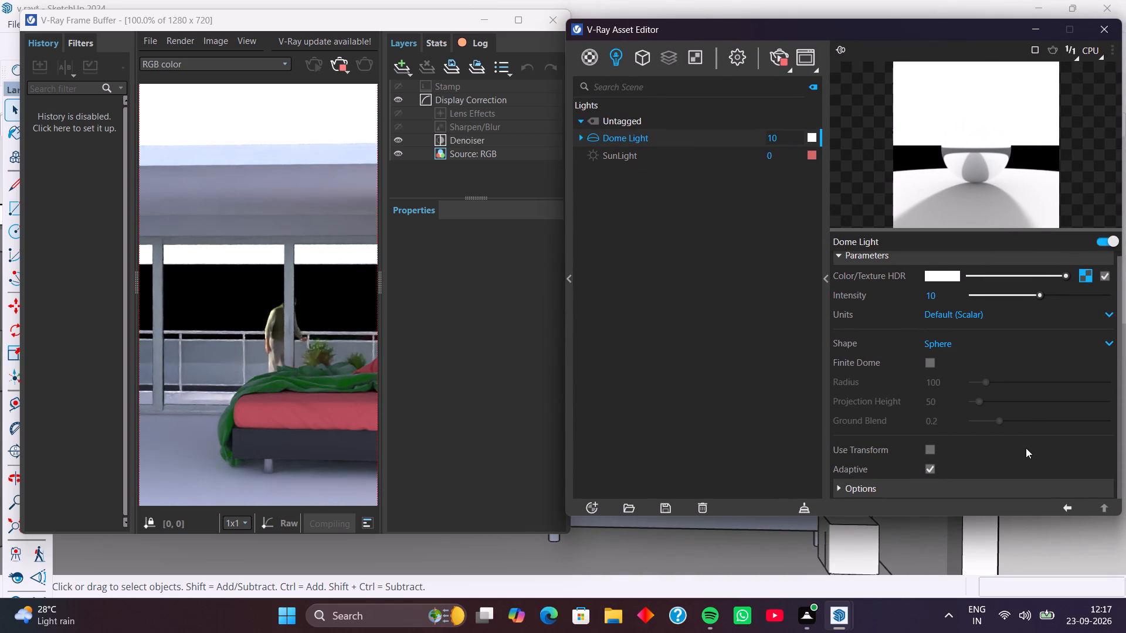
Look over the SunLight settings and return to the Dome Light's parameters.
click(1071, 508)
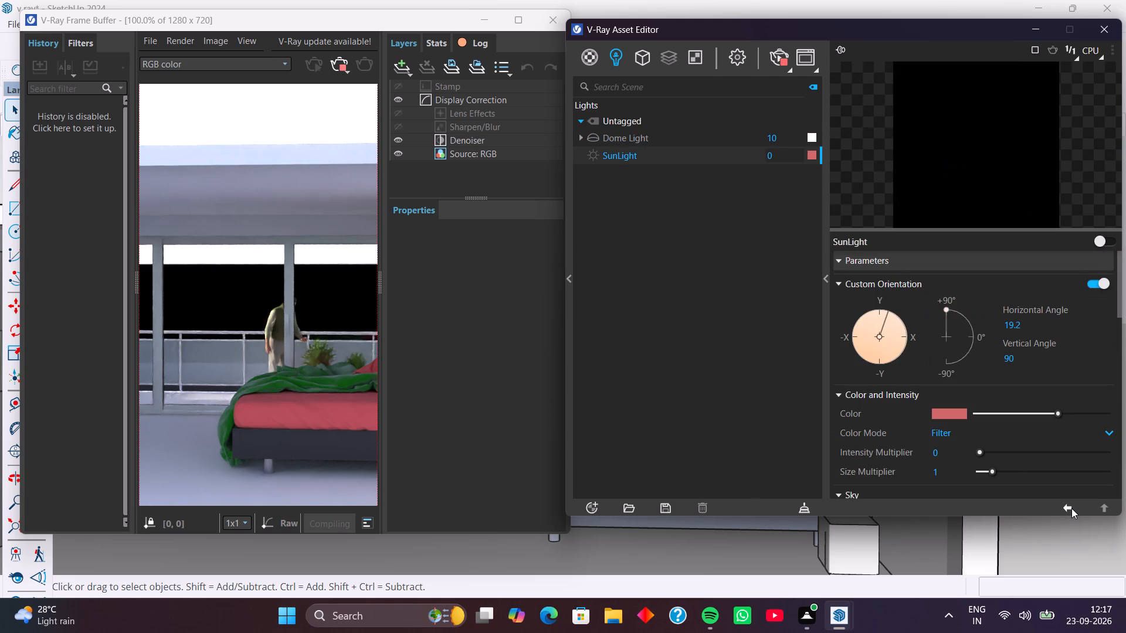
scroll(955, 446, down, 1)
scroll(955, 446, up, 7)
click(656, 135)
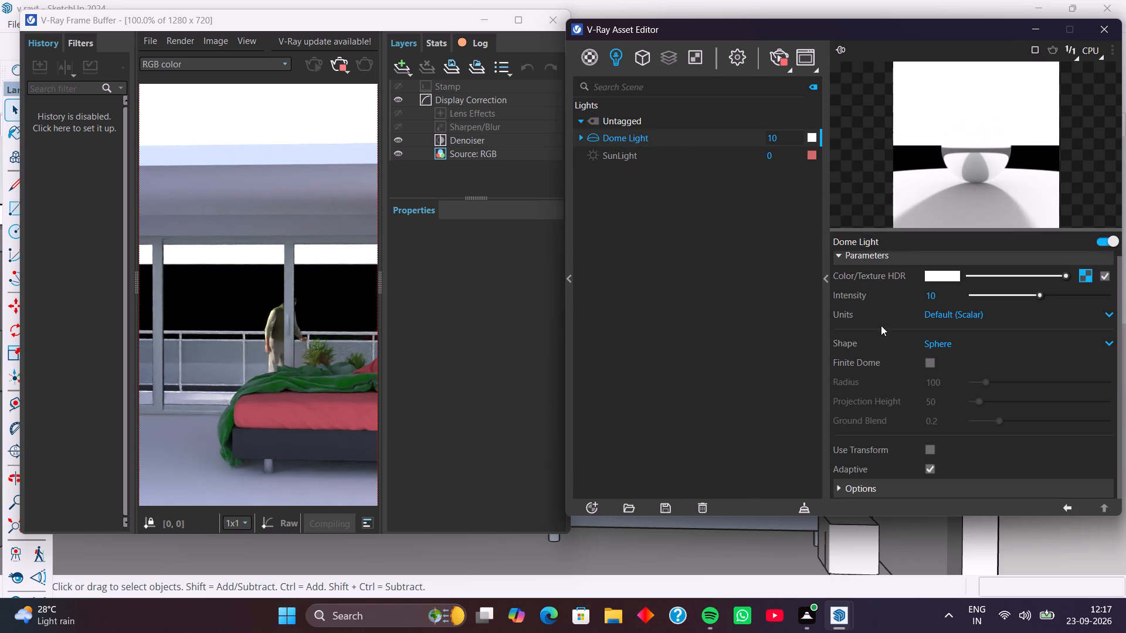
Review the Dome Light's units and shape choices, keeping Default (Scalar) and Sphere.
click(1030, 312)
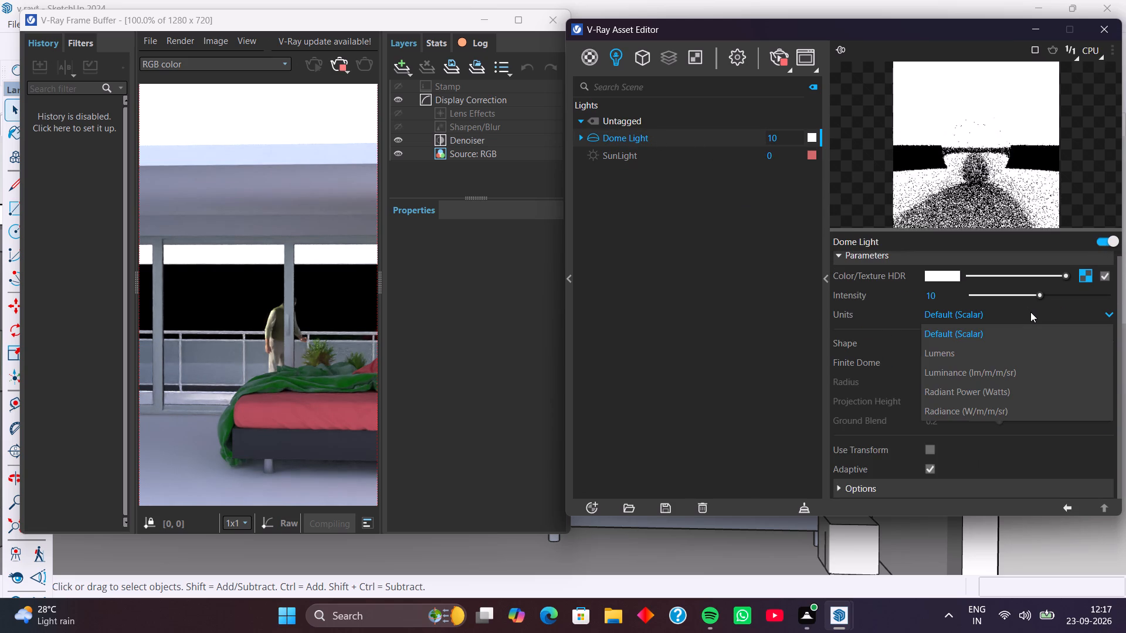
click(976, 329)
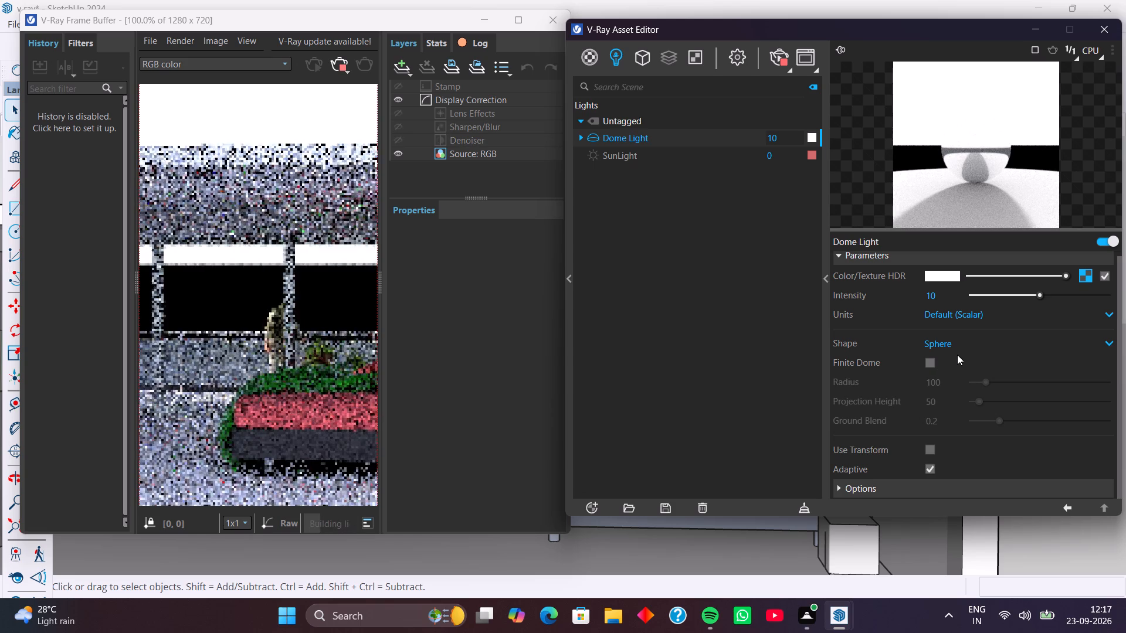
click(952, 345)
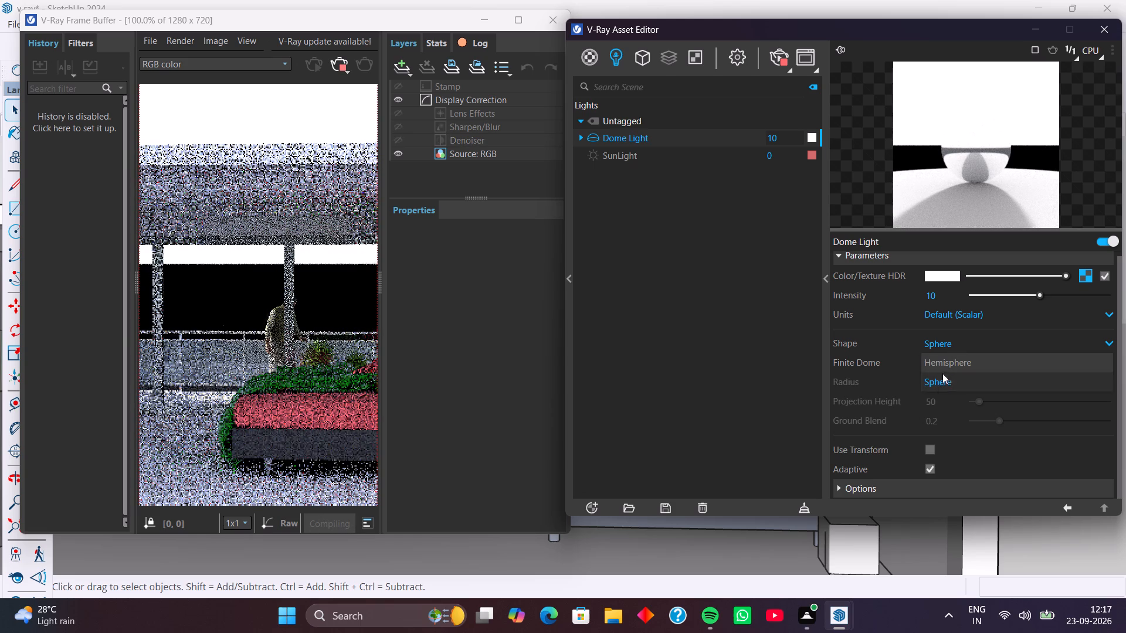
click(936, 385)
Expand the Dome Light's Options section and examine its shadow, visibility and affect settings alongside the main parameters.
scroll(936, 385, down, 2)
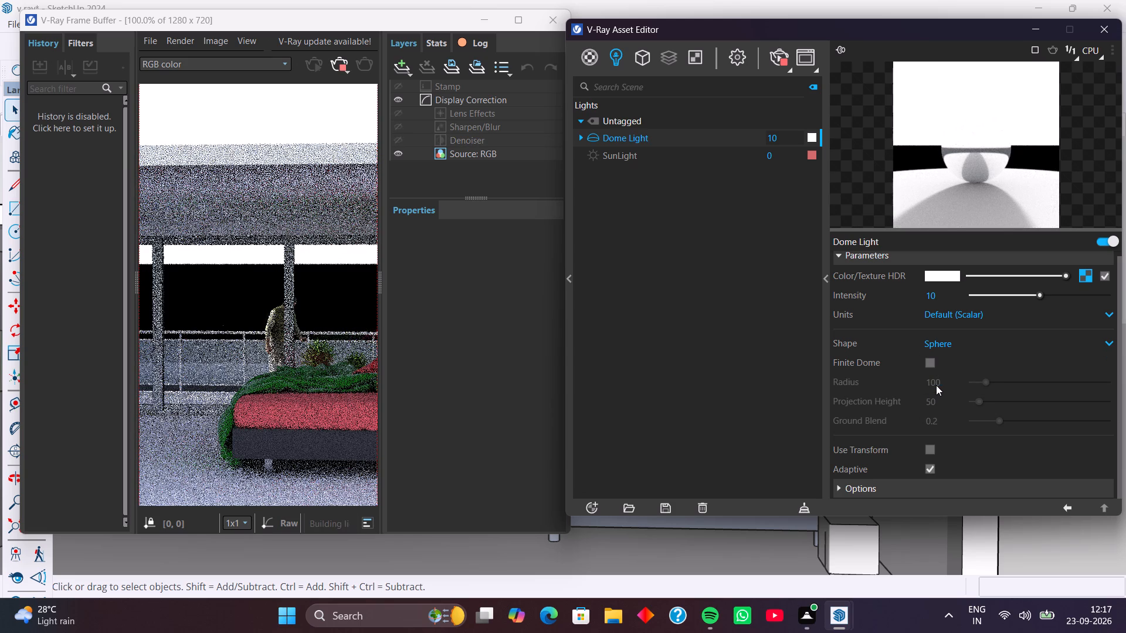
scroll(936, 385, down, 4)
scroll(936, 385, up, 1)
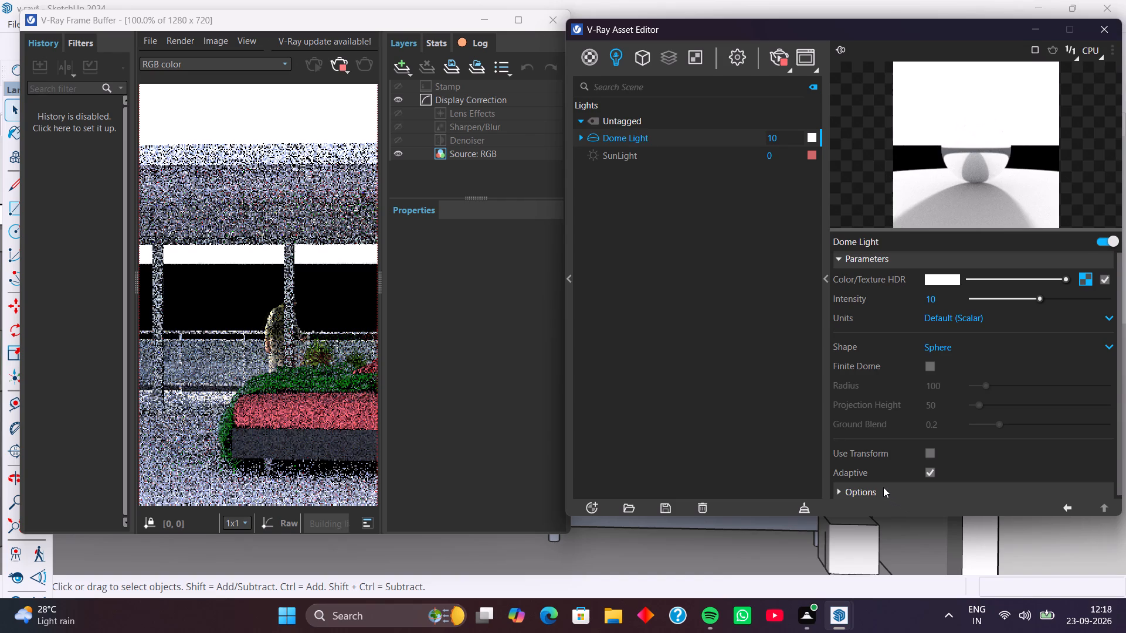
click(883, 487)
scroll(882, 470, down, 7)
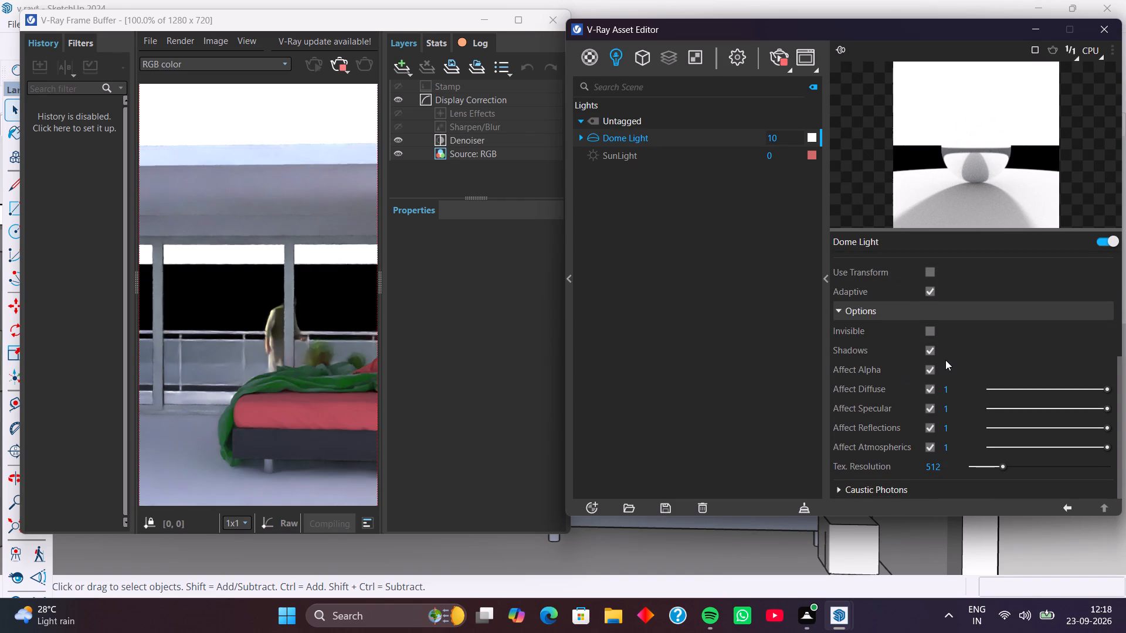
scroll(930, 418, up, 3)
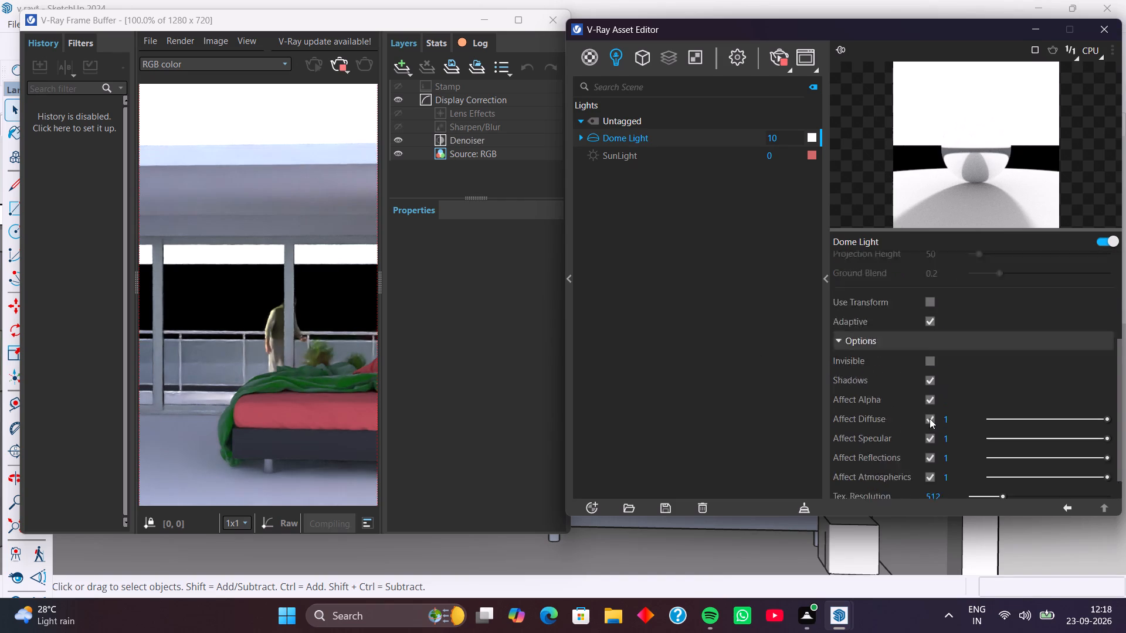
scroll(930, 418, up, 6)
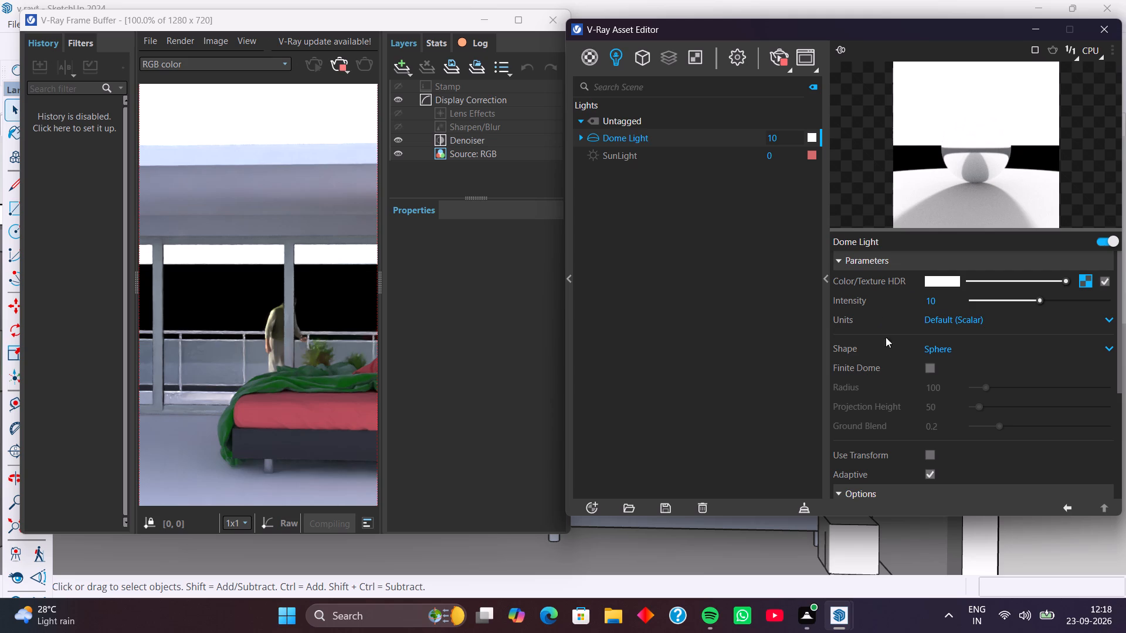
scroll(936, 456, down, 5)
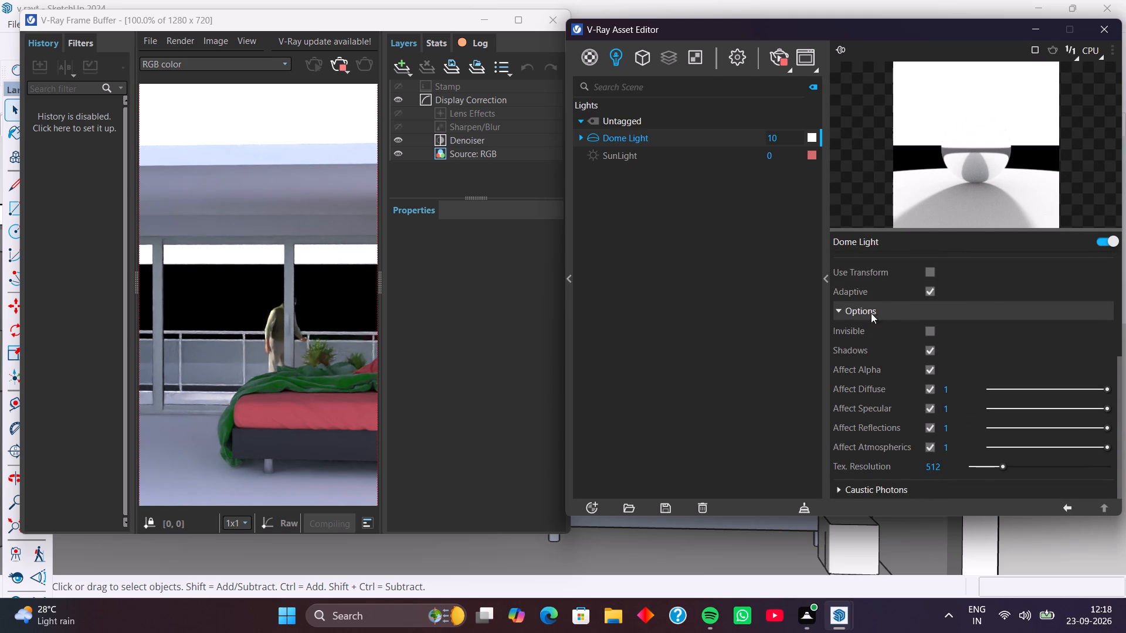
scroll(900, 320, up, 8)
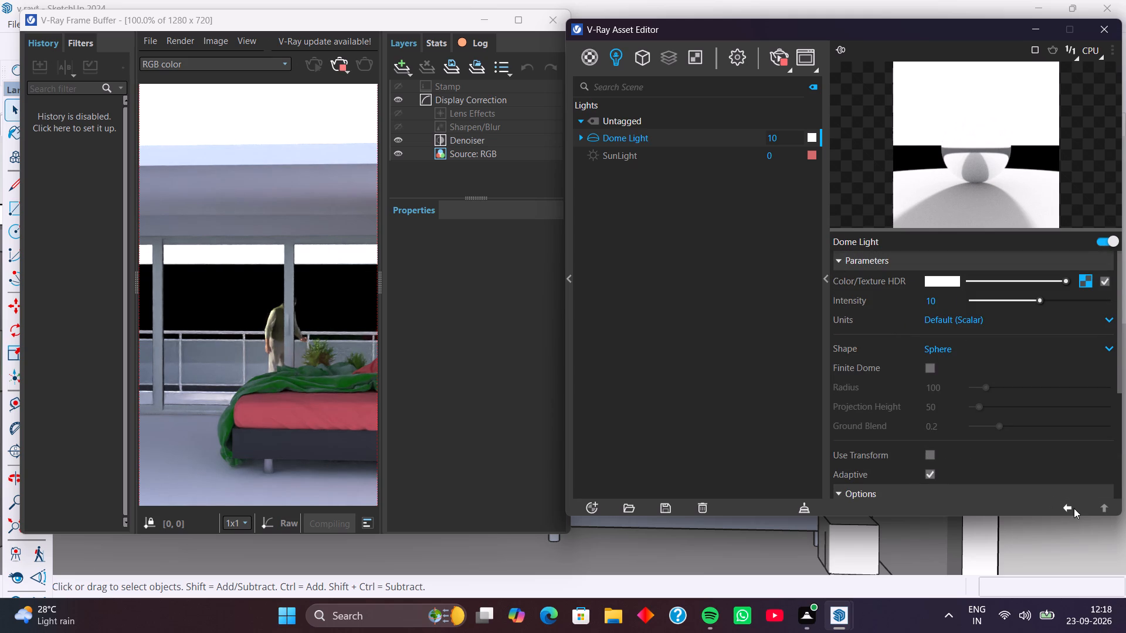
Review the SunLight's orientation, colour and sky settings, and return to the Dome Light's parameters.
click(1064, 505)
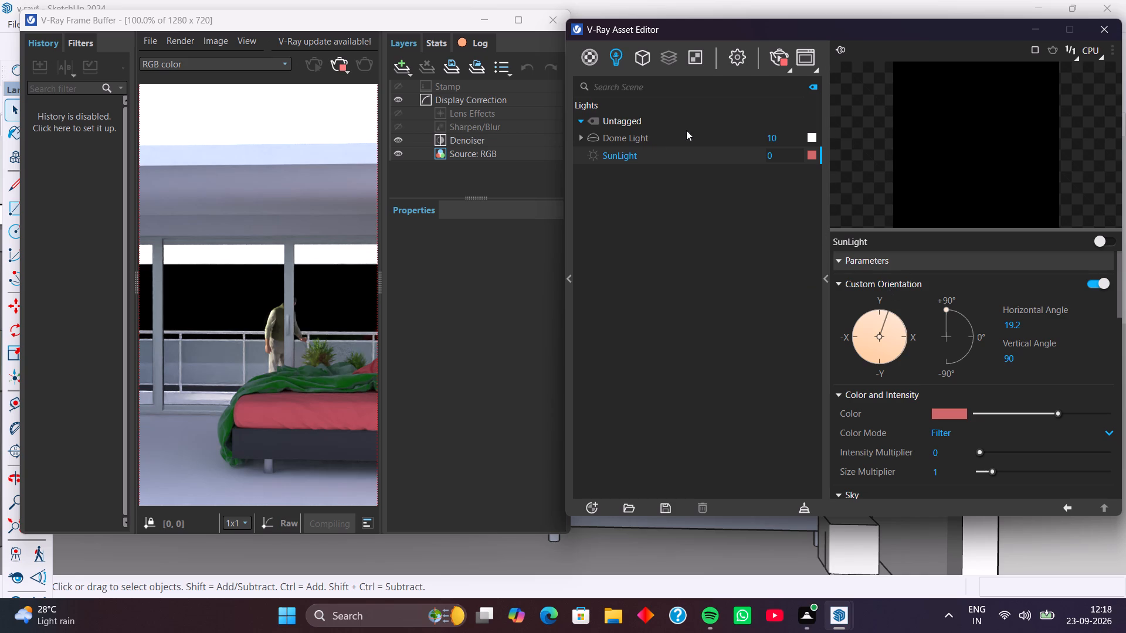
scroll(896, 444, down, 3)
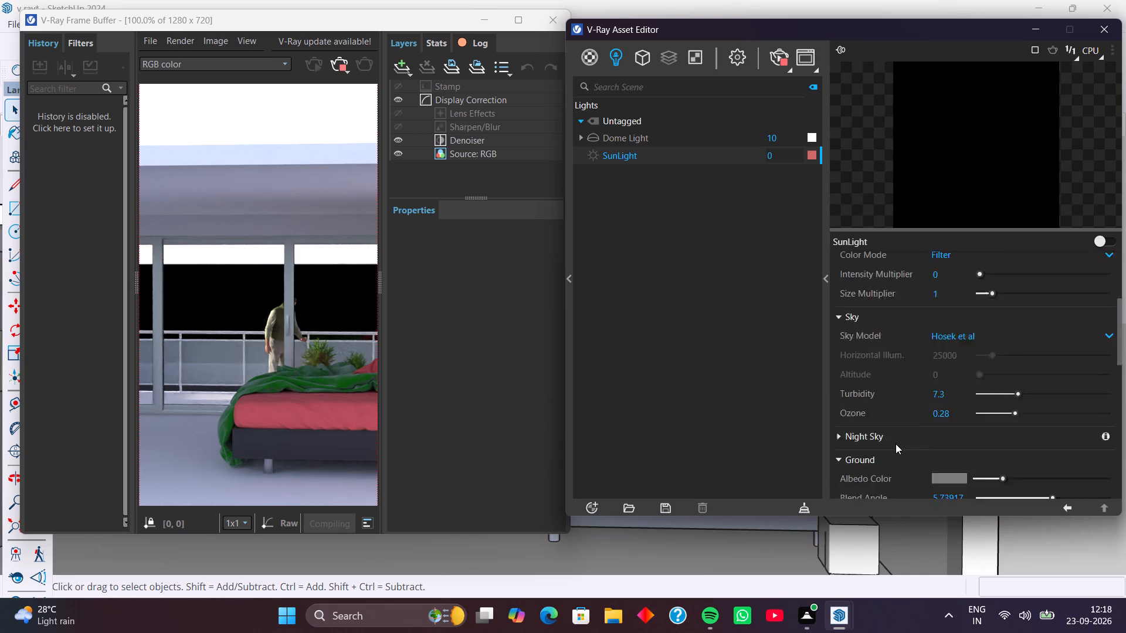
scroll(896, 444, up, 6)
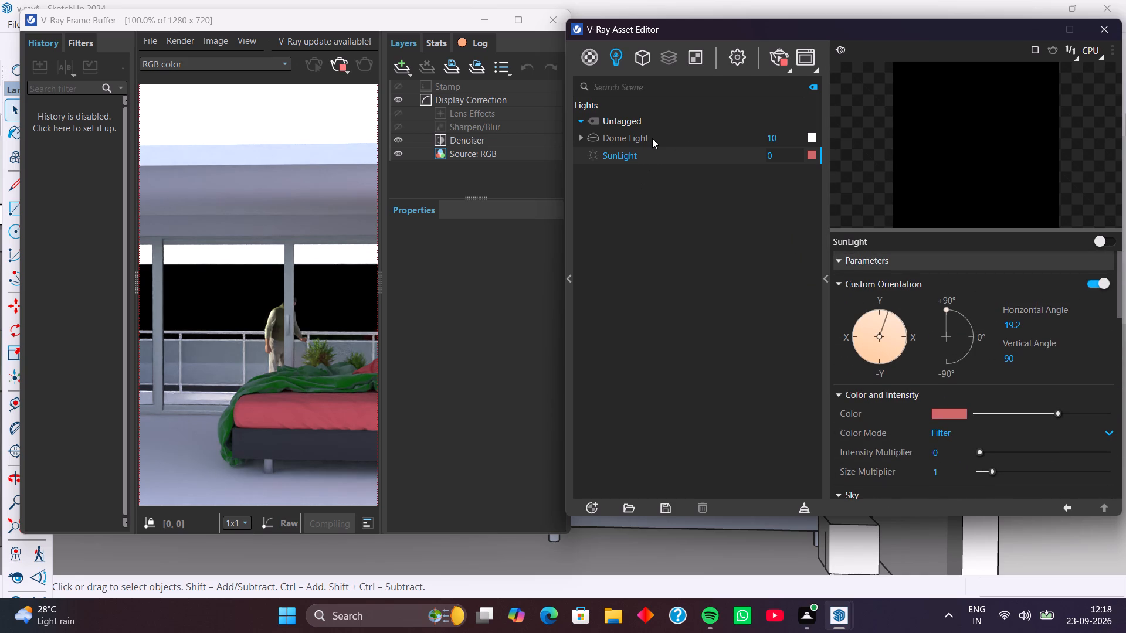
click(652, 138)
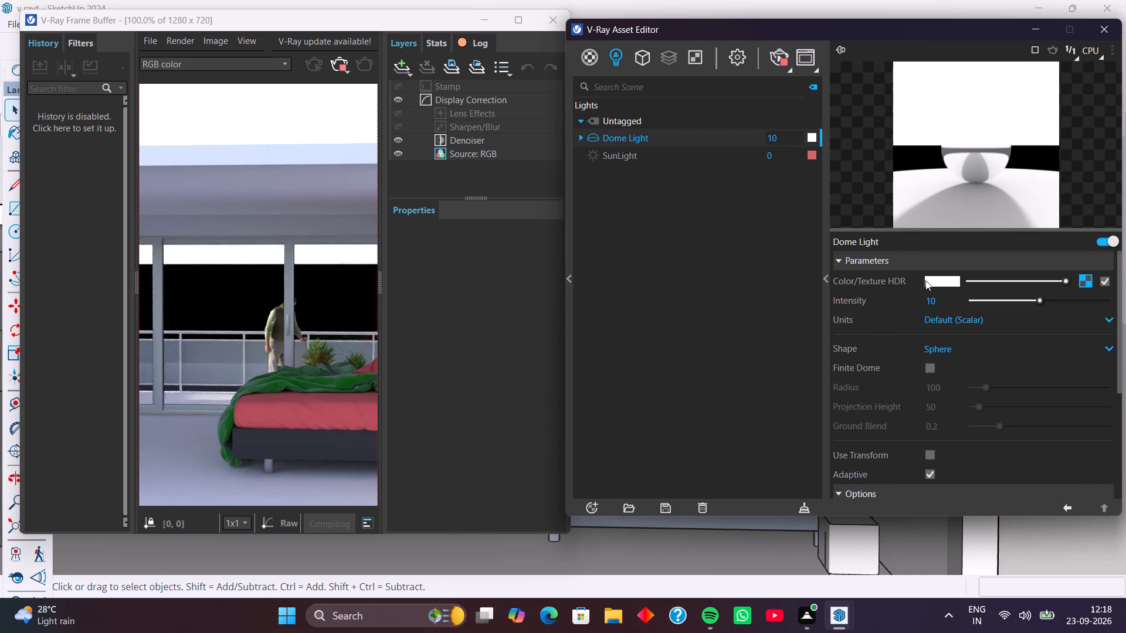
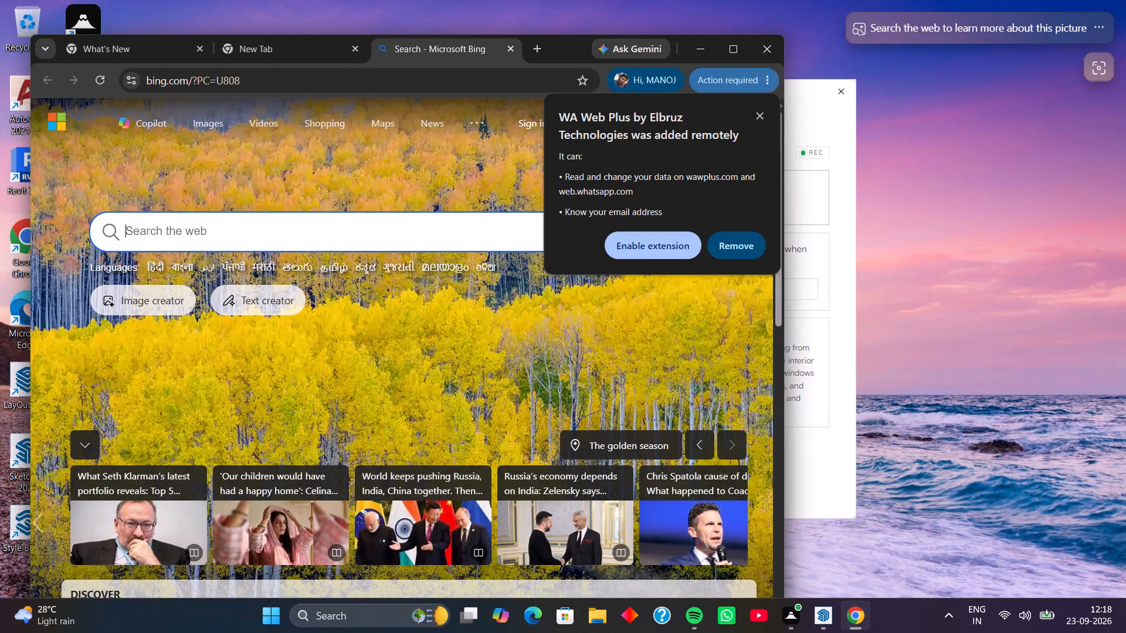
Search the web for "hdri image".
key(h)
key(d)
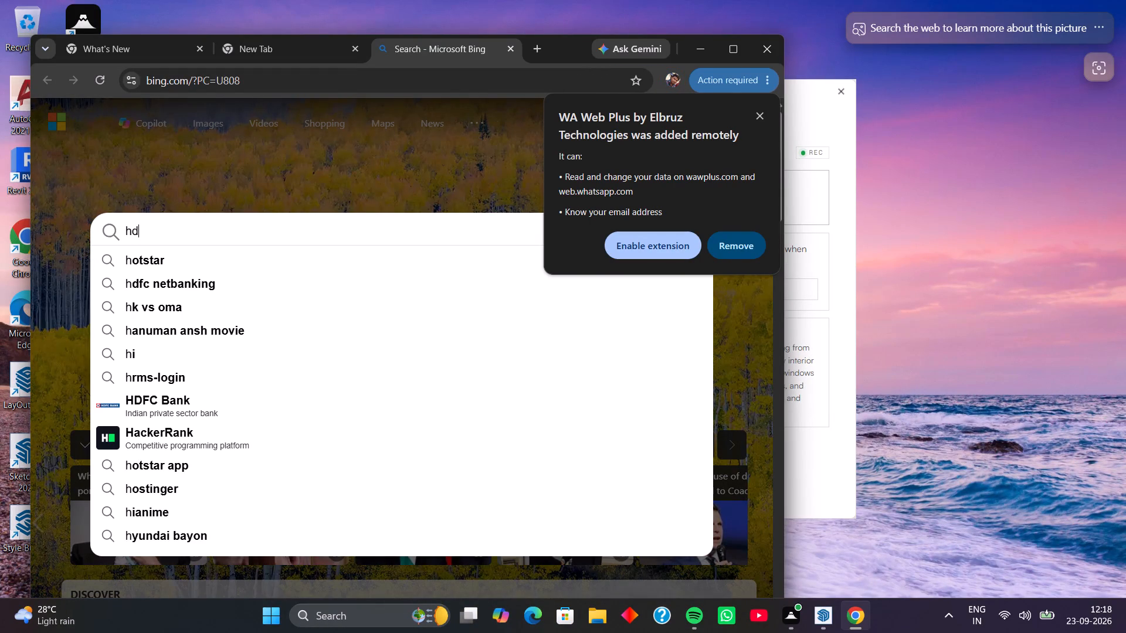
key(r)
key(i)
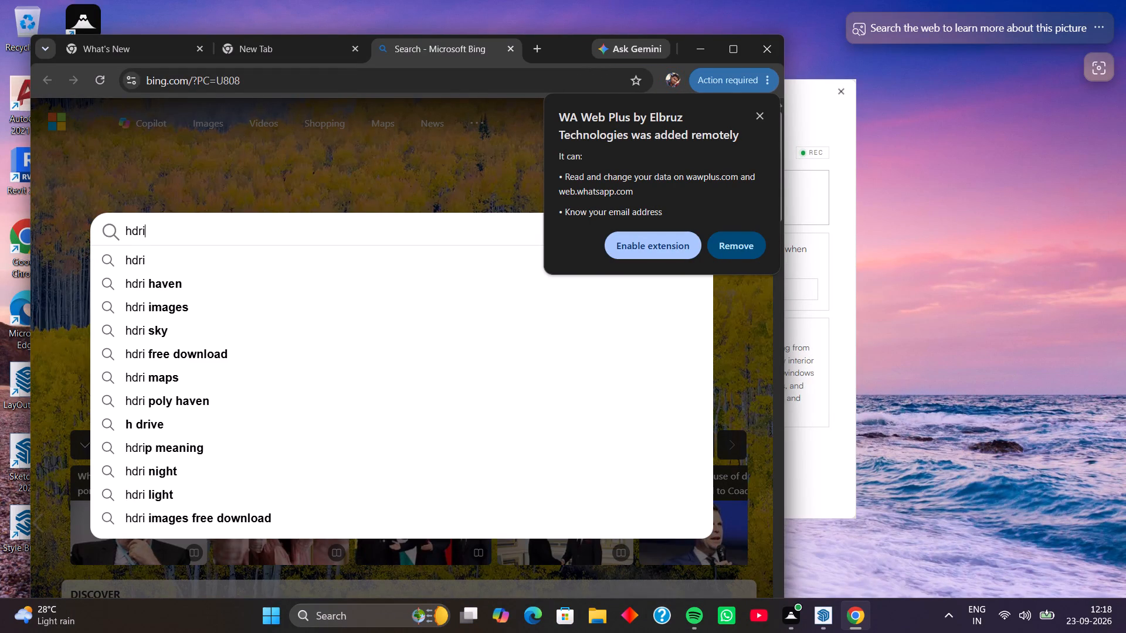
key(space)
key(i)
key(m)
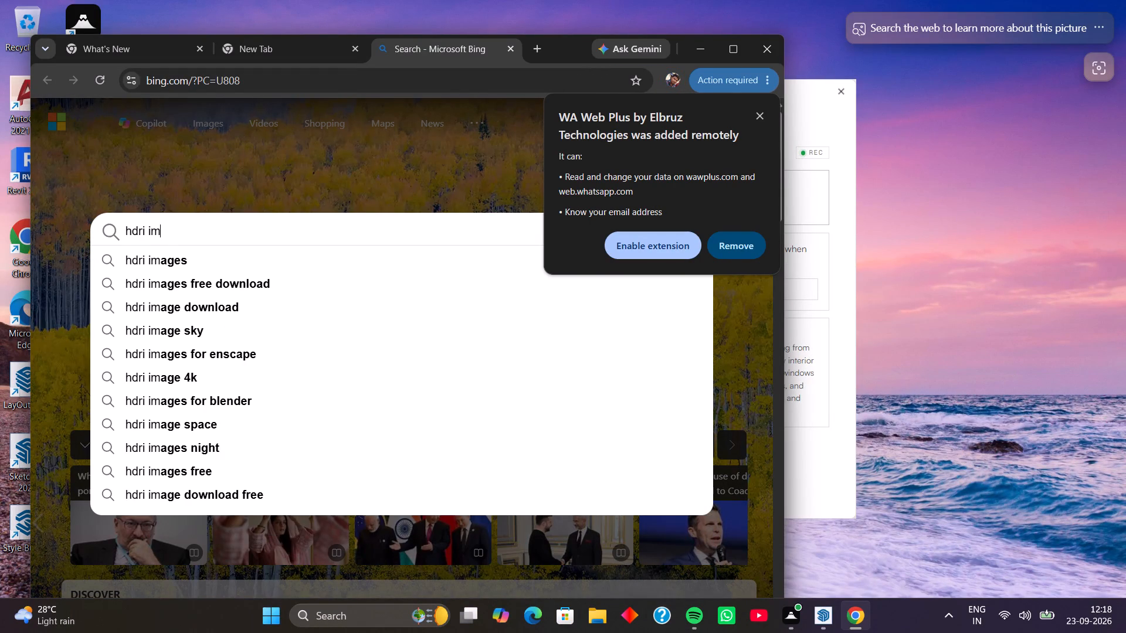
key(a)
key(g)
key(e)
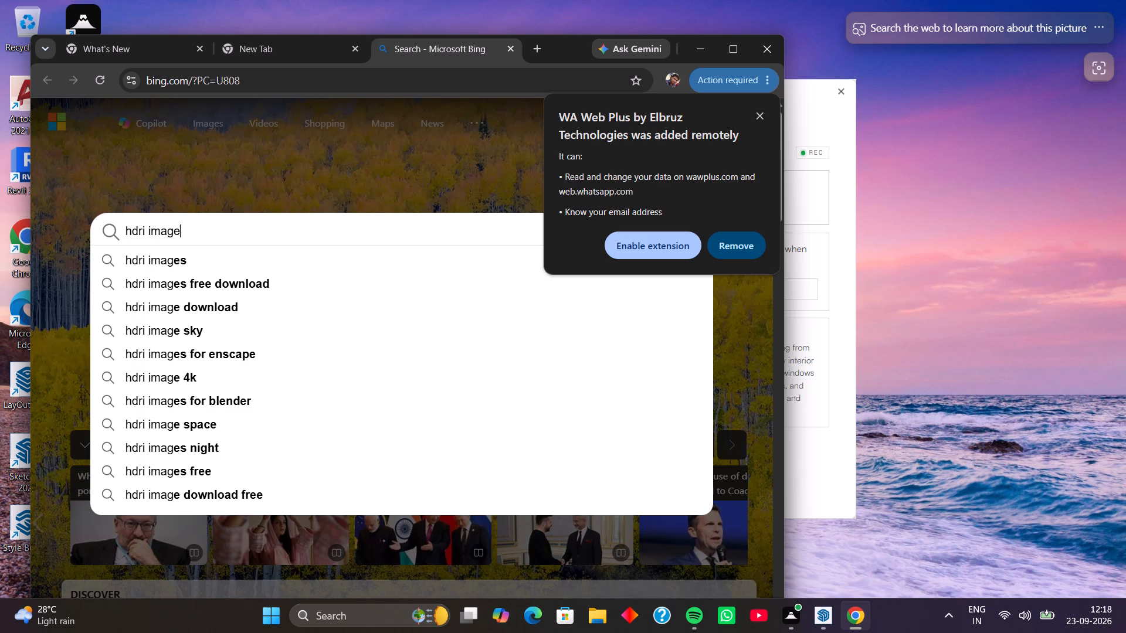
key(Return)
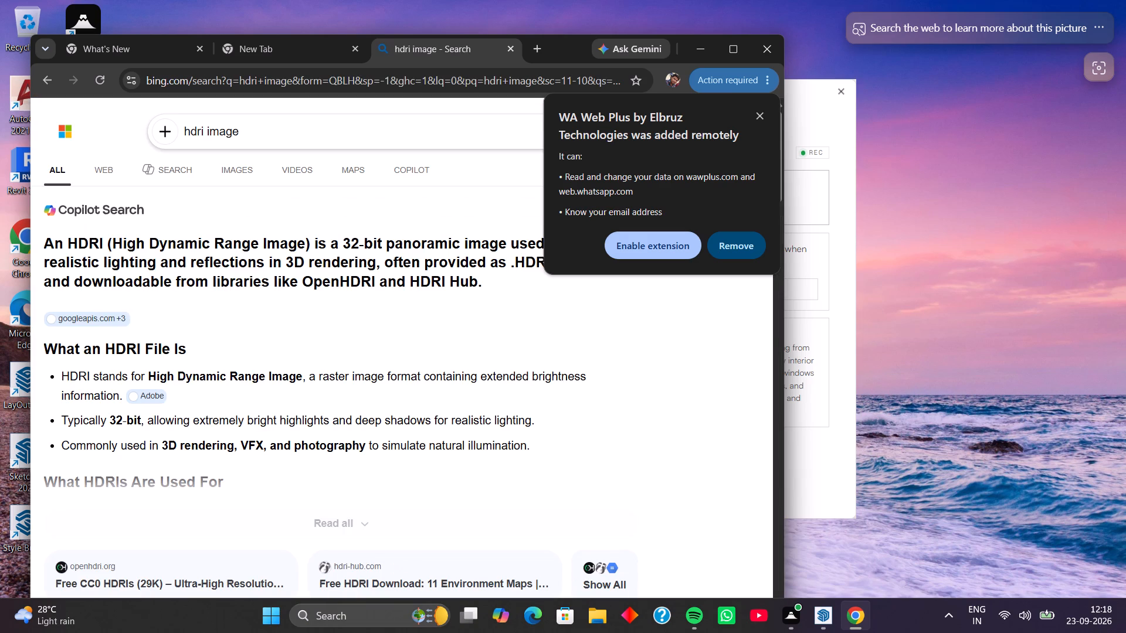
Open Poly Haven's HDRIs page from the search results.
scroll(270, 352, down, 1)
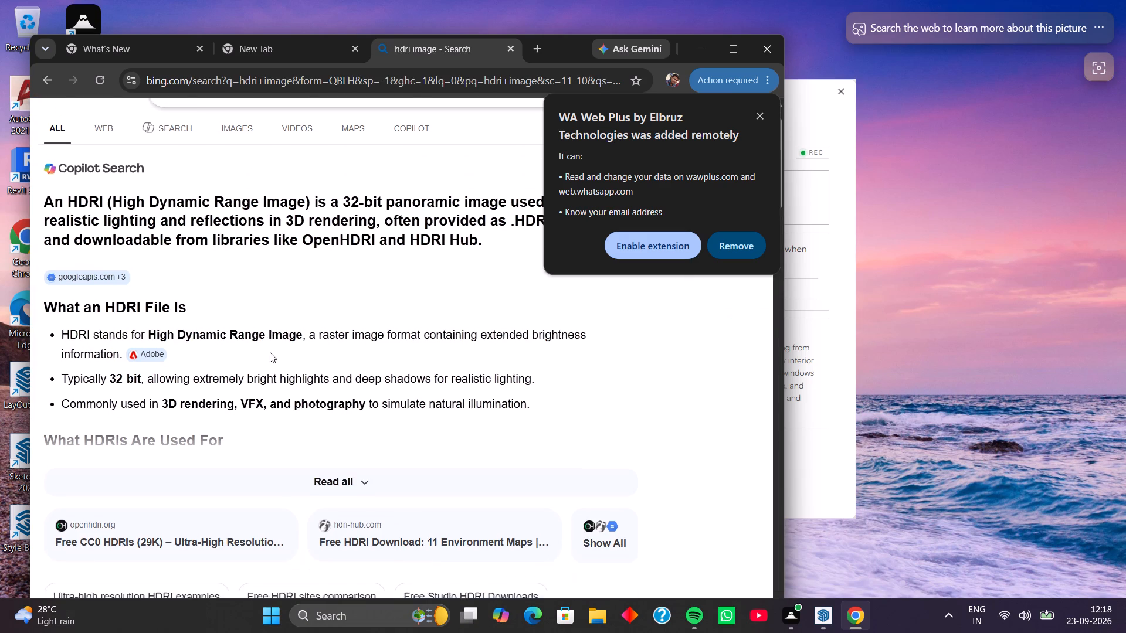
scroll(270, 352, down, 5)
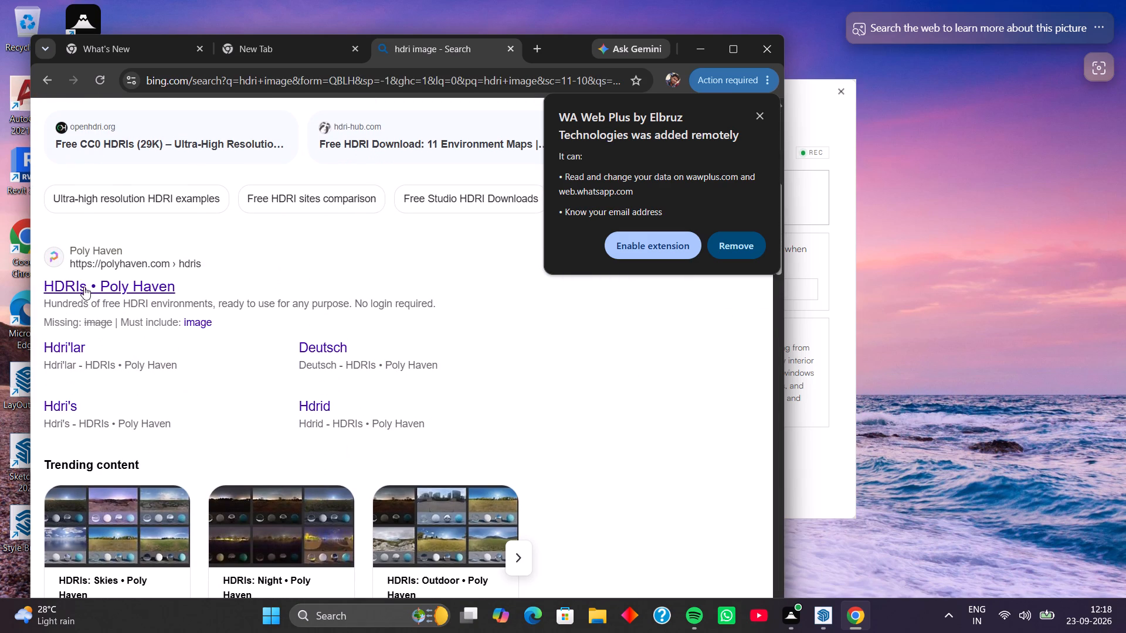
click(84, 287)
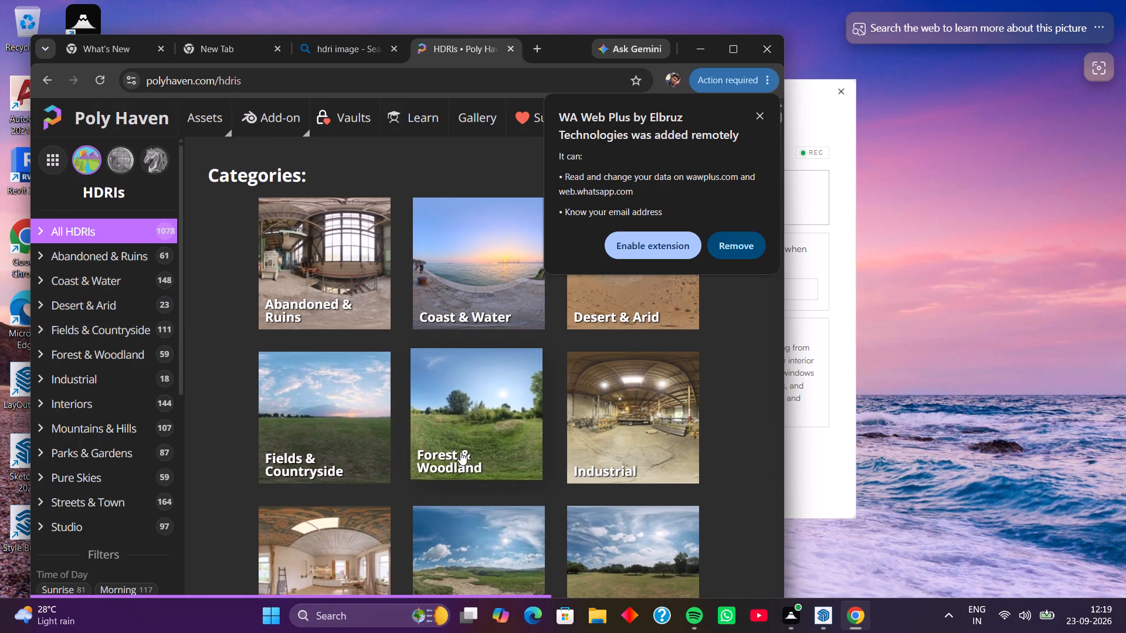
Look through Poly Haven's HDRI categories for a suitable outdoor environment.
scroll(460, 452, down, 3)
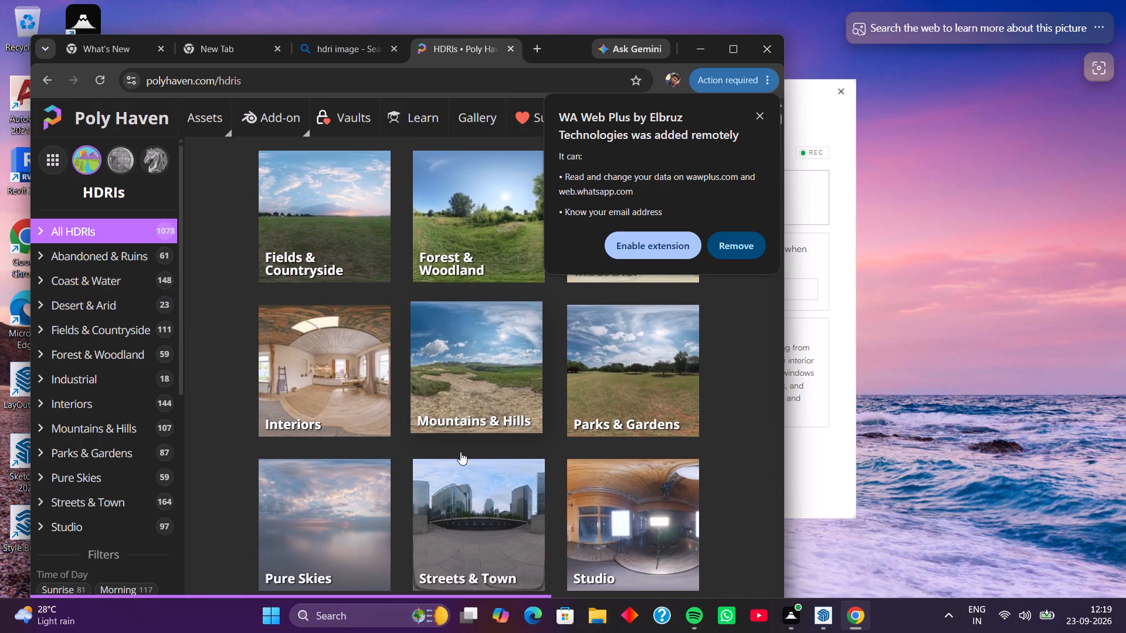
scroll(460, 452, down, 4)
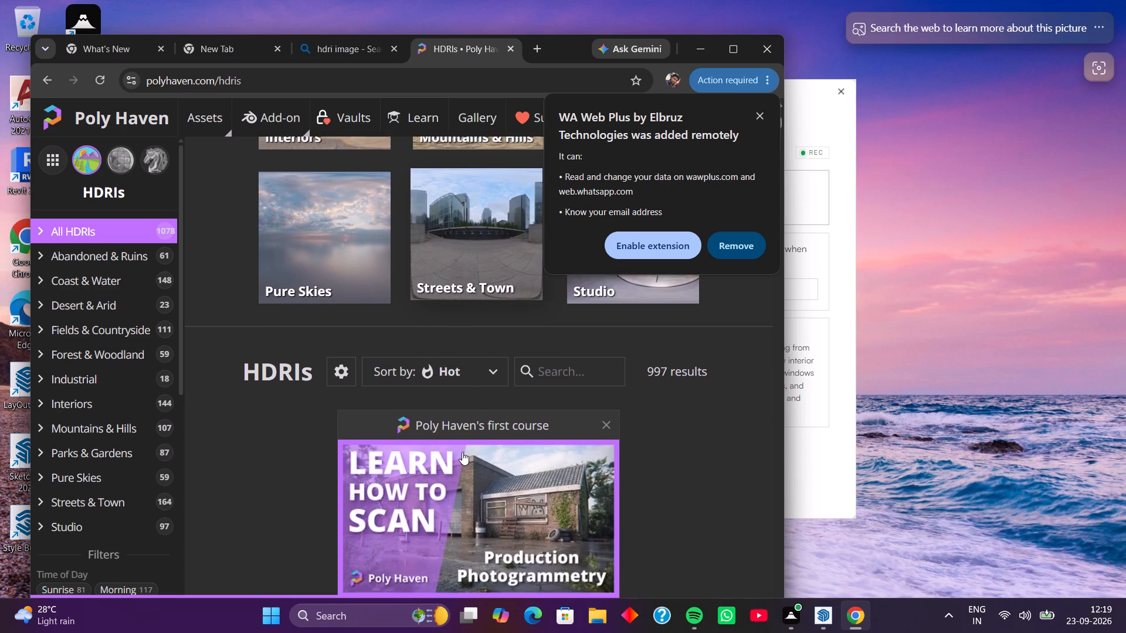
scroll(462, 452, down, 3)
scroll(462, 452, up, 19)
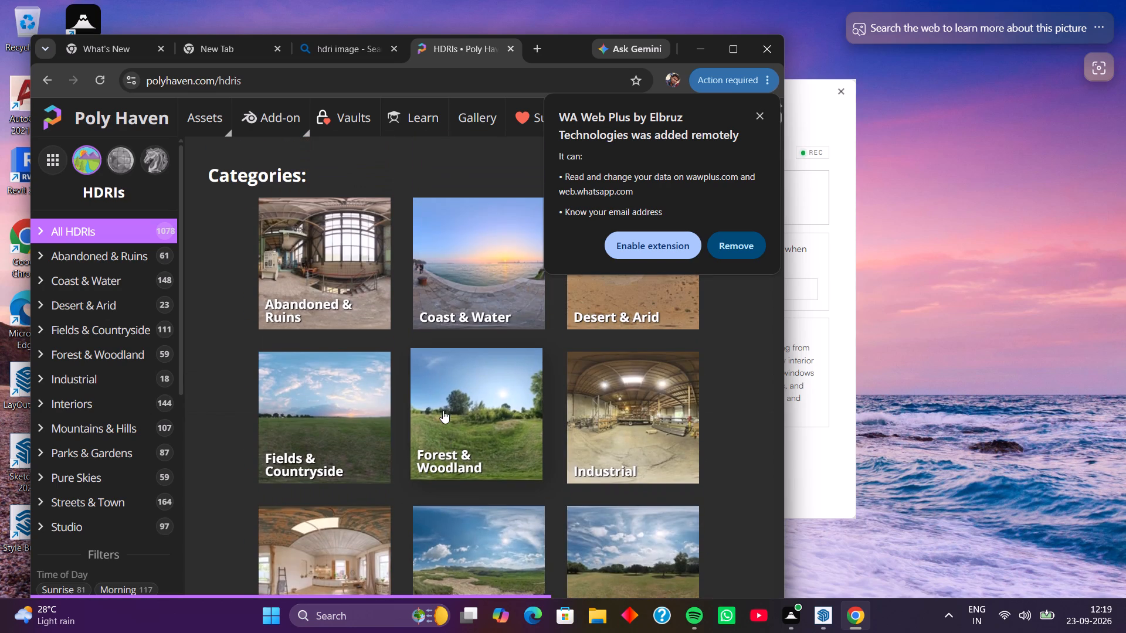
scroll(443, 410, up, 19)
scroll(506, 440, down, 6)
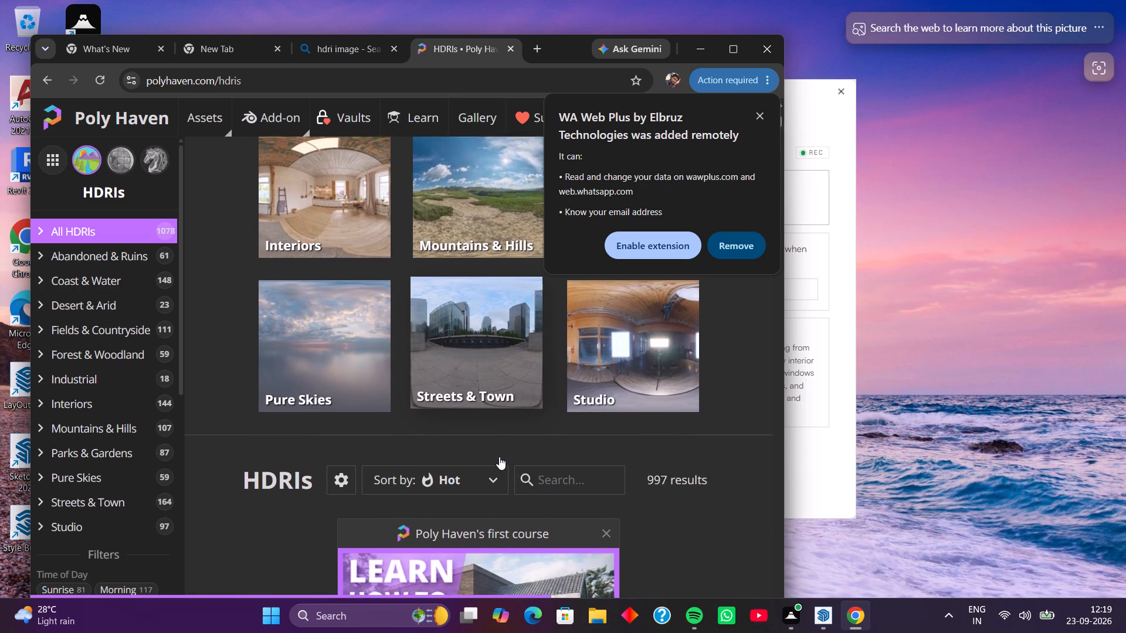
scroll(499, 457, up, 3)
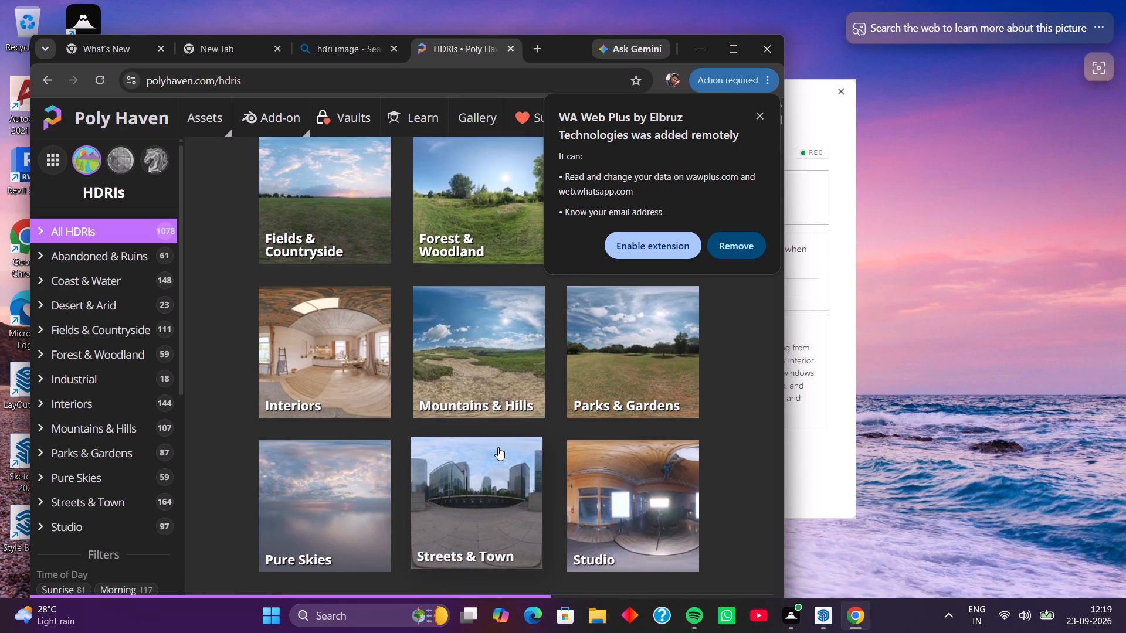
scroll(474, 399, up, 2)
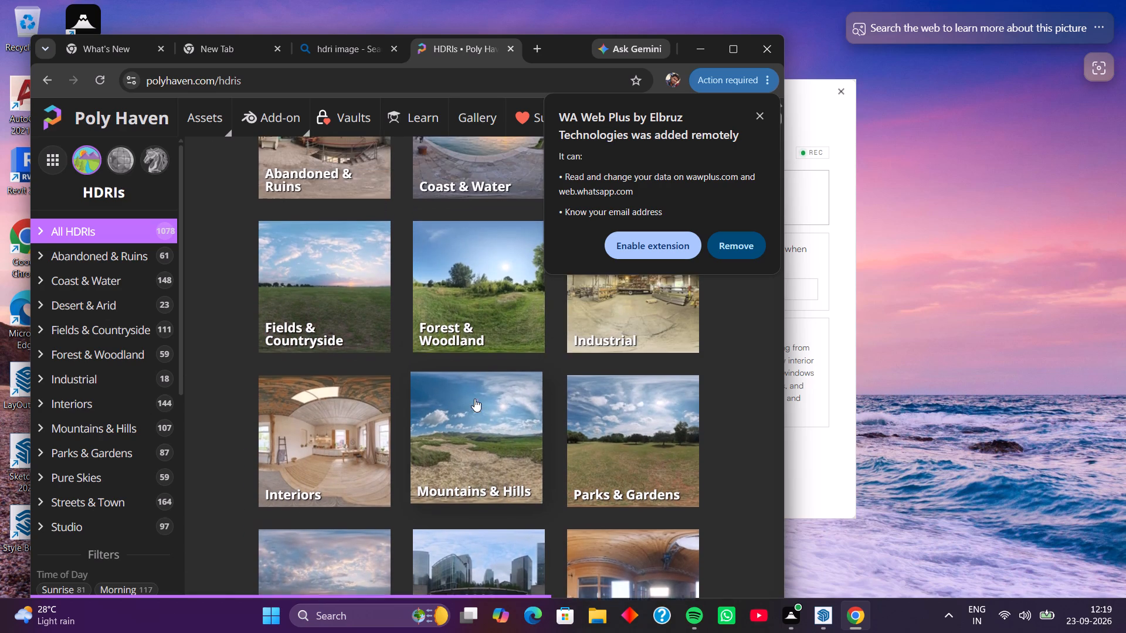
Open the Mountains & Hills category and go to the Golden Gate Hills HDRI's page.
scroll(474, 399, down, 2)
click(487, 376)
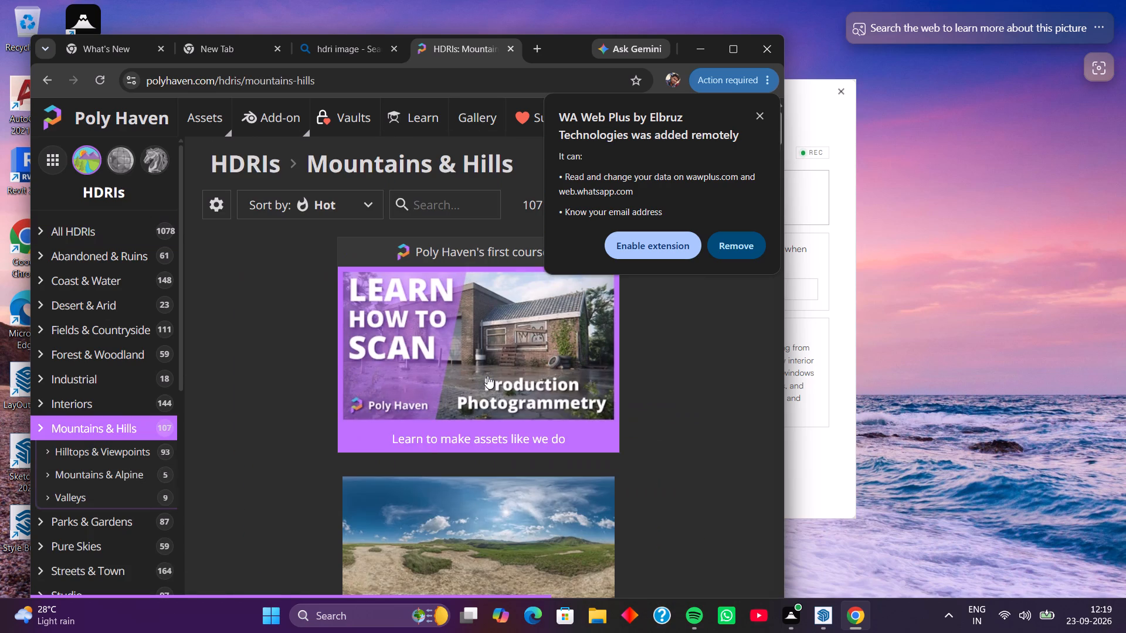
scroll(435, 359, down, 4)
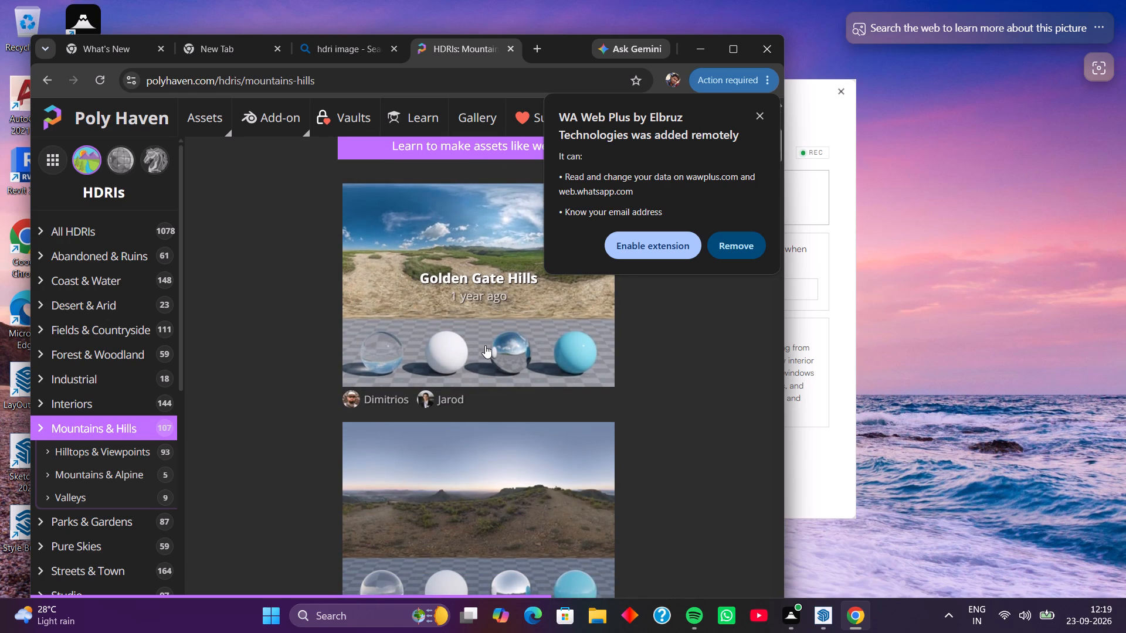
click(441, 271)
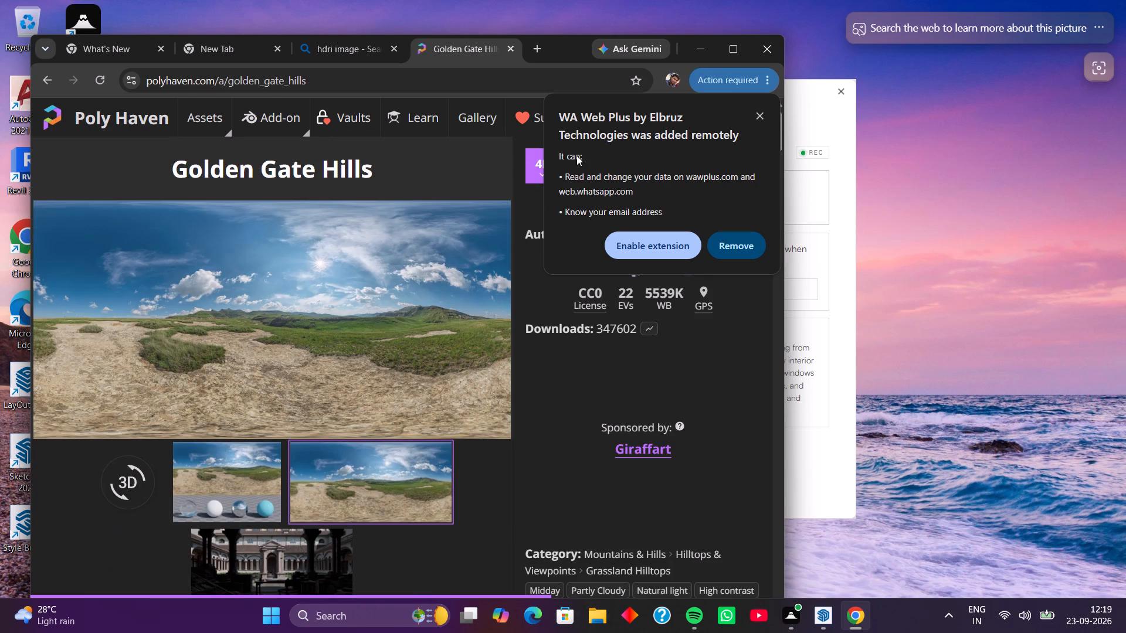
Dismiss the browser's extension notice and download the Golden Gate Hills HDRI in HDR format at 2K resolution.
click(761, 115)
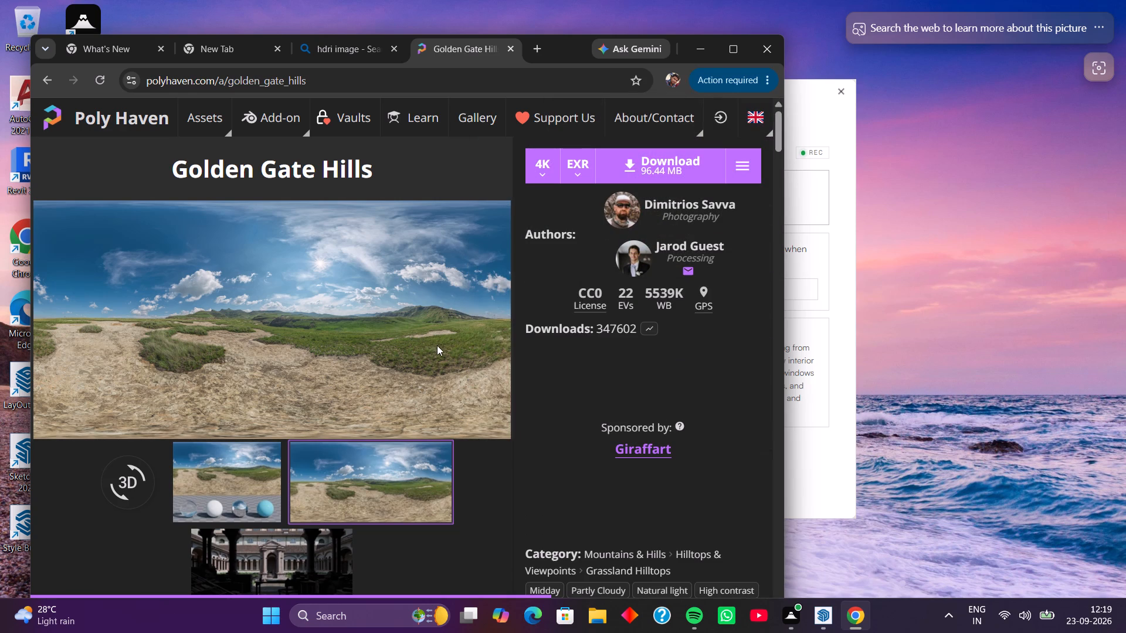
click(581, 162)
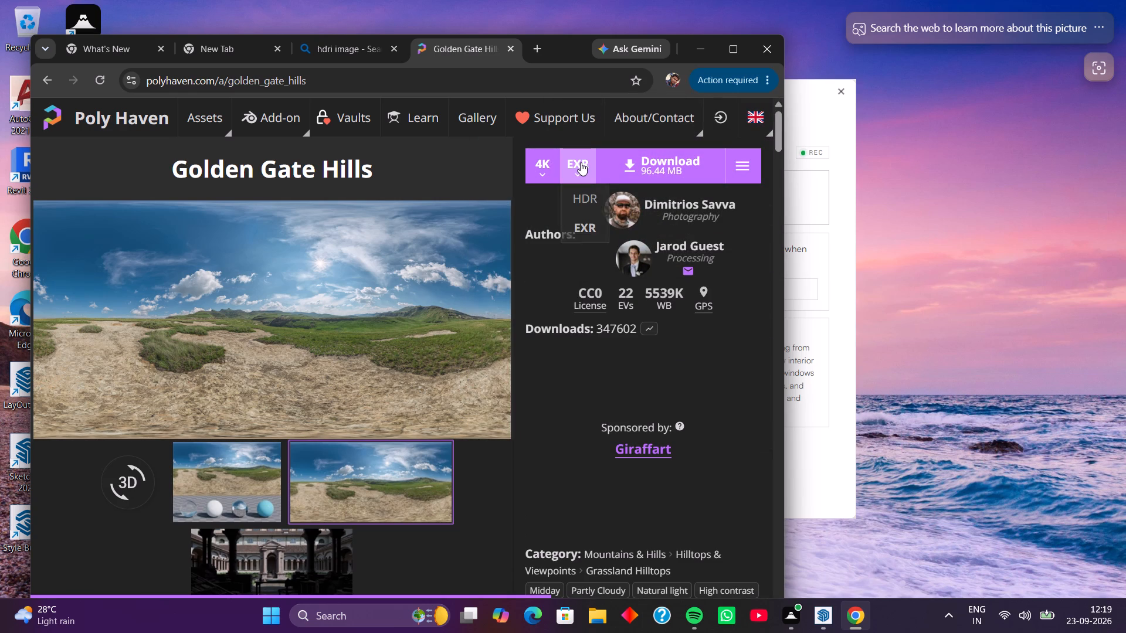
click(584, 199)
click(541, 172)
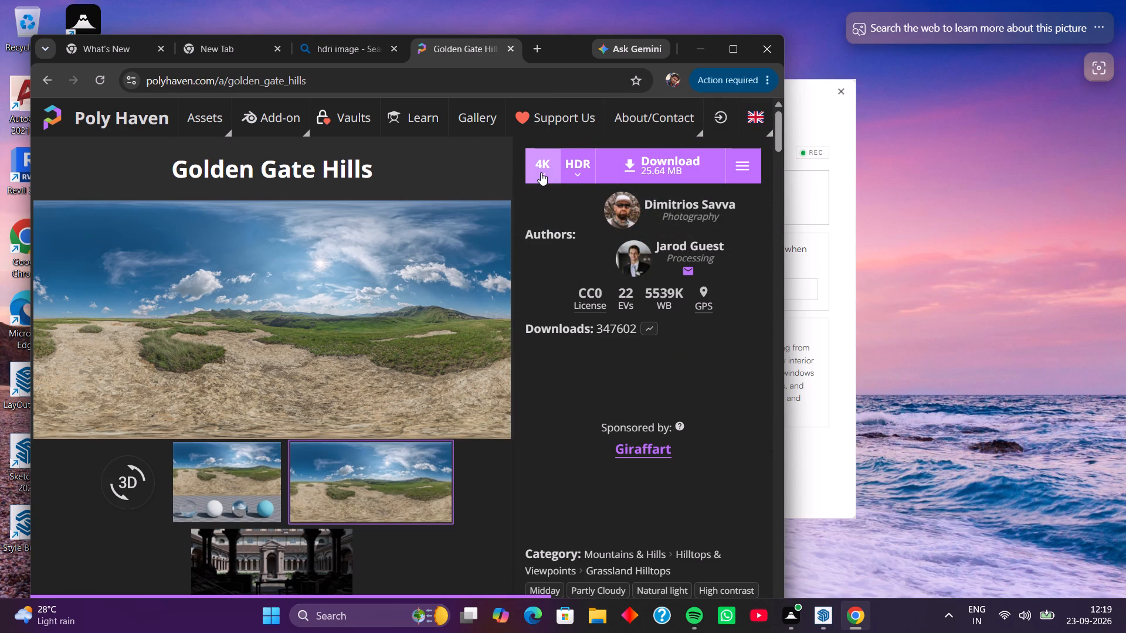
click(551, 228)
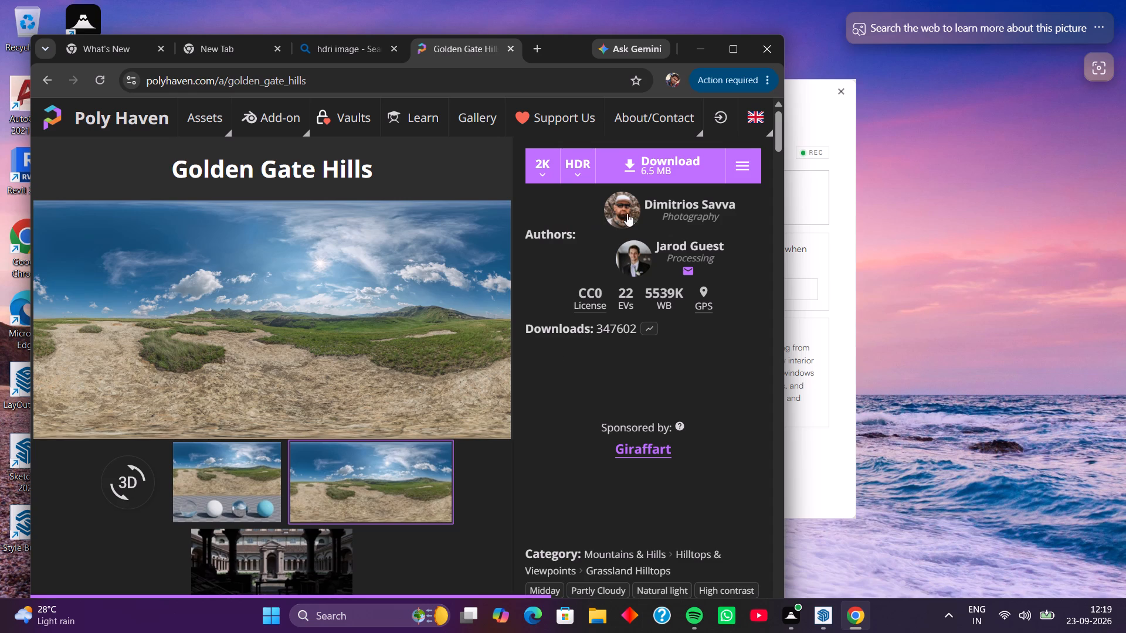
click(660, 171)
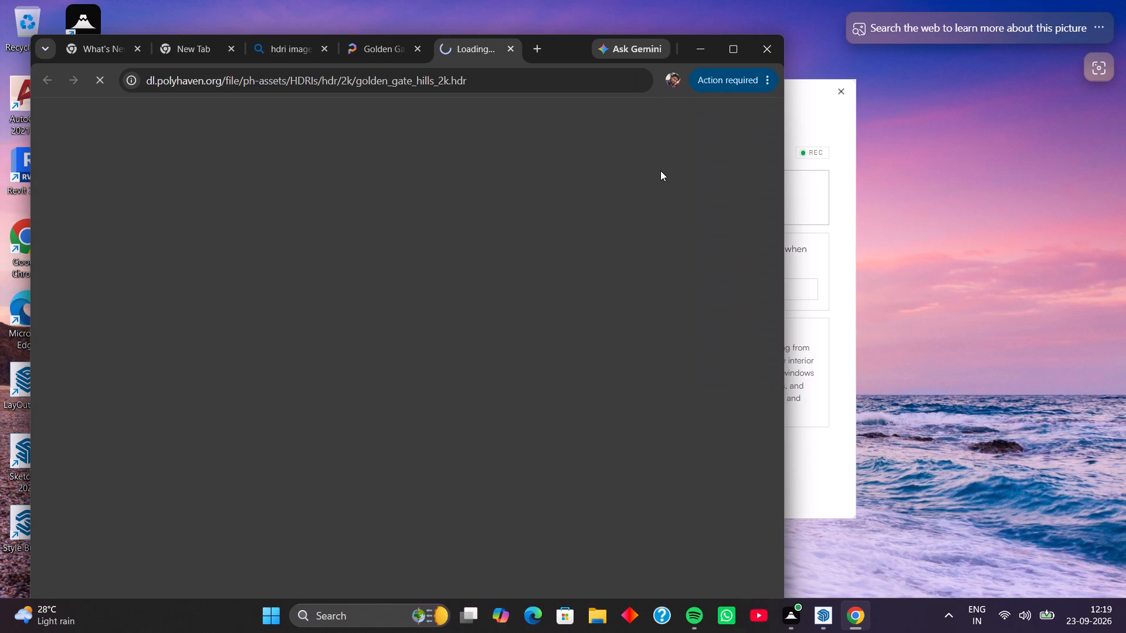
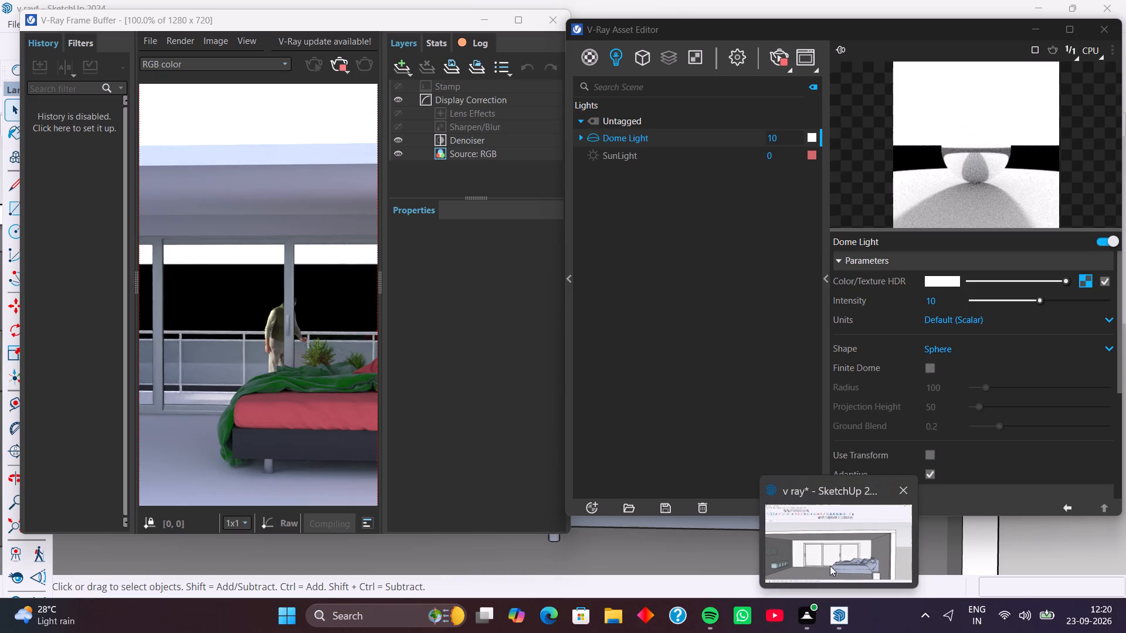
Load golden_gate_hills_2k.hdr from the Downloads folder as the Dome Light's HDR texture.
click(830, 564)
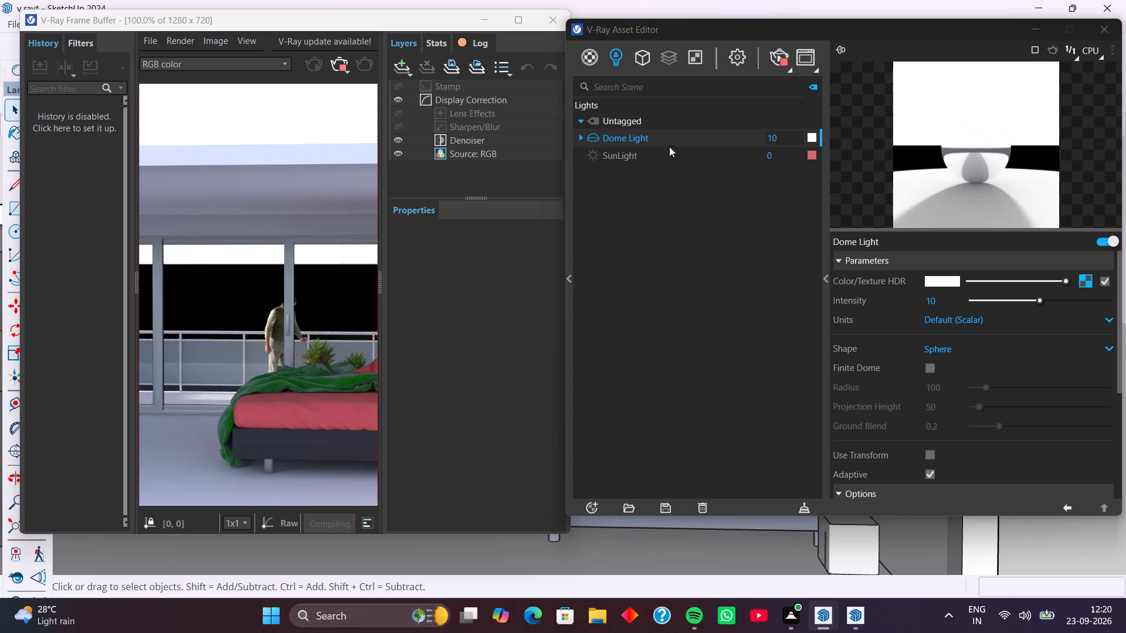
click(1084, 283)
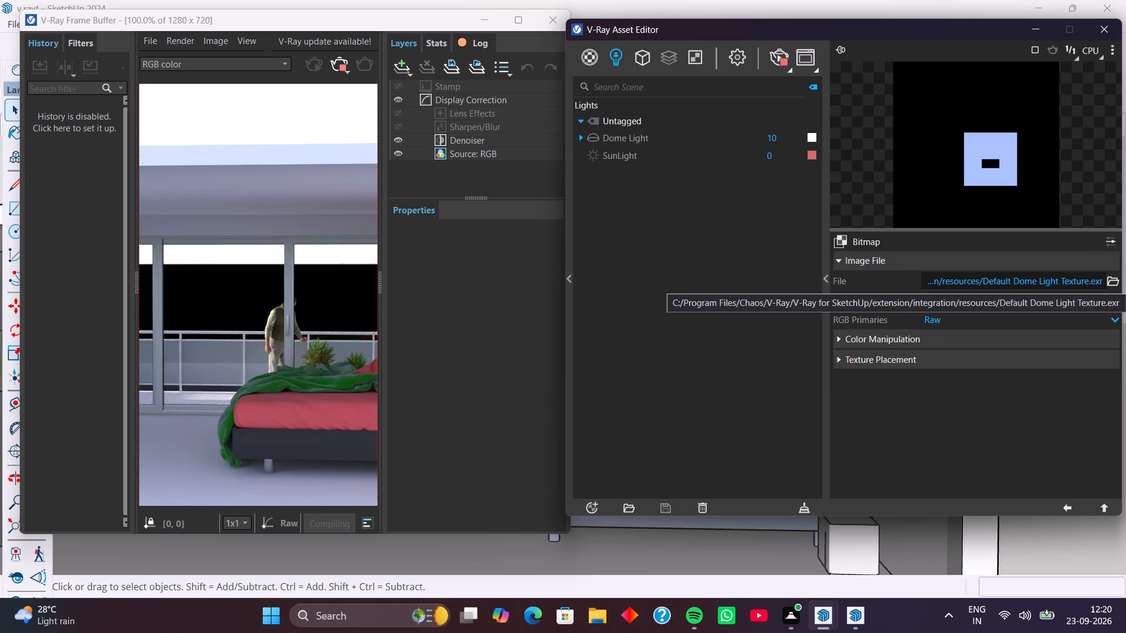
click(1115, 281)
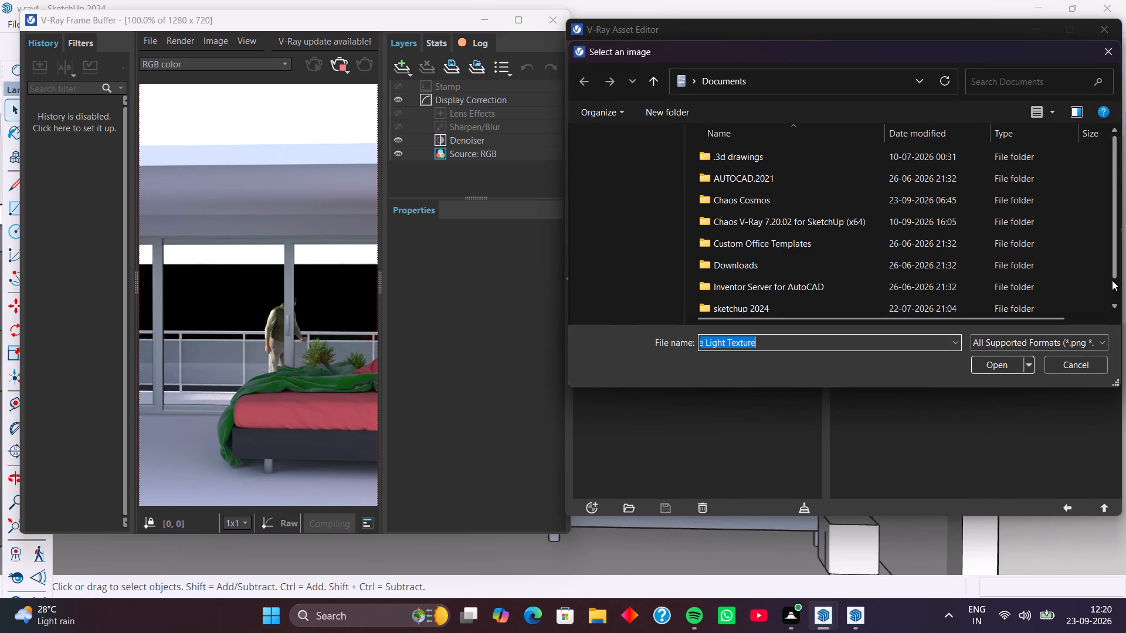
click(642, 200)
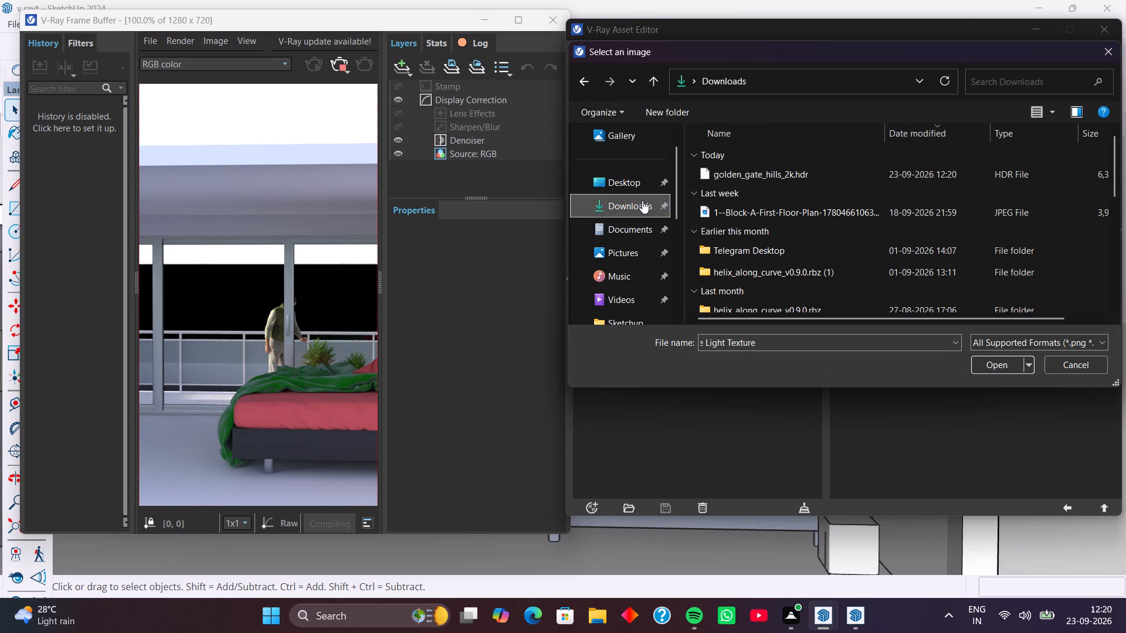
click(839, 171)
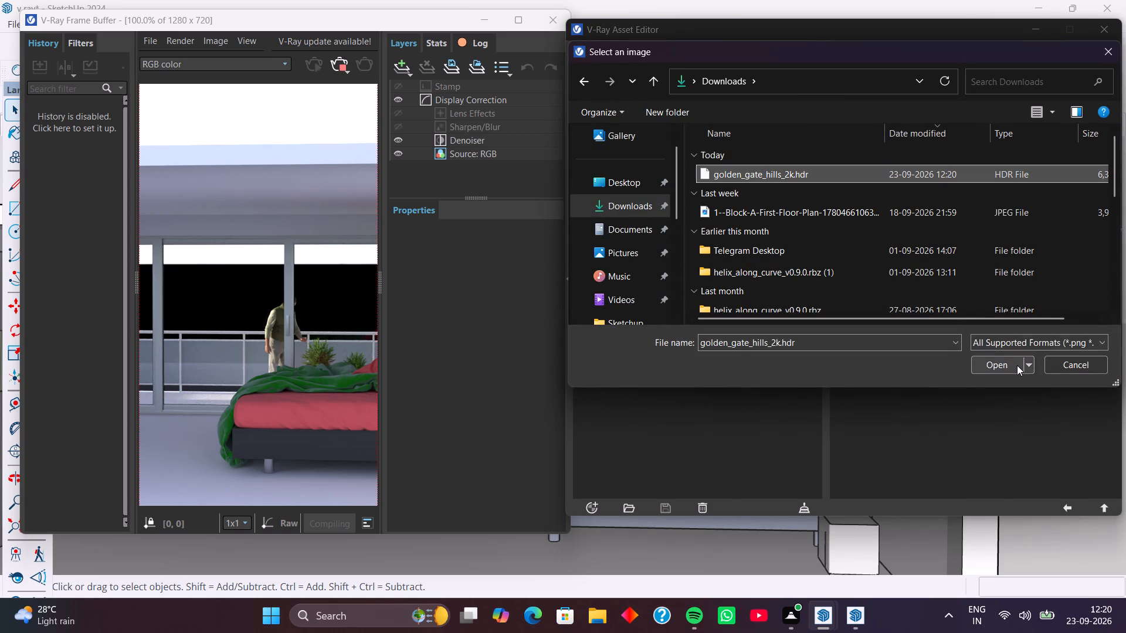
click(1015, 366)
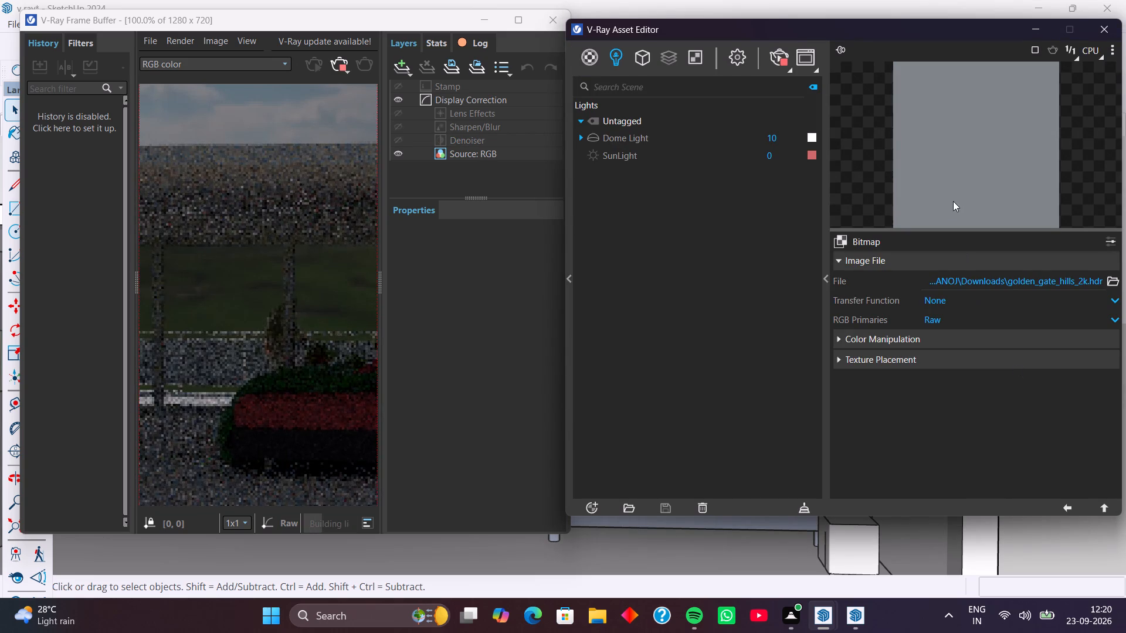
Switch the bitmap's texture preview to Environment.
click(1114, 49)
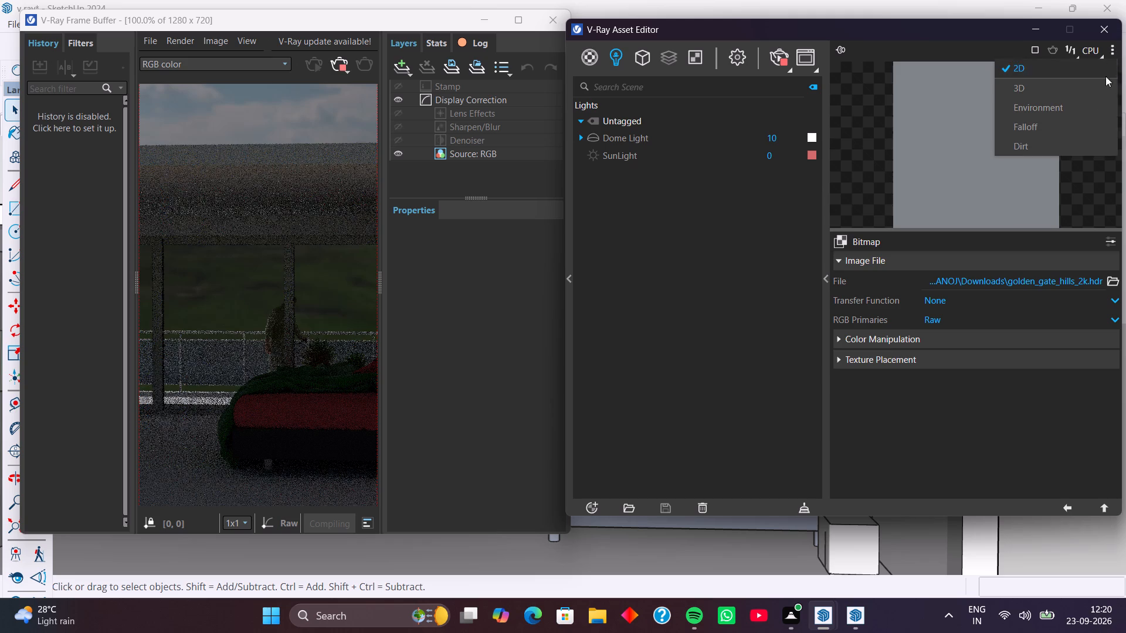
click(1081, 113)
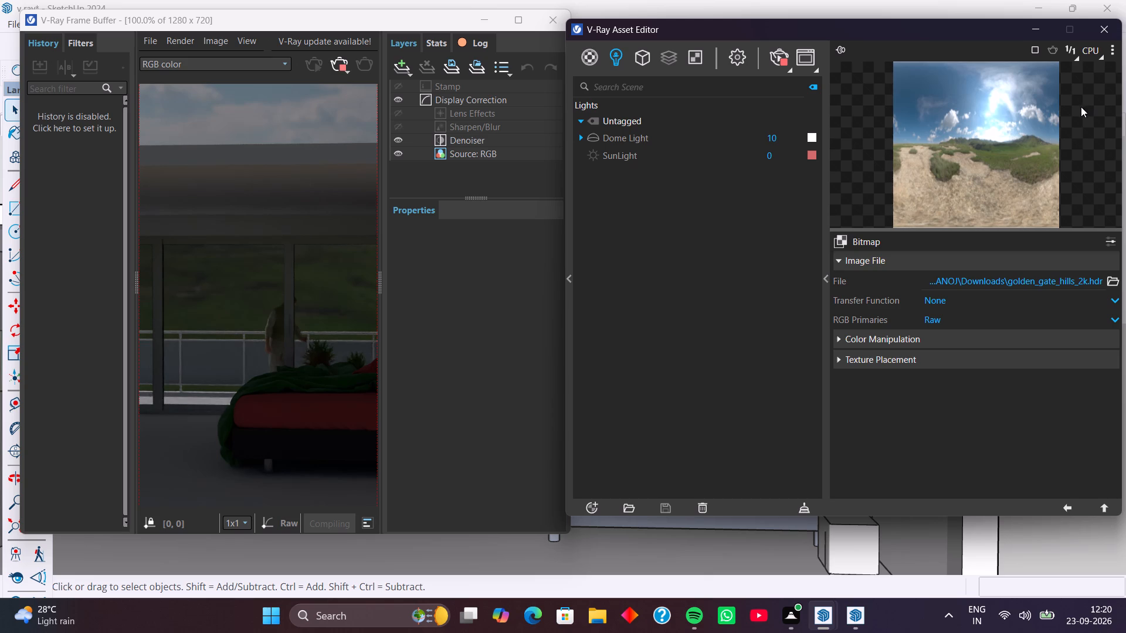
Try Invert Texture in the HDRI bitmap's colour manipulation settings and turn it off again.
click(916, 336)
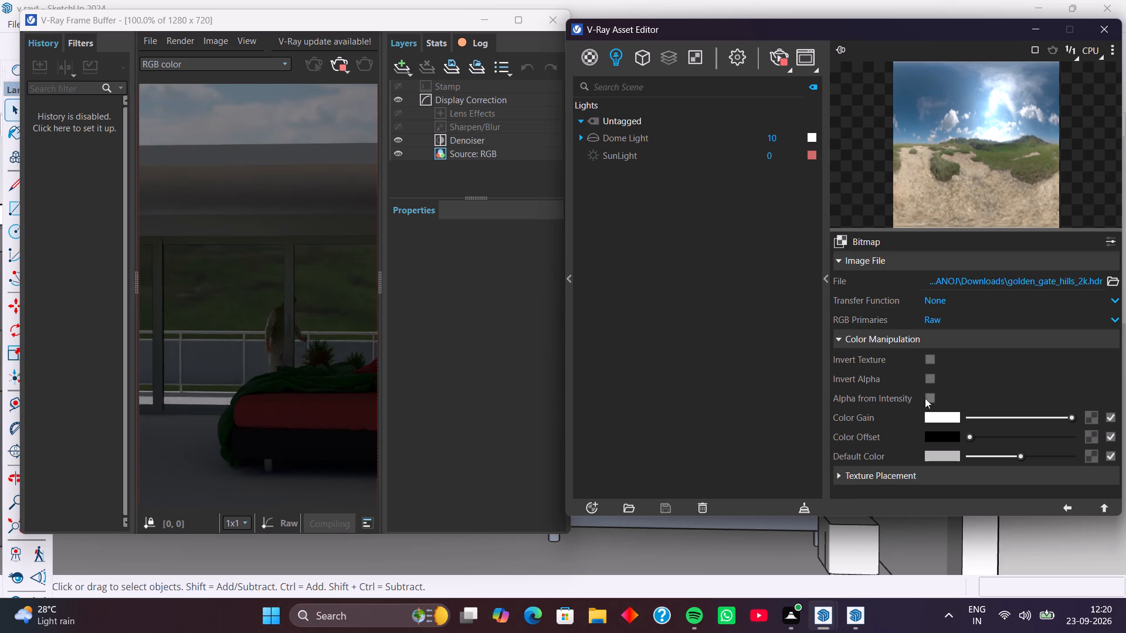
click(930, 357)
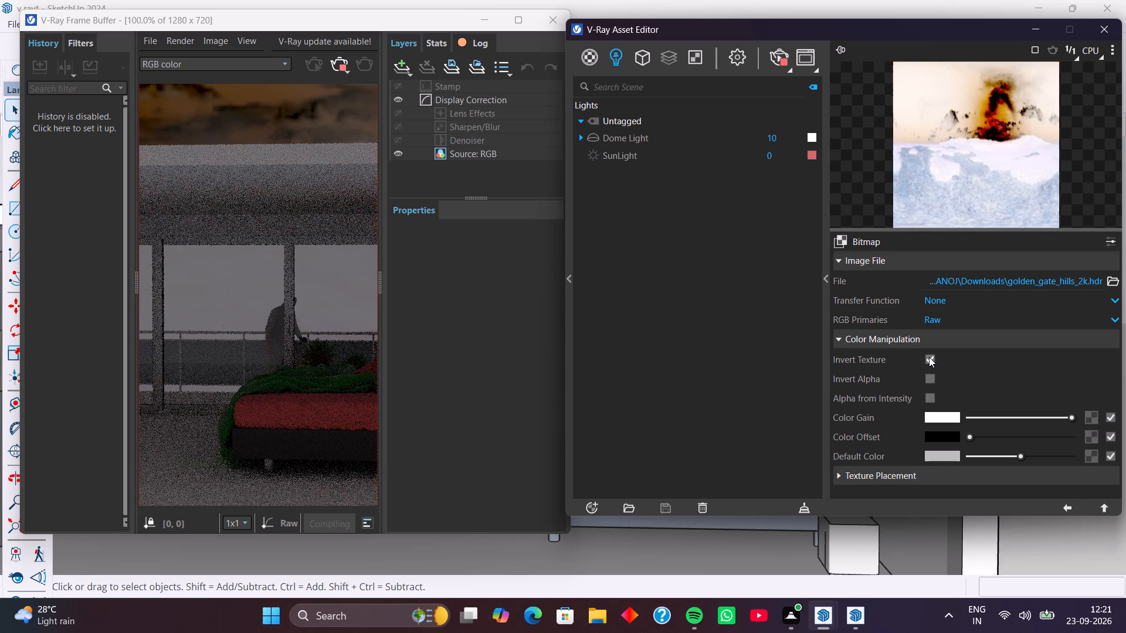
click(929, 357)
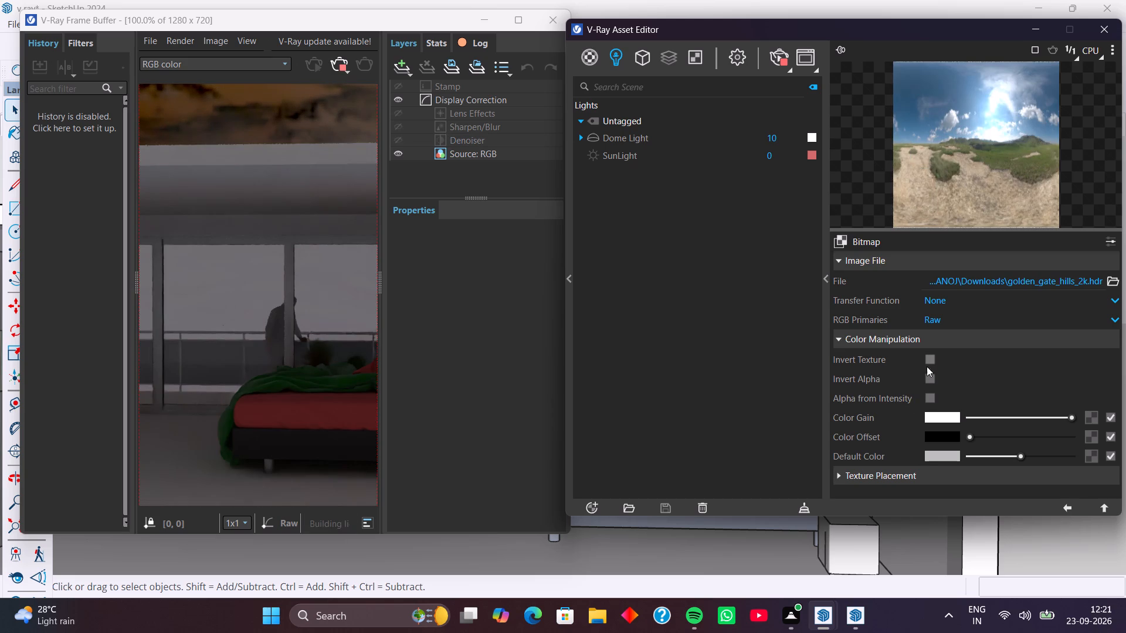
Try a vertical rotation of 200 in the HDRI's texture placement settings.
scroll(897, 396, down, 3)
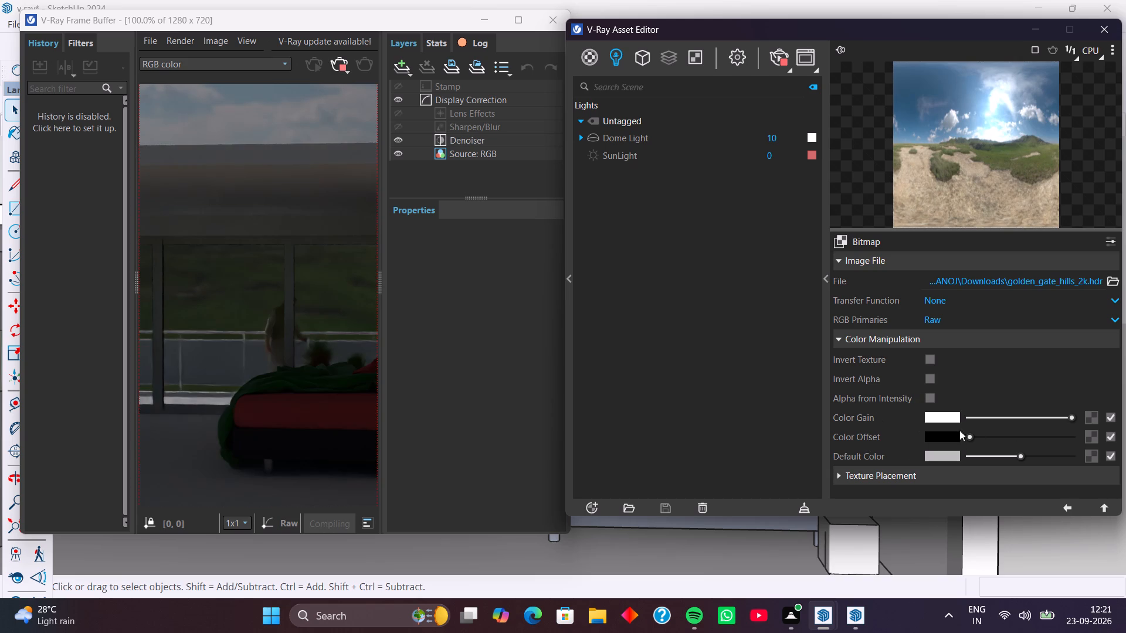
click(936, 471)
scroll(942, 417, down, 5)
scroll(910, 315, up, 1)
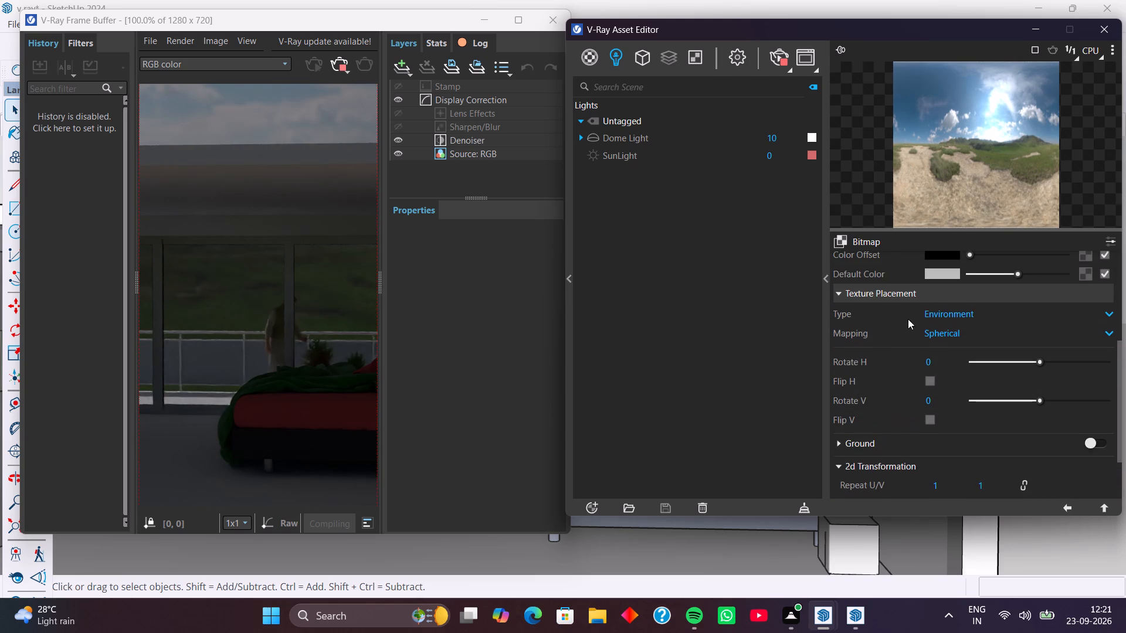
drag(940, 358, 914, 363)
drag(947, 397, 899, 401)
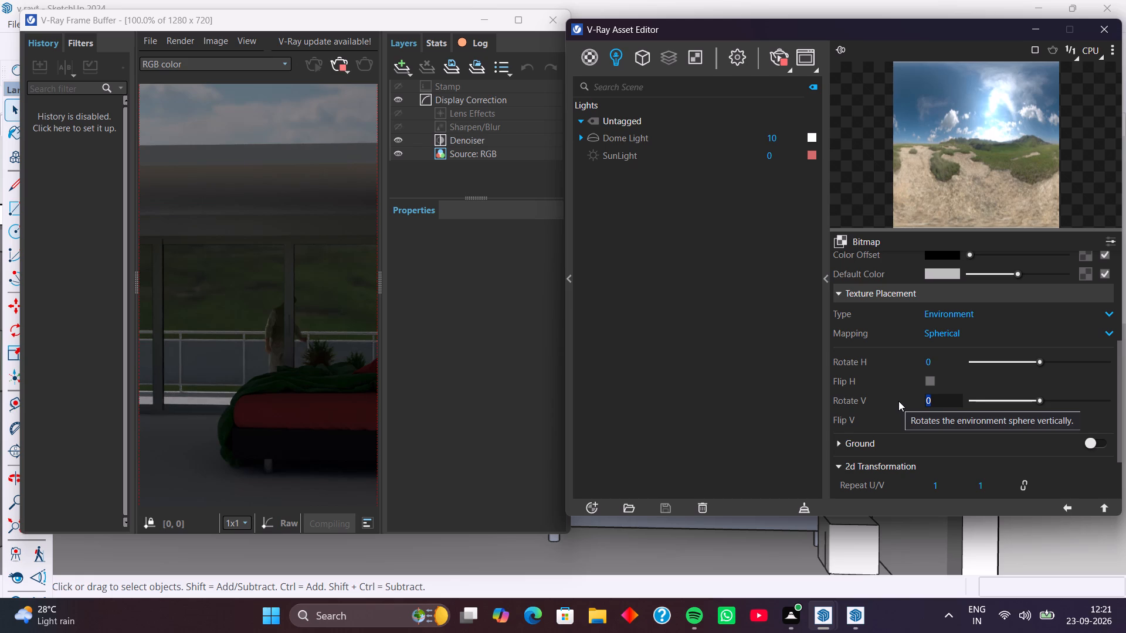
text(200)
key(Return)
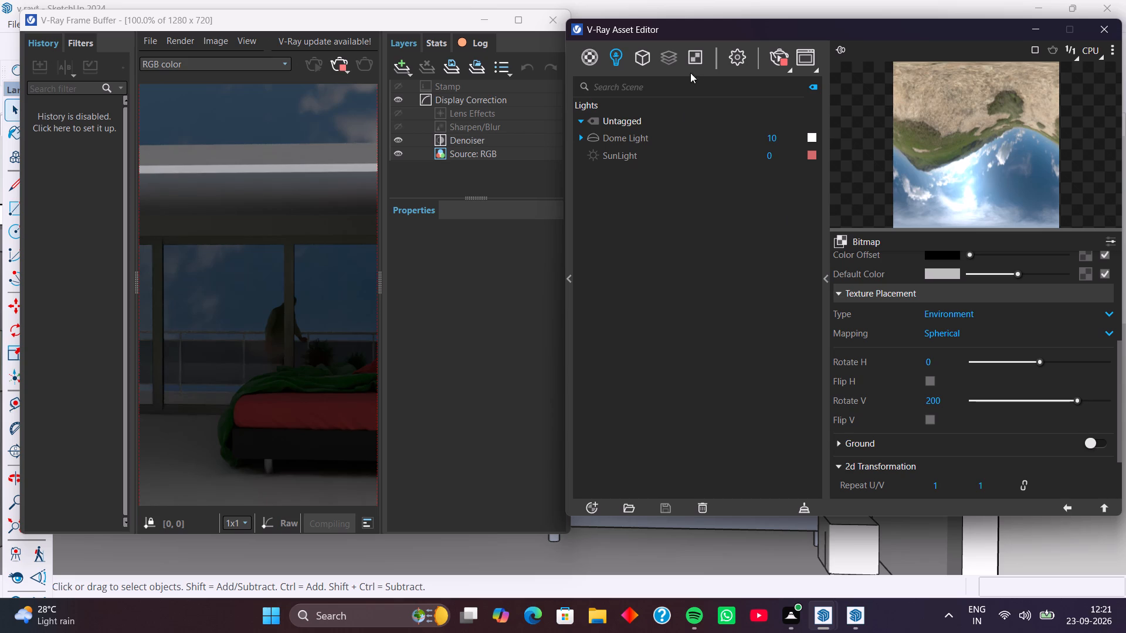
Stop the running V-Ray render and start it again with the frame buffer showing.
click(796, 61)
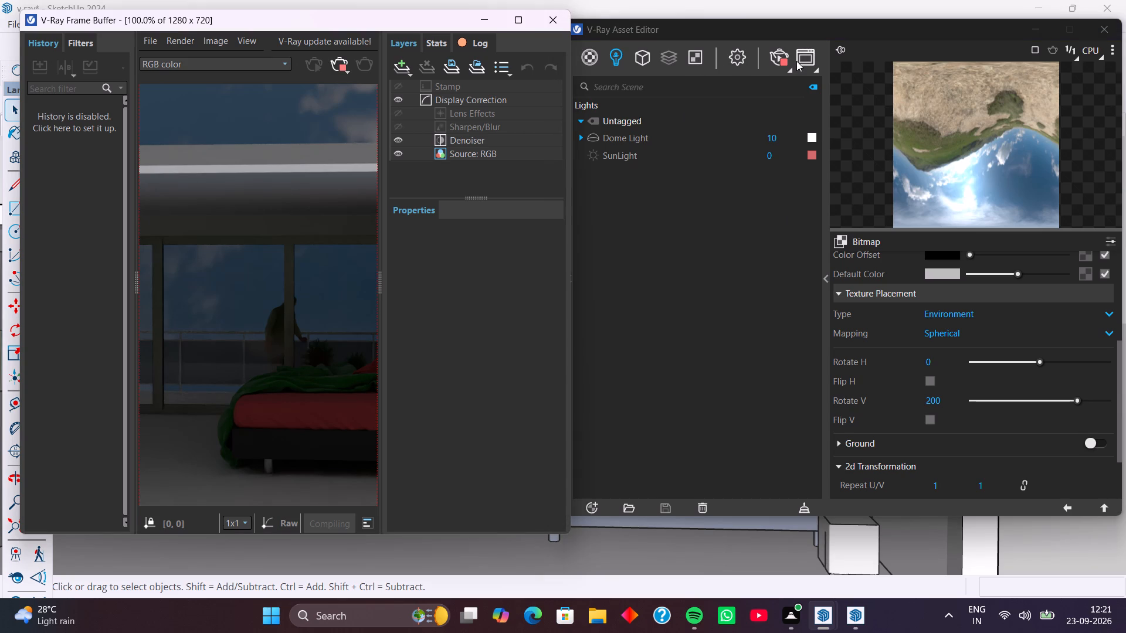
click(780, 56)
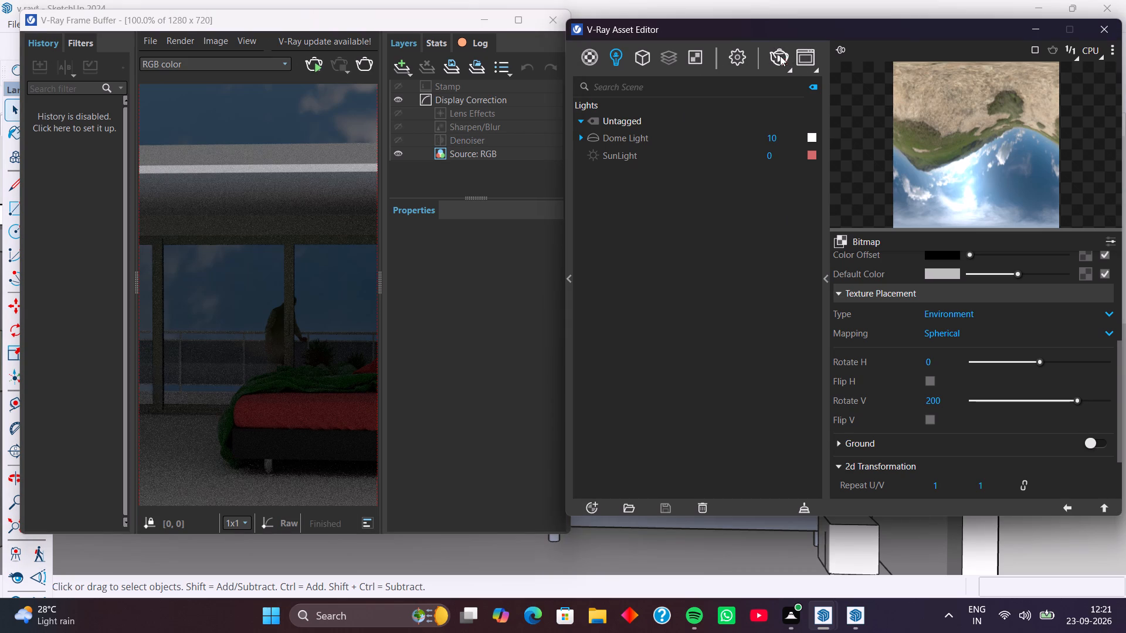
click(805, 58)
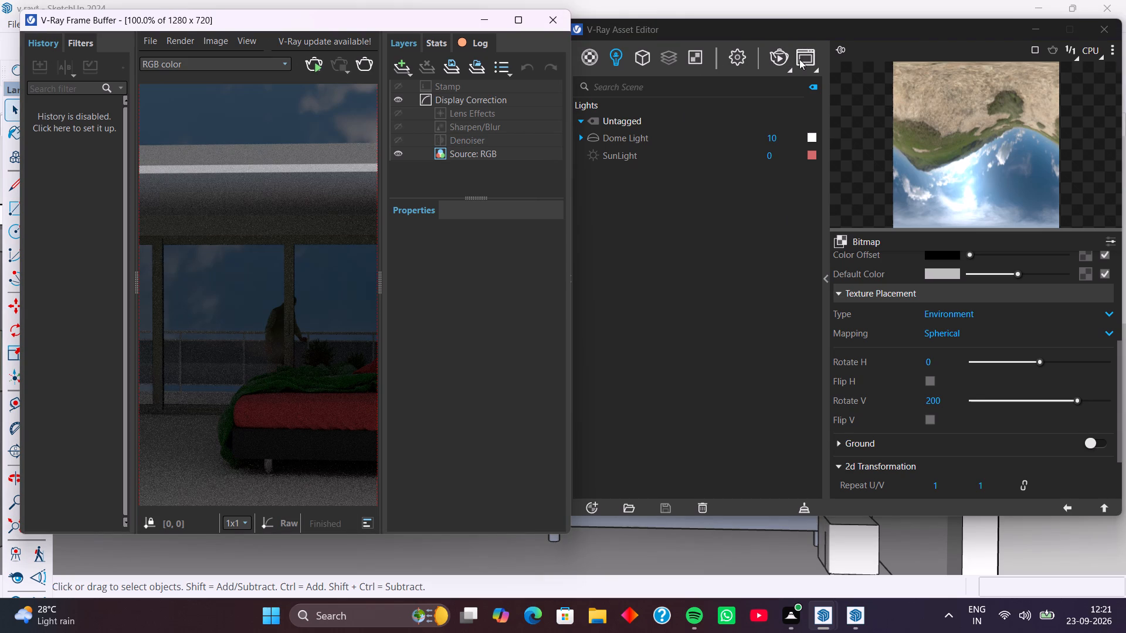
click(784, 58)
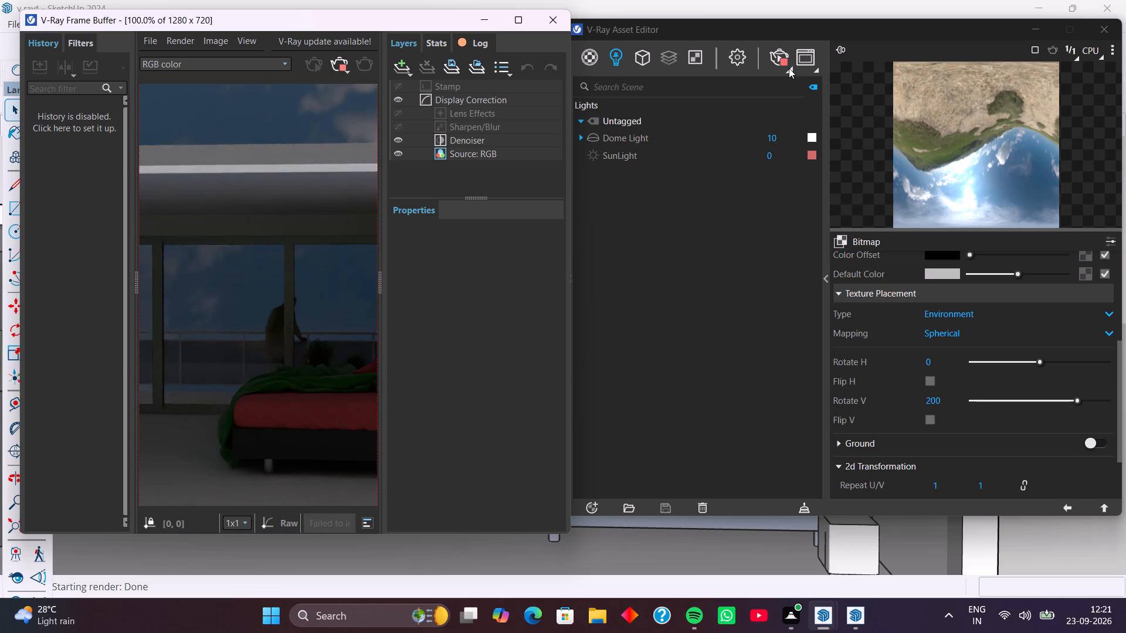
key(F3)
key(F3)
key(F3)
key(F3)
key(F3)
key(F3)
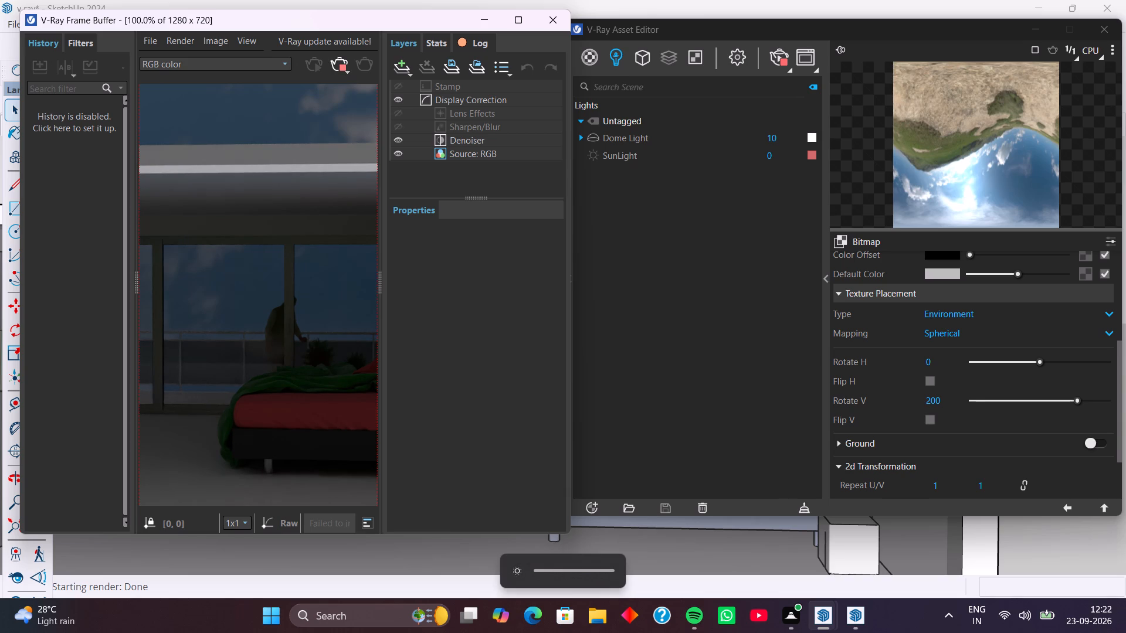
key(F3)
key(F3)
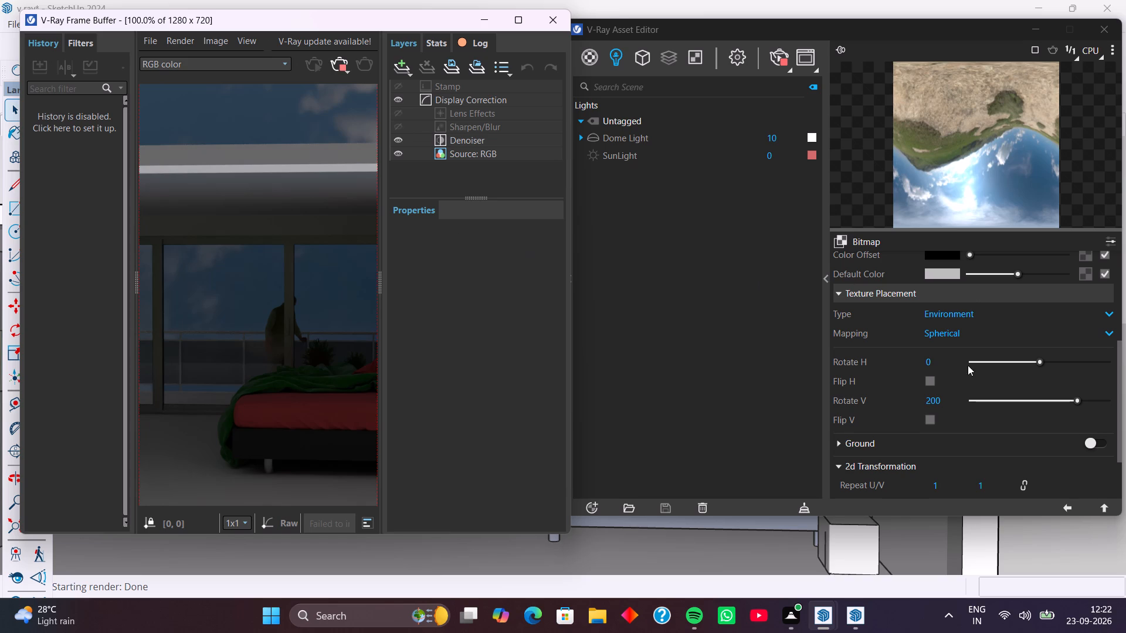
Set the HDRI environment's horizontal rotation to 360.
drag(1039, 359, 1118, 363)
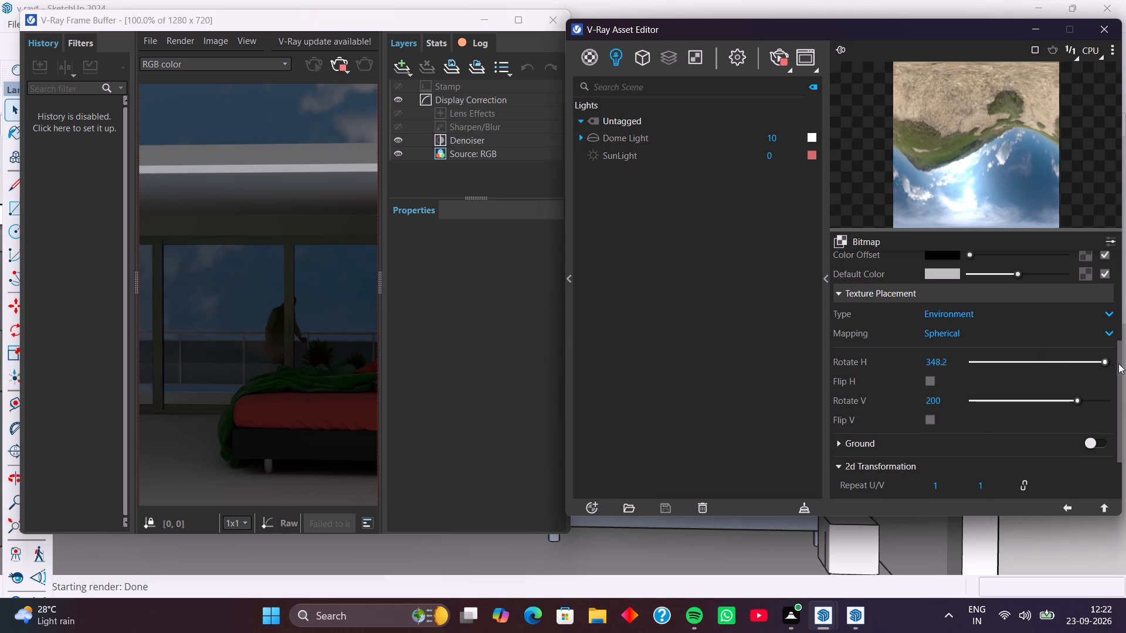
drag(1118, 363, 1123, 363)
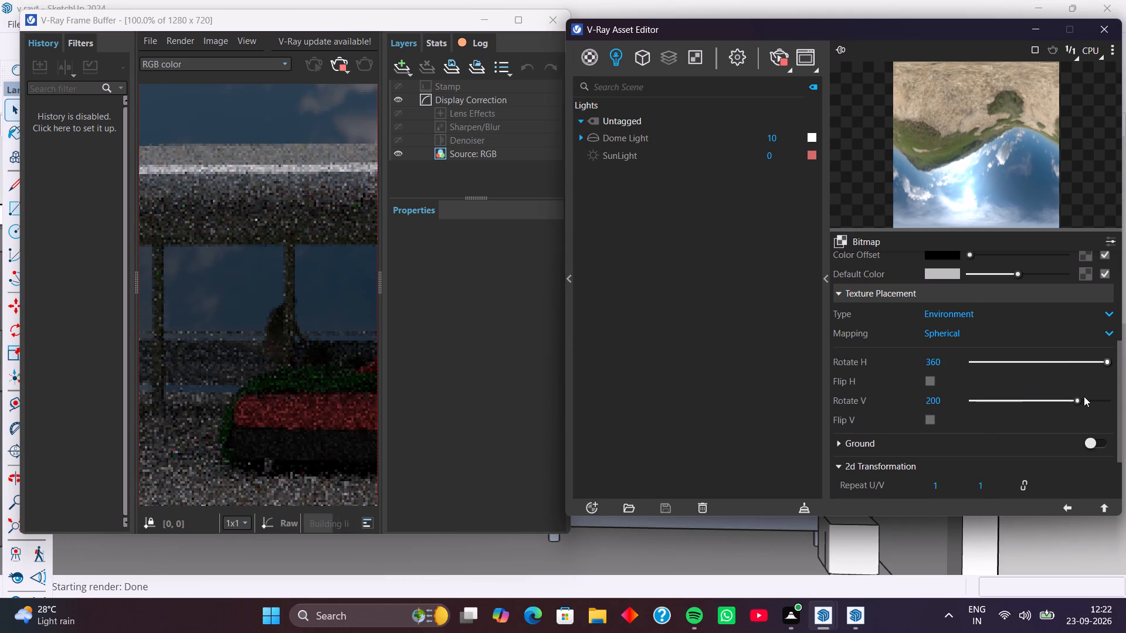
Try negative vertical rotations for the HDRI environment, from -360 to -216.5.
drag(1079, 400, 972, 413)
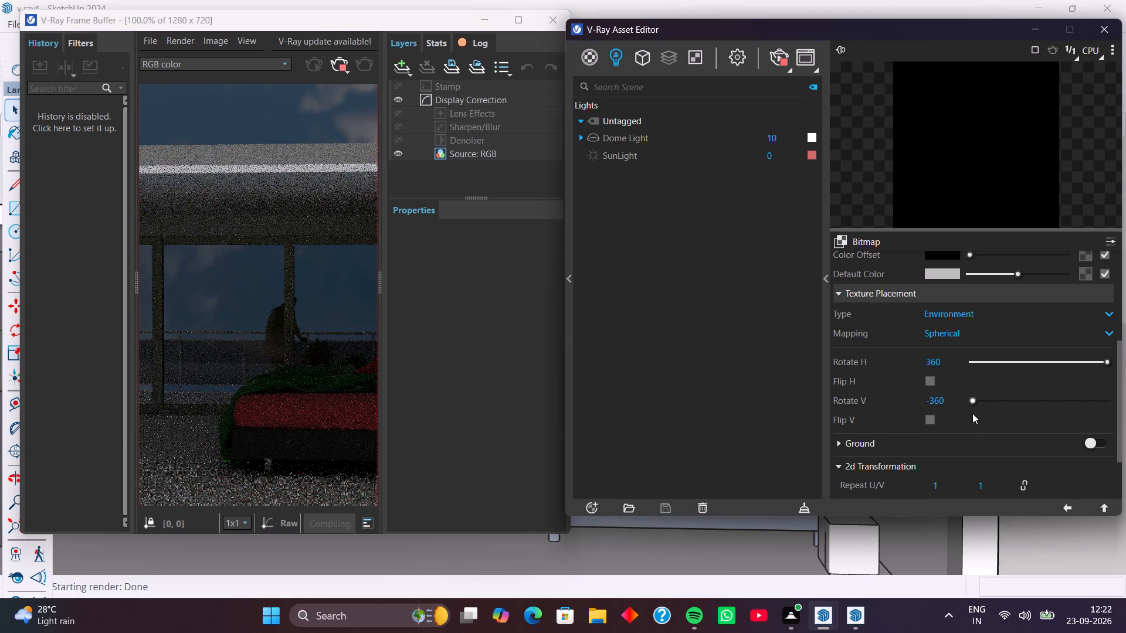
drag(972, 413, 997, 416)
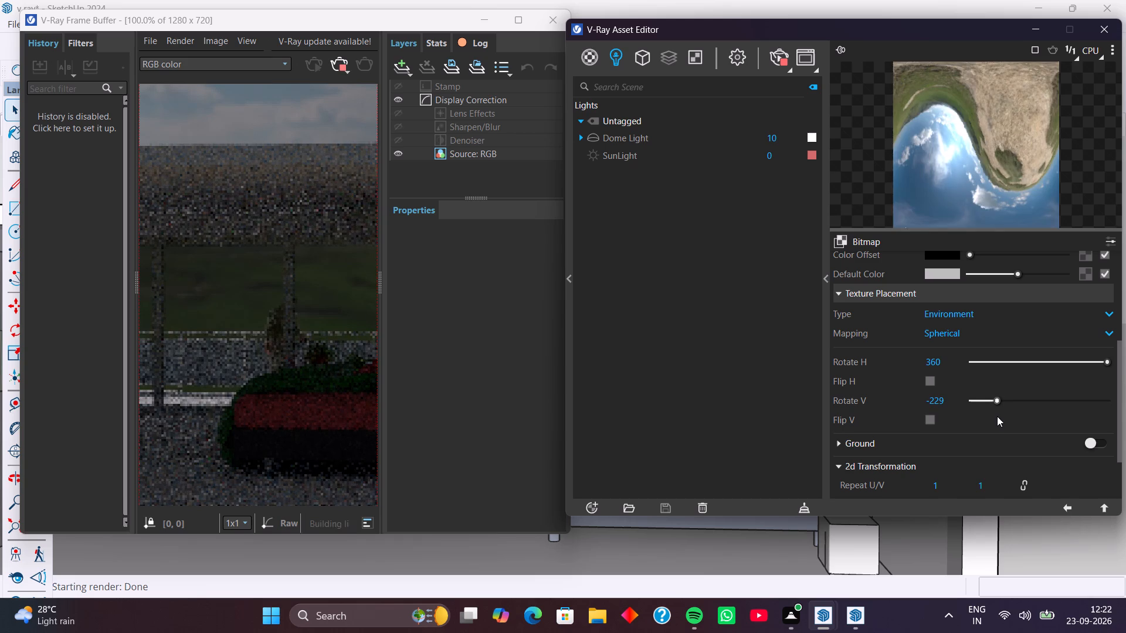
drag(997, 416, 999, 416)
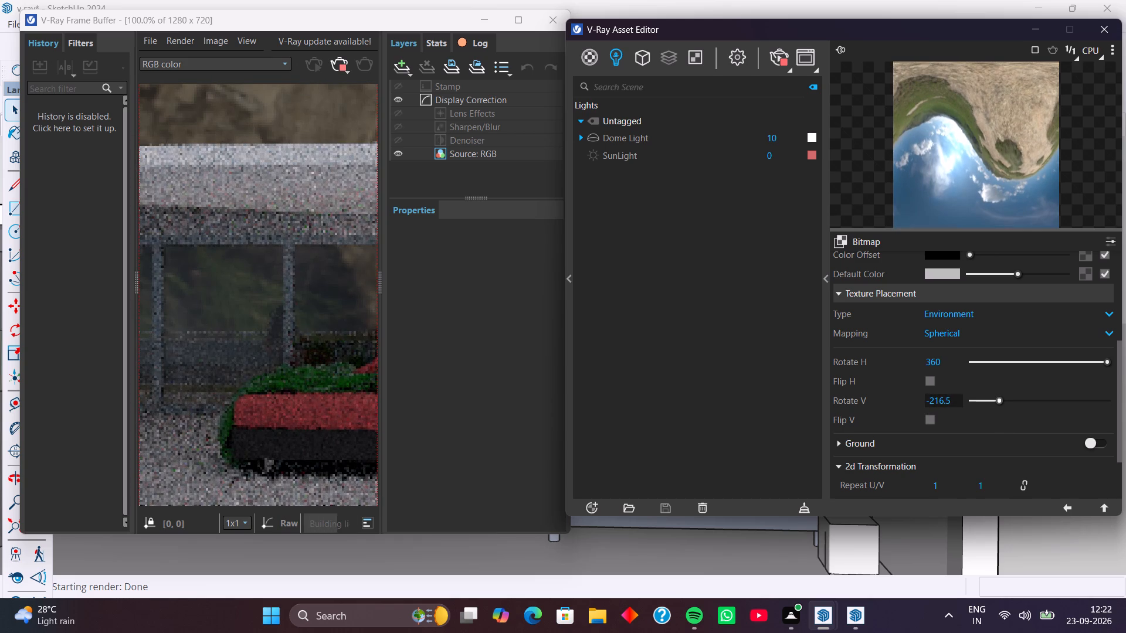
Set the HDRI environment's vertical rotation to -10.
drag(954, 399, 922, 406)
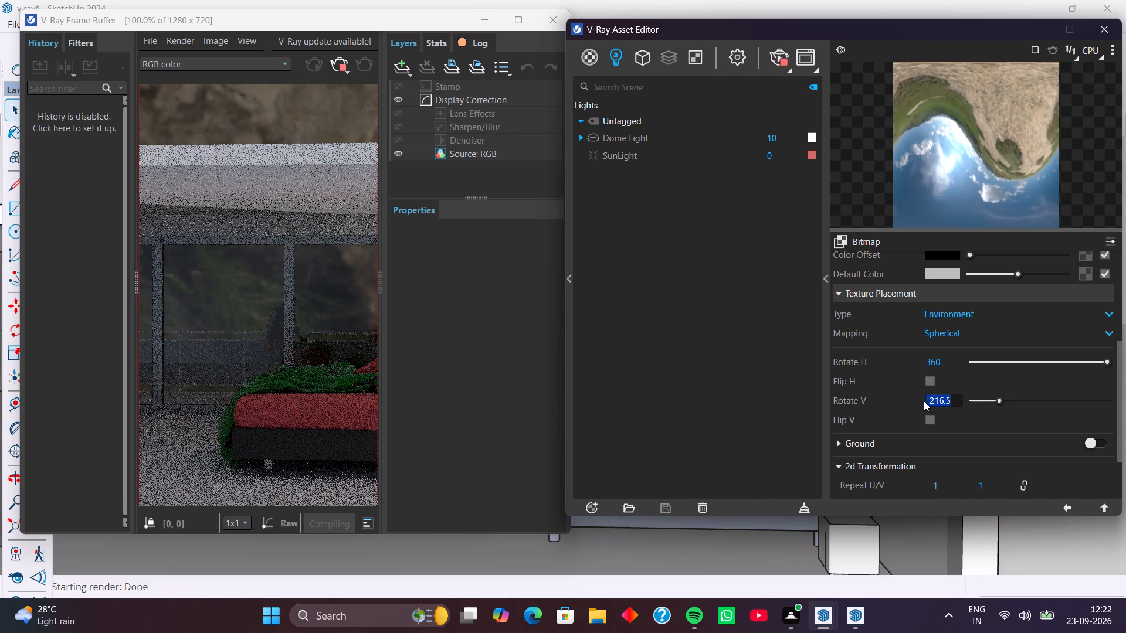
text(-10)
key(Return)
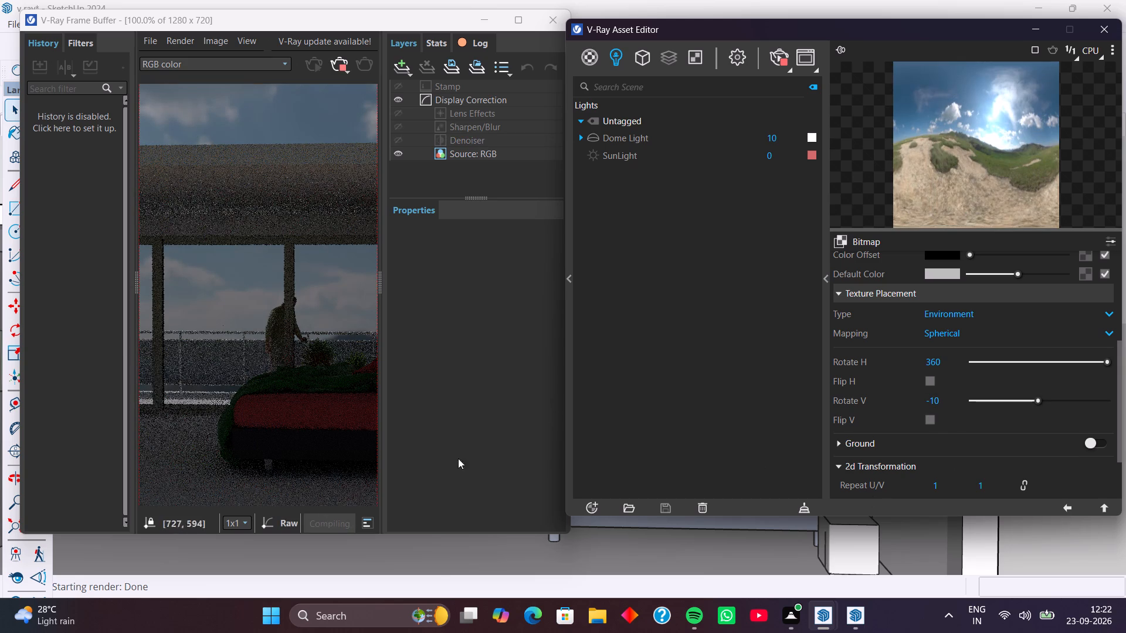
Examine the HDRI background behind the bedroom's glazing and roof in the live render from a wider viewpoint.
scroll(703, 549, down, 3)
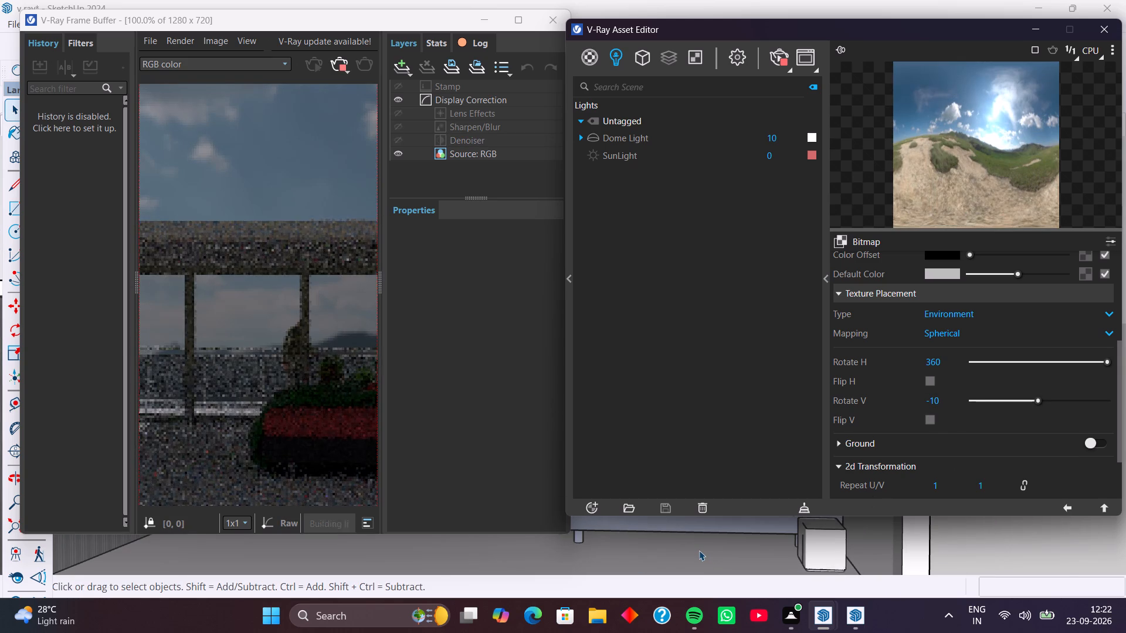
scroll(692, 551, down, 2)
shift+middle_drag(686, 549, 663, 549)
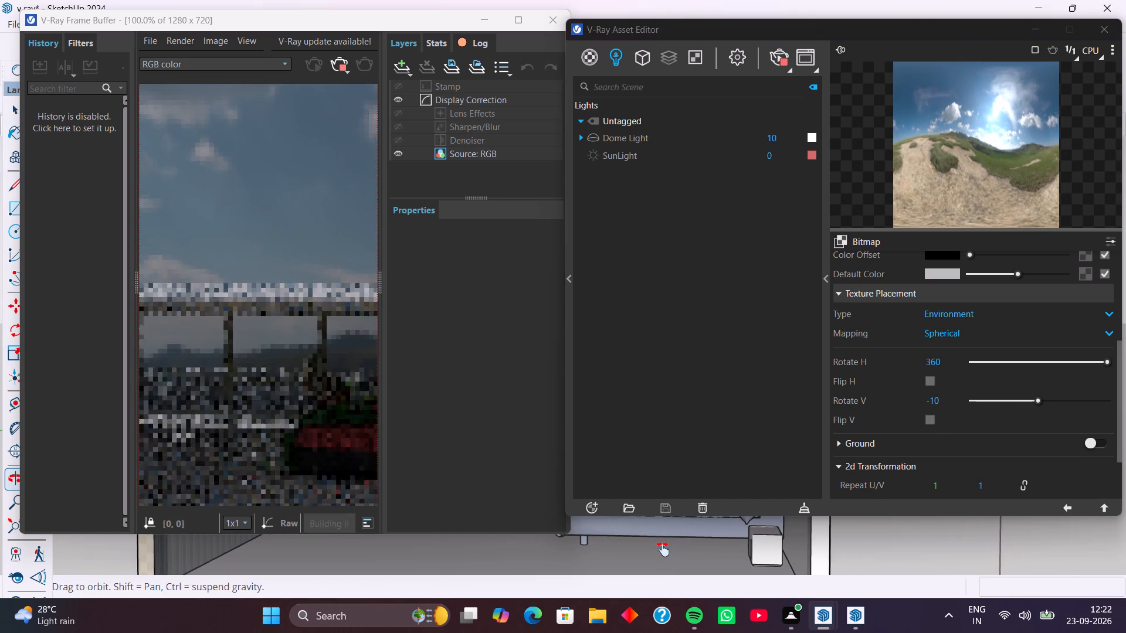
shift+middle_drag(663, 549, 692, 553)
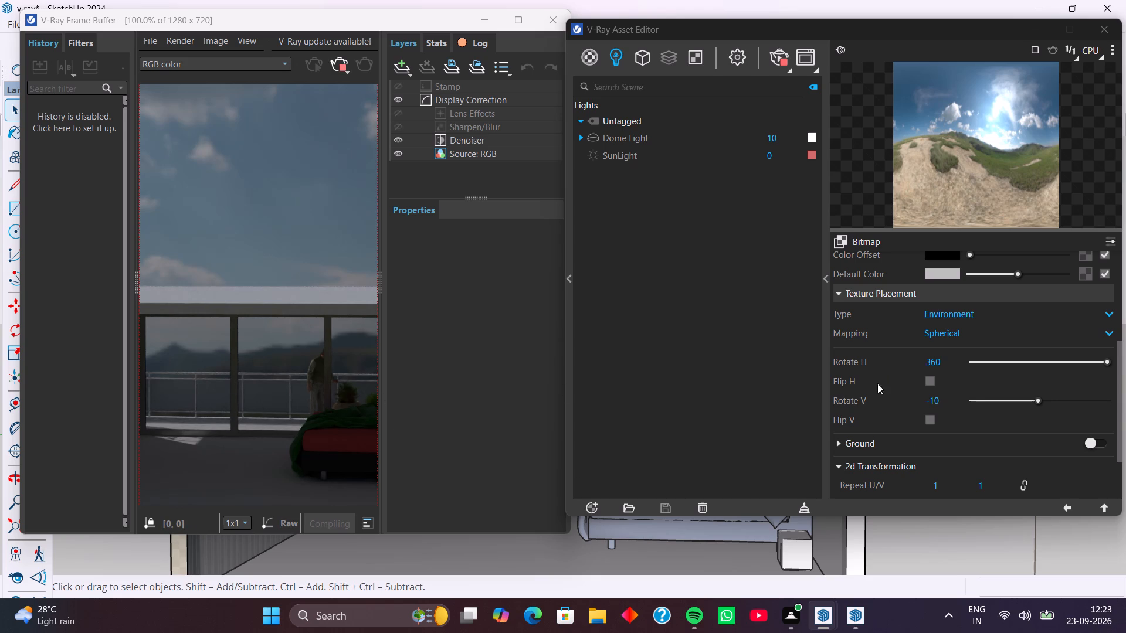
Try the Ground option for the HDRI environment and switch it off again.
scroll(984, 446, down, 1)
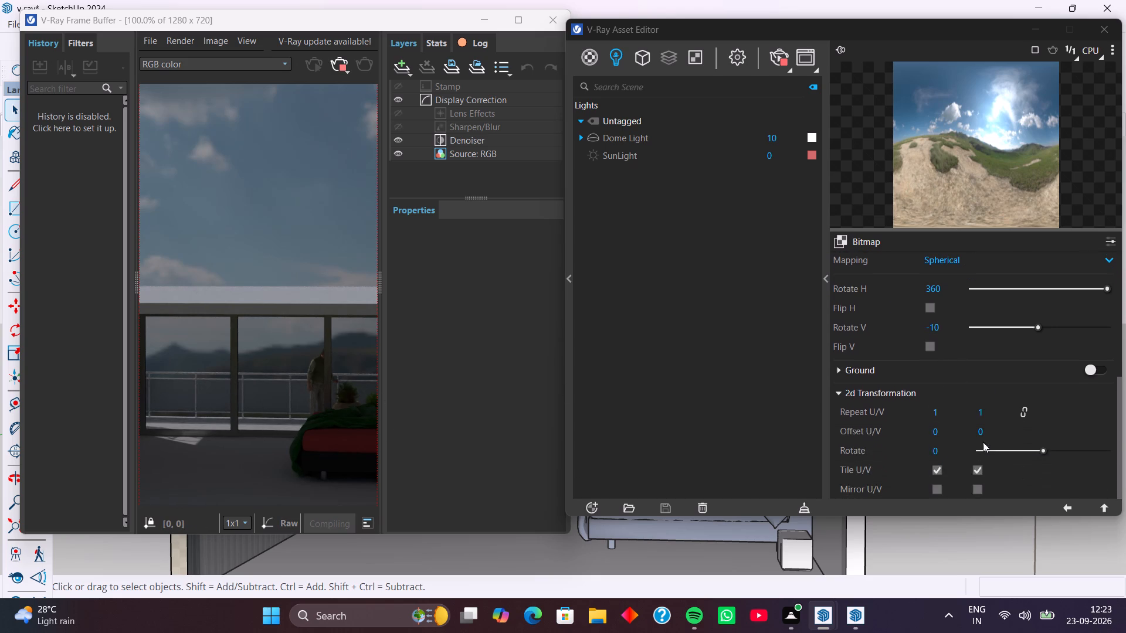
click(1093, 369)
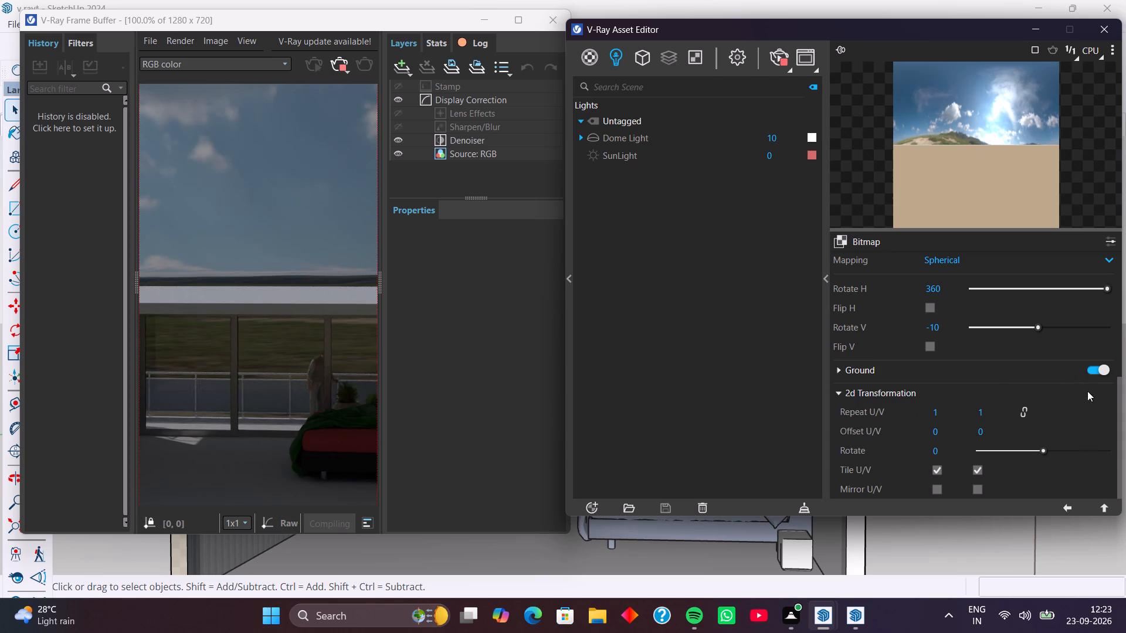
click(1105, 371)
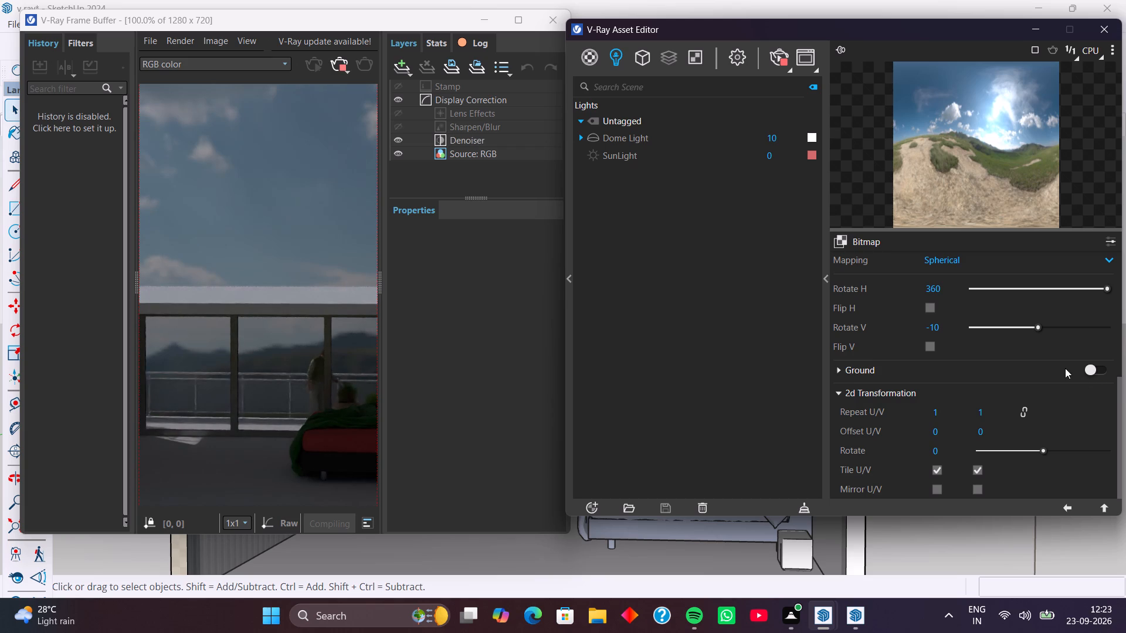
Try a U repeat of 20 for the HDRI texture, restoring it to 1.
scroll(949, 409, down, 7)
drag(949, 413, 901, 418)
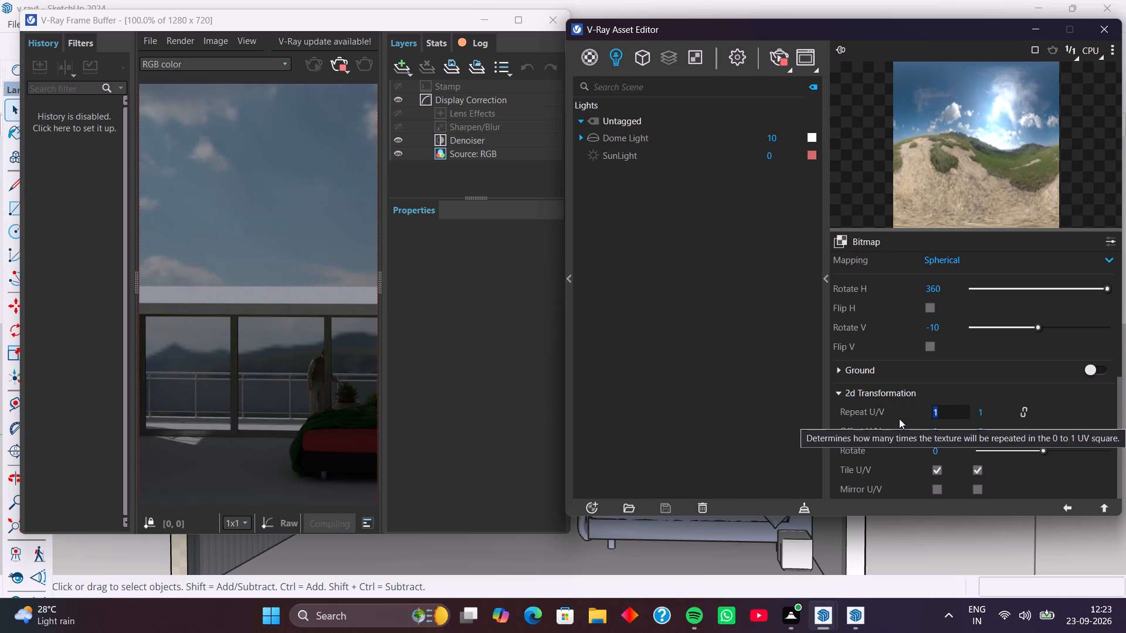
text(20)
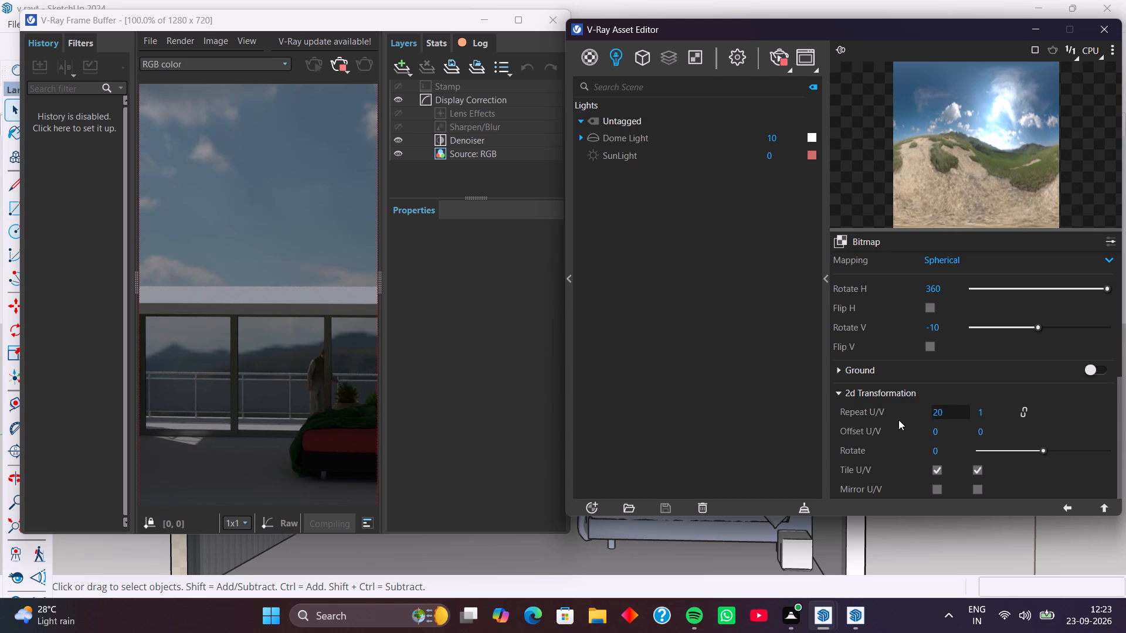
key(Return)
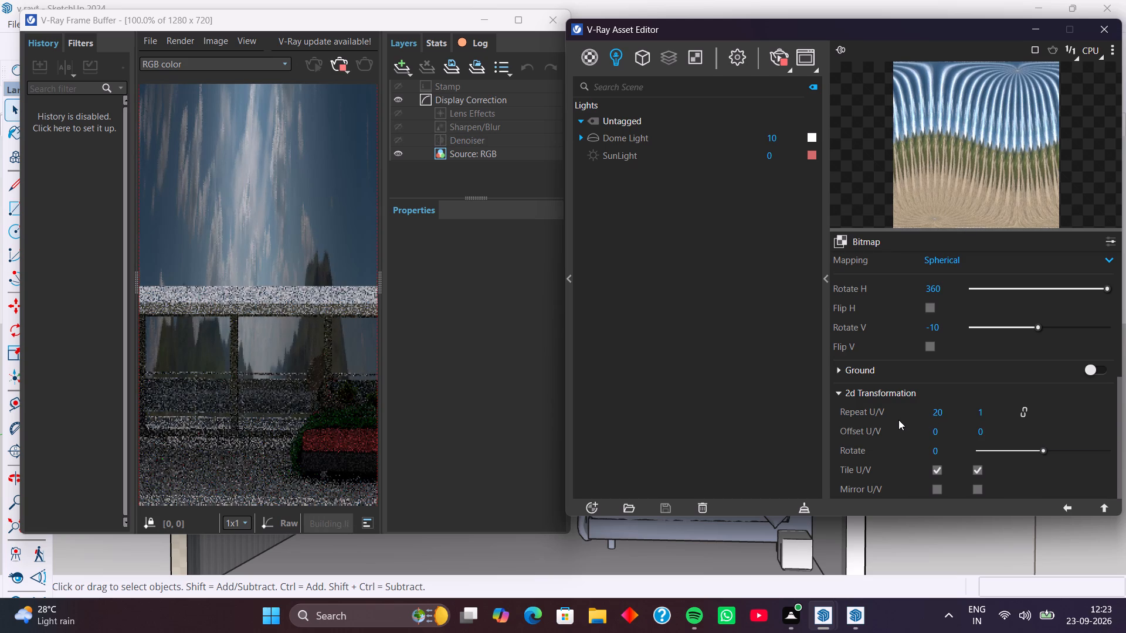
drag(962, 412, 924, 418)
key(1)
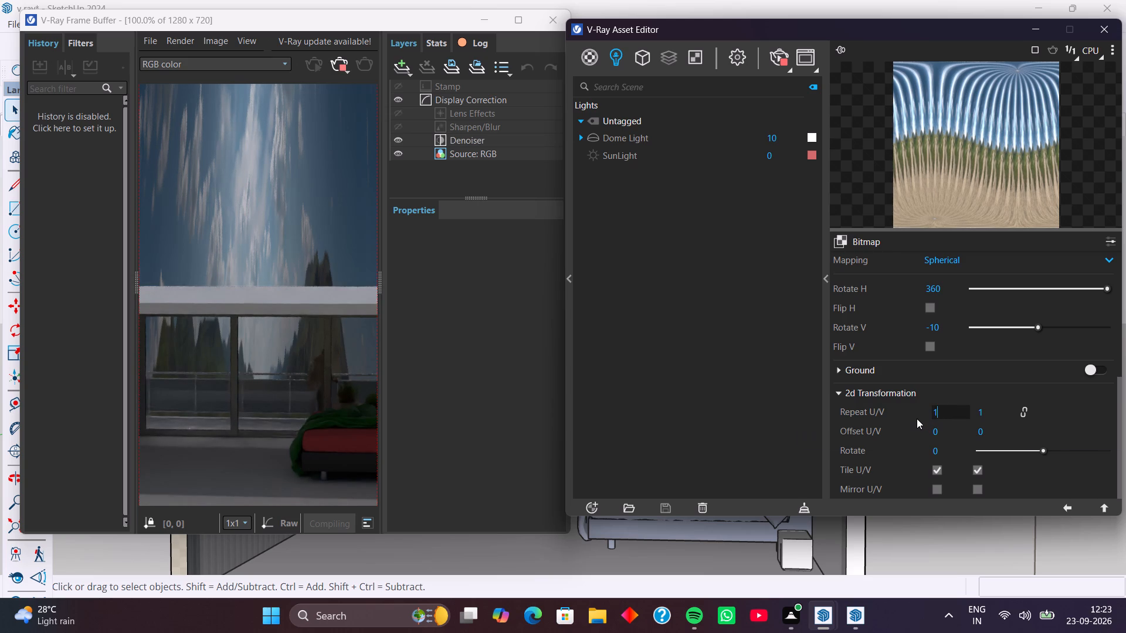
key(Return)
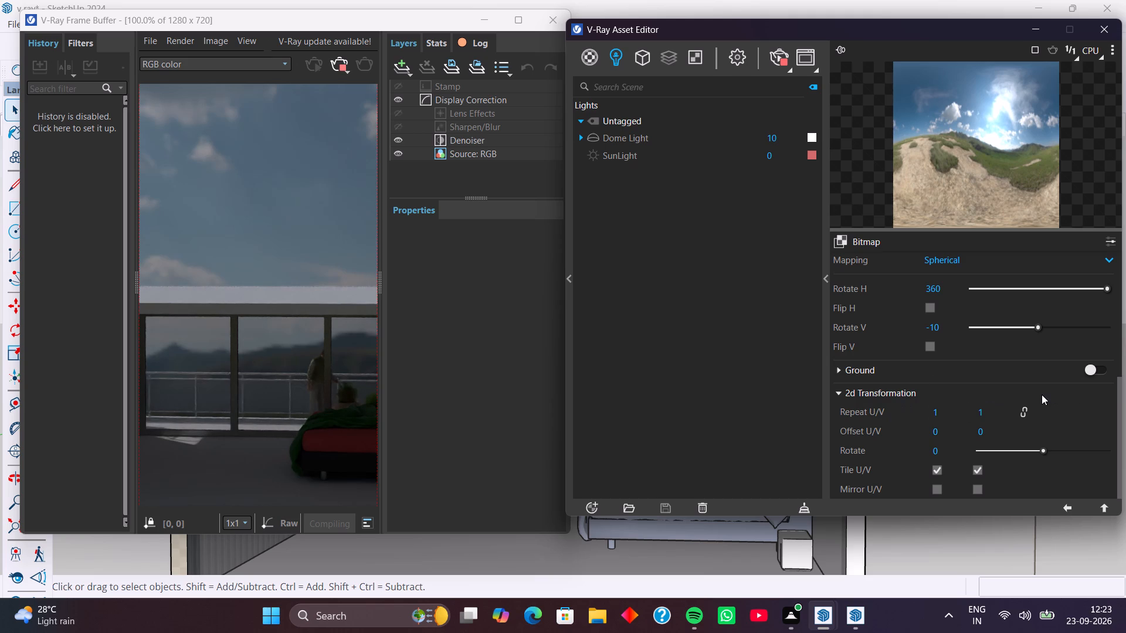
Enable the Ground option in the HDRI bitmap's texture placement.
click(1091, 366)
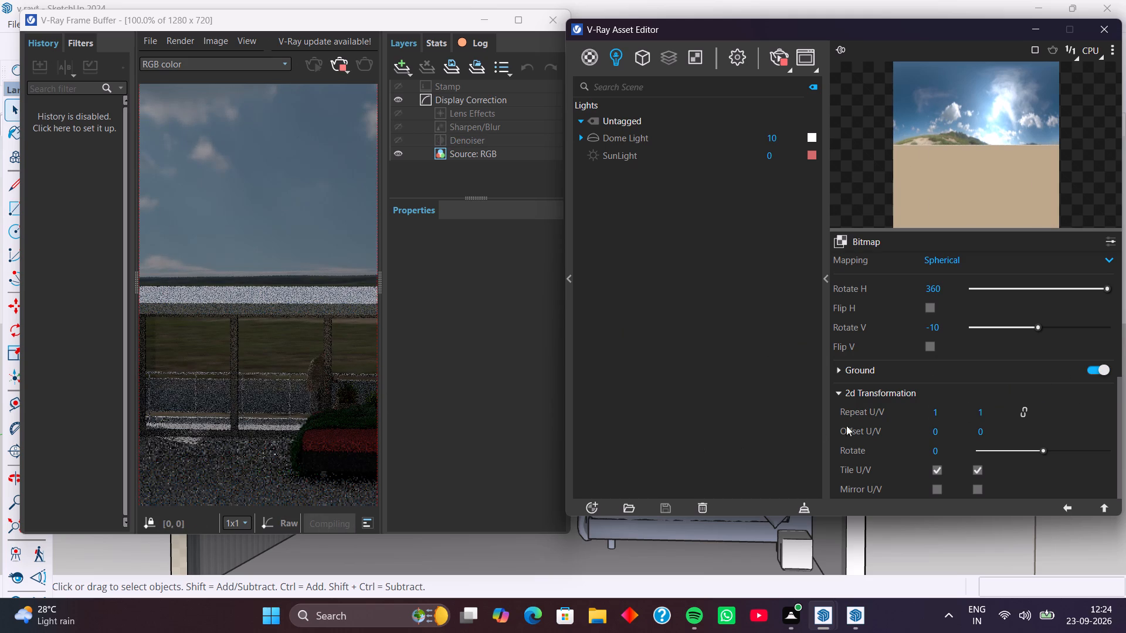
Look through the HDRI bitmap's settings, including the Transfer Function and RGB Primaries options.
scroll(964, 443, down, 1)
scroll(914, 413, down, 2)
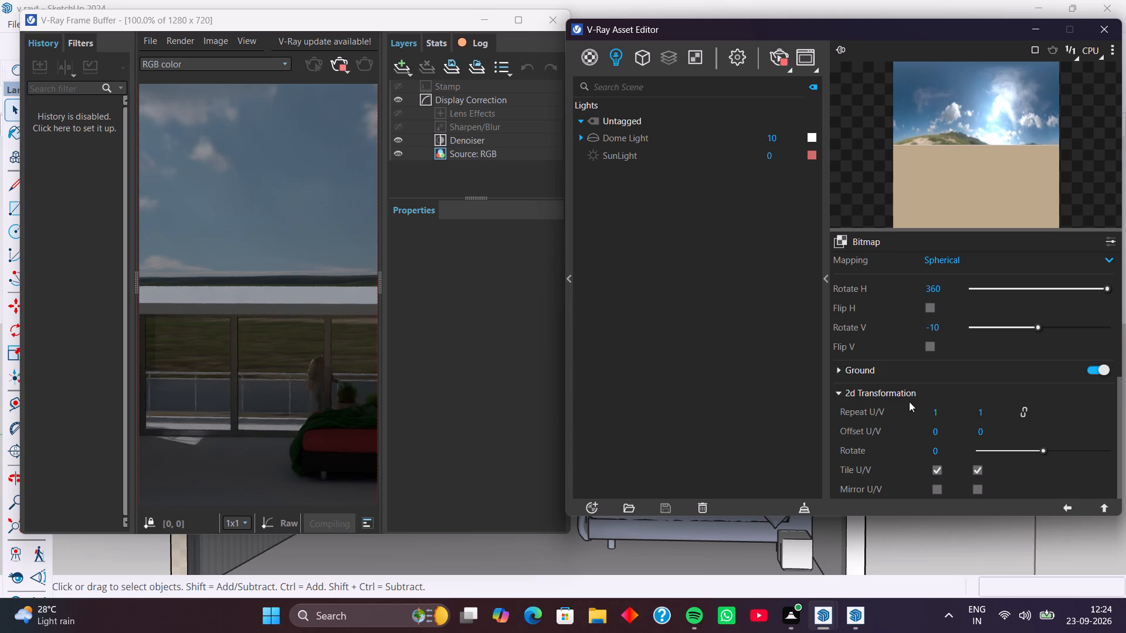
scroll(910, 326, up, 2)
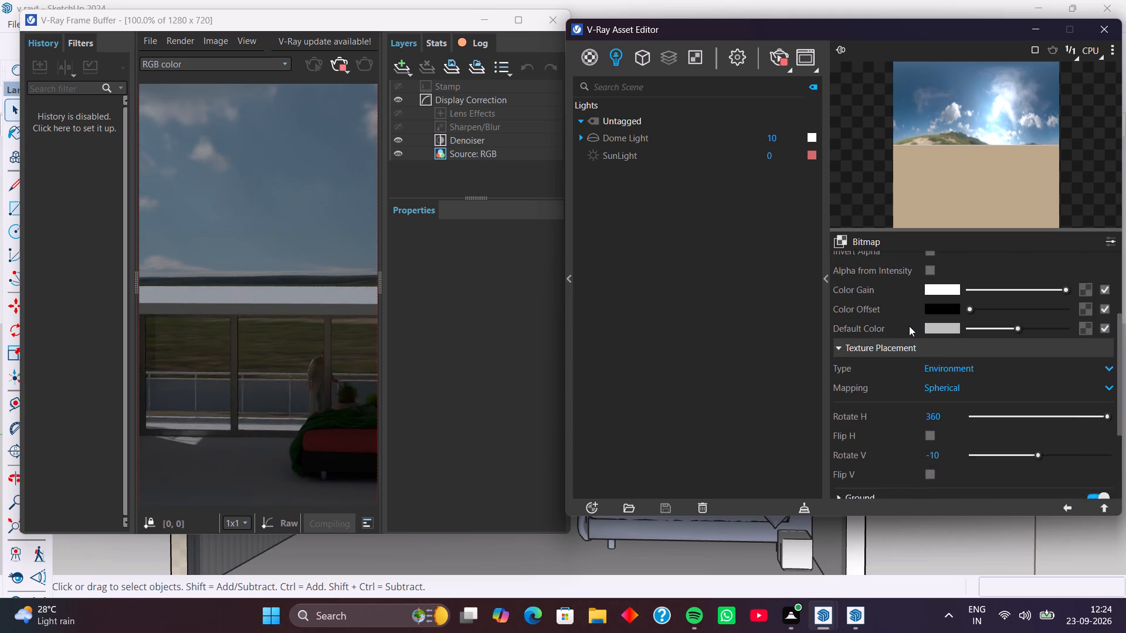
scroll(911, 326, up, 2)
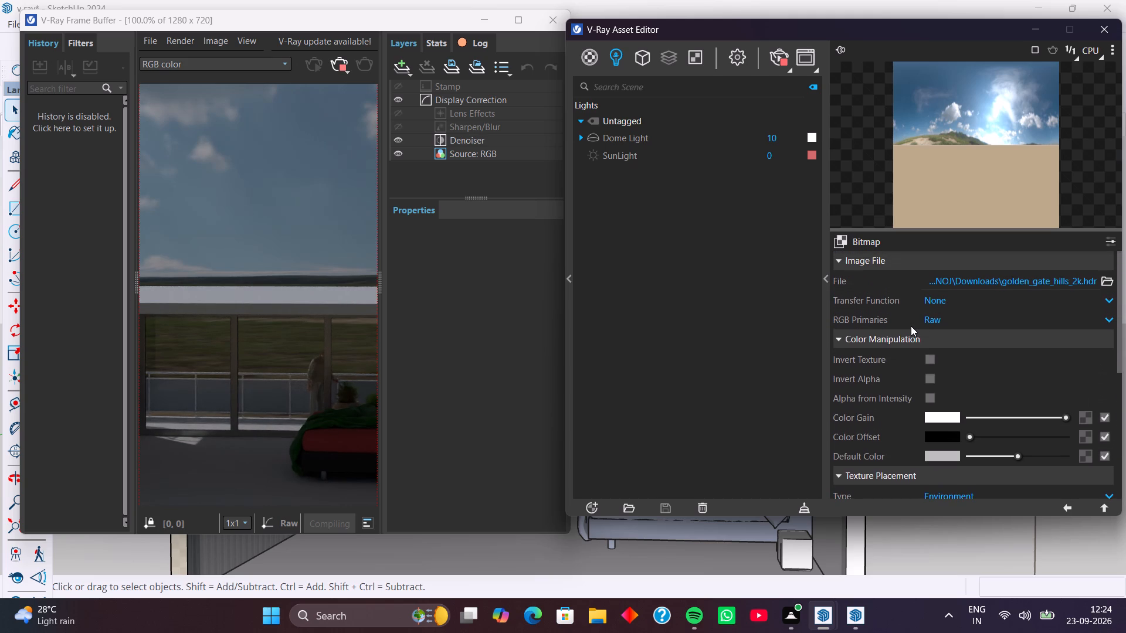
scroll(911, 326, up, 4)
click(1110, 300)
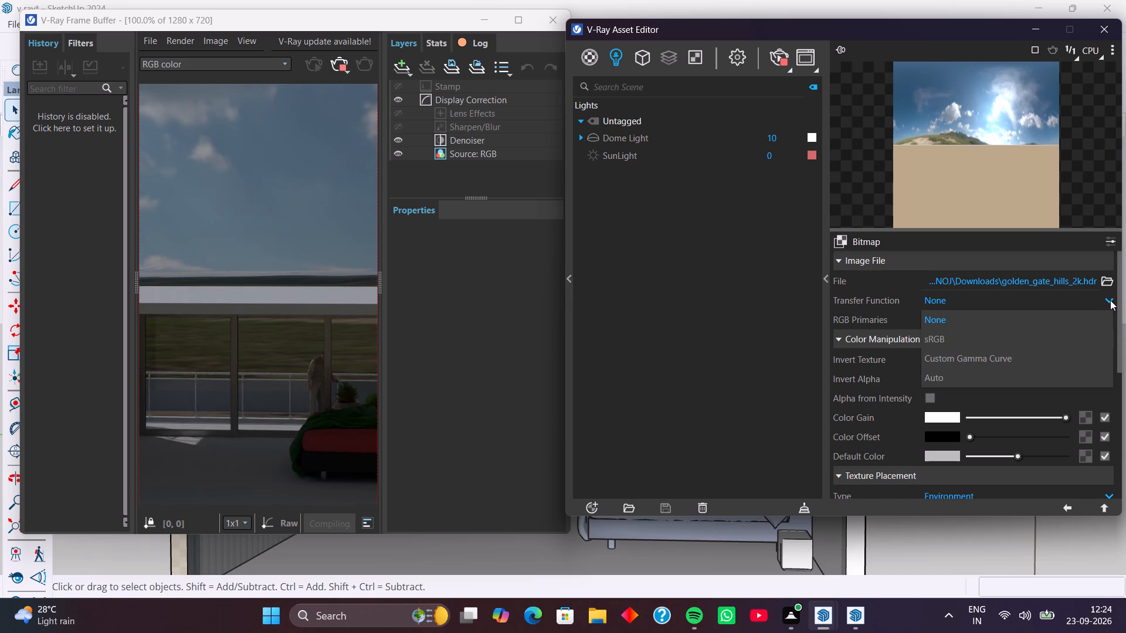
click(1110, 300)
click(1107, 315)
click(1107, 315)
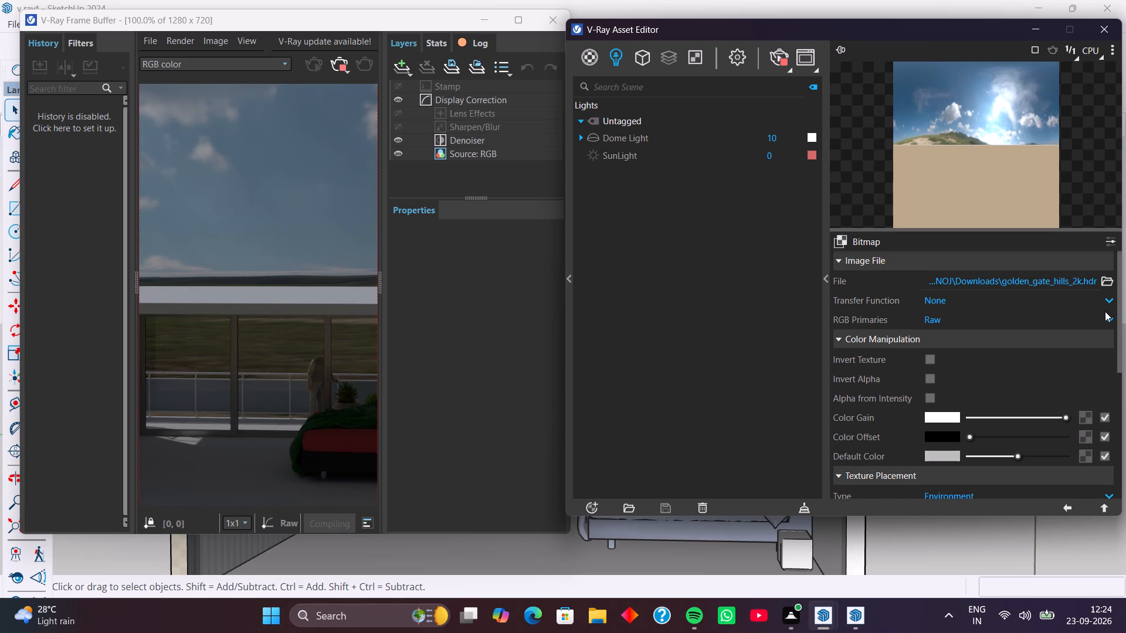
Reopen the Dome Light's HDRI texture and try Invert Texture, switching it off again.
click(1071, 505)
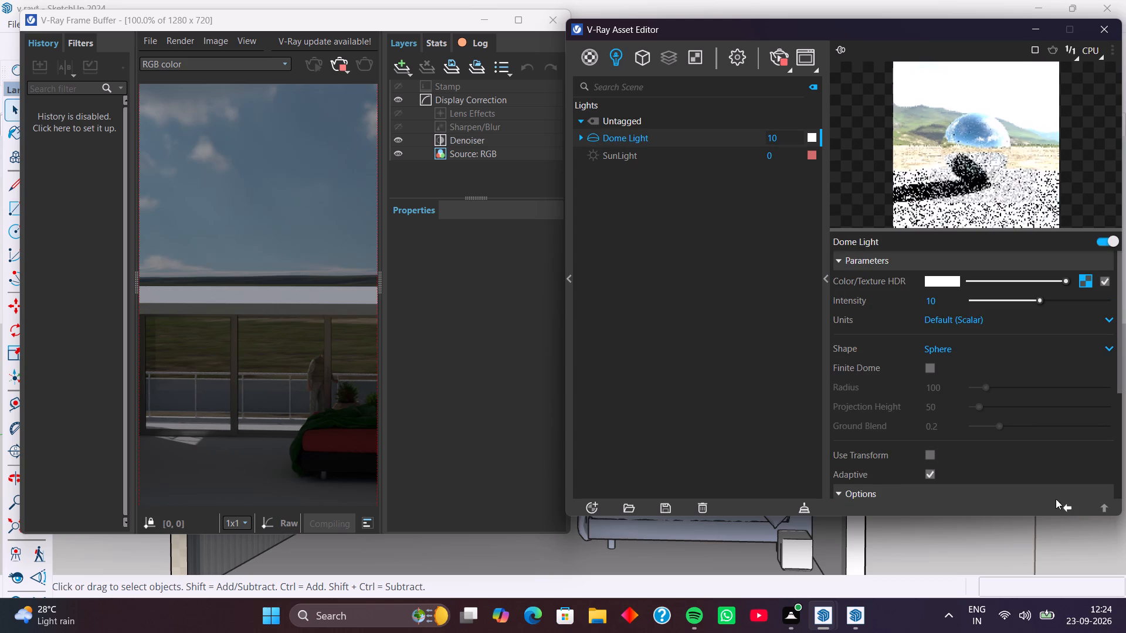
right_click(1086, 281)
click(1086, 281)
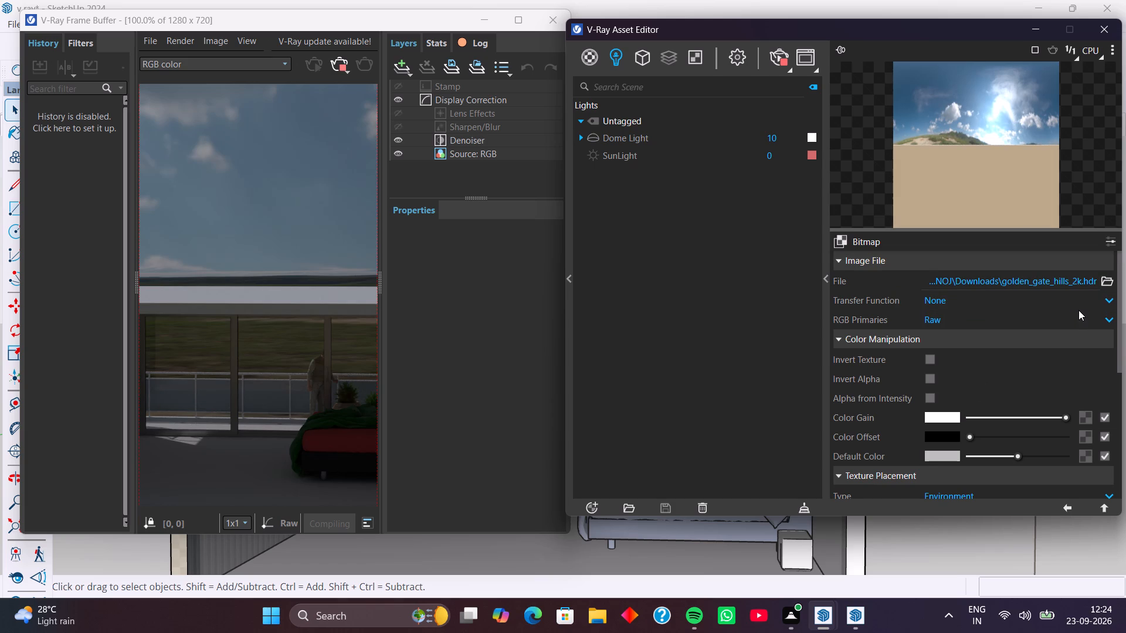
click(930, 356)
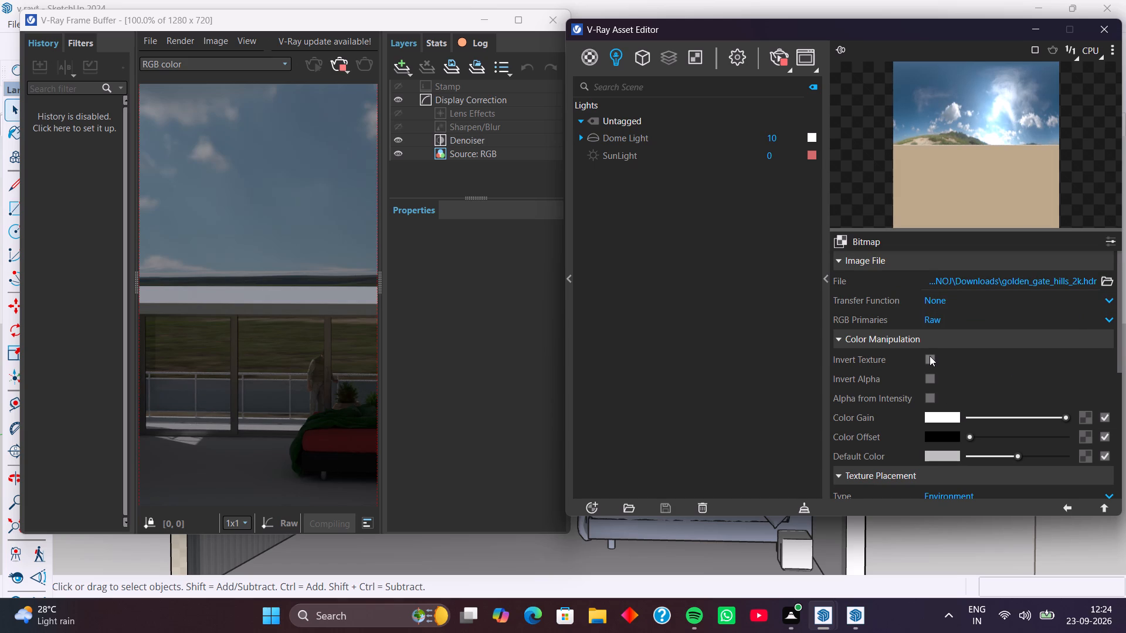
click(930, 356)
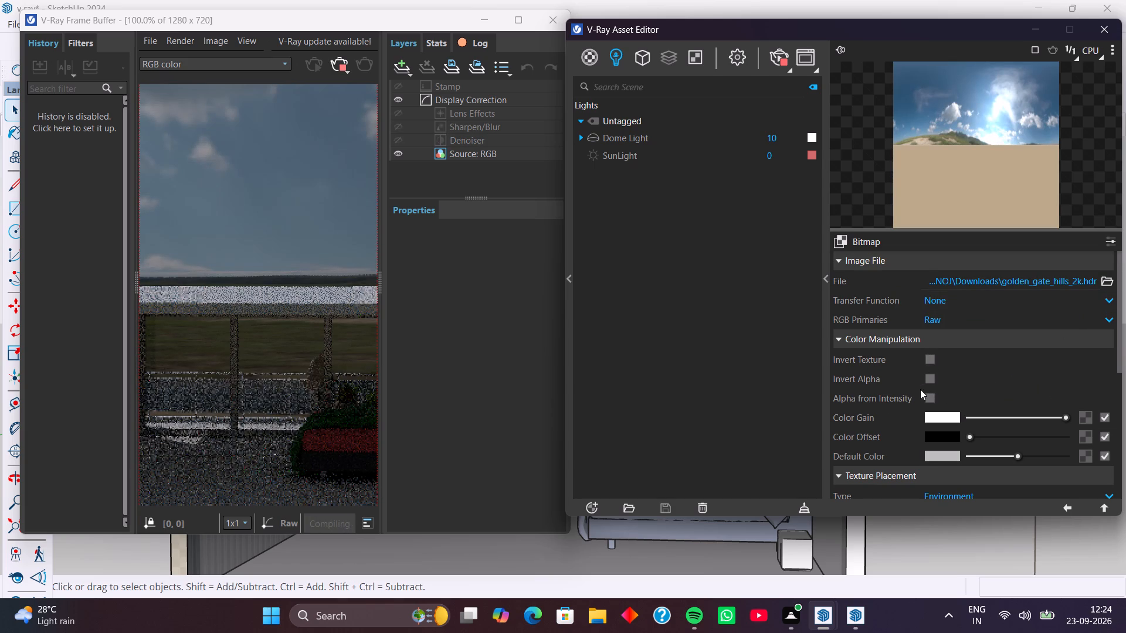
Review the HDRI bitmap's color manipulation, texture placement and 2D transformation settings.
scroll(888, 412, down, 2)
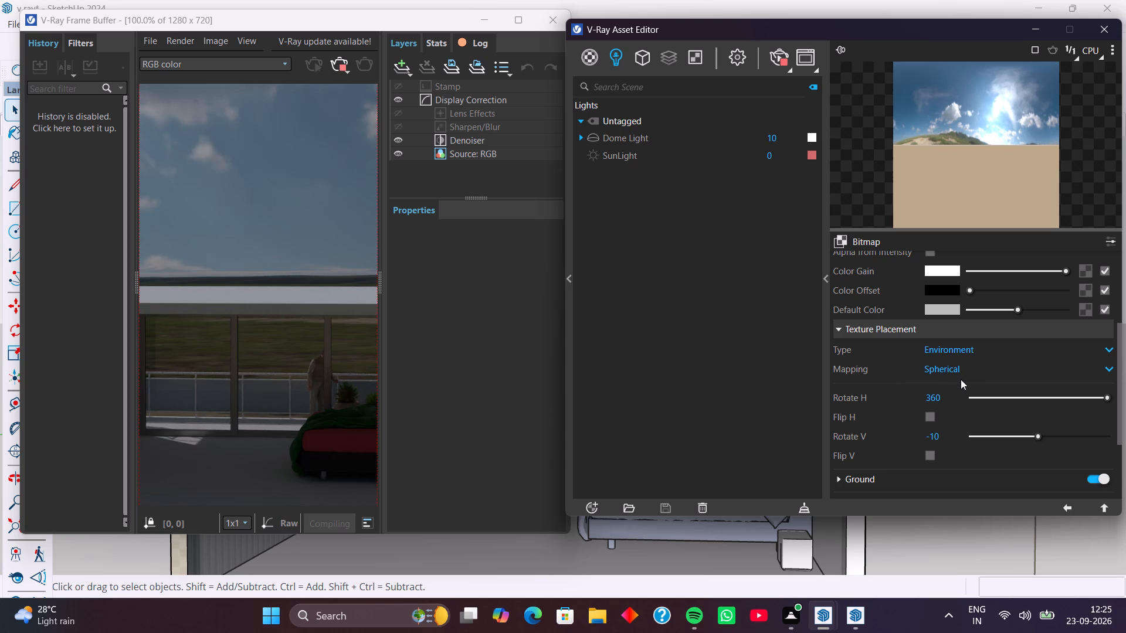
scroll(961, 379, down, 3)
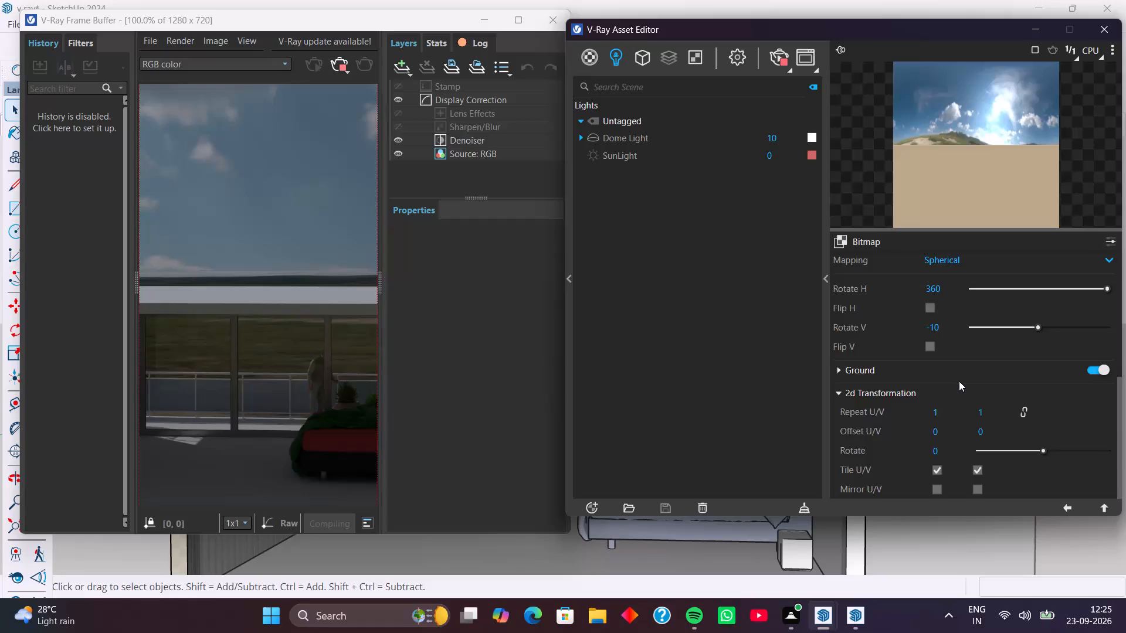
scroll(959, 381, down, 6)
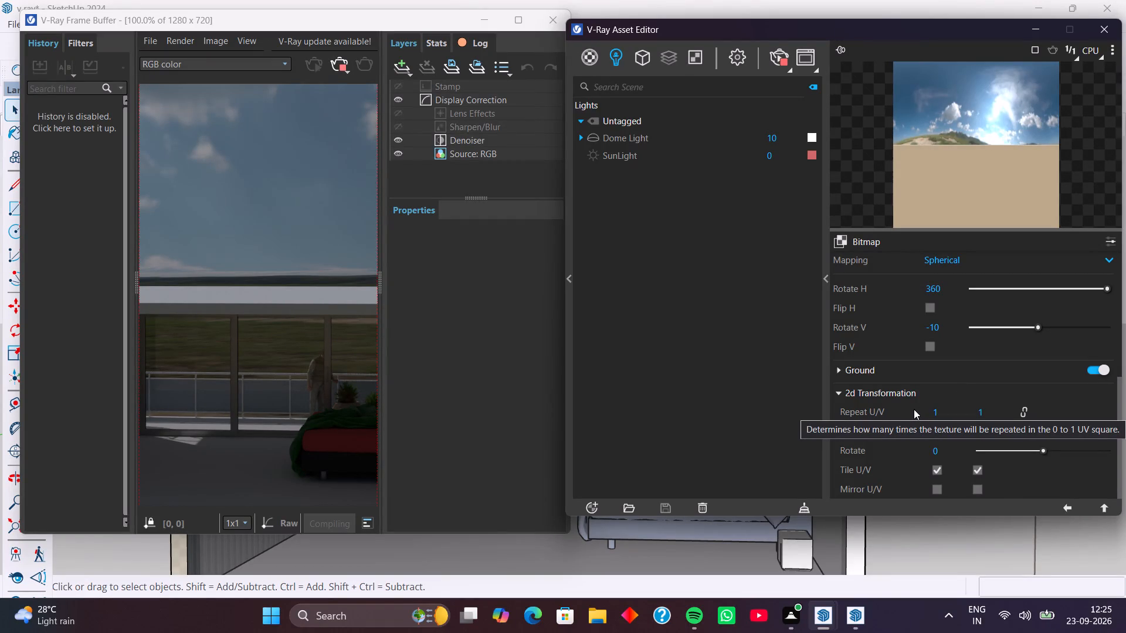
scroll(877, 423, down, 3)
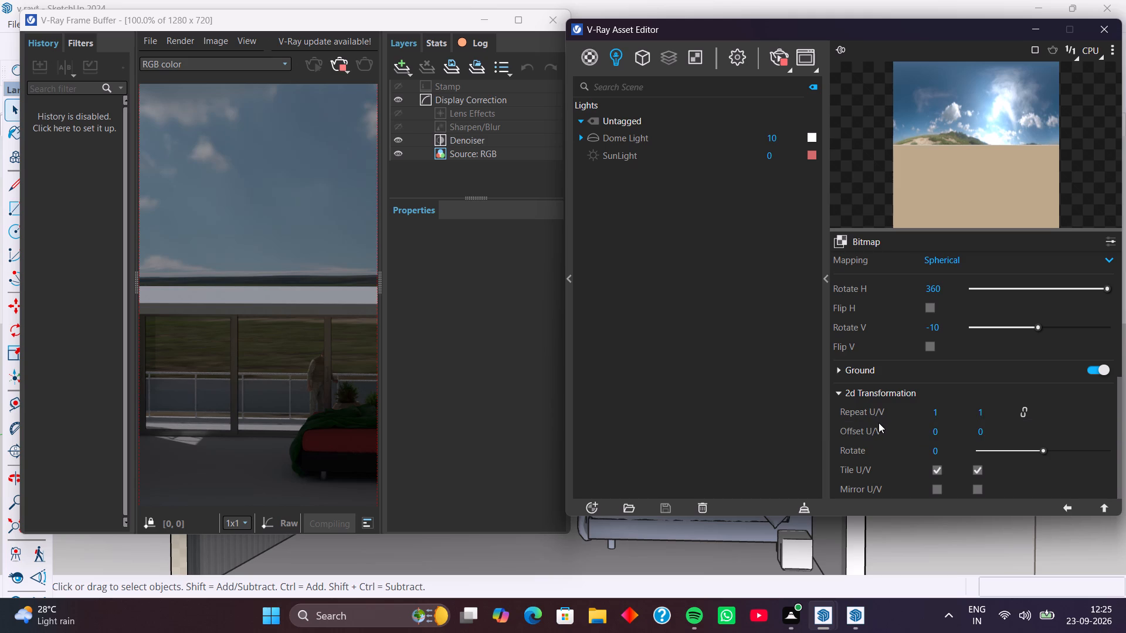
scroll(884, 424, down, 4)
scroll(886, 359, up, 3)
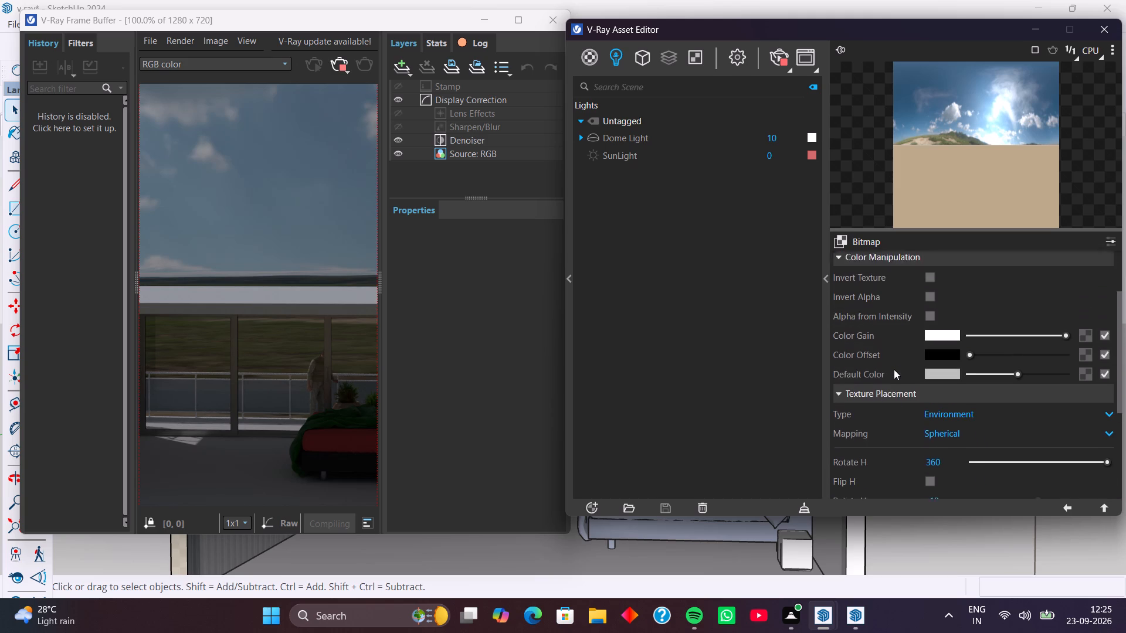
scroll(894, 369, up, 6)
scroll(894, 372, down, 2)
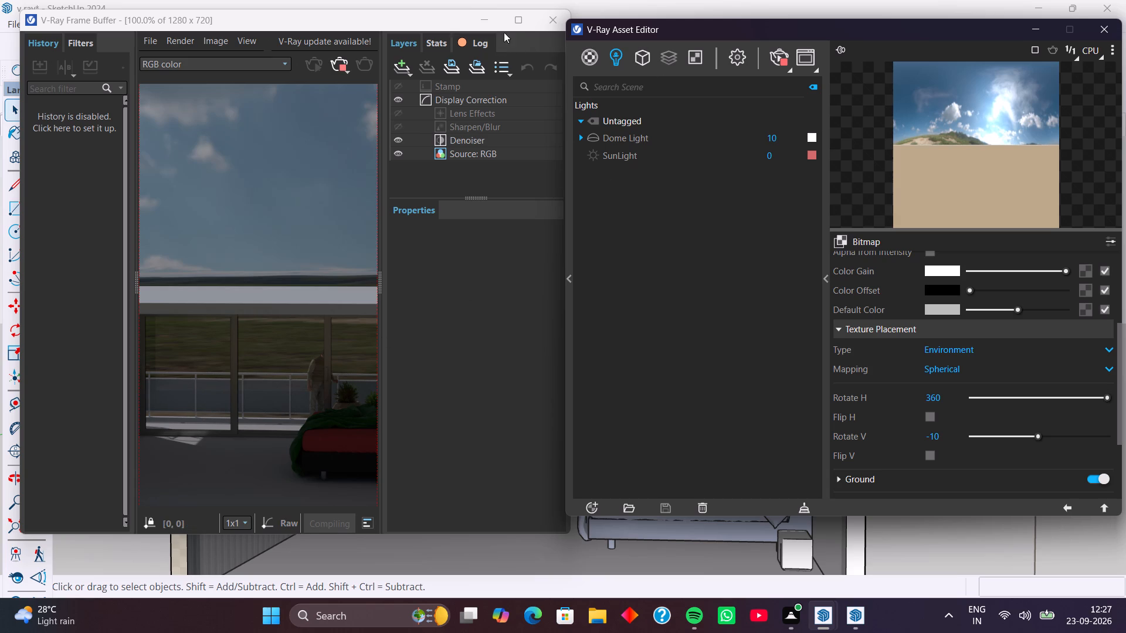
Move the V-Ray Frame Buffer and Asset Editor windows aside to uncover the bedroom model.
drag(391, 16, 694, 598)
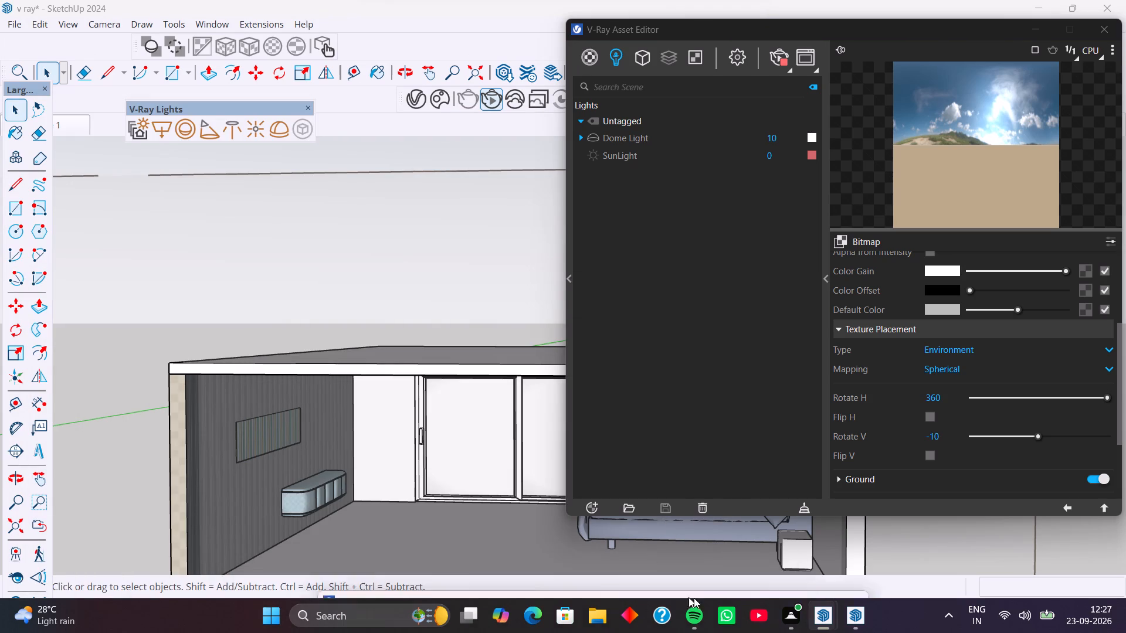
drag(694, 598, 822, 597)
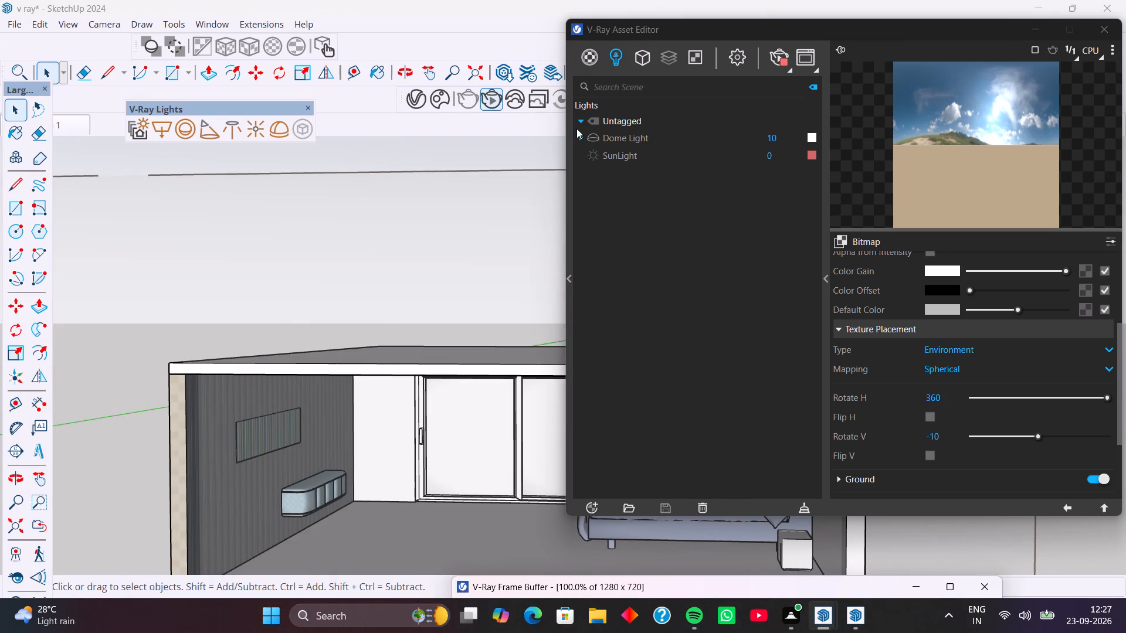
drag(829, 23, 1066, 80)
shift+middle_drag(603, 360, 469, 265)
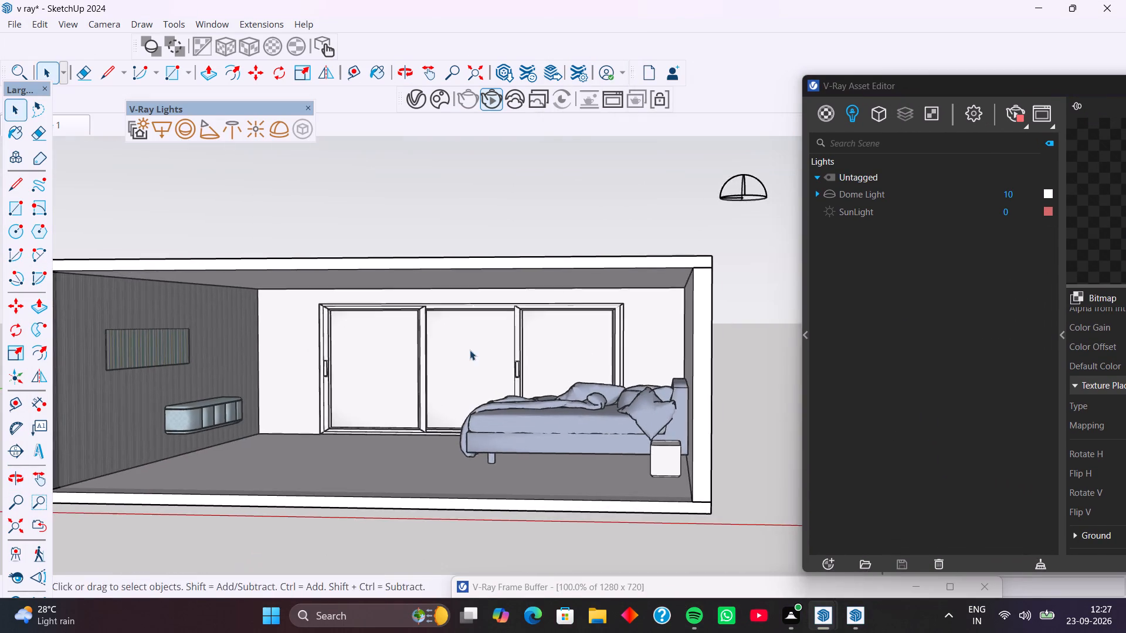
middle_drag(476, 352, 556, 356)
middle_drag(507, 321, 465, 291)
scroll(480, 245, up, 9)
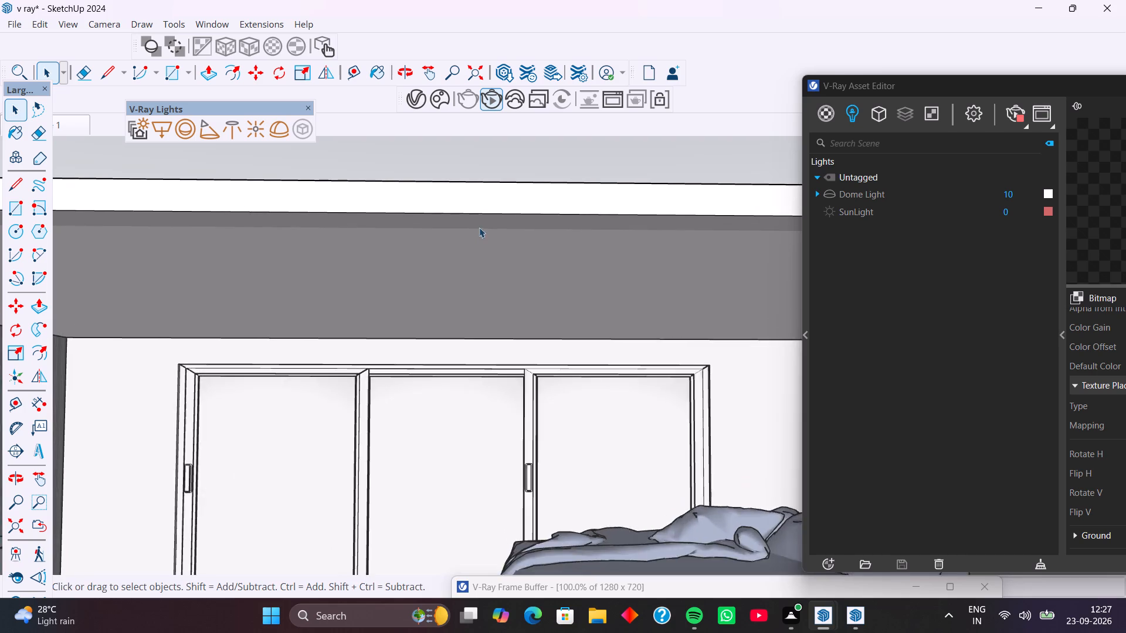
Place a V-Ray Rectangle Light on the bedroom ceiling in front of the sliding windows, pointing downward.
scroll(477, 234, up, 1)
middle_drag(477, 234, 466, 197)
scroll(453, 204, up, 2)
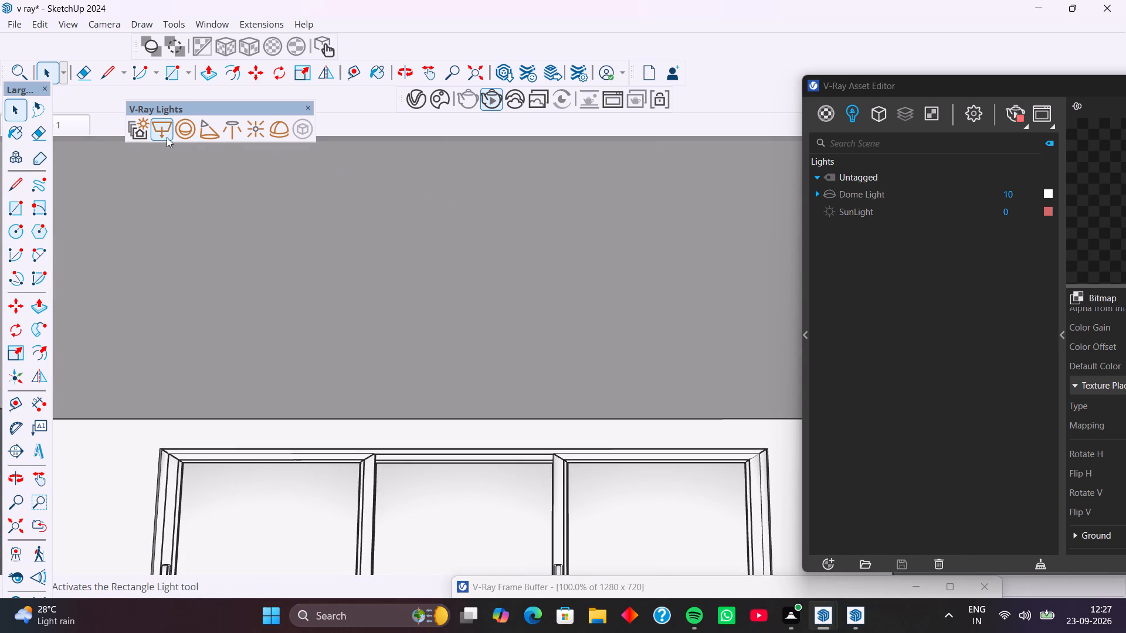
click(162, 135)
click(391, 237)
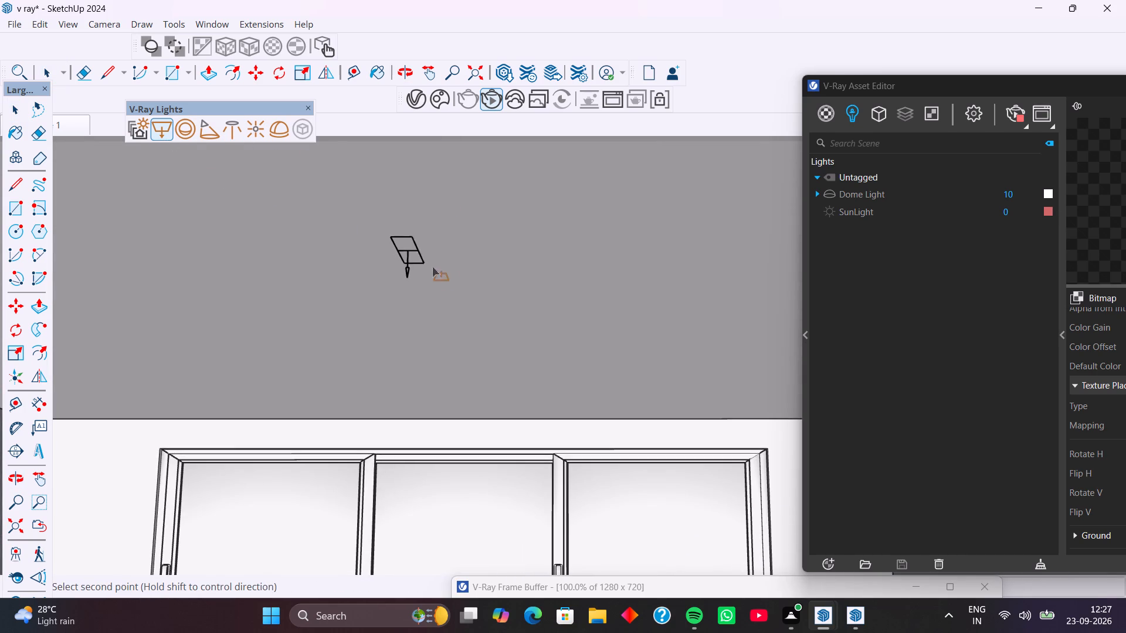
scroll(583, 312, down, 3)
shift+middle_drag(584, 314, 481, 242)
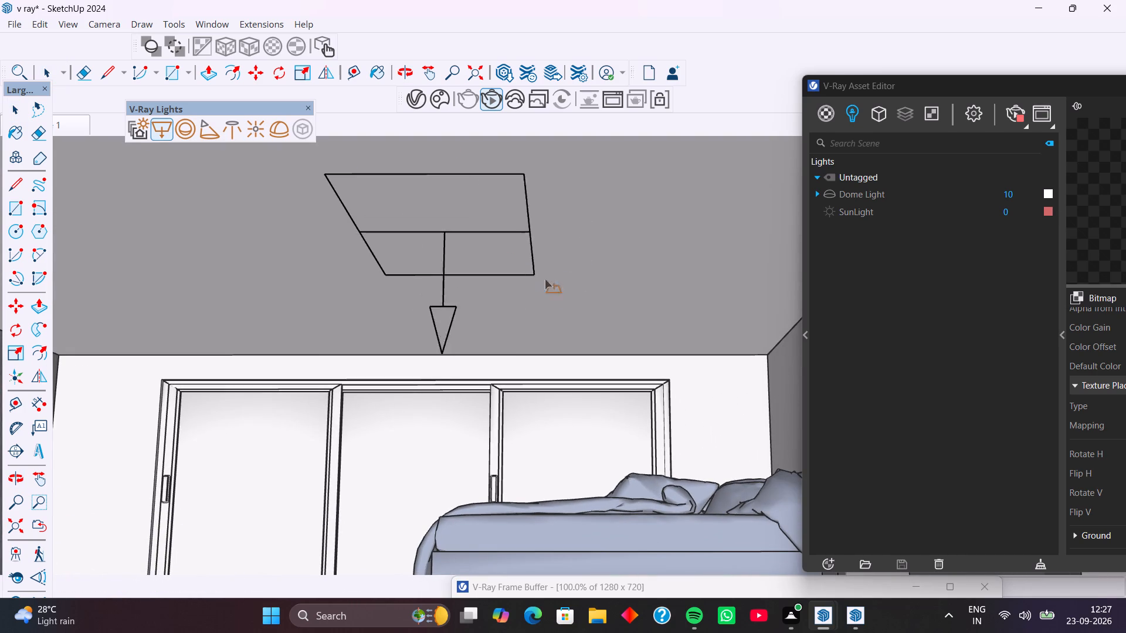
click(602, 305)
scroll(507, 226, down, 13)
middle_drag(476, 271, 489, 302)
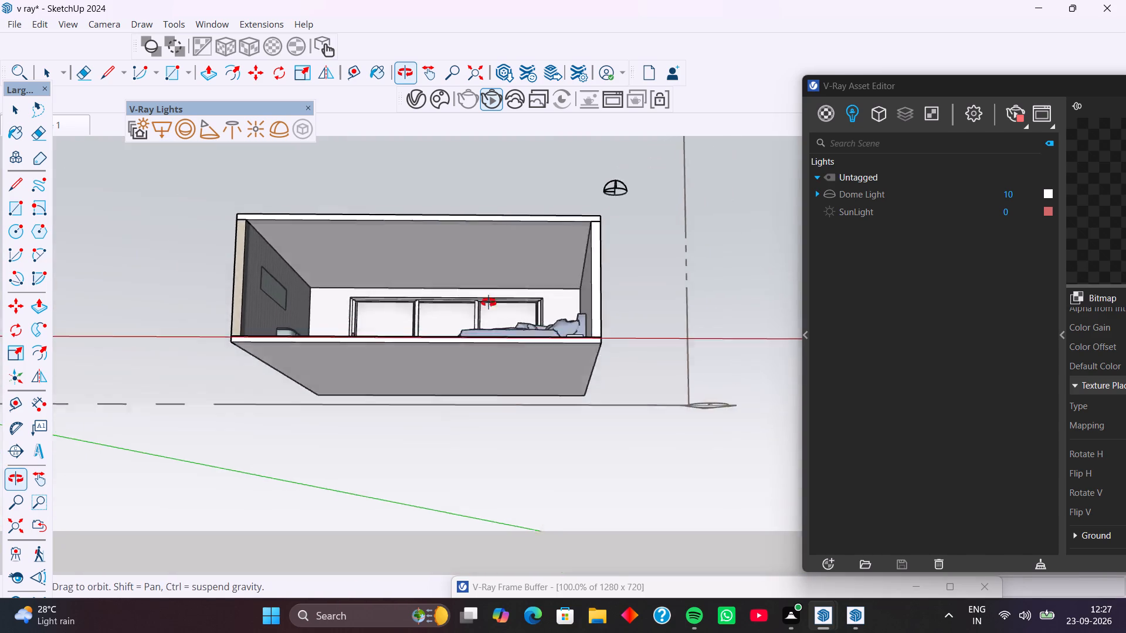
middle_drag(489, 302, 505, 400)
middle_drag(521, 290, 525, 332)
middle_drag(497, 401, 490, 349)
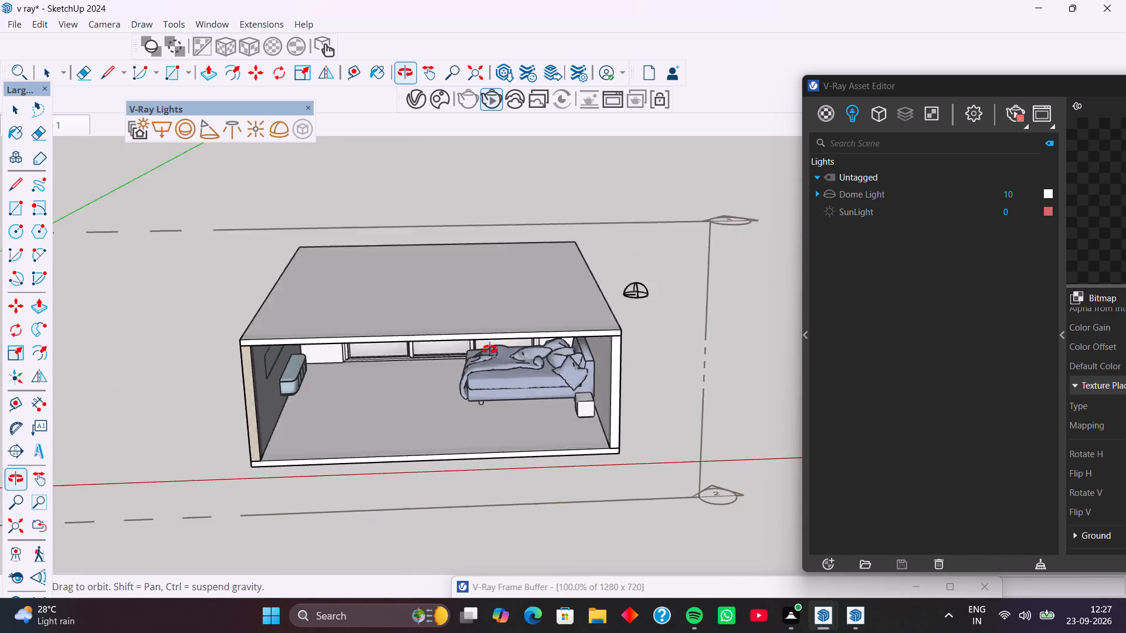
middle_drag(490, 349, 486, 182)
middle_drag(459, 254, 463, 326)
scroll(451, 300, up, 6)
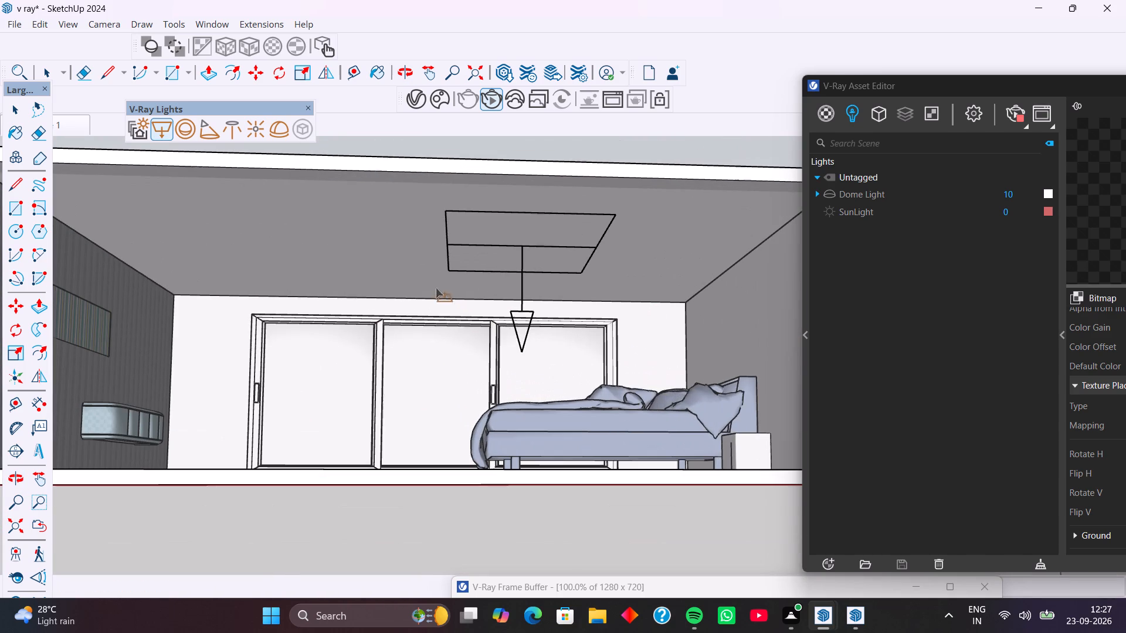
click(455, 380)
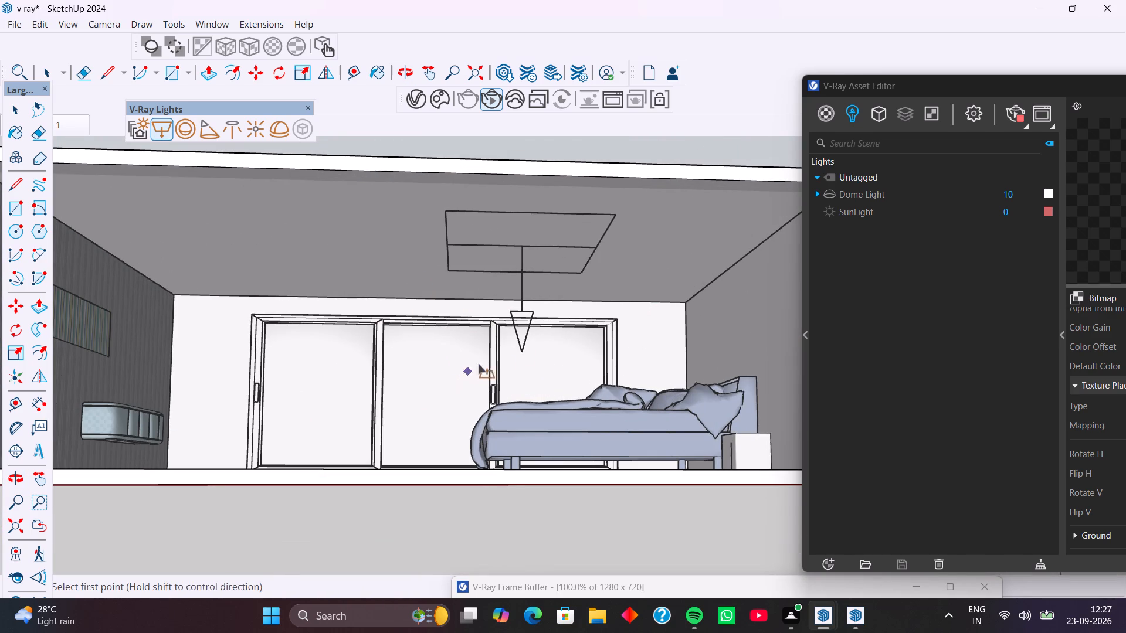
Outline a second rectangle light on the ceiling beside the first, toward the wall opposite the bed.
scroll(510, 353, down, 8)
middle_drag(485, 305, 491, 437)
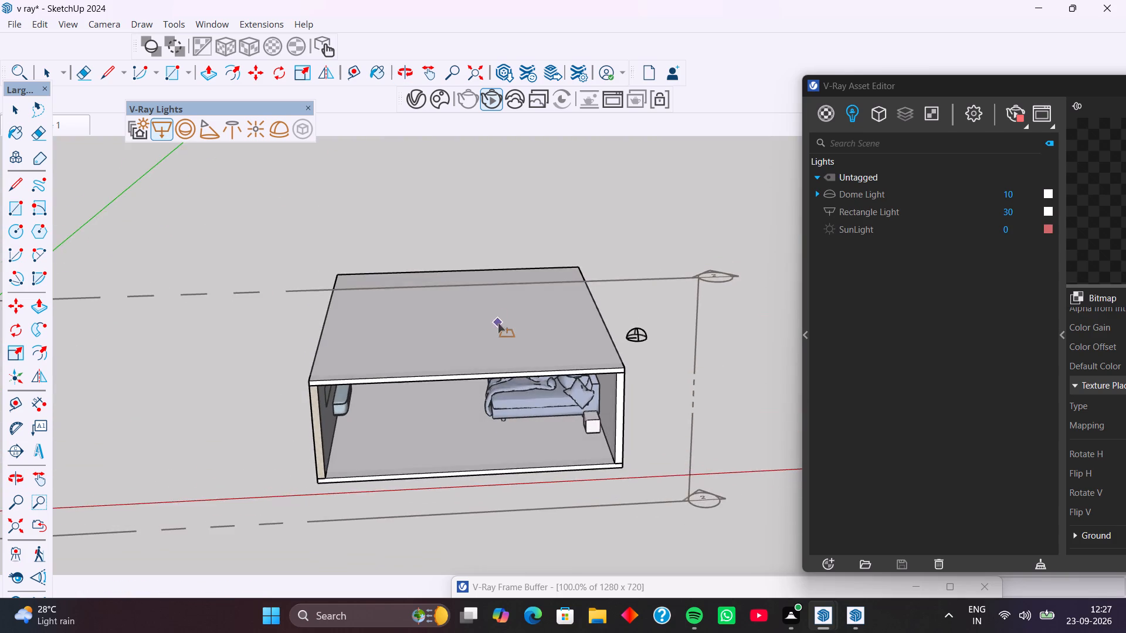
scroll(496, 323, up, 1)
middle_drag(496, 322, 479, 195)
scroll(478, 289, up, 7)
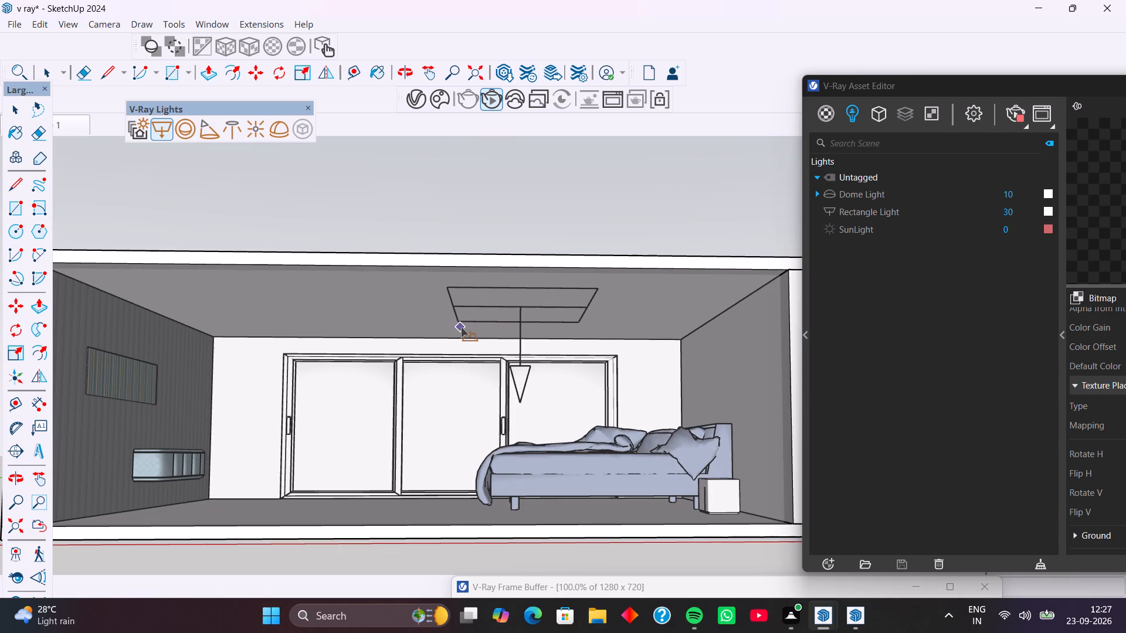
click(427, 317)
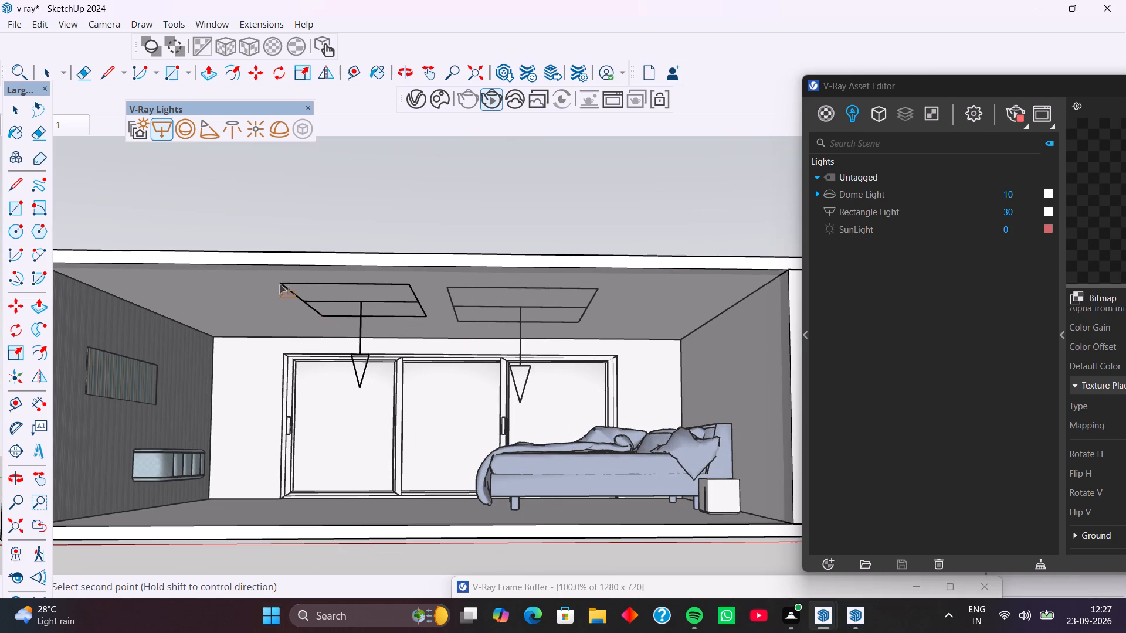
click(260, 287)
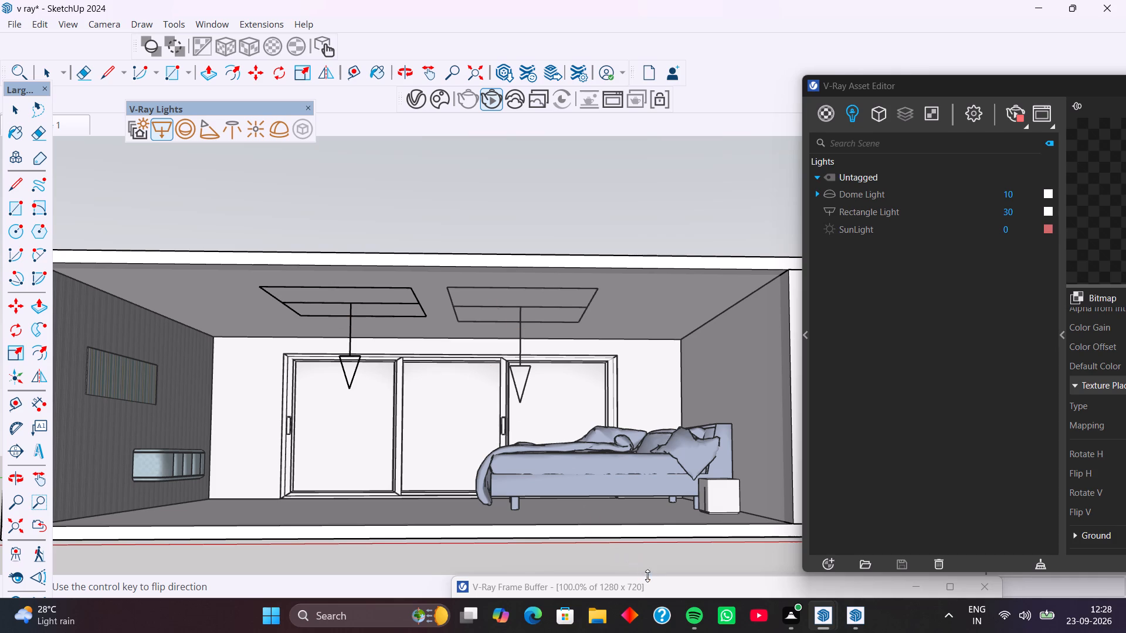
Bring the V-Ray Frame Buffer up over the model and reframe the bedroom view for the live render.
drag(664, 587, 314, 186)
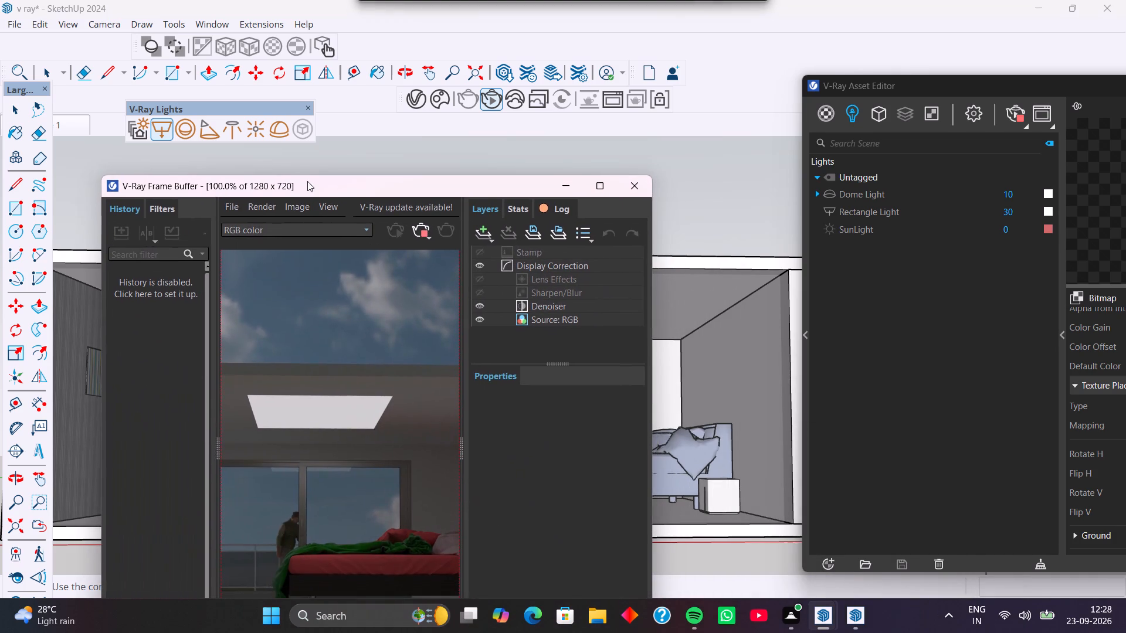
scroll(397, 384, down, 3)
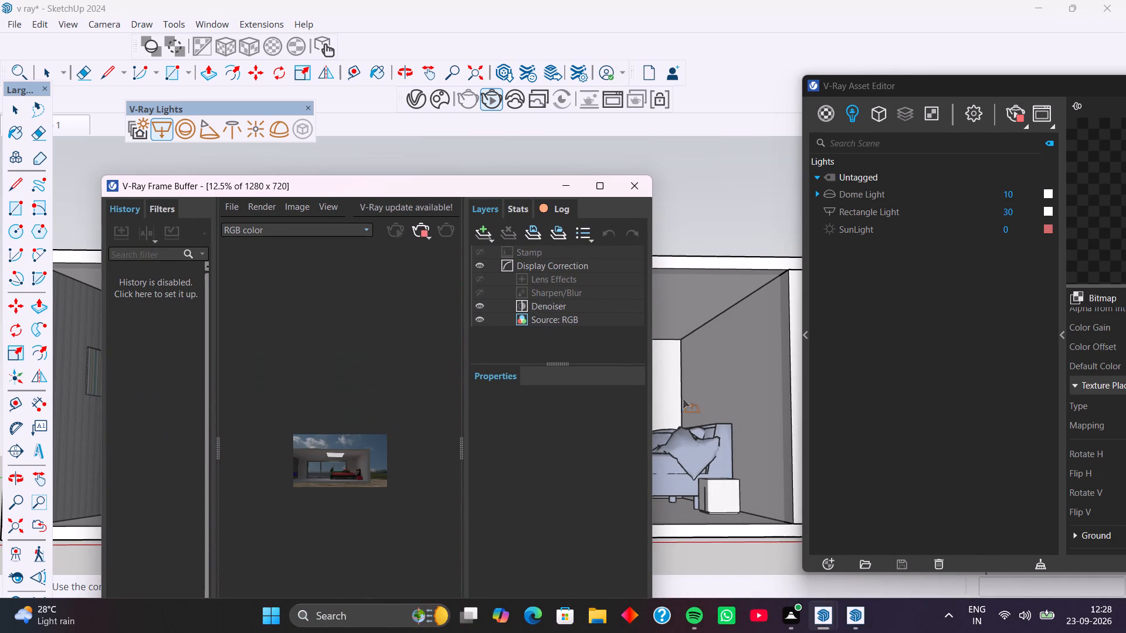
scroll(694, 399, down, 2)
scroll(696, 401, up, 3)
scroll(696, 407, down, 2)
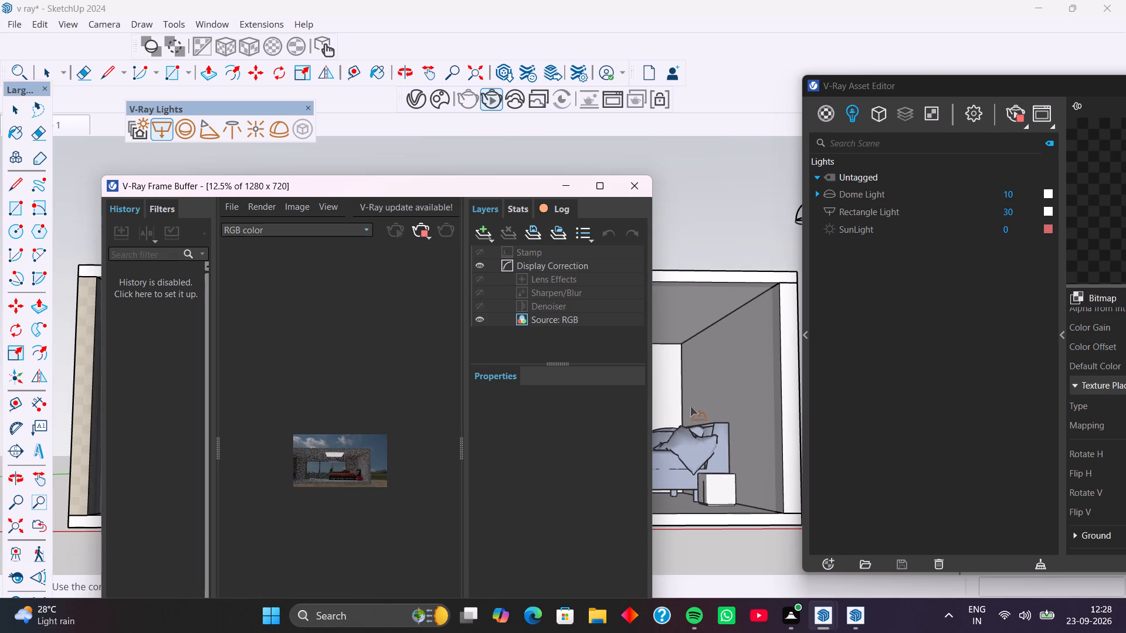
shift+middle_drag(685, 402, 776, 412)
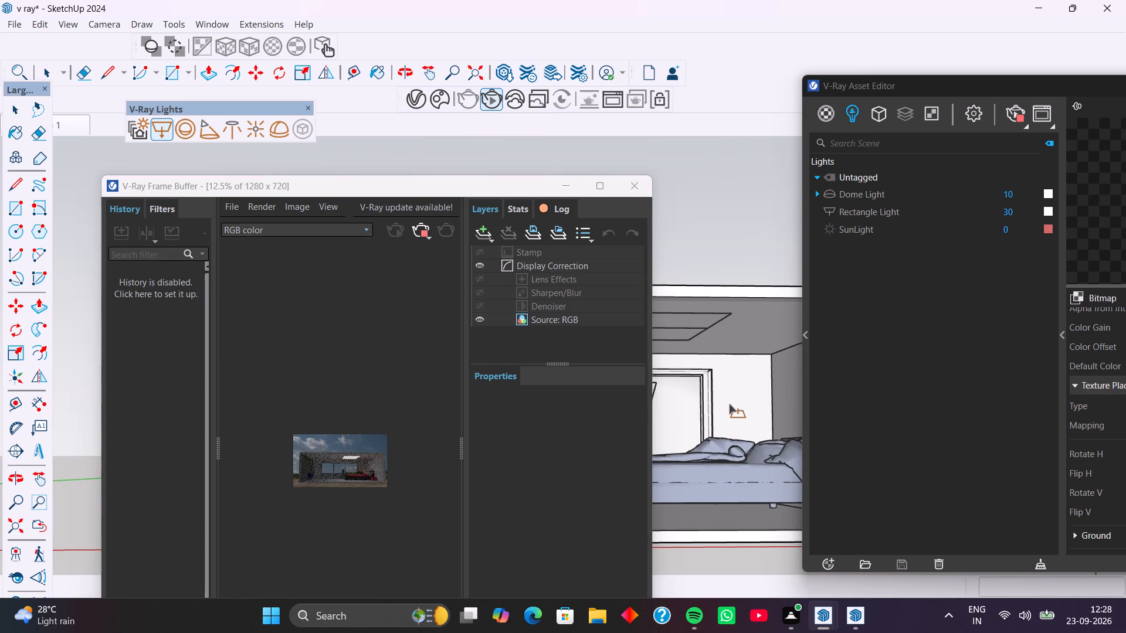
middle_drag(729, 404, 704, 409)
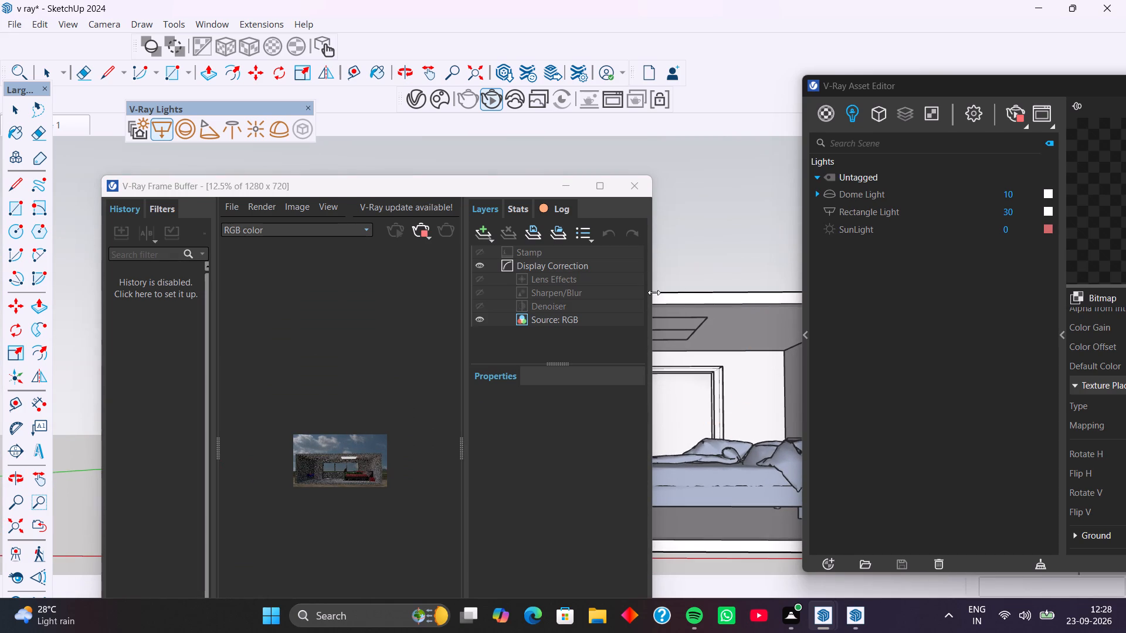
scroll(698, 340, up, 3)
middle_drag(700, 344, 755, 354)
middle_drag(747, 358, 737, 359)
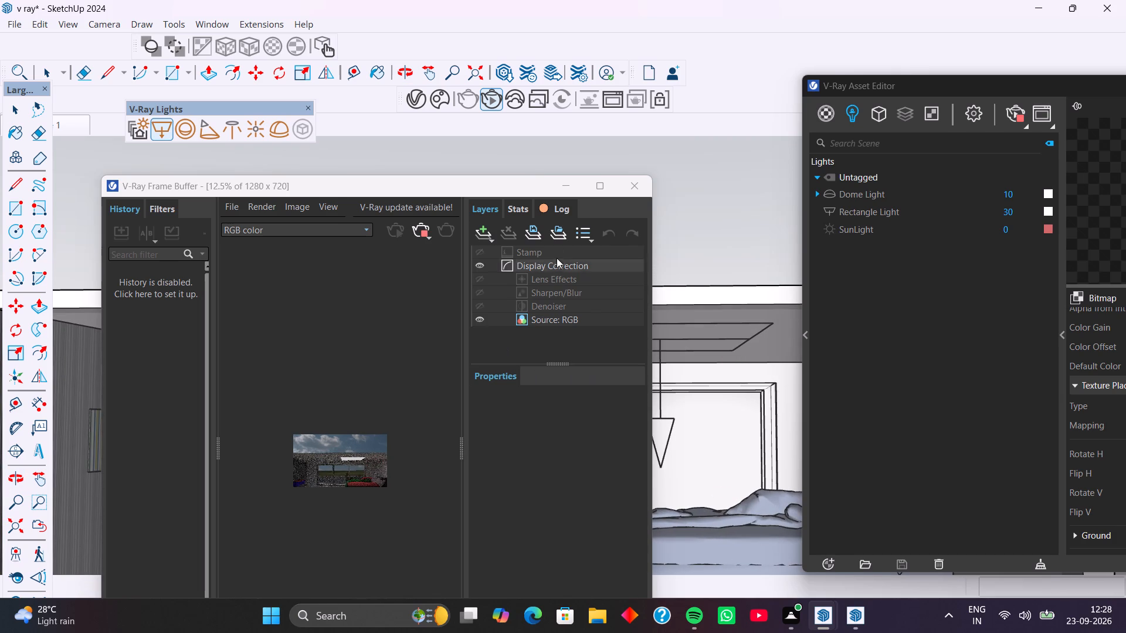
Stop and restart the interactive render, and inspect the rectangle light's effect at closer zoom.
click(421, 228)
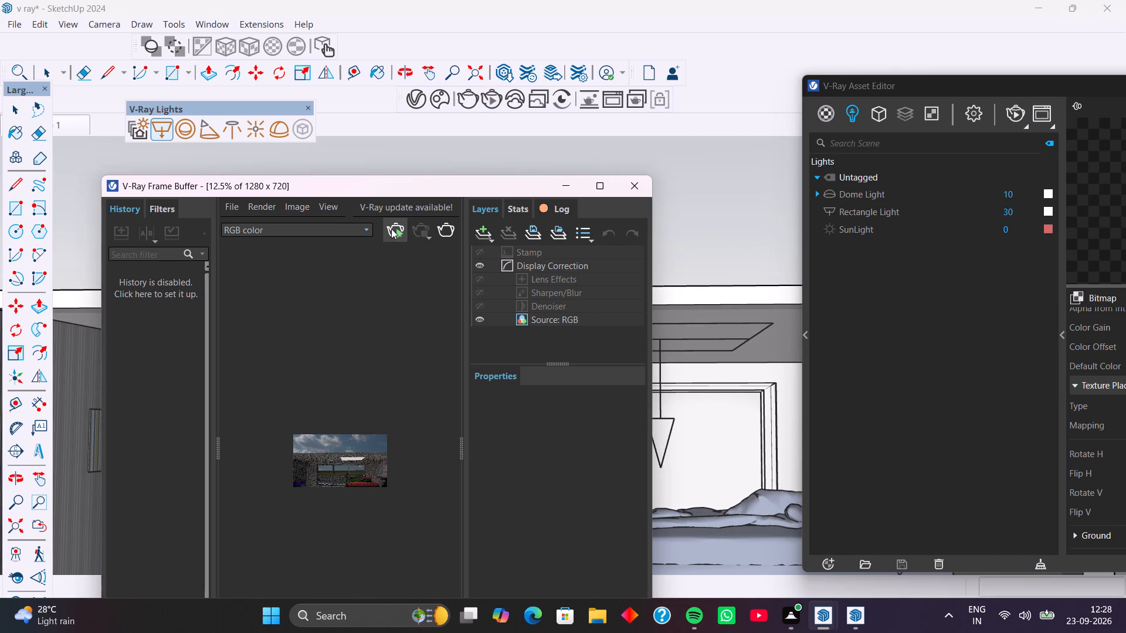
click(391, 229)
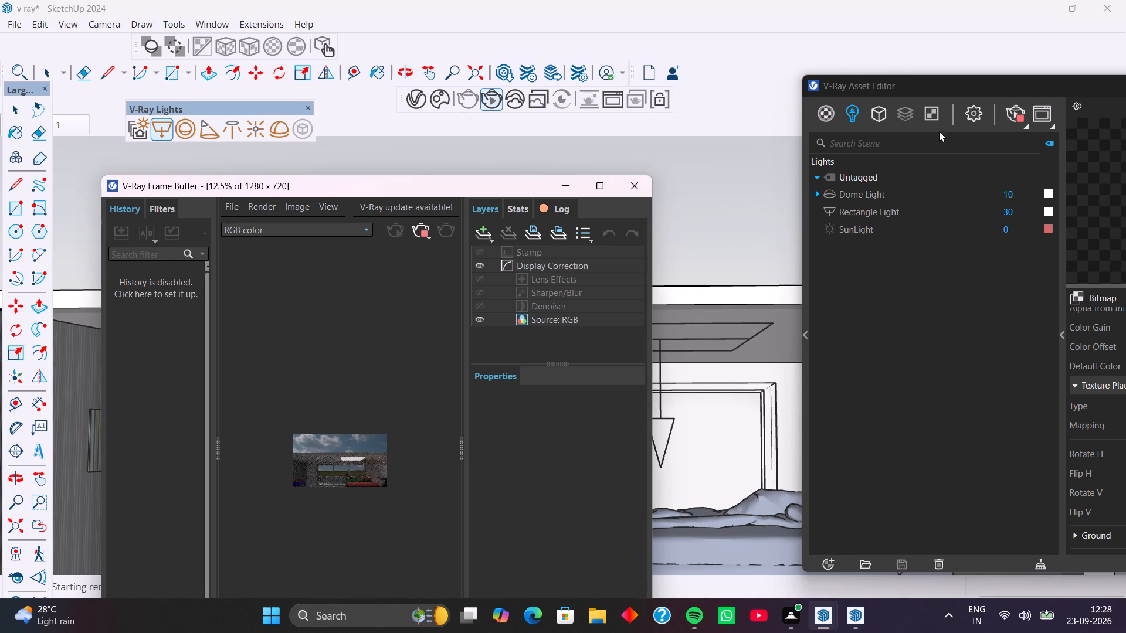
click(1022, 127)
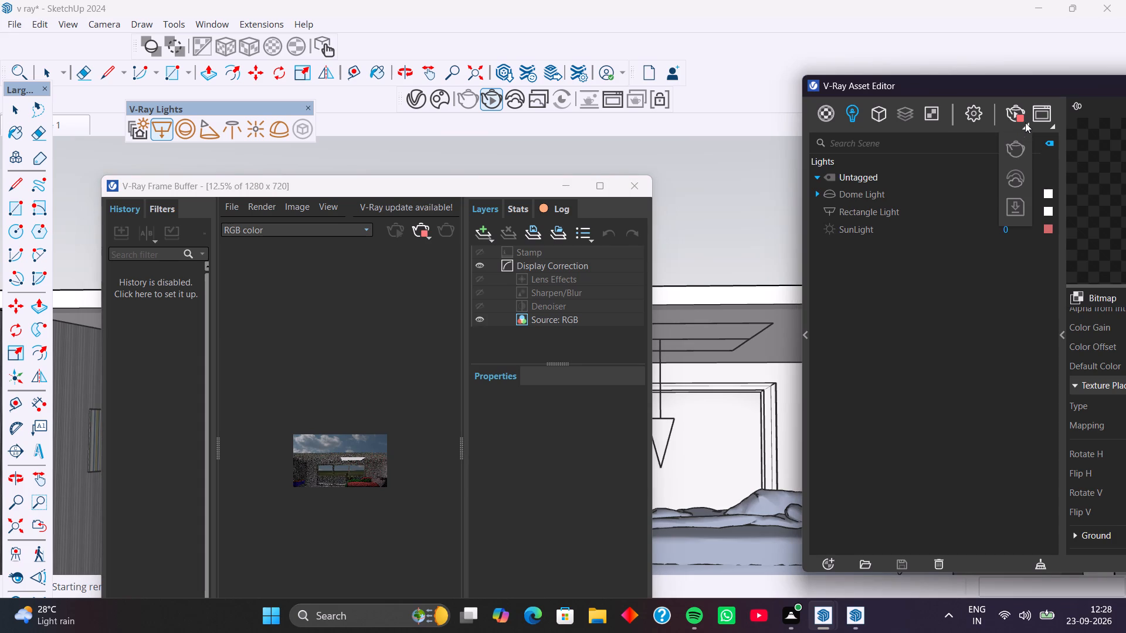
click(1025, 122)
click(1038, 115)
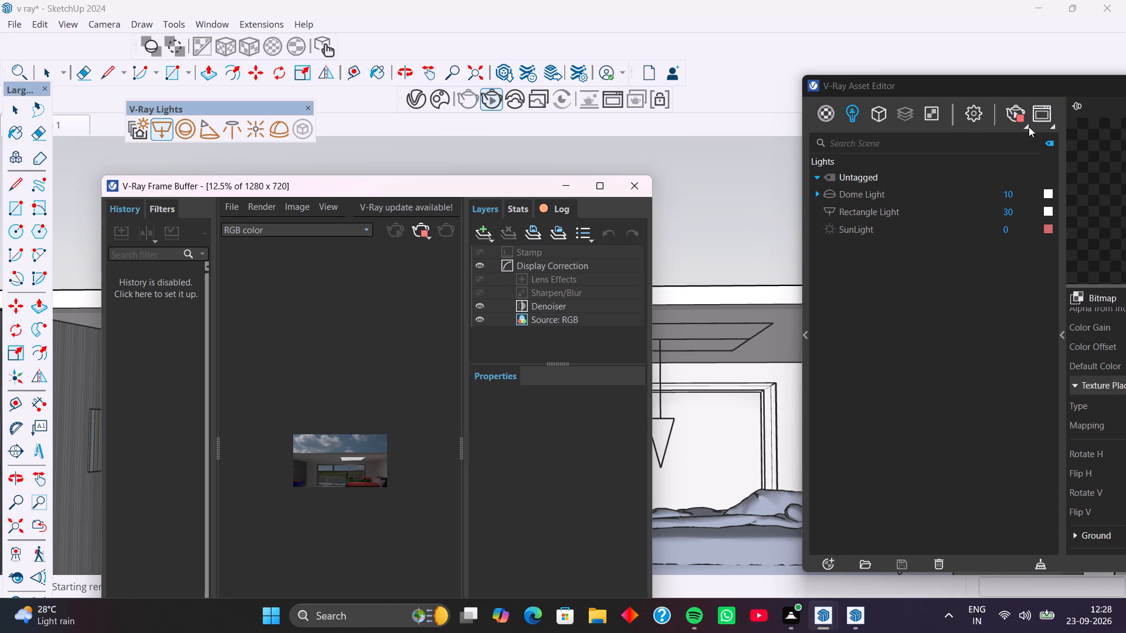
click(1012, 112)
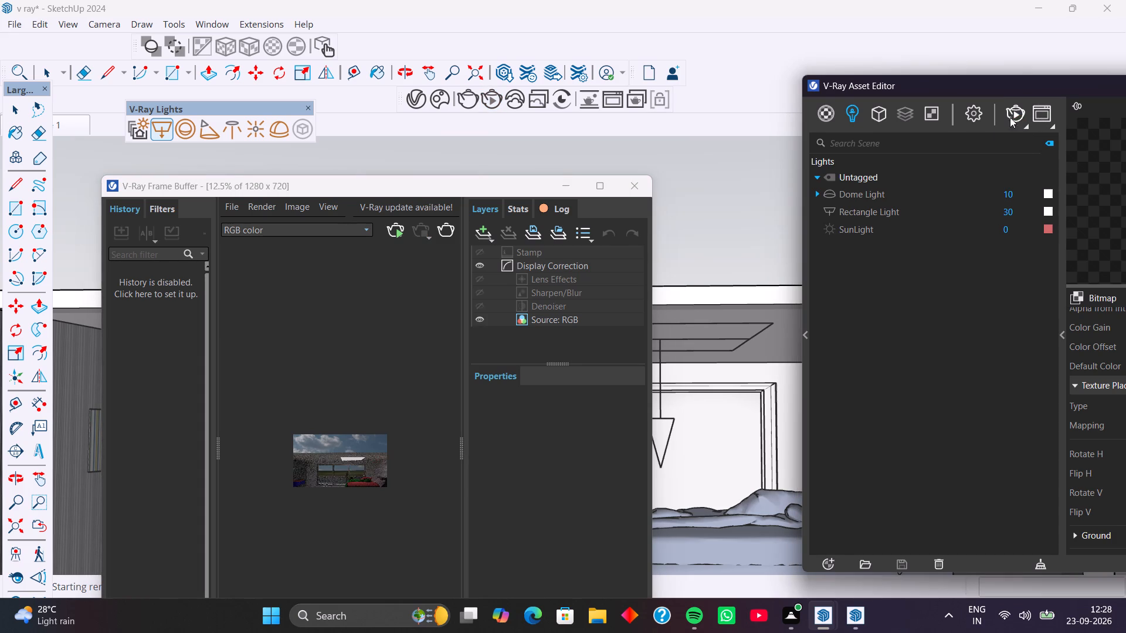
click(1012, 111)
click(1040, 113)
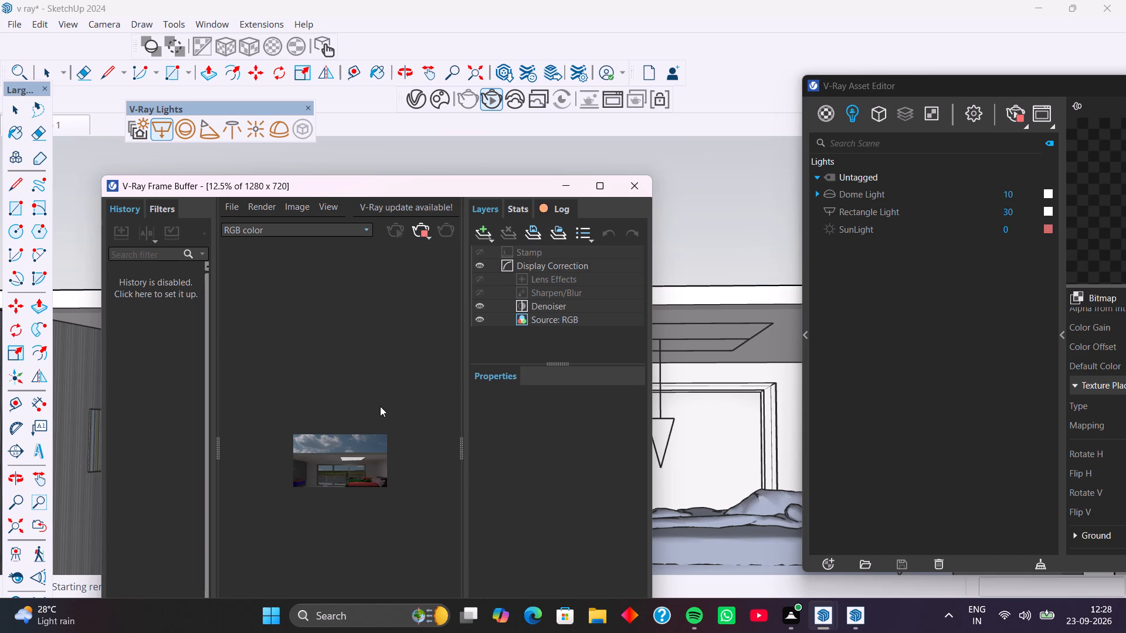
scroll(357, 462, up, 4)
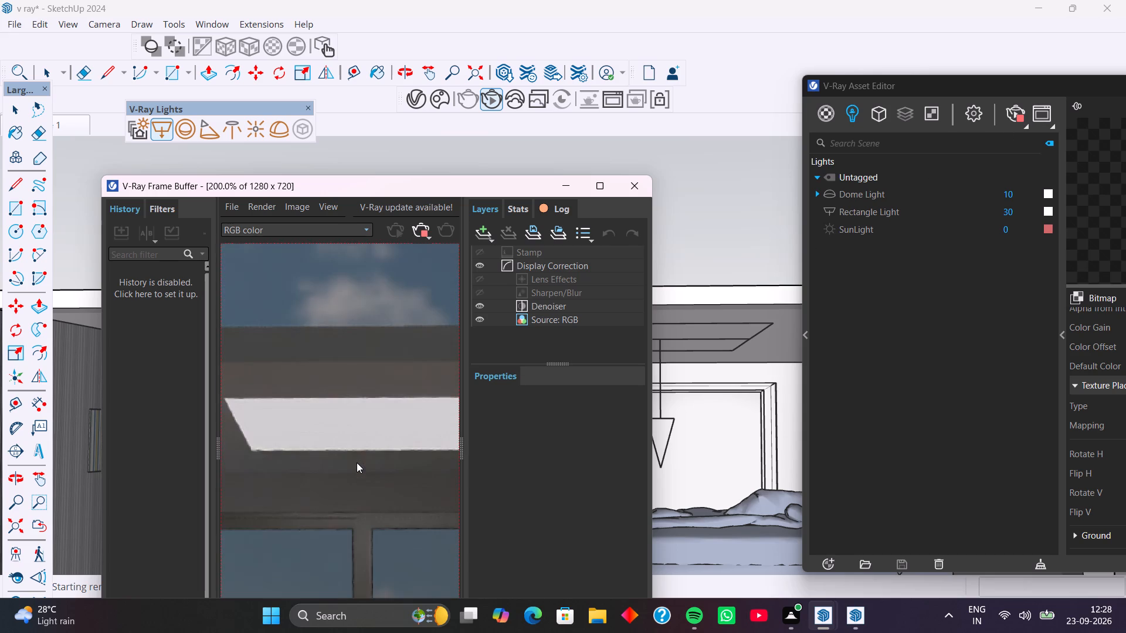
scroll(357, 466, down, 2)
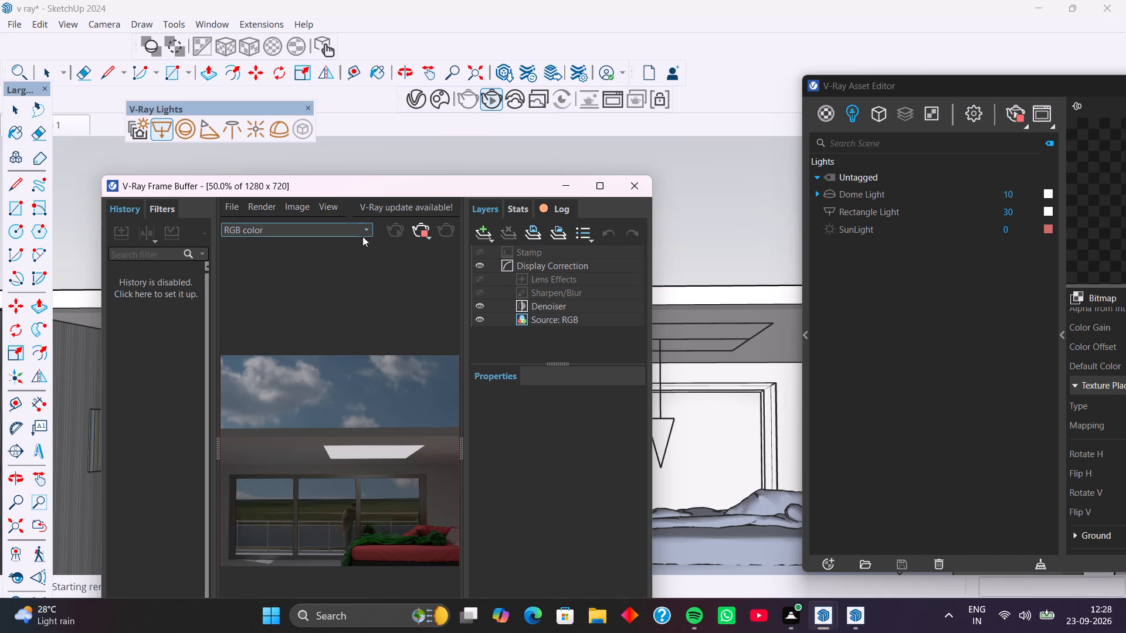
Open the Lens Effects layer's properties in the V-Ray Frame Buffer and look through its settings.
right_drag(534, 279, 519, 284)
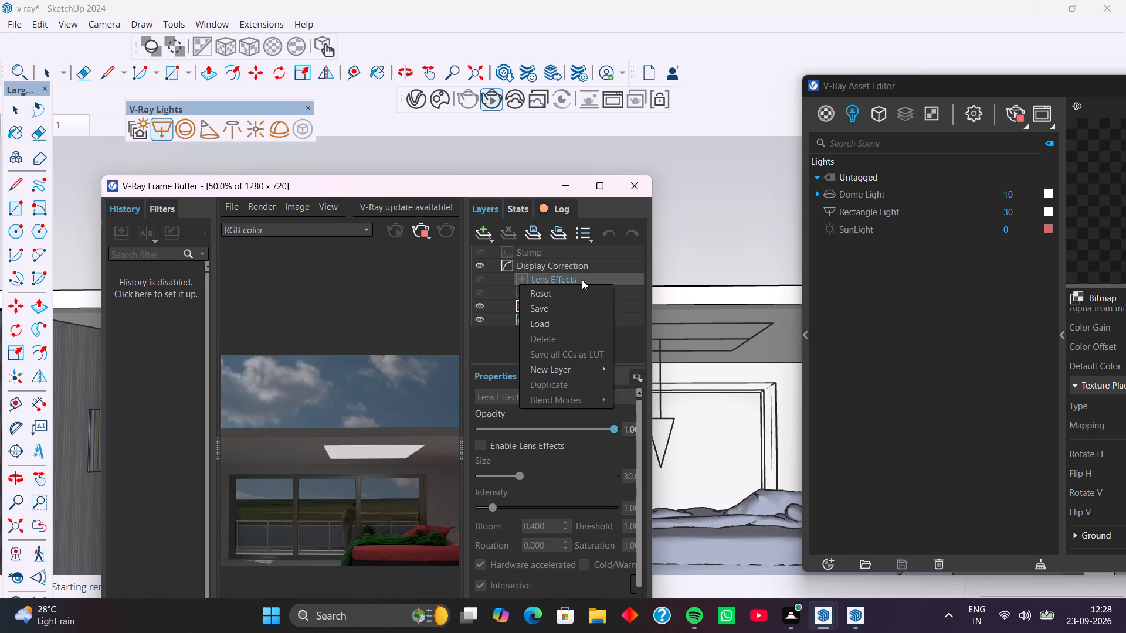
click(582, 280)
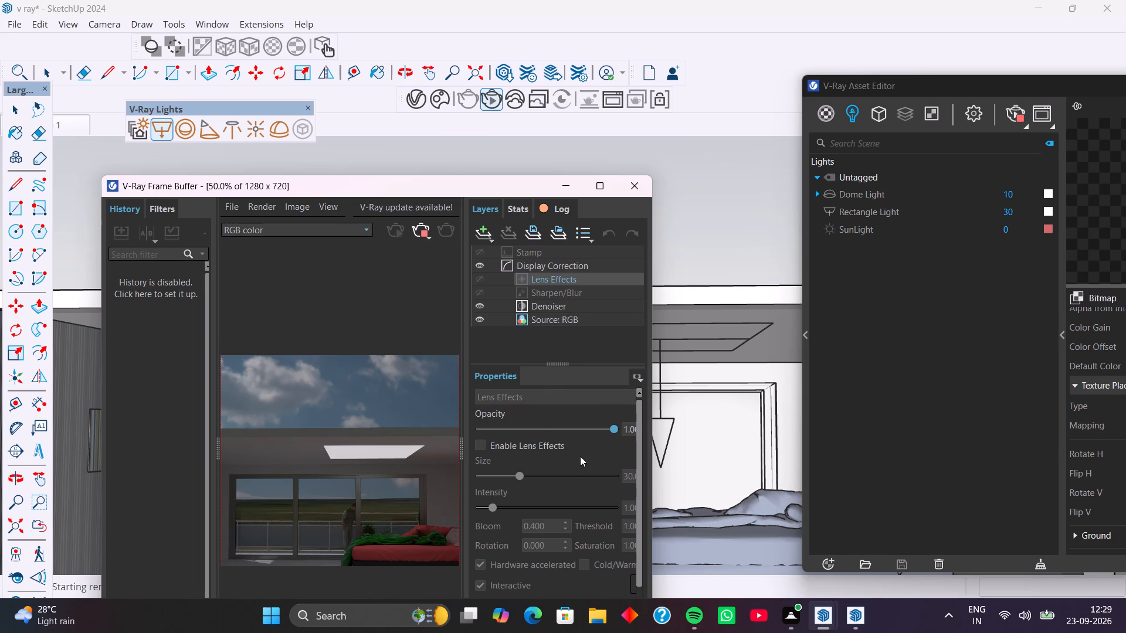
scroll(579, 456, down, 4)
scroll(576, 447, up, 3)
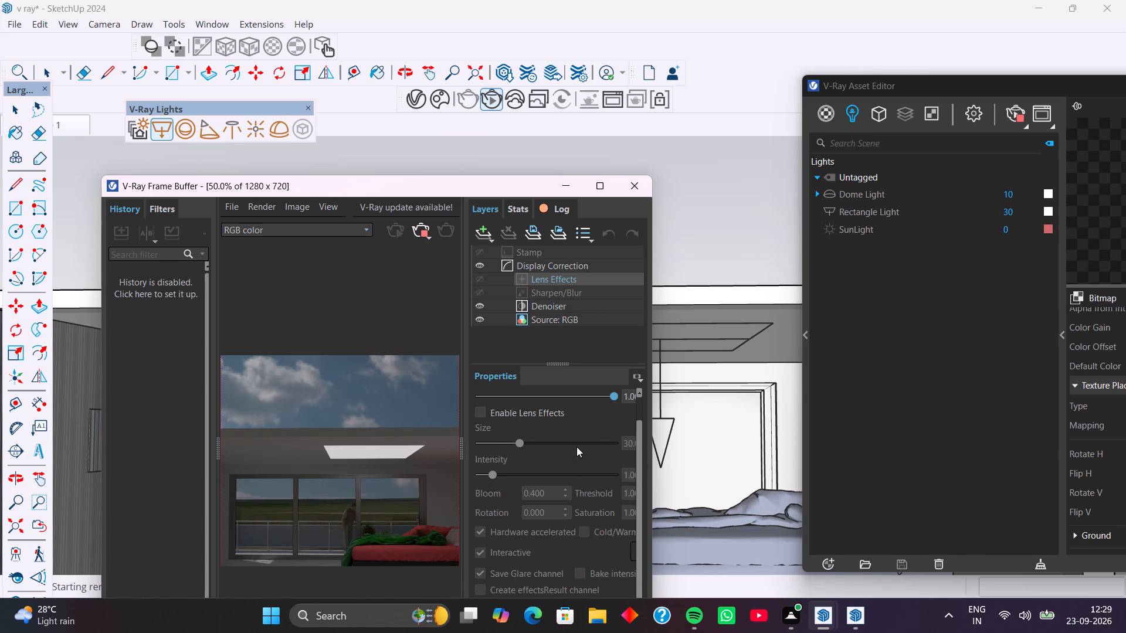
scroll(575, 447, up, 5)
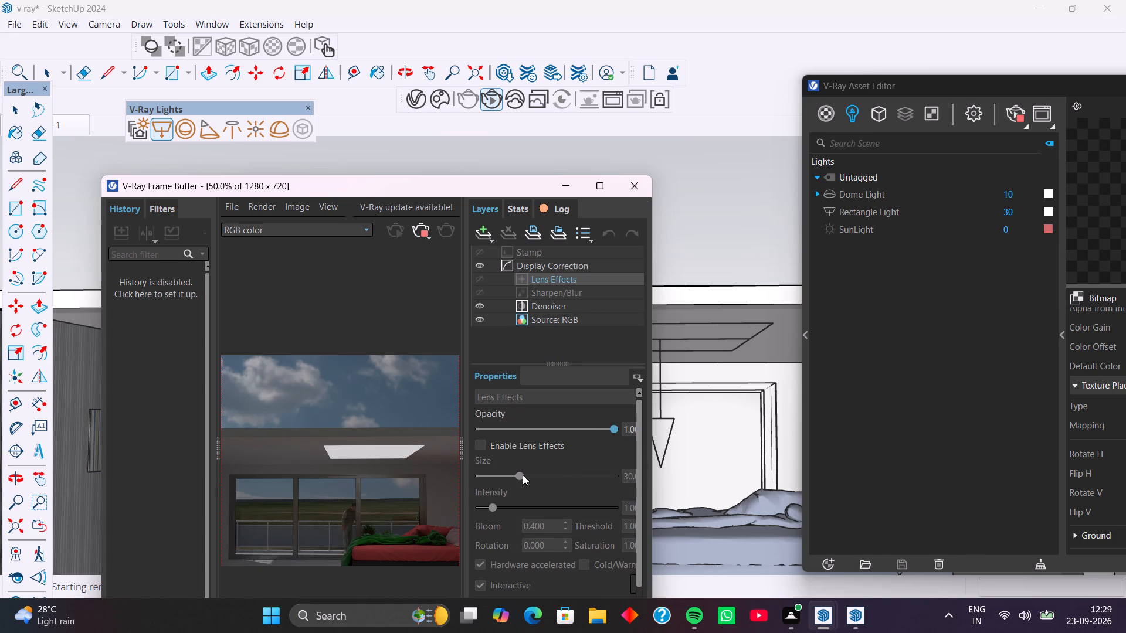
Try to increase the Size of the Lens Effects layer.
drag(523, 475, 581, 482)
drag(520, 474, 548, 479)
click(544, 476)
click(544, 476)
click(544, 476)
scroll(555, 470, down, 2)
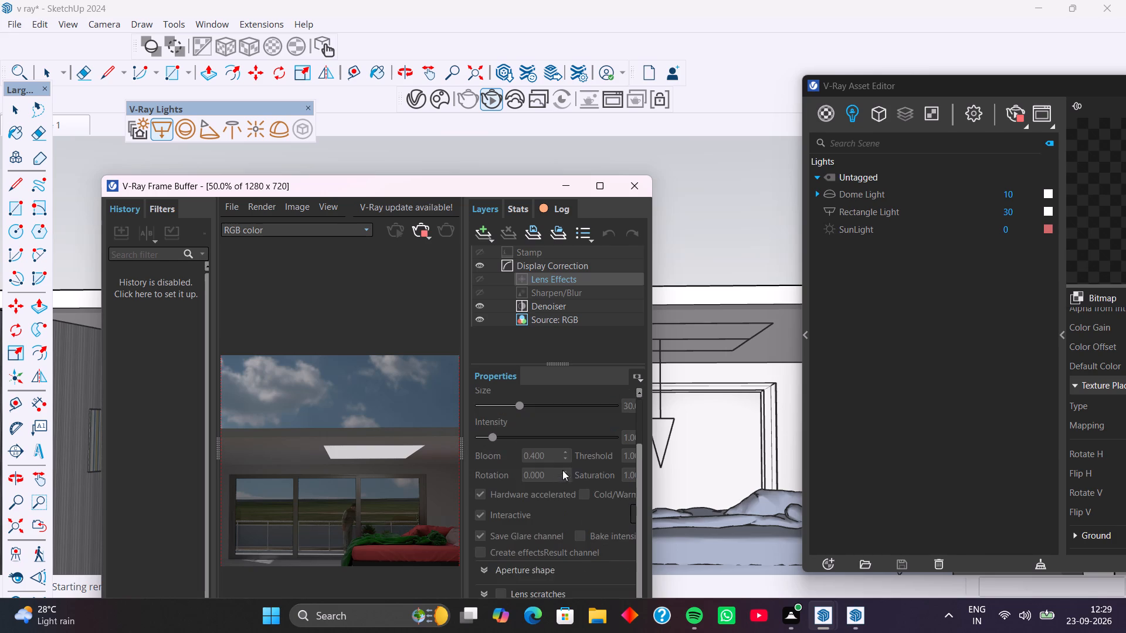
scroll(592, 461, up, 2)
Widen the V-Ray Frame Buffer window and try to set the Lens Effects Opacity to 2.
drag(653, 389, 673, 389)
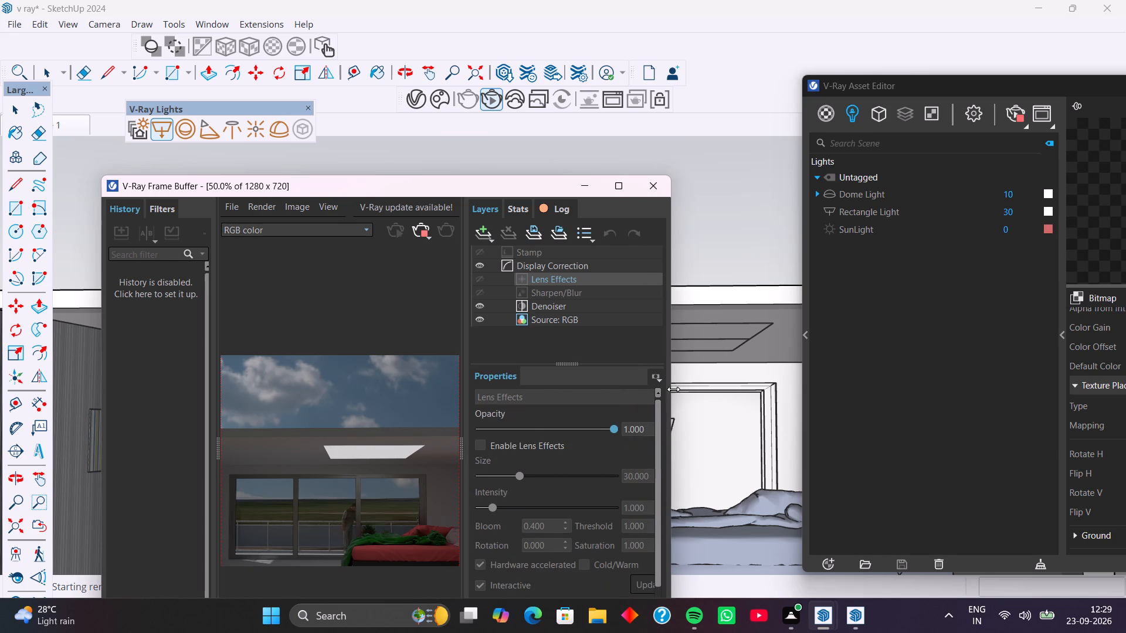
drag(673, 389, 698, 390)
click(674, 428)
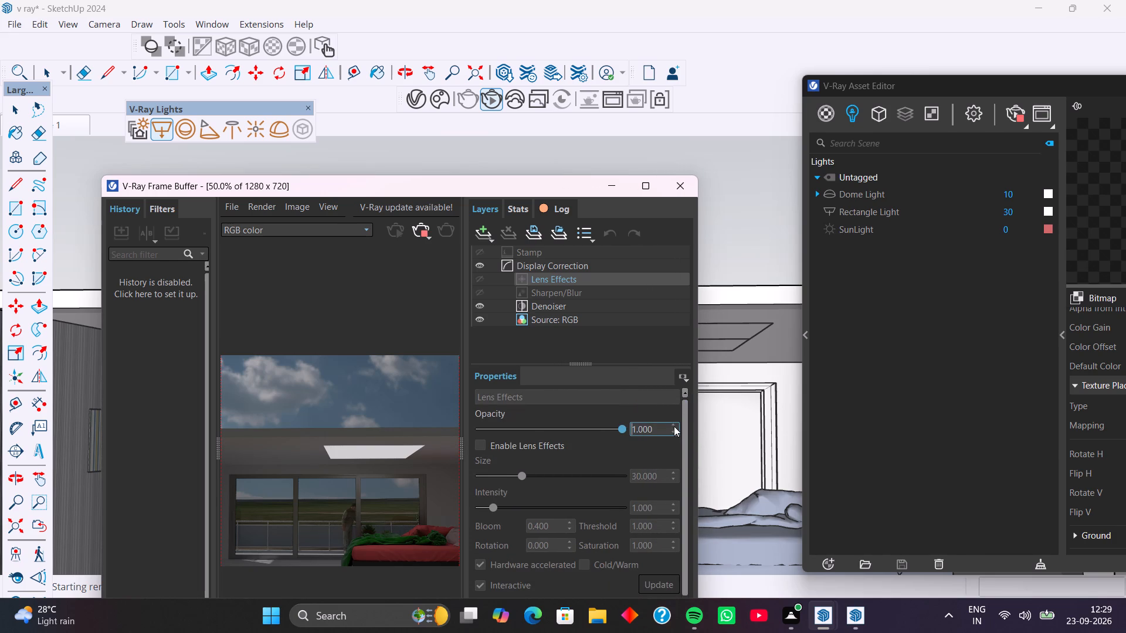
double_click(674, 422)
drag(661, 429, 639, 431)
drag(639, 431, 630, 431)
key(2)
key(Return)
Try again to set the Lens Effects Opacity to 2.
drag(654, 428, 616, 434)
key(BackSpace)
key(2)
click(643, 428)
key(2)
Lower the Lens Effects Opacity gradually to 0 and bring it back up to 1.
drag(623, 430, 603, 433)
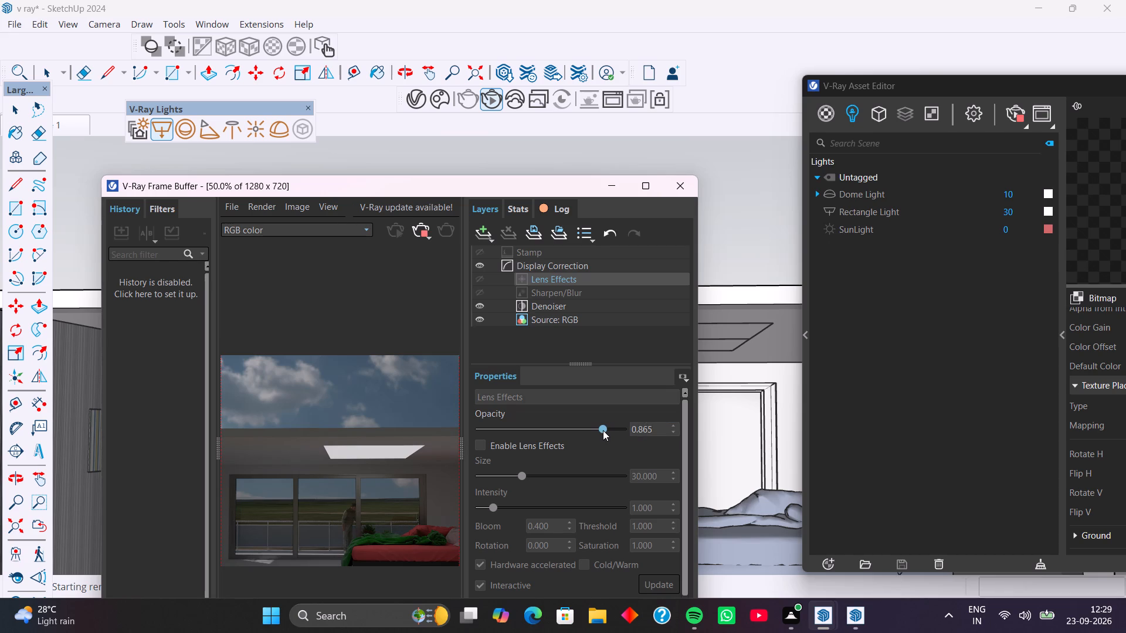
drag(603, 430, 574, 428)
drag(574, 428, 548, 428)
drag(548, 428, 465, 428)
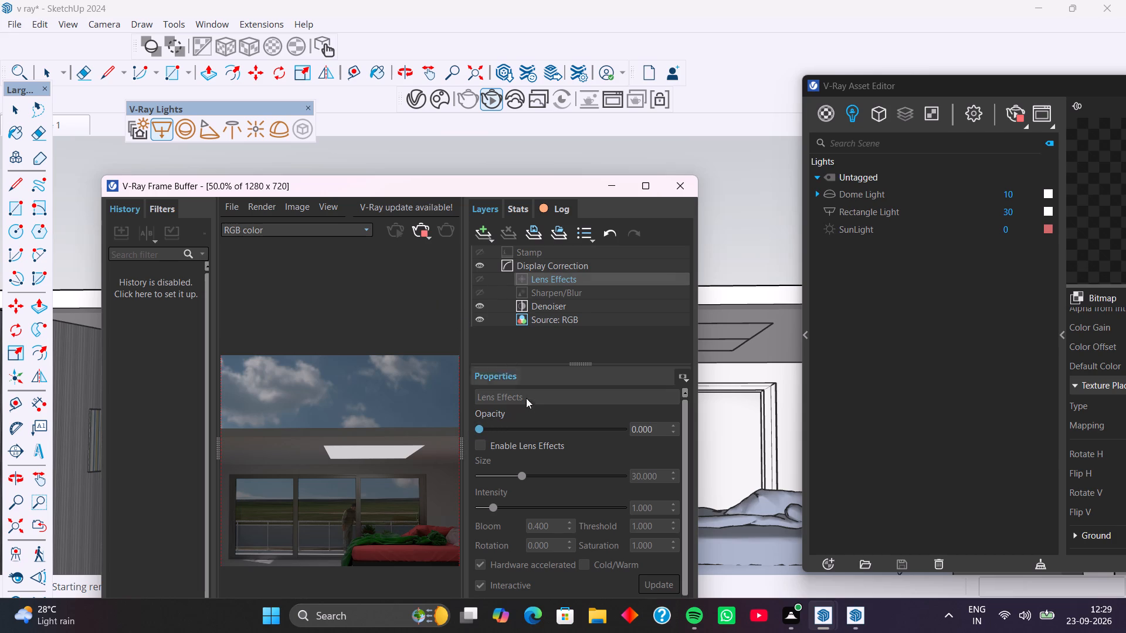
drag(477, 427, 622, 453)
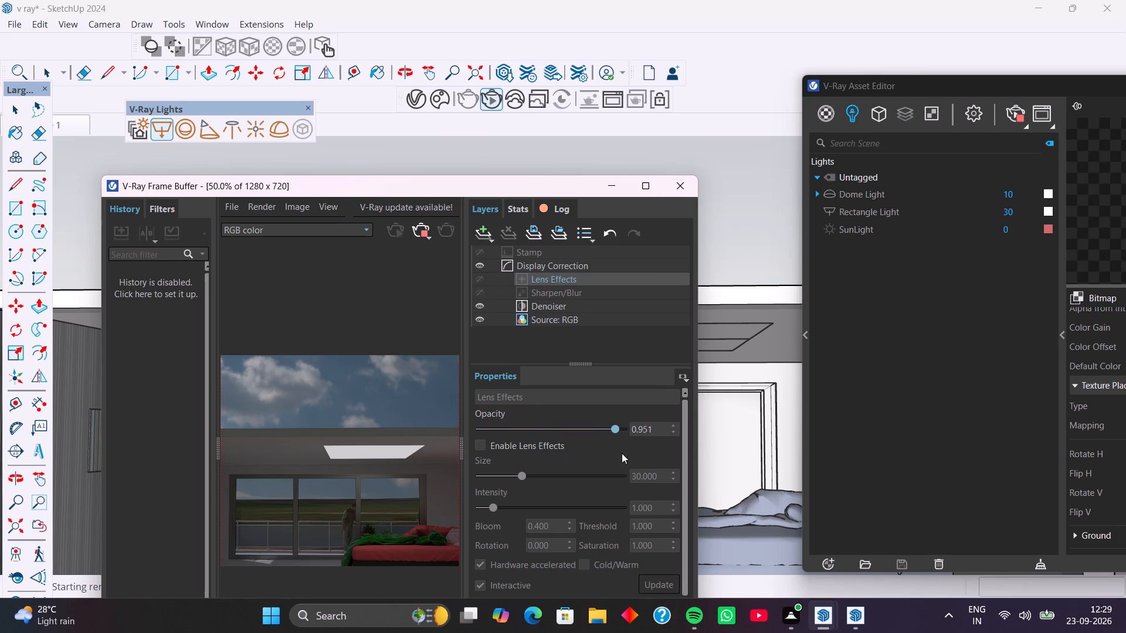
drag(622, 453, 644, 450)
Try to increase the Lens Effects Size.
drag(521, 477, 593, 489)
Look through the remaining Lens Effects settings and the Denoiser and Display Correction layer properties.
scroll(628, 423, down, 6)
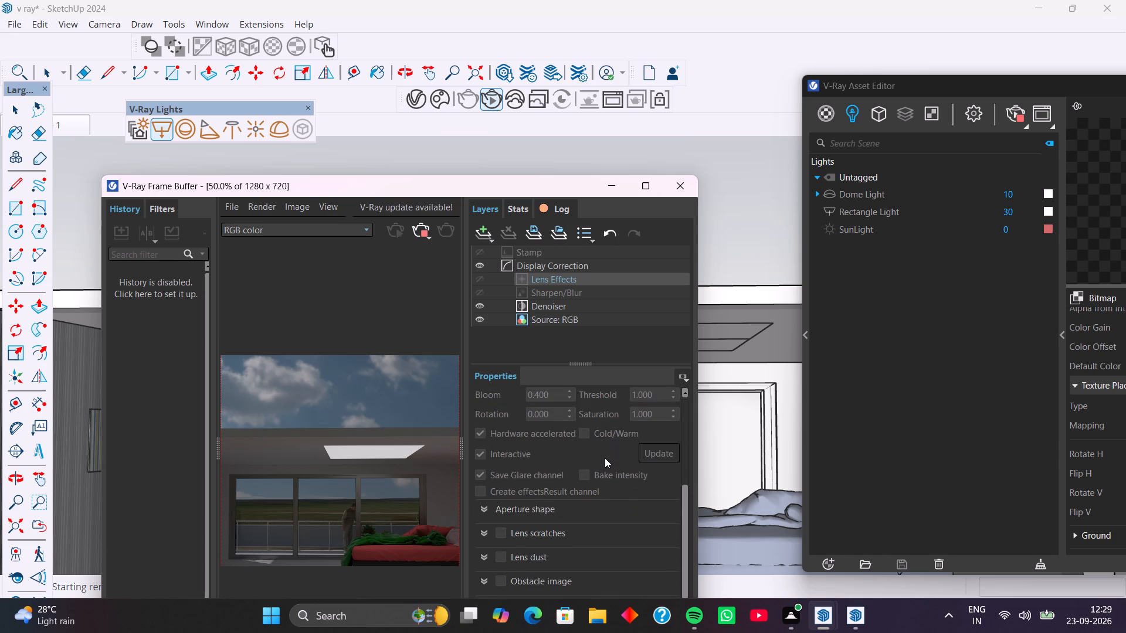
scroll(605, 458, down, 1)
scroll(589, 495, up, 12)
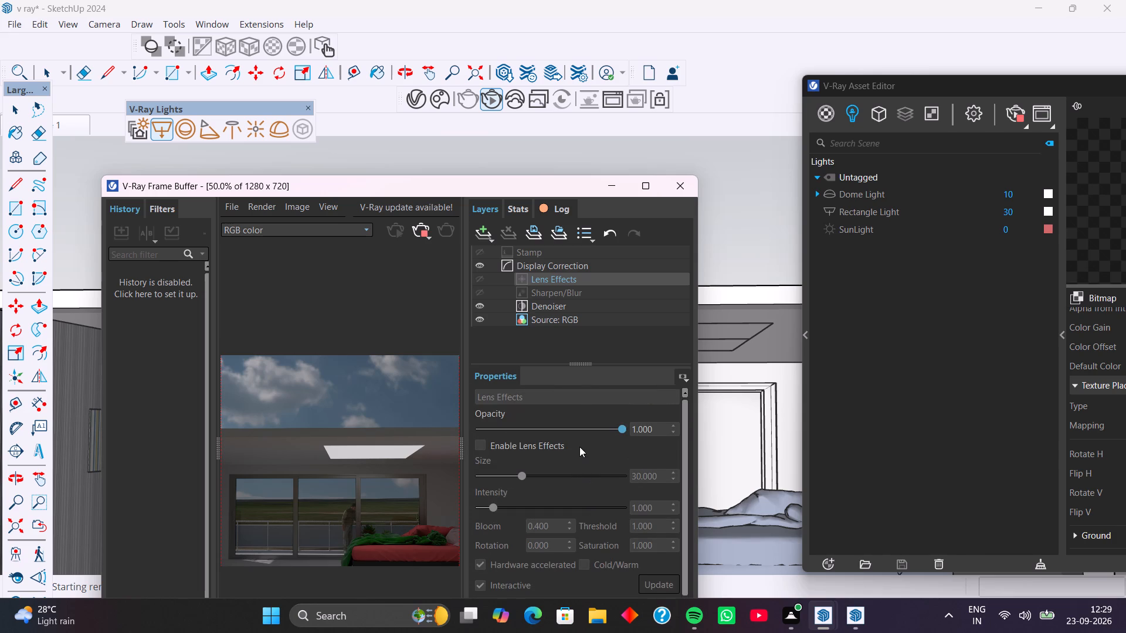
scroll(579, 447, up, 5)
click(572, 308)
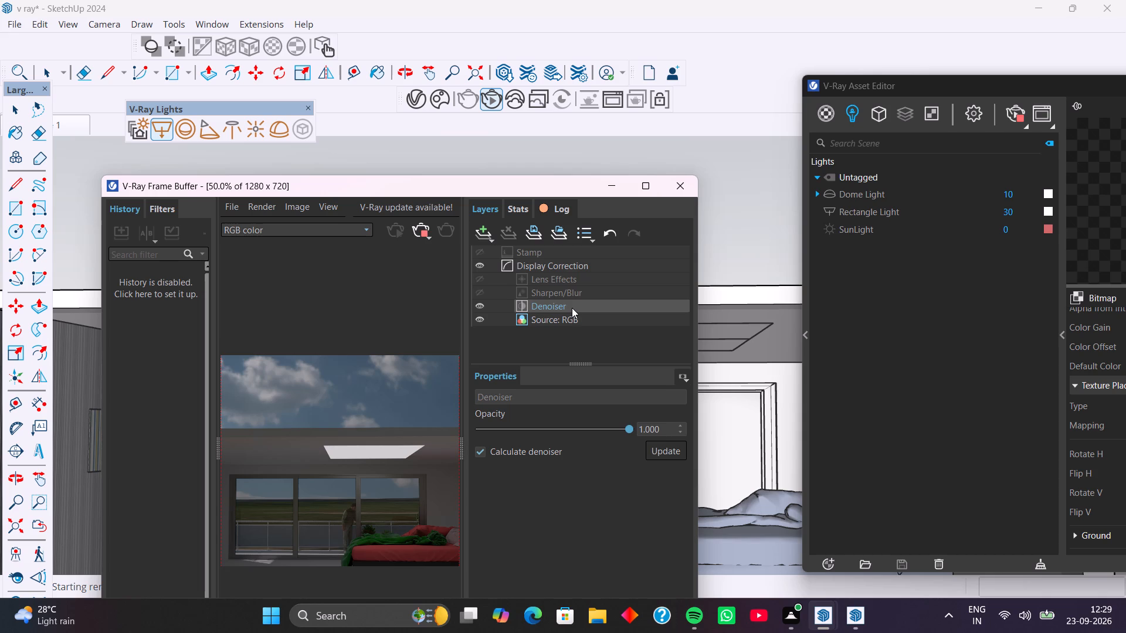
click(579, 270)
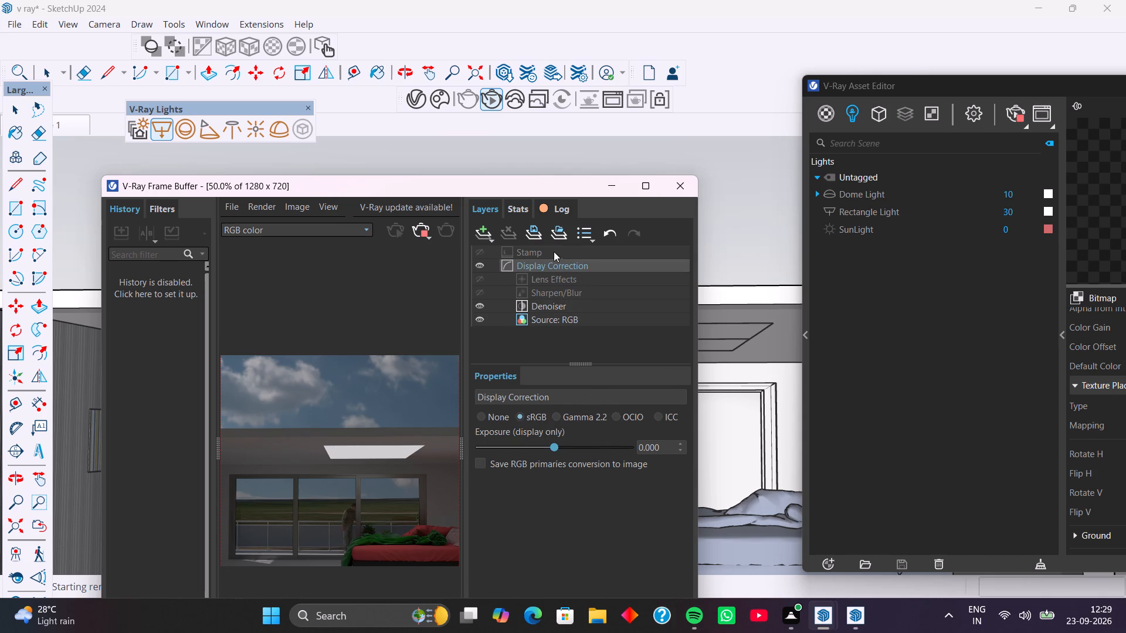
click(533, 232)
click(647, 207)
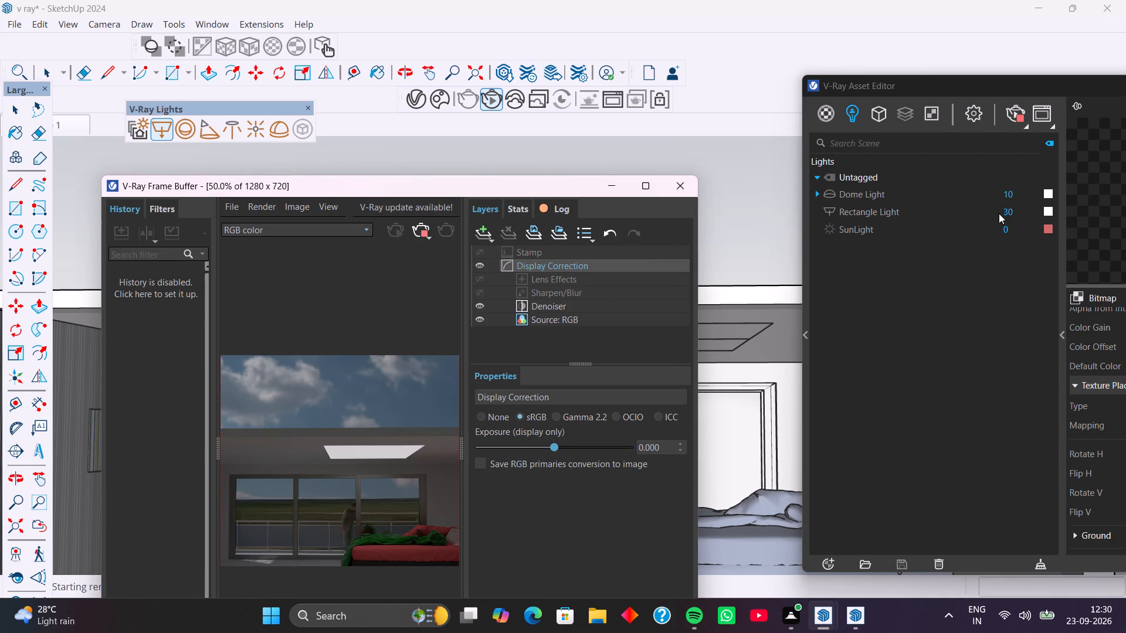
Place the Frame Buffer and Asset Editor side by side and raise the Rectangle Light's intensity to 69.6, testing values up to 100.
click(903, 211)
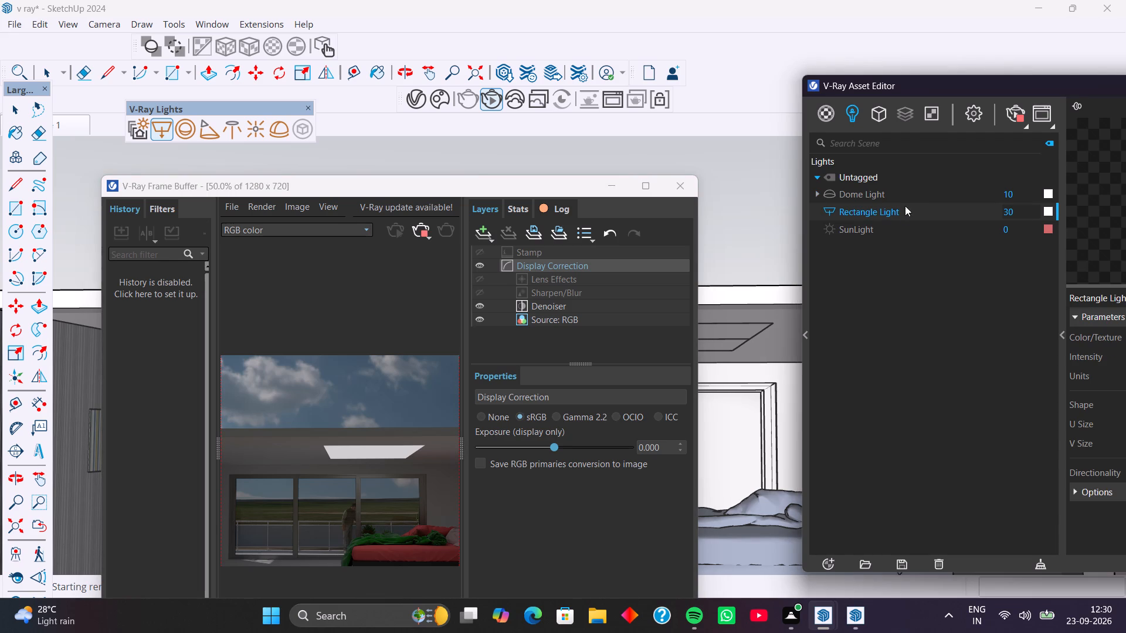
drag(385, 187, 361, 127)
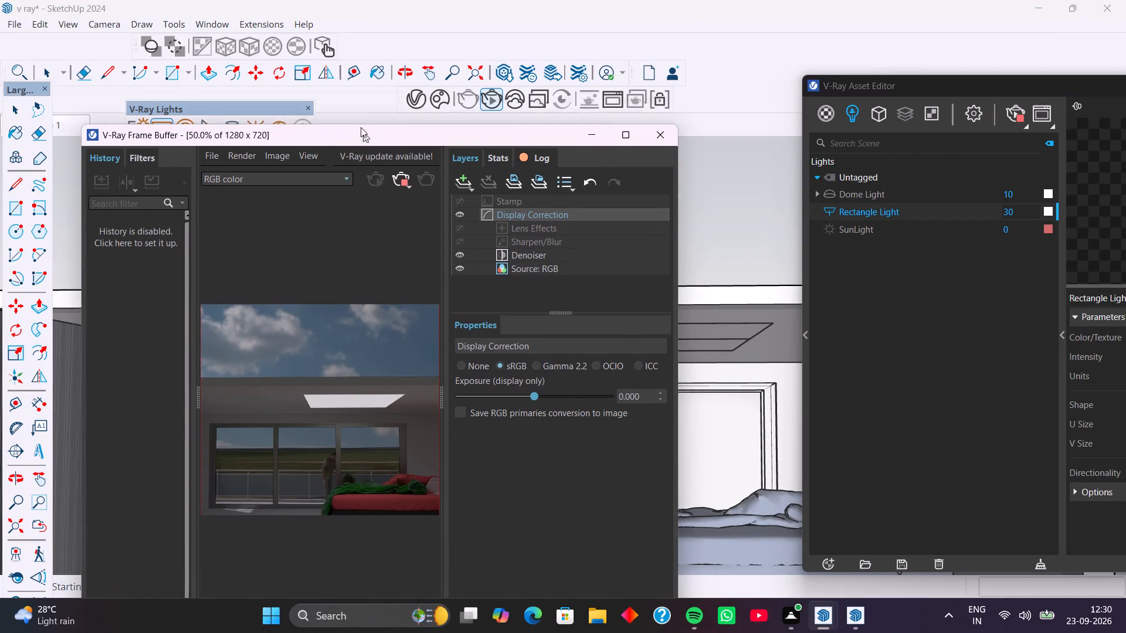
drag(361, 127, 330, 44)
drag(989, 85, 818, 53)
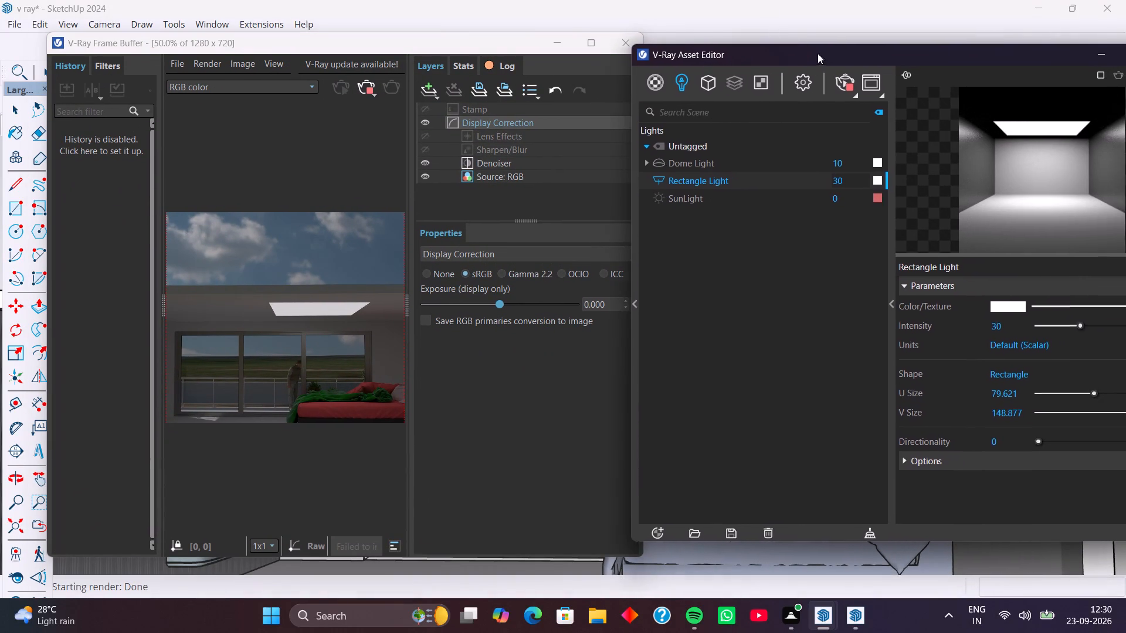
drag(818, 53, 801, 54)
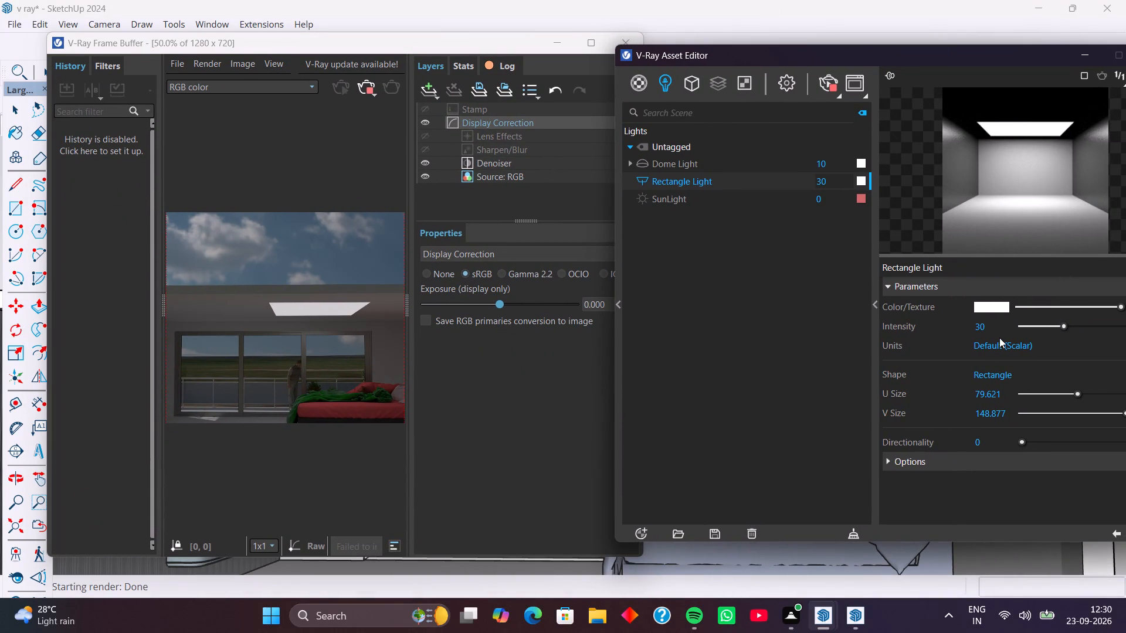
scroll(1006, 370, down, 2)
drag(1063, 325, 1093, 326)
scroll(1092, 328, down, 2)
shift+middle_drag(1087, 325, 1006, 332)
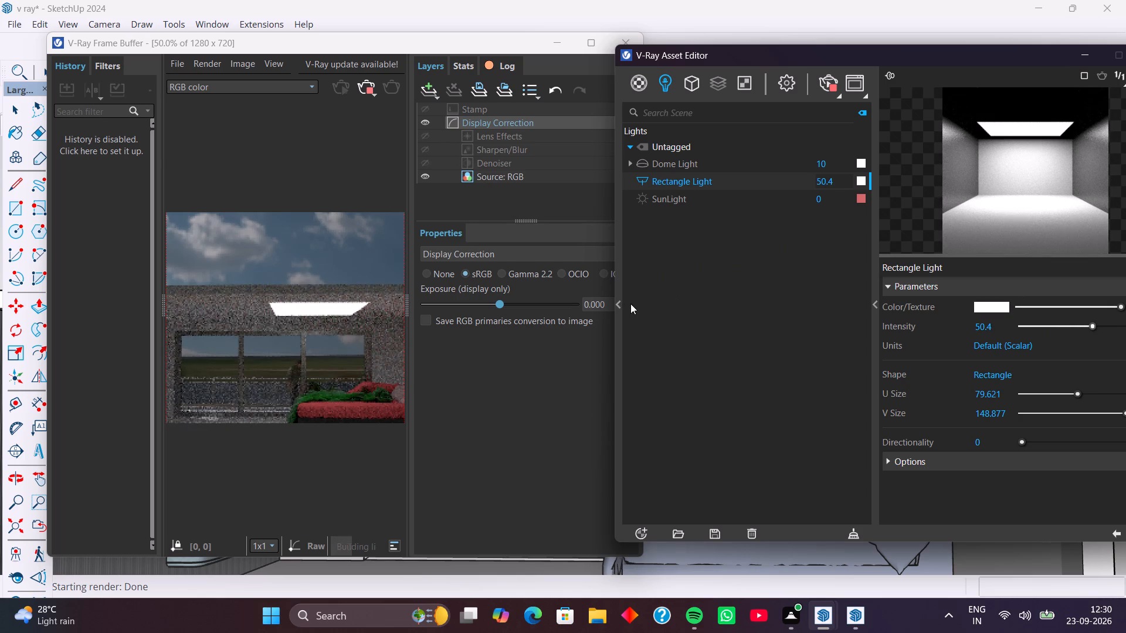
drag(614, 250, 582, 245)
click(983, 48)
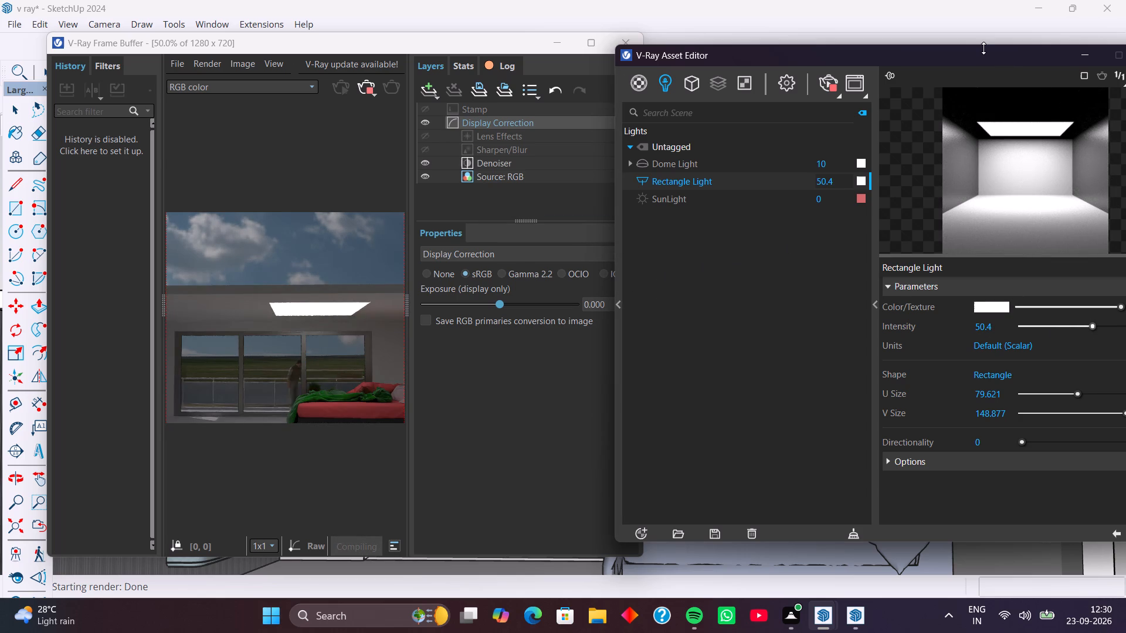
drag(980, 55, 925, 42)
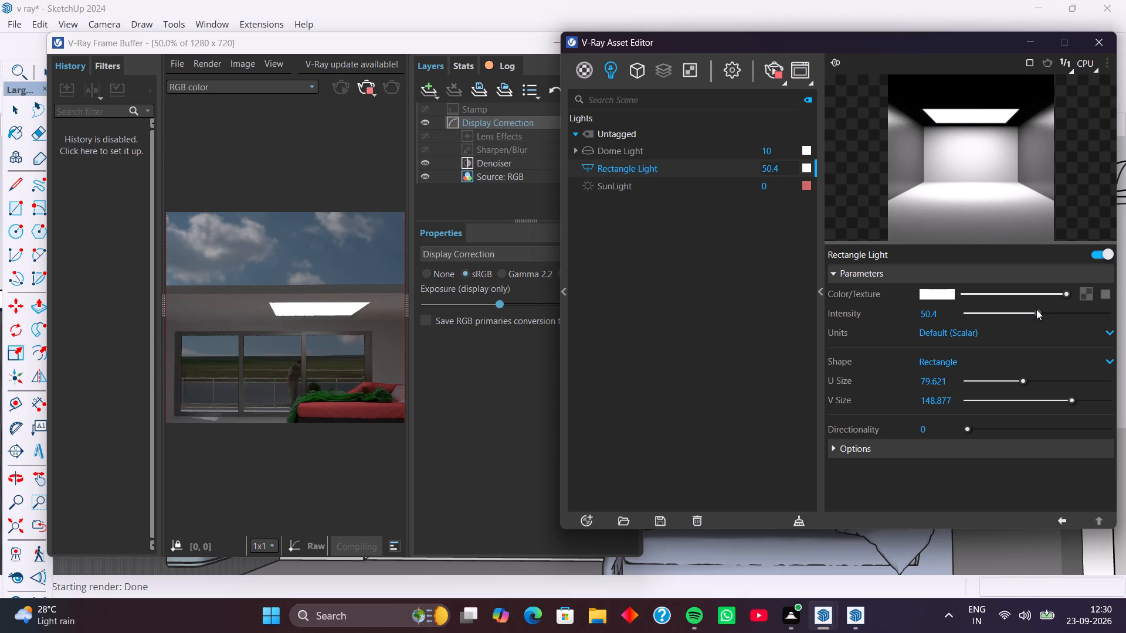
drag(1036, 309, 1125, 308)
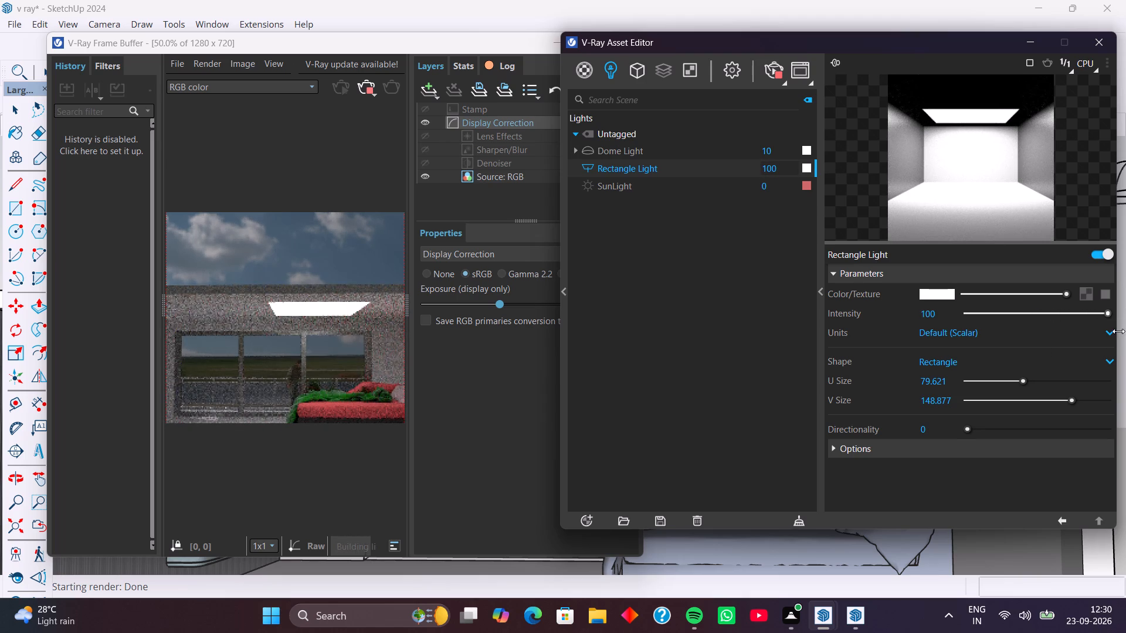
drag(1107, 314, 1059, 321)
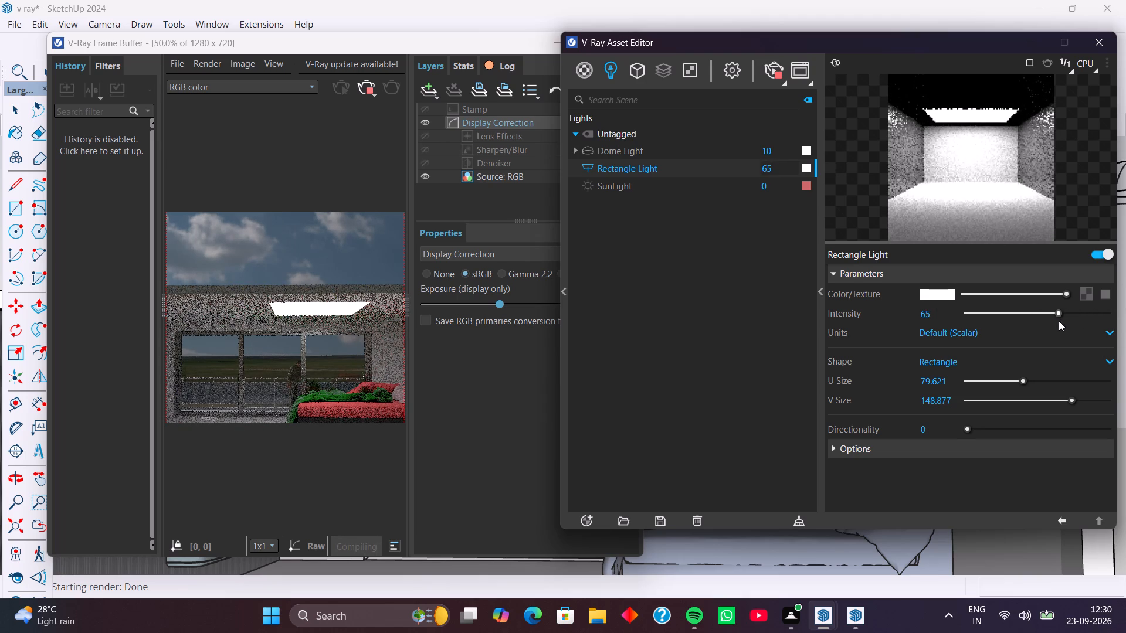
drag(1058, 314, 1065, 274)
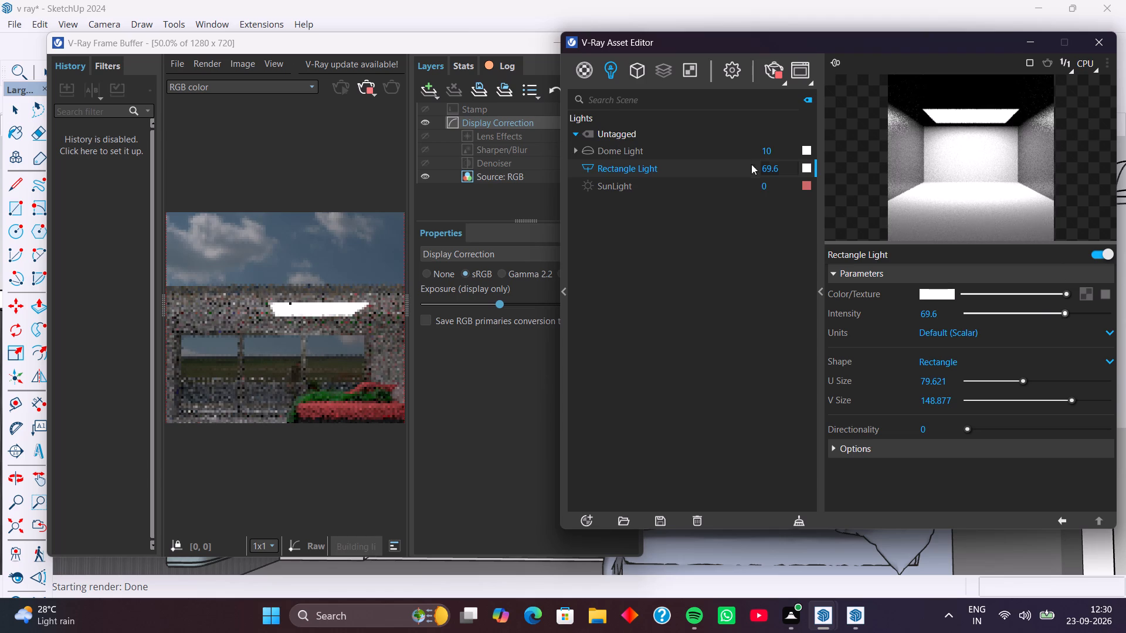
Set the Dome Light's intensity to 0.
click(775, 155)
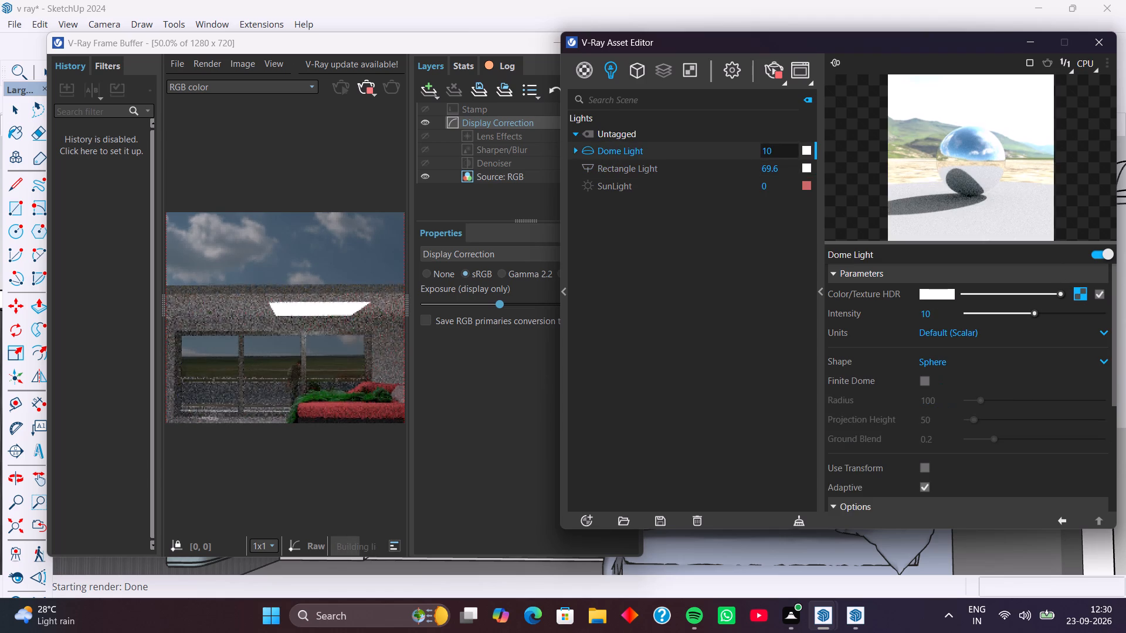
key(BackSpace)
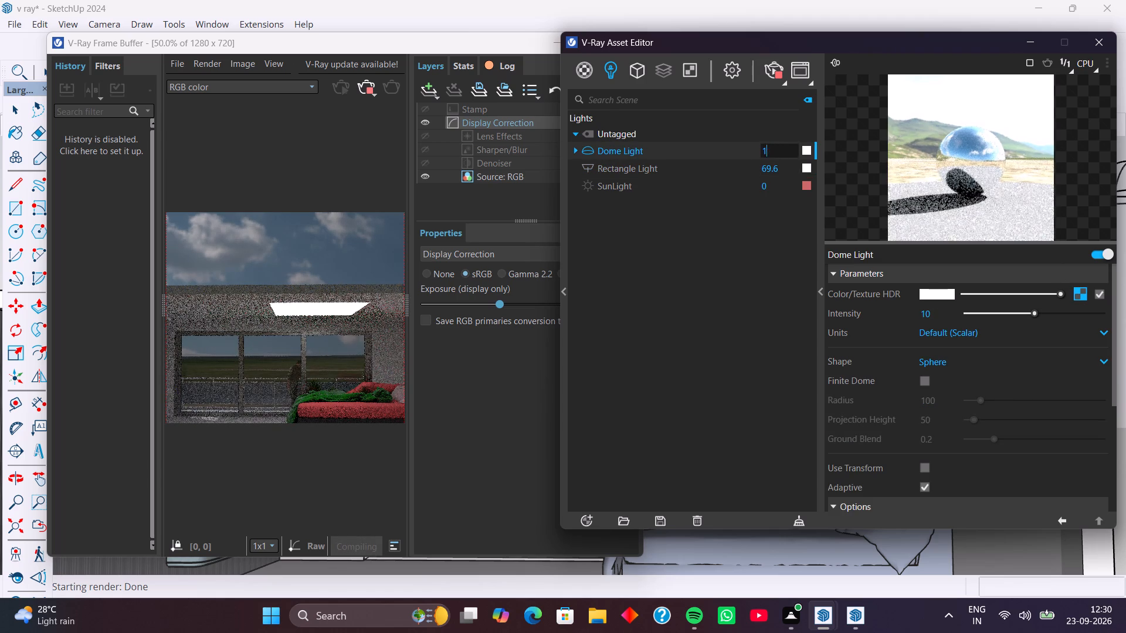
key(BackSpace)
key(BackSpace)
key(0)
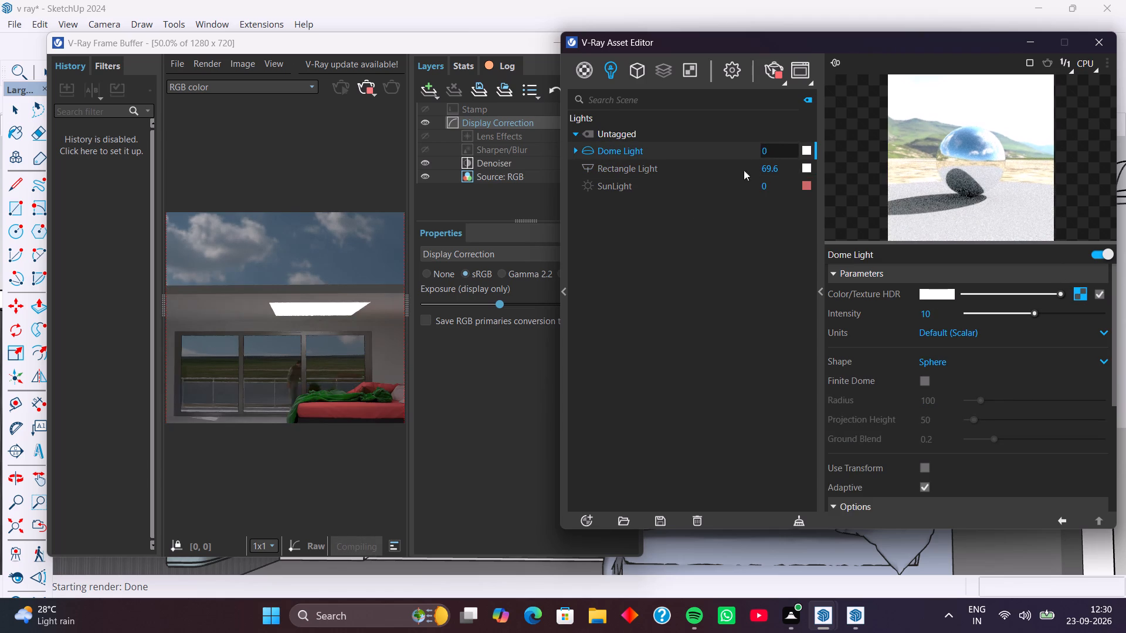
click(677, 248)
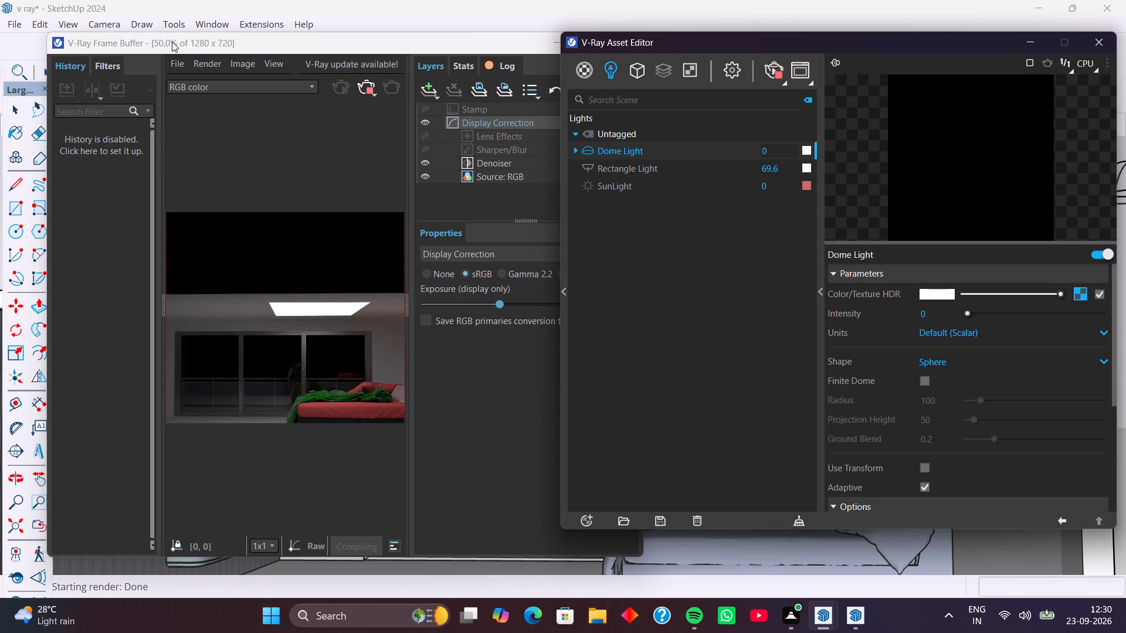
Move the Frame Buffer clear of the model and inspect the bedroom lit only by the rectangle light at different zooms.
drag(172, 42, 144, 209)
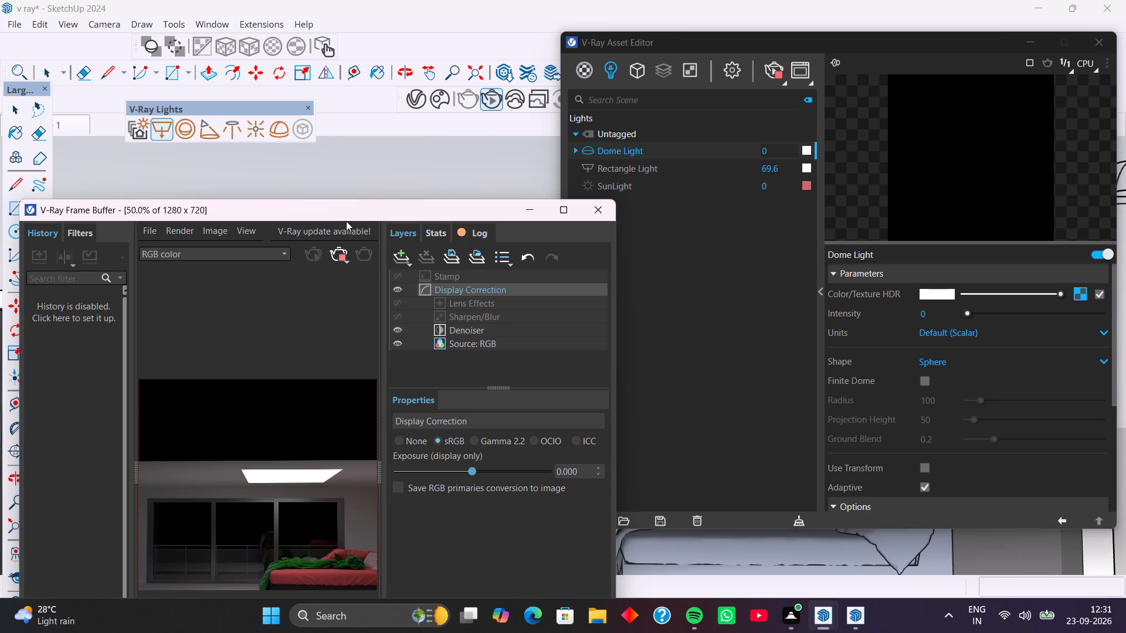
scroll(311, 470, up, 2)
scroll(311, 469, down, 2)
scroll(303, 485, up, 1)
scroll(308, 482, down, 1)
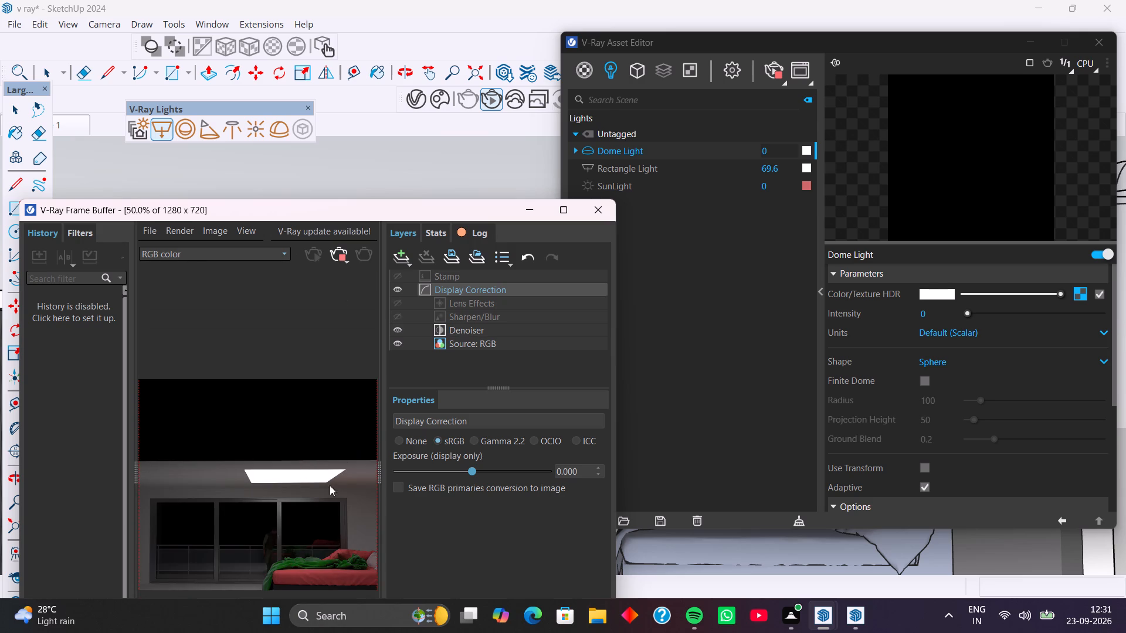
scroll(296, 475, down, 2)
scroll(312, 478, up, 2)
Finish placing a second Rectangle Light on the ceiling beside the first one, pointing down into the bedroom.
drag(348, 210, 347, 217)
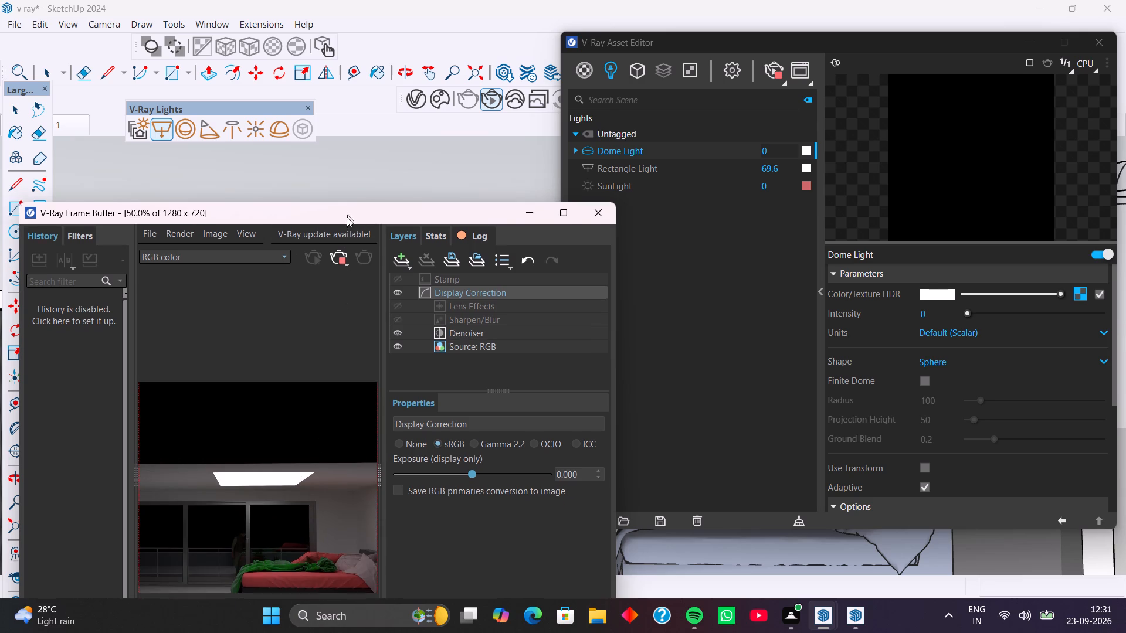
drag(347, 217, 357, 457)
scroll(307, 307, down, 3)
scroll(272, 256, down, 3)
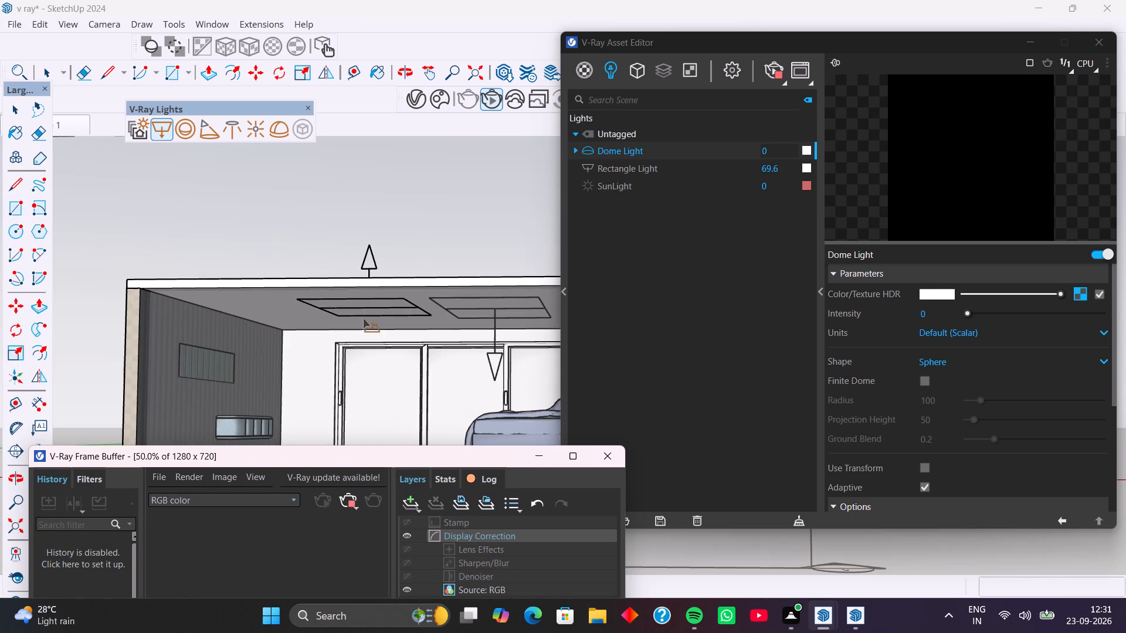
scroll(359, 256, down, 3)
scroll(355, 333, up, 8)
scroll(352, 316, down, 7)
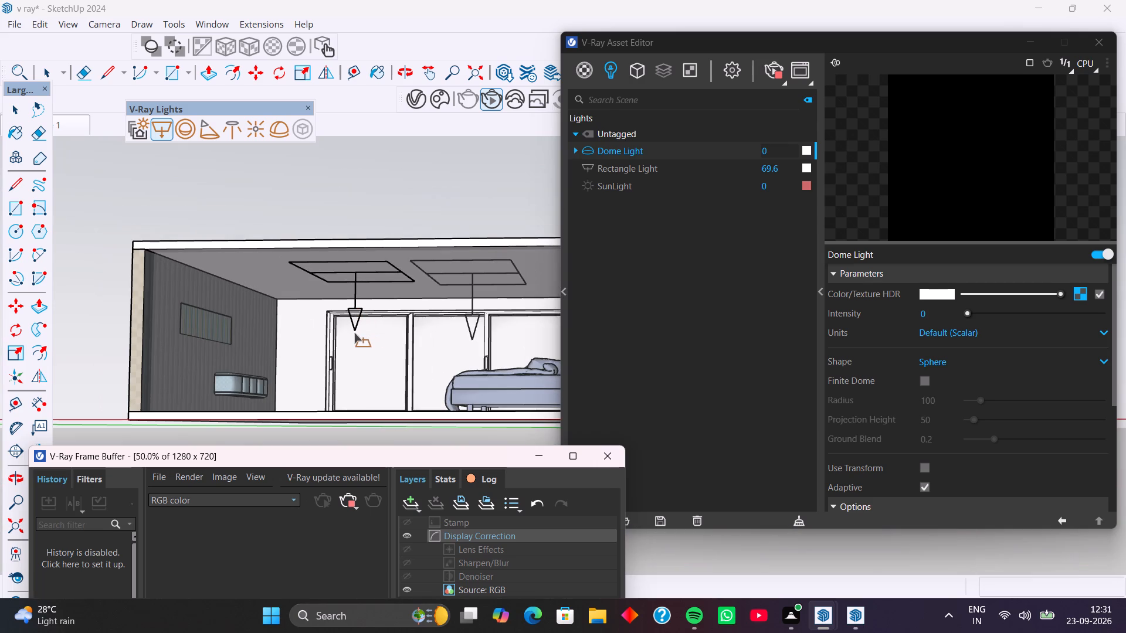
click(349, 331)
scroll(363, 309, down, 4)
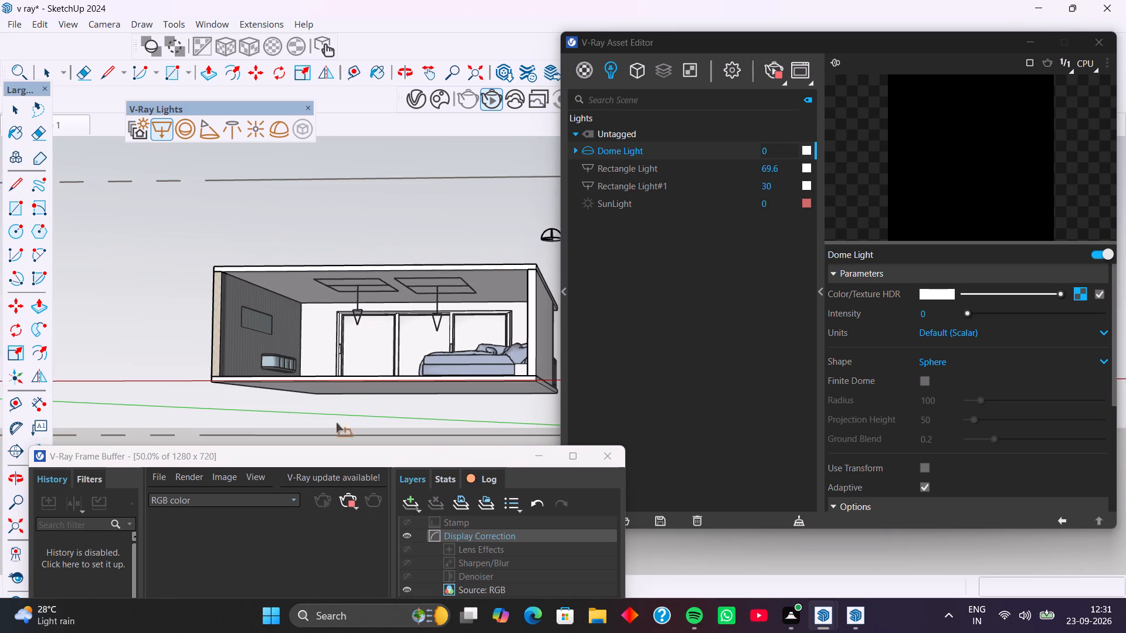
Inspect the bedroom lit by both ceiling Rectangle Lights in the live render at different zooms.
drag(348, 457, 374, 214)
scroll(352, 445, down, 2)
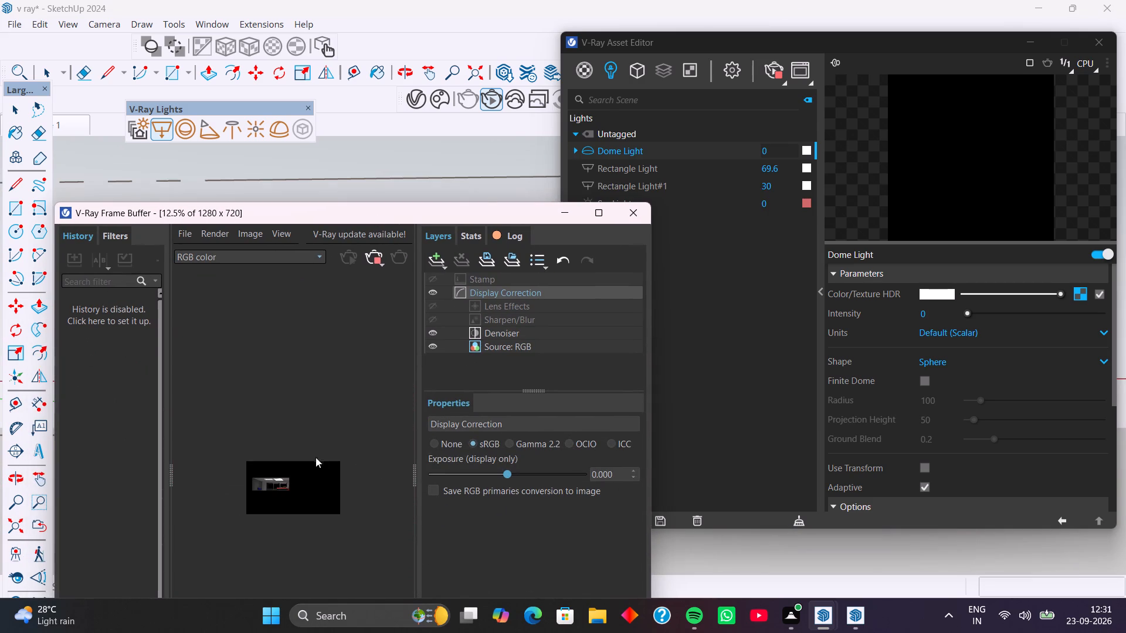
scroll(281, 476, up, 3)
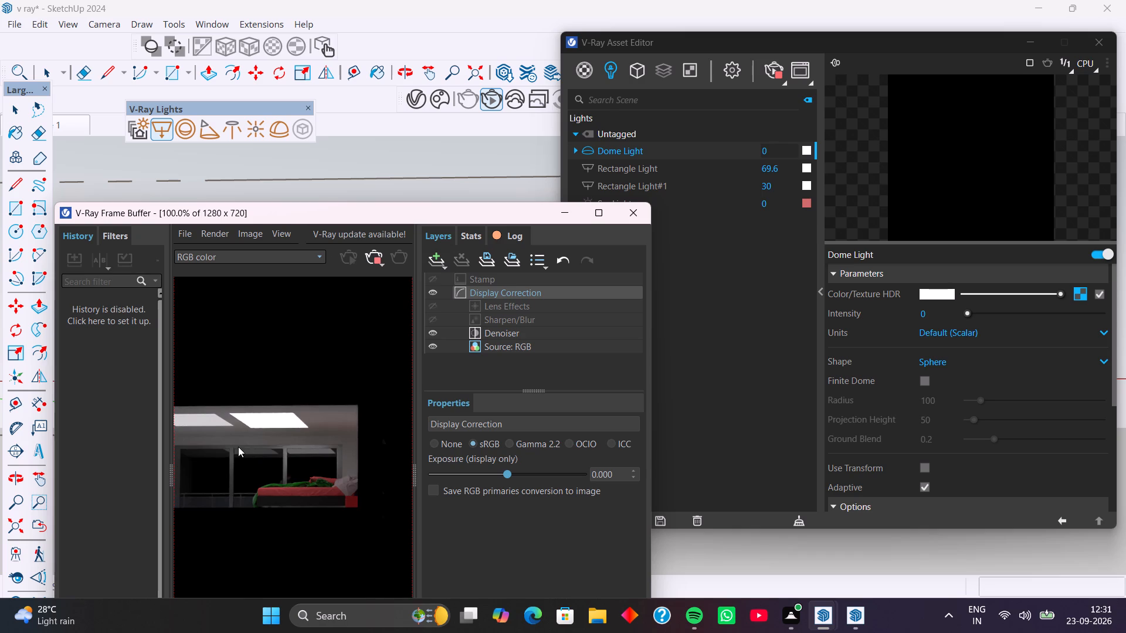
scroll(238, 447, down, 1)
drag(415, 215, 402, 353)
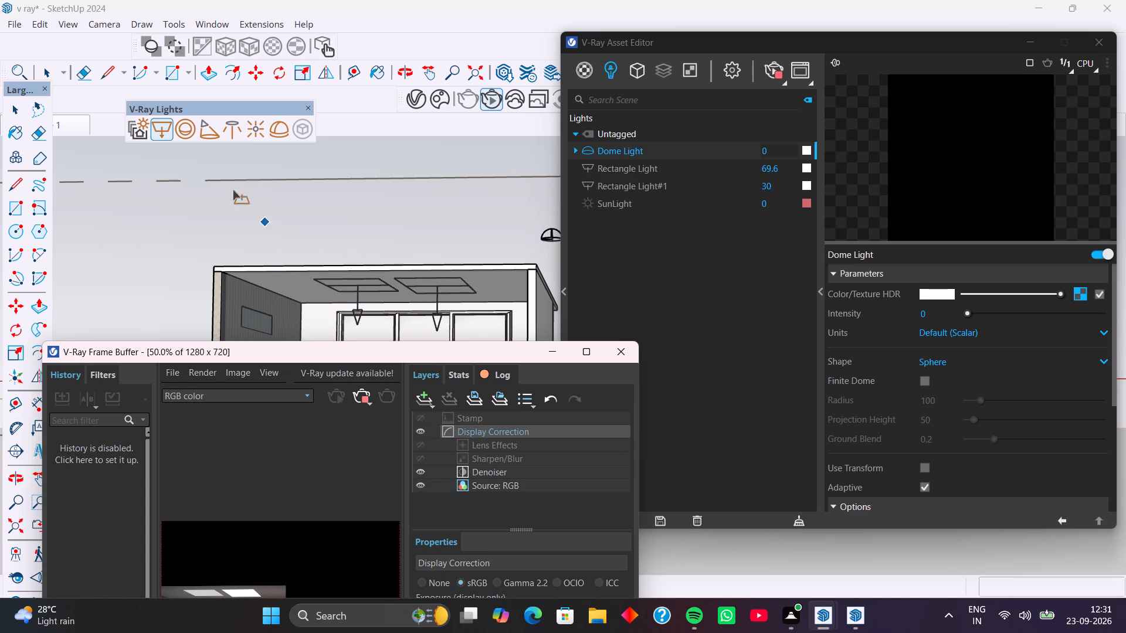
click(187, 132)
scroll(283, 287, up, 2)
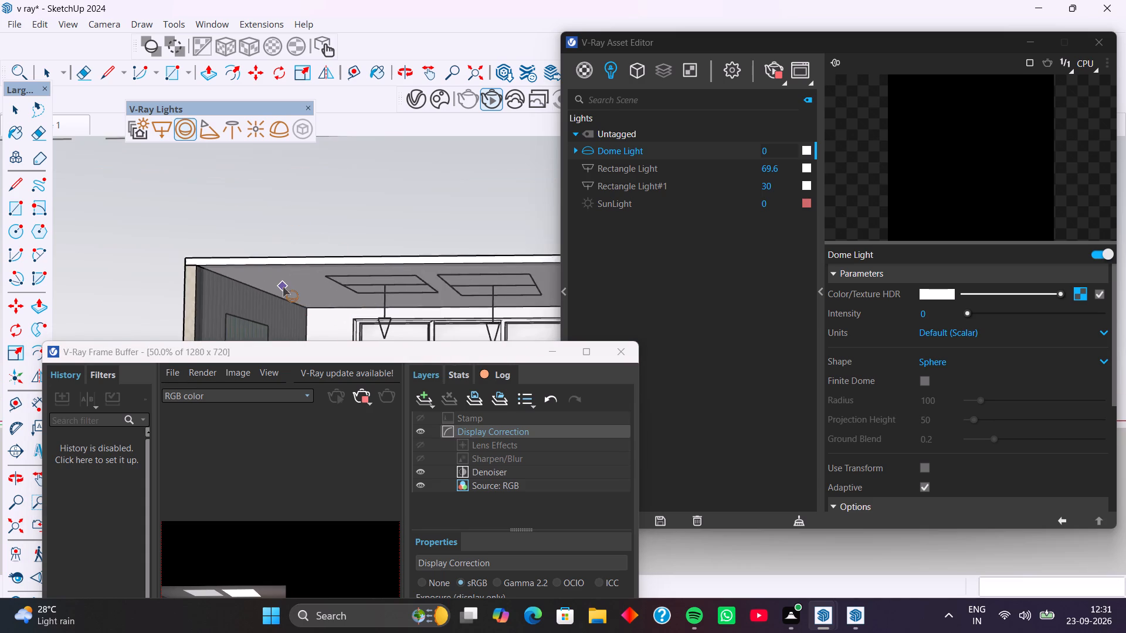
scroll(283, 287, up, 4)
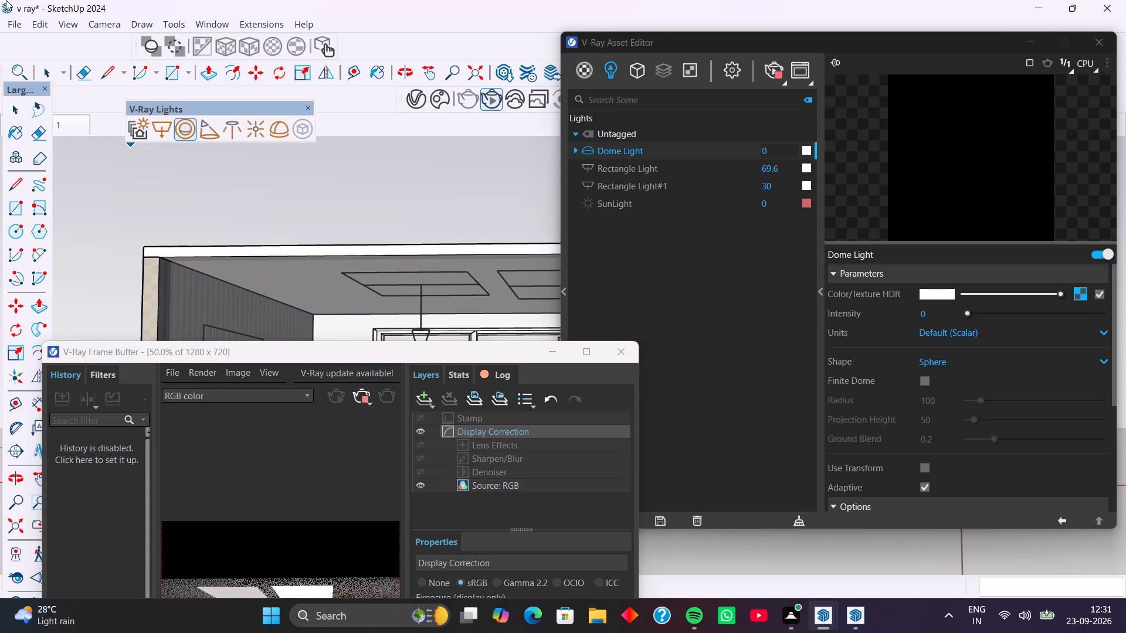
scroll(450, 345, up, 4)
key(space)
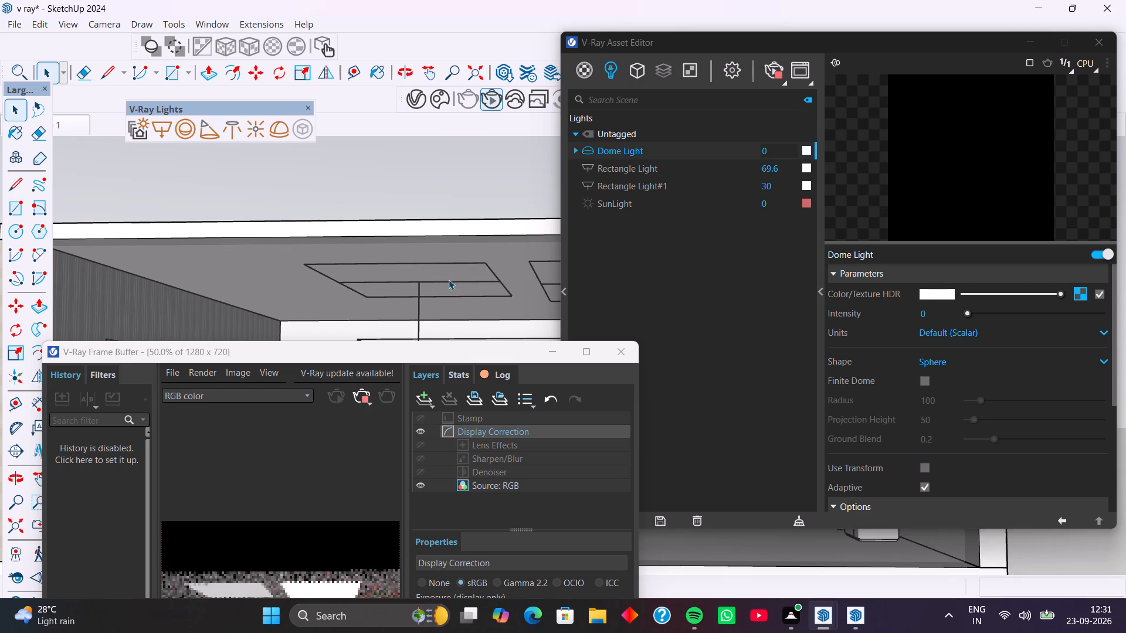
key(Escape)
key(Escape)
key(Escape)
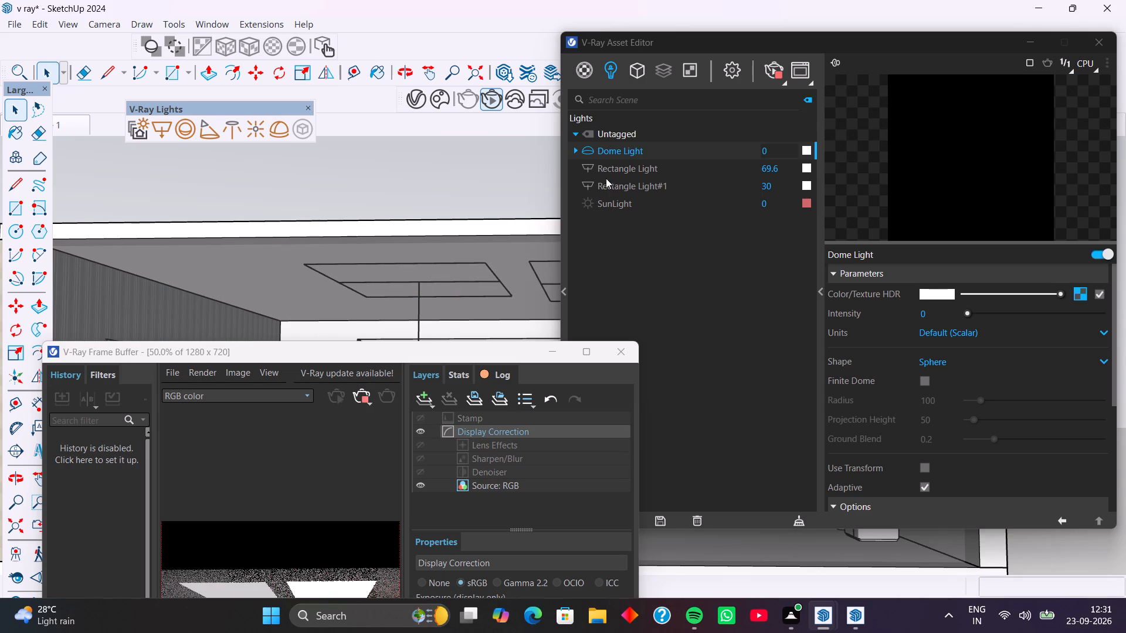
Change the second Rectangle Light's shape to Disc and check it in the live render.
click(428, 266)
click(422, 275)
click(418, 306)
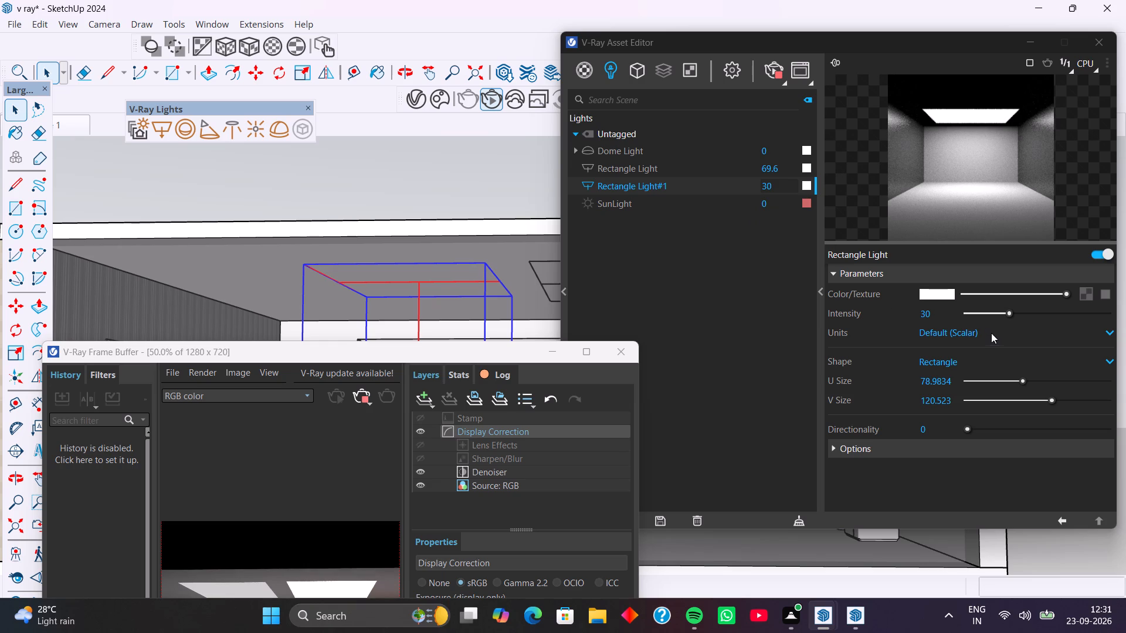
click(994, 368)
click(1003, 360)
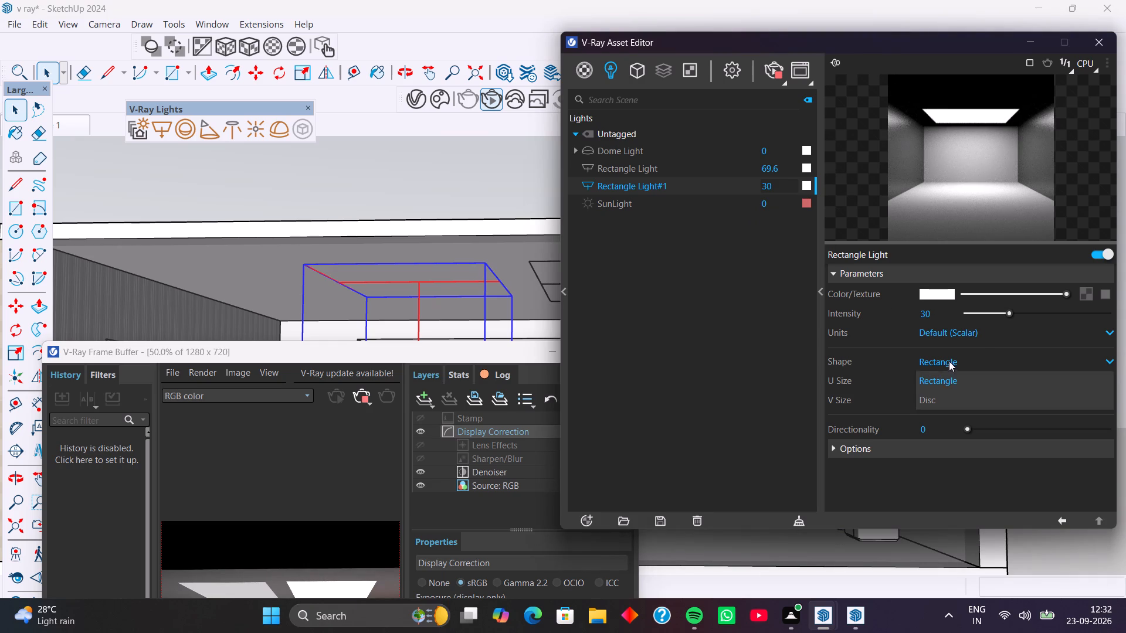
click(969, 402)
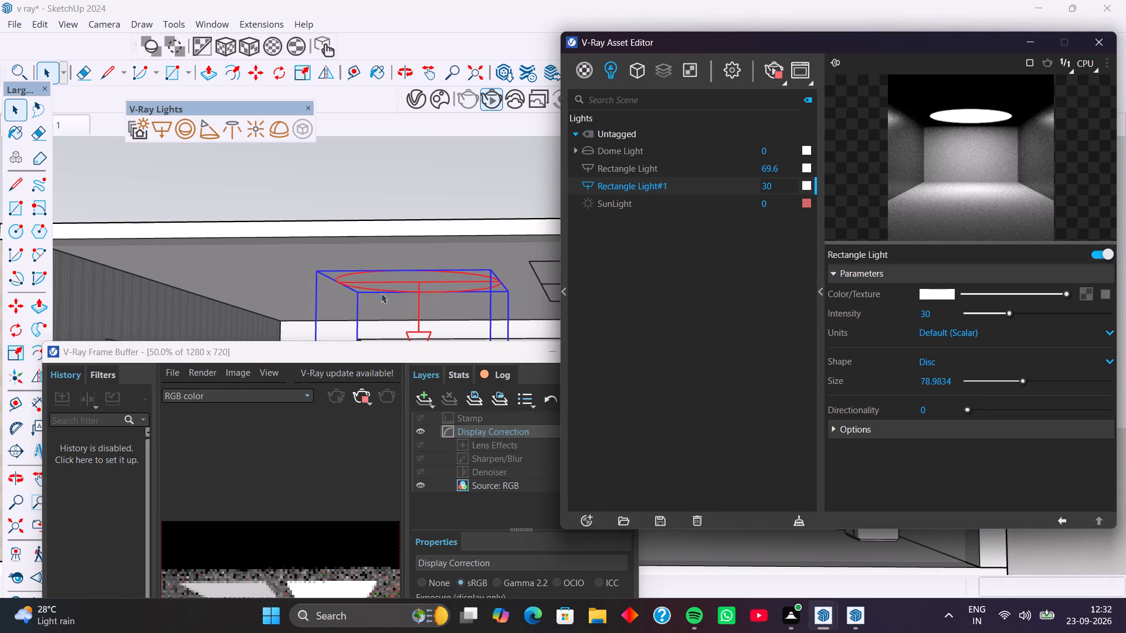
scroll(300, 494, down, 1)
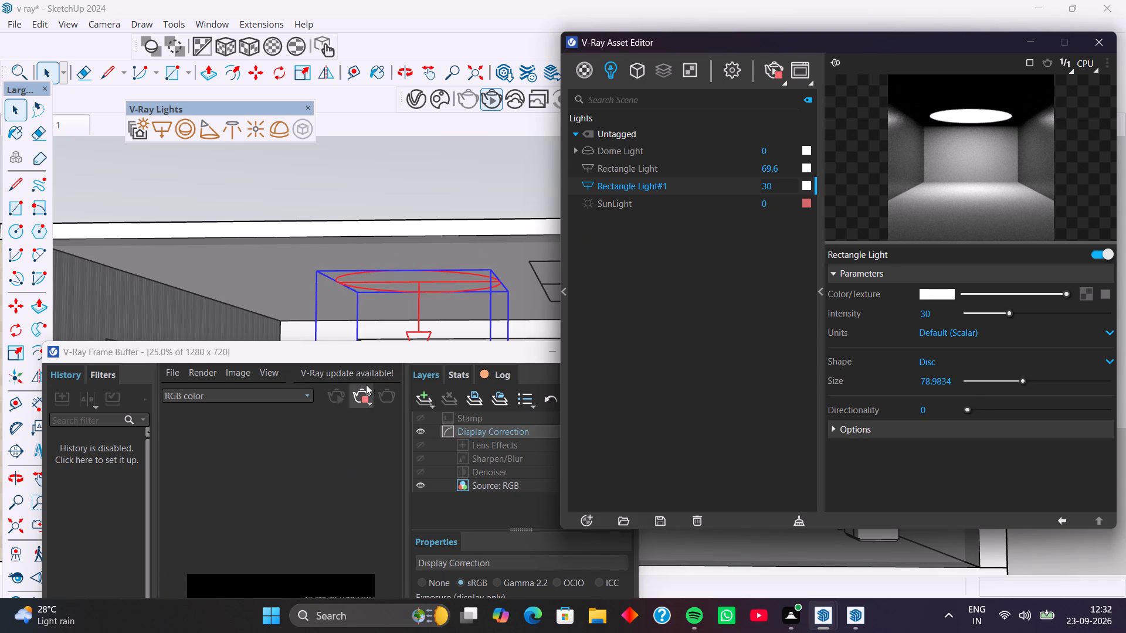
drag(360, 346, 361, 217)
scroll(253, 479, up, 1)
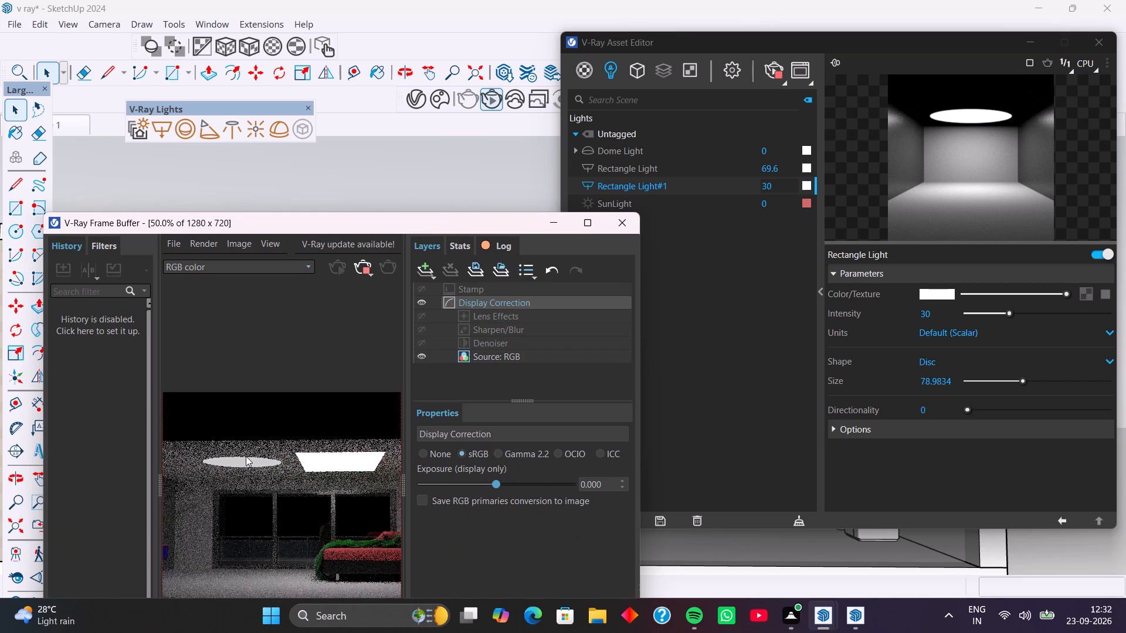
drag(443, 227, 479, 412)
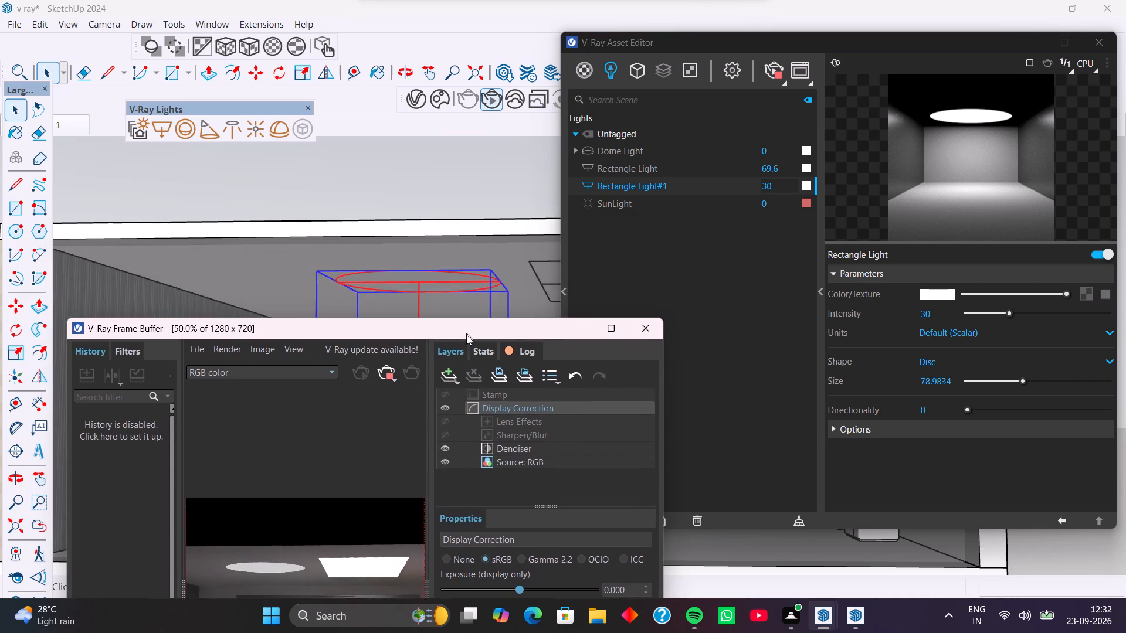
Draw a small circle on the bare ceiling between the panelled side wall and the disc-shaped light.
scroll(249, 251, down, 2)
middle_drag(242, 276, 262, 233)
scroll(238, 251, up, 2)
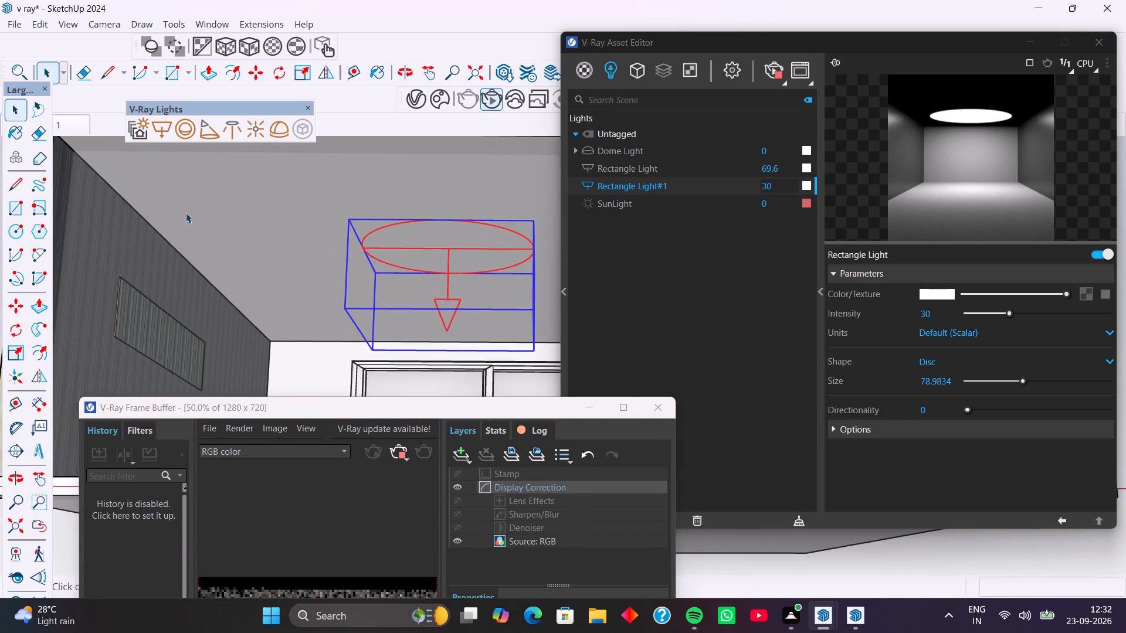
scroll(182, 211, up, 2)
key(c)
click(213, 215)
scroll(245, 207, up, 3)
click(229, 216)
Offset the ceiling circle outward by about 1 7/8" to form a ring.
scroll(208, 222, up, 5)
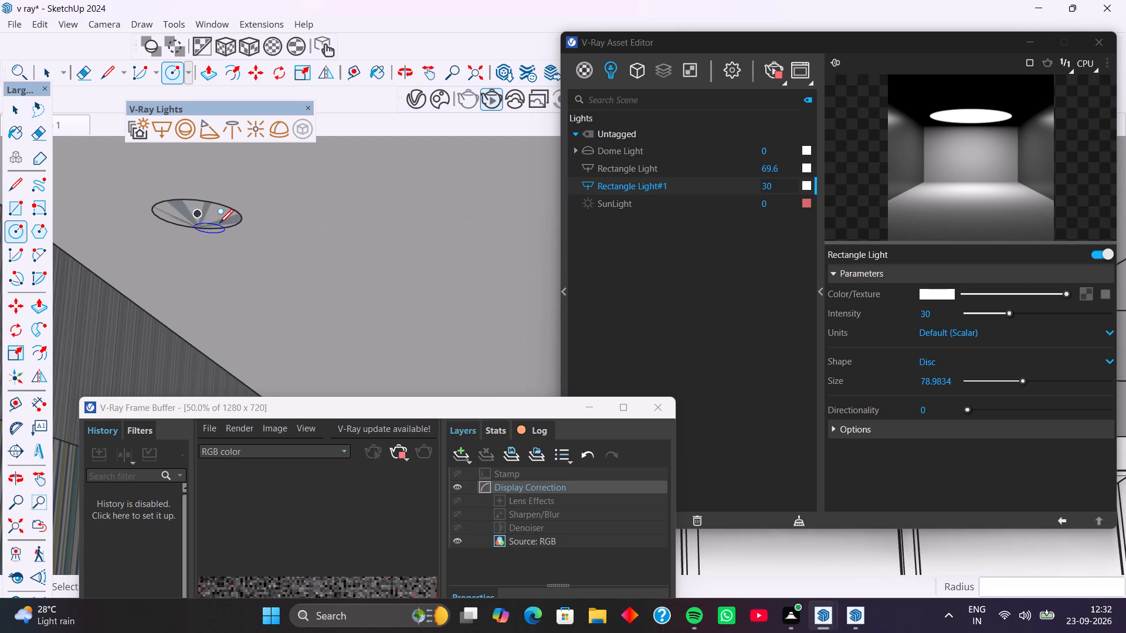
key(f)
click(234, 212)
scroll(224, 212, up, 3)
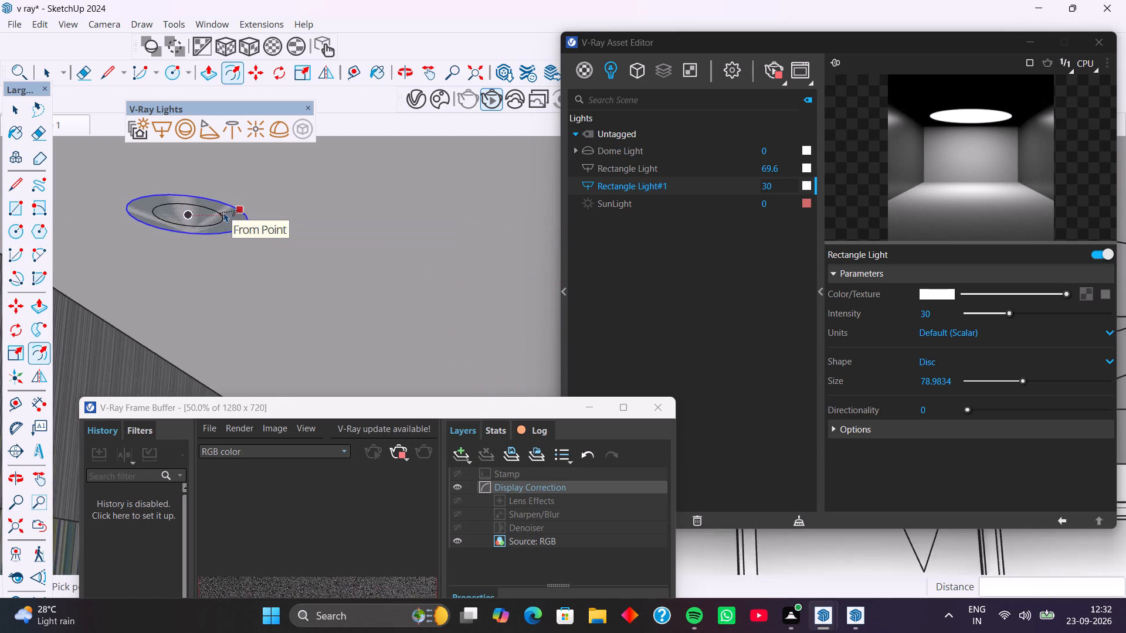
scroll(224, 212, up, 4)
click(236, 211)
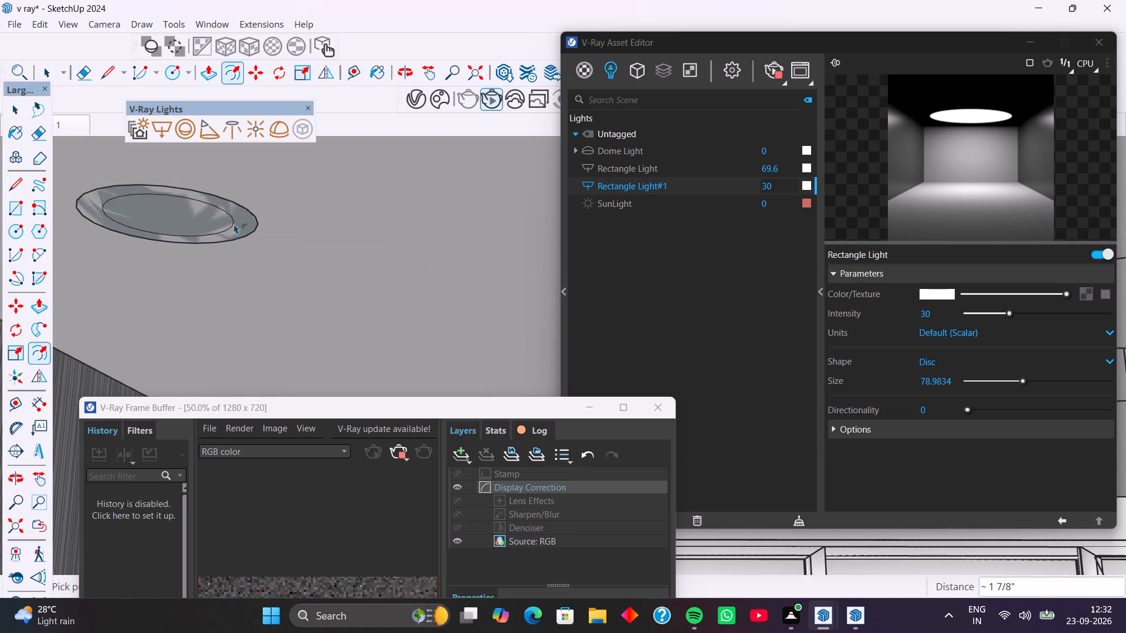
Push/Pull the ring between the two ceiling circles downward by about 11/16".
scroll(235, 225, down, 2)
key(space)
scroll(221, 226, up, 2)
key(p)
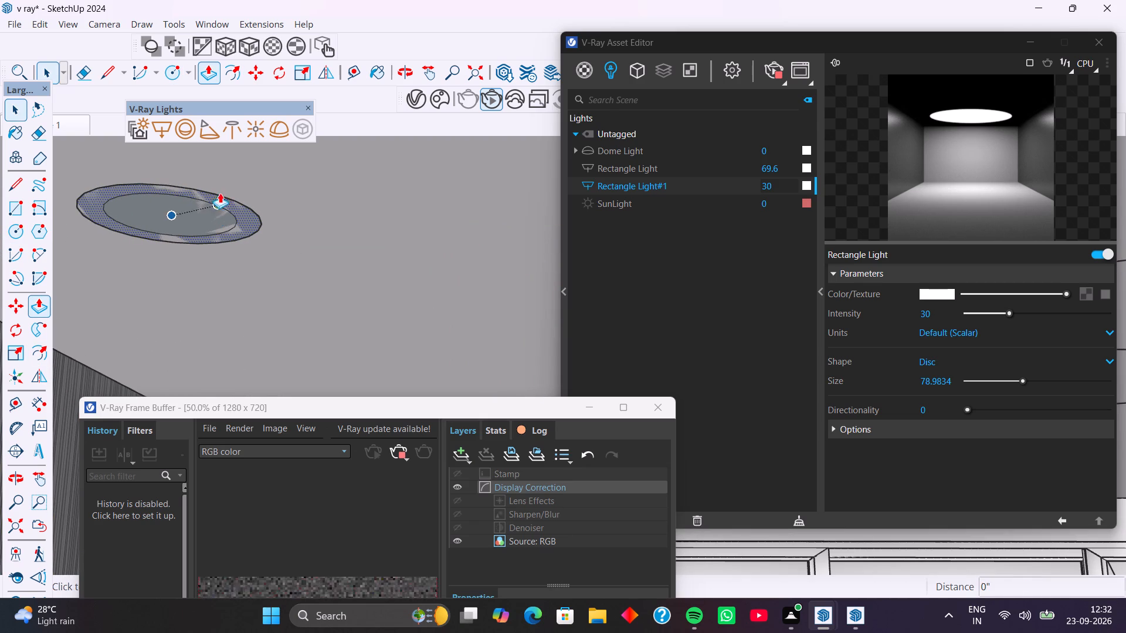
key(Escape)
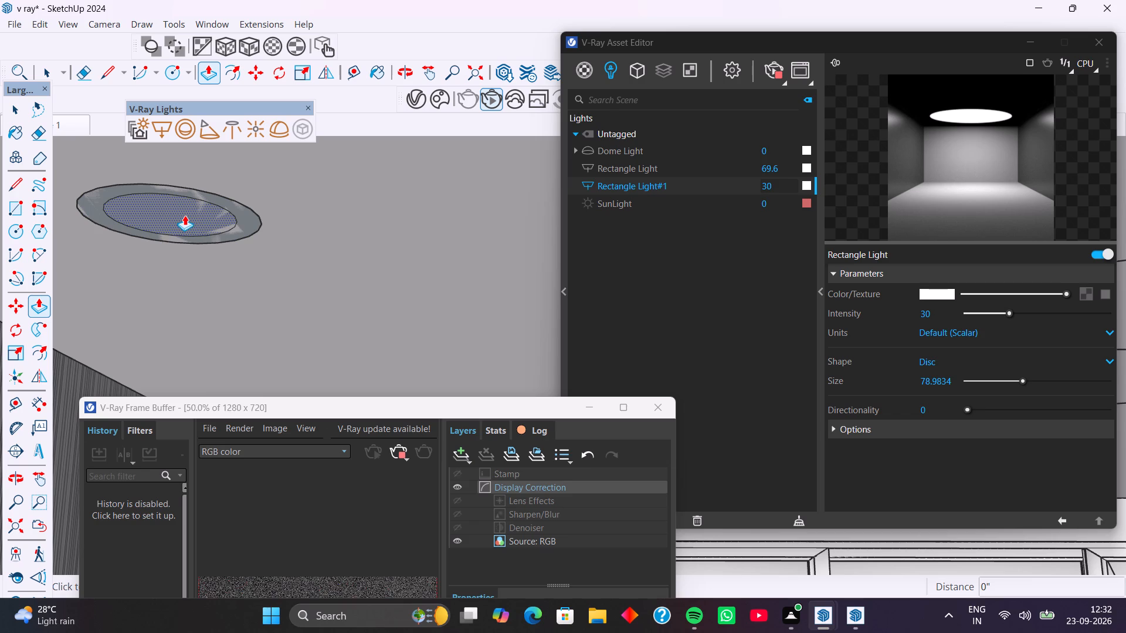
key(p)
click(219, 203)
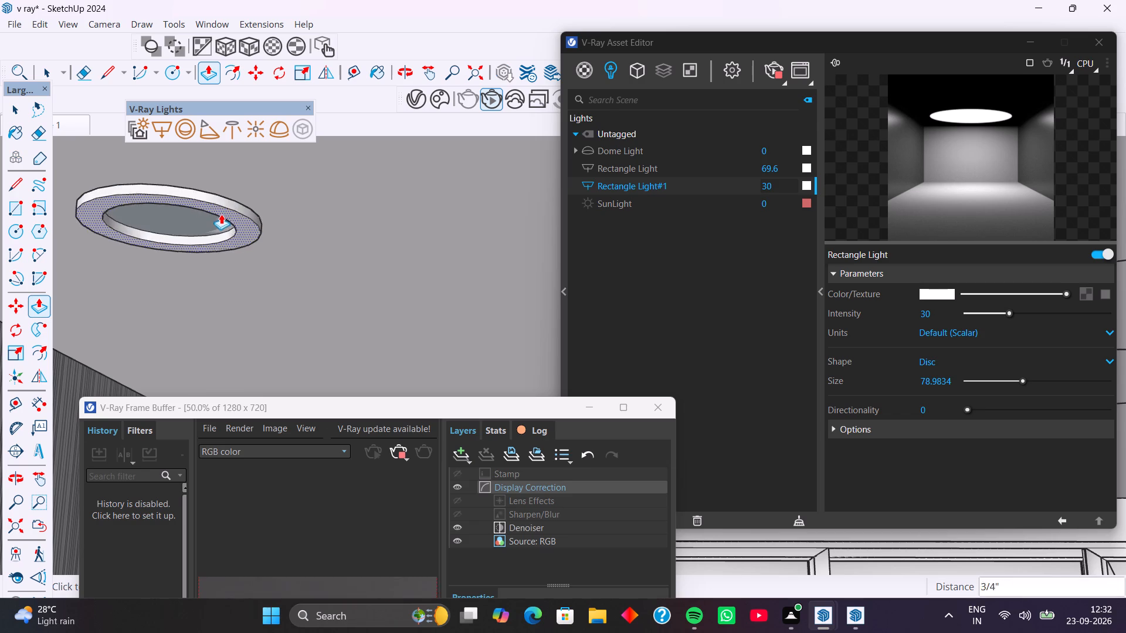
scroll(221, 215, up, 3)
click(219, 211)
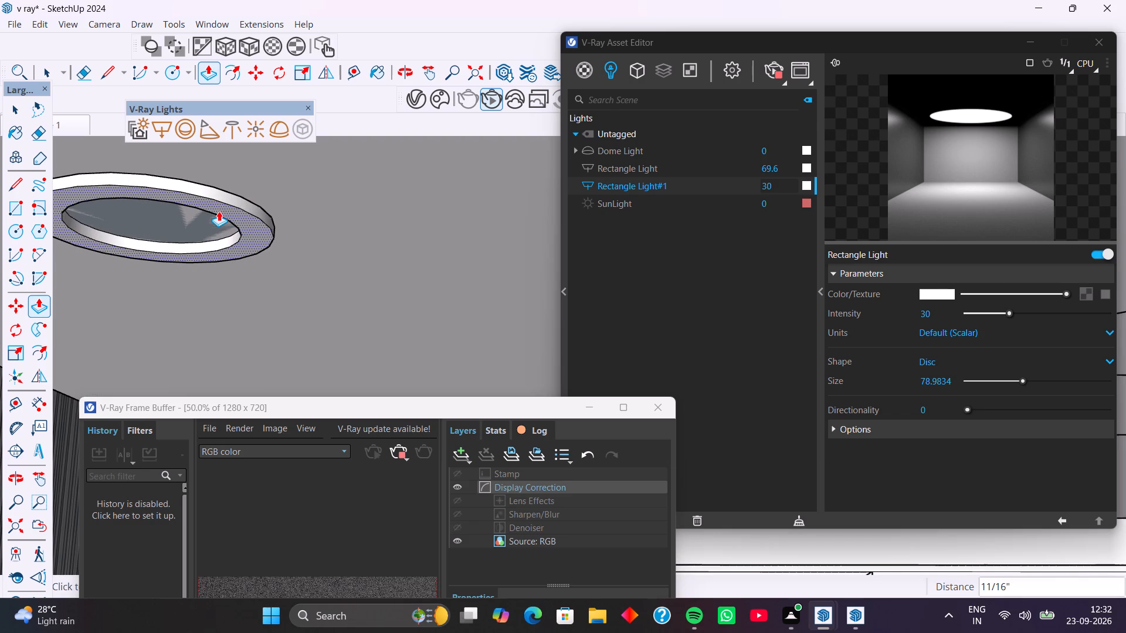
Select the connected geometry of the raised ceiling ring and make it a group.
key(space)
click(208, 235)
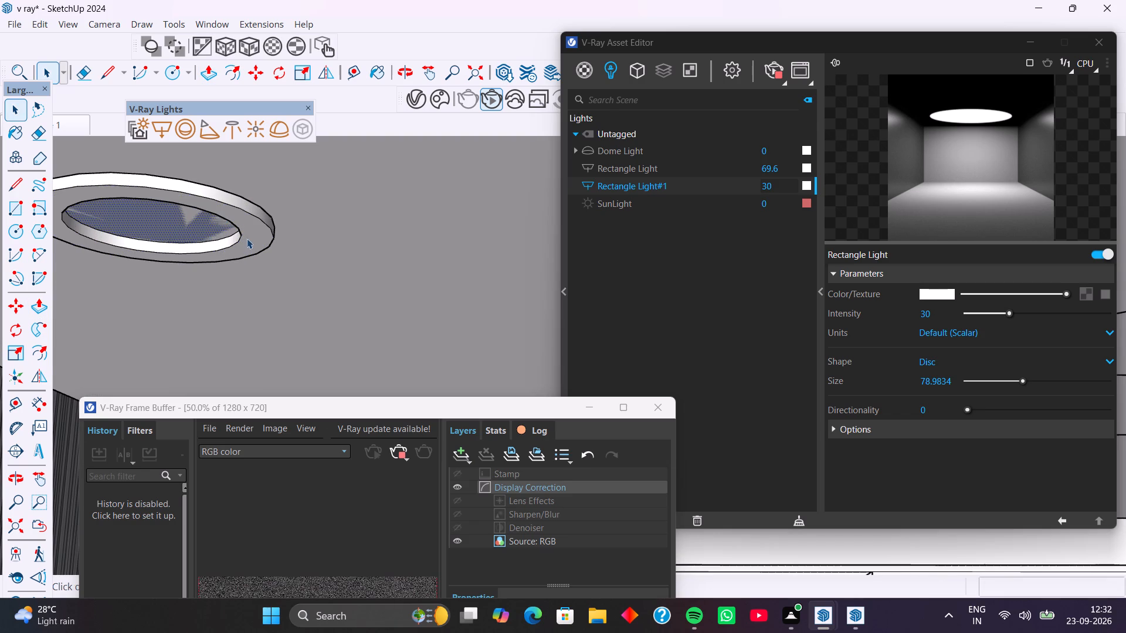
scroll(247, 240, down, 2)
triple_click(242, 227)
right_click(242, 227)
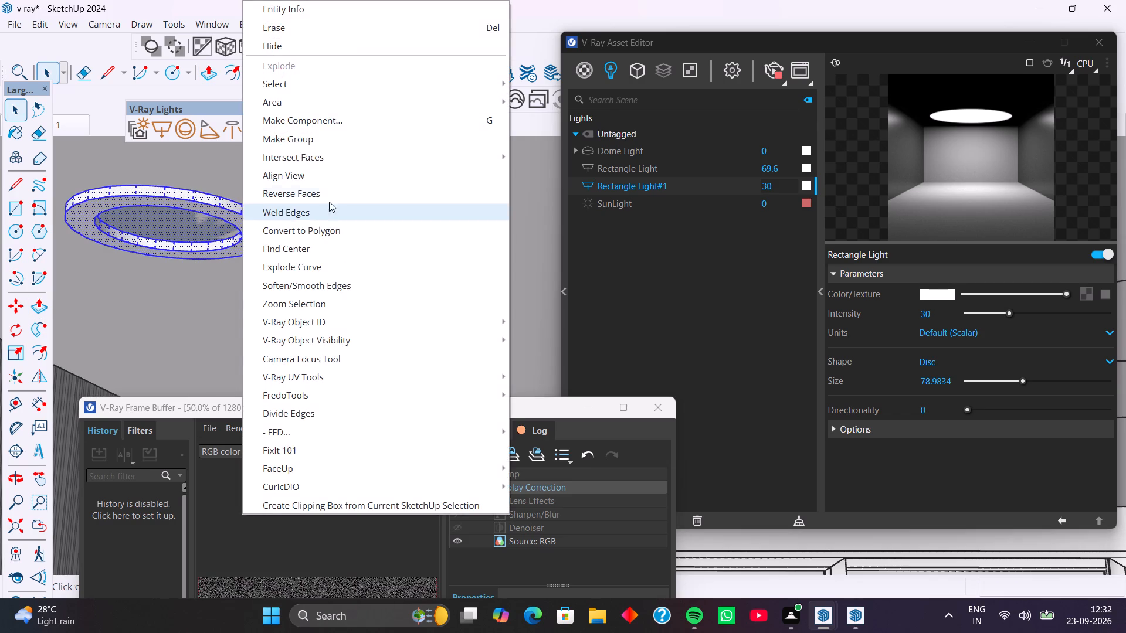
click(309, 137)
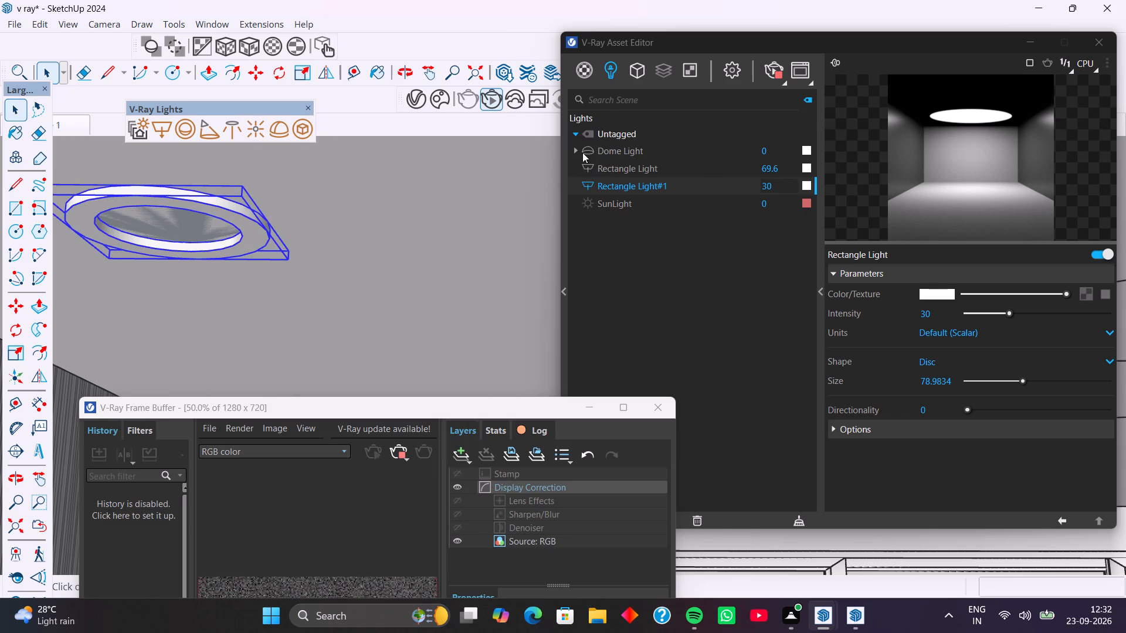
Create an Emissive material and apply it to the selected ring group on the ceiling.
click(581, 67)
click(581, 67)
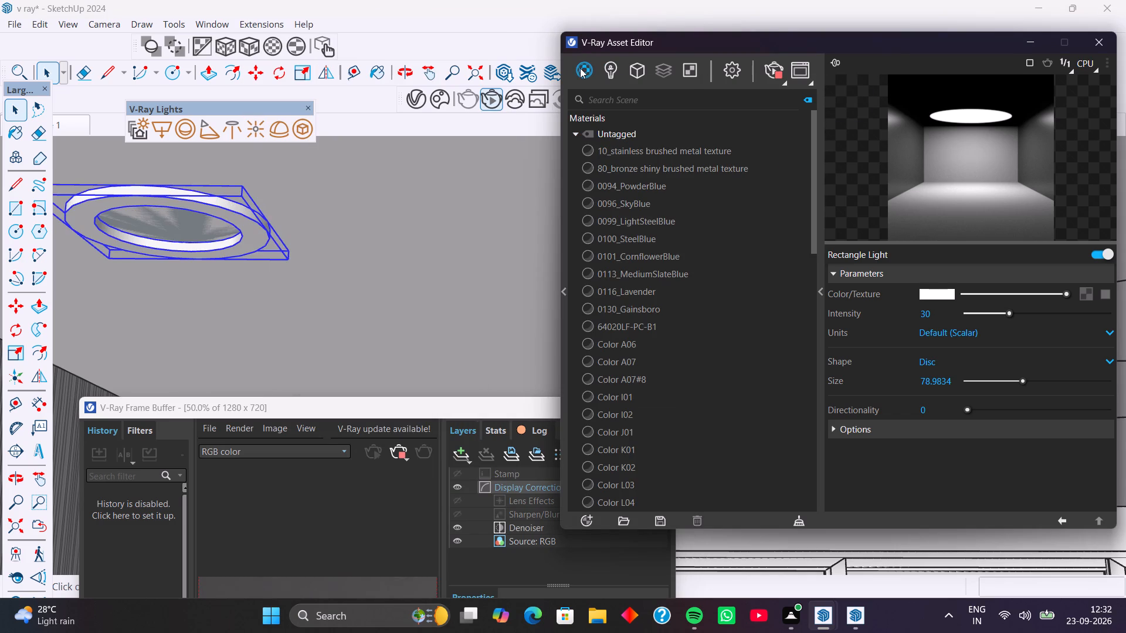
right_click(580, 68)
click(618, 120)
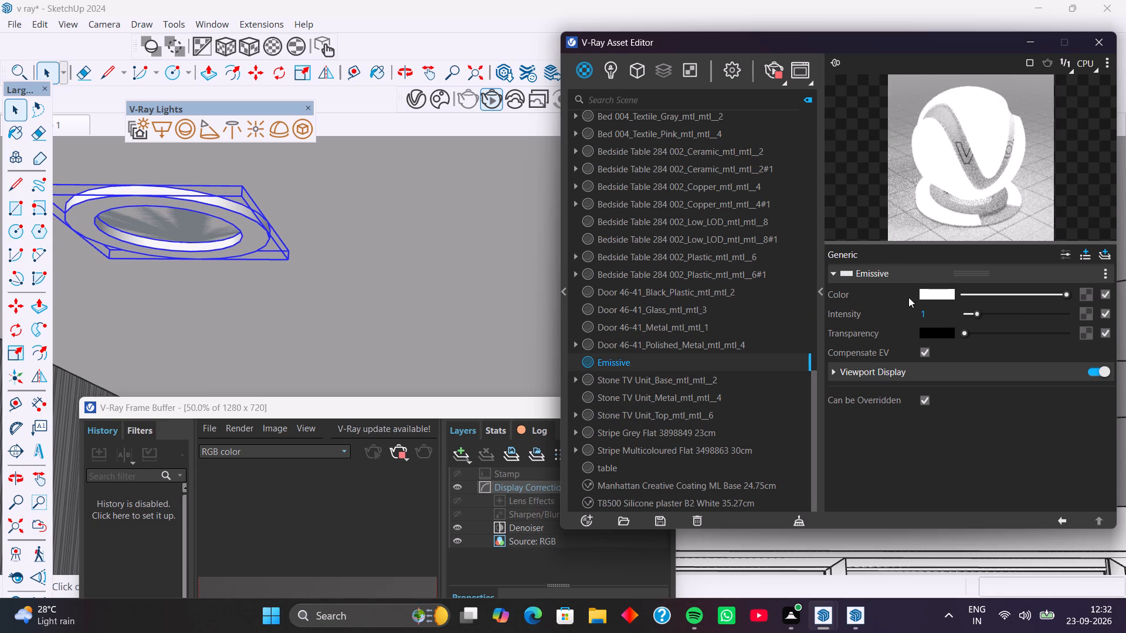
right_click(623, 359)
click(672, 193)
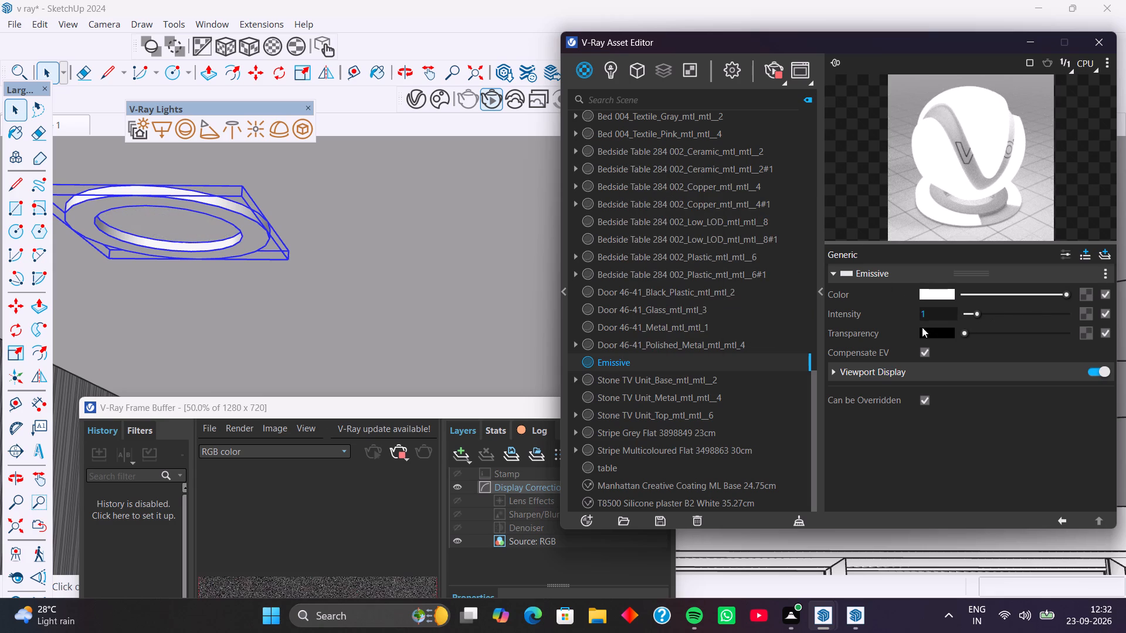
Inspect the emissive ceiling ring in the live render at different zooms, keeping the Frame Buffer clear of the model.
click(338, 396)
drag(362, 404, 325, 196)
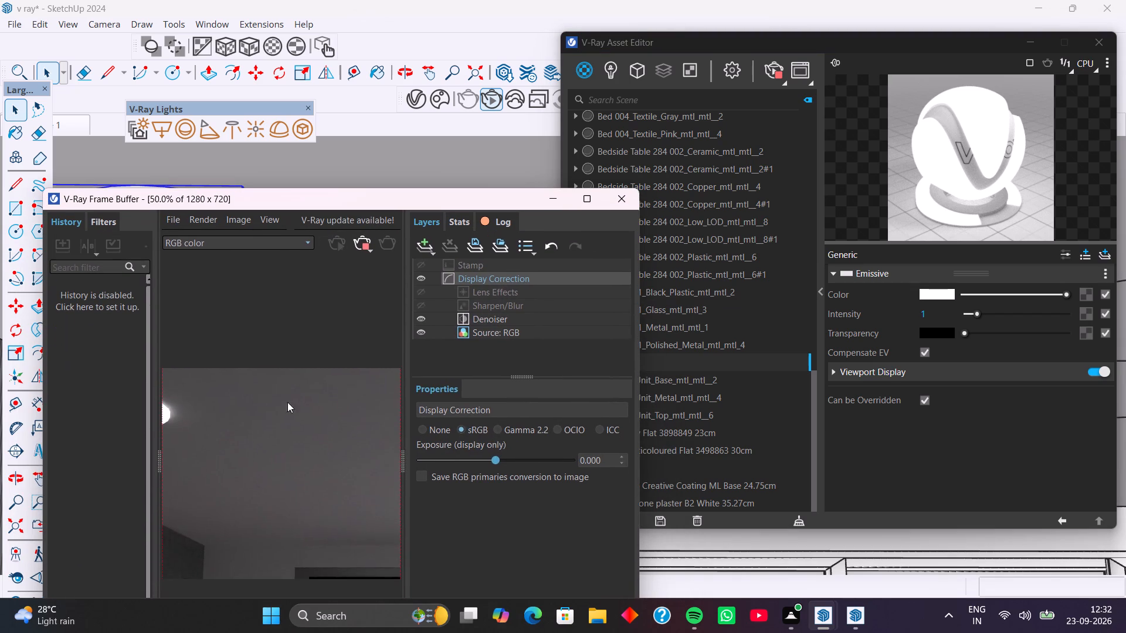
scroll(342, 423, down, 3)
scroll(242, 468, up, 1)
scroll(294, 463, down, 1)
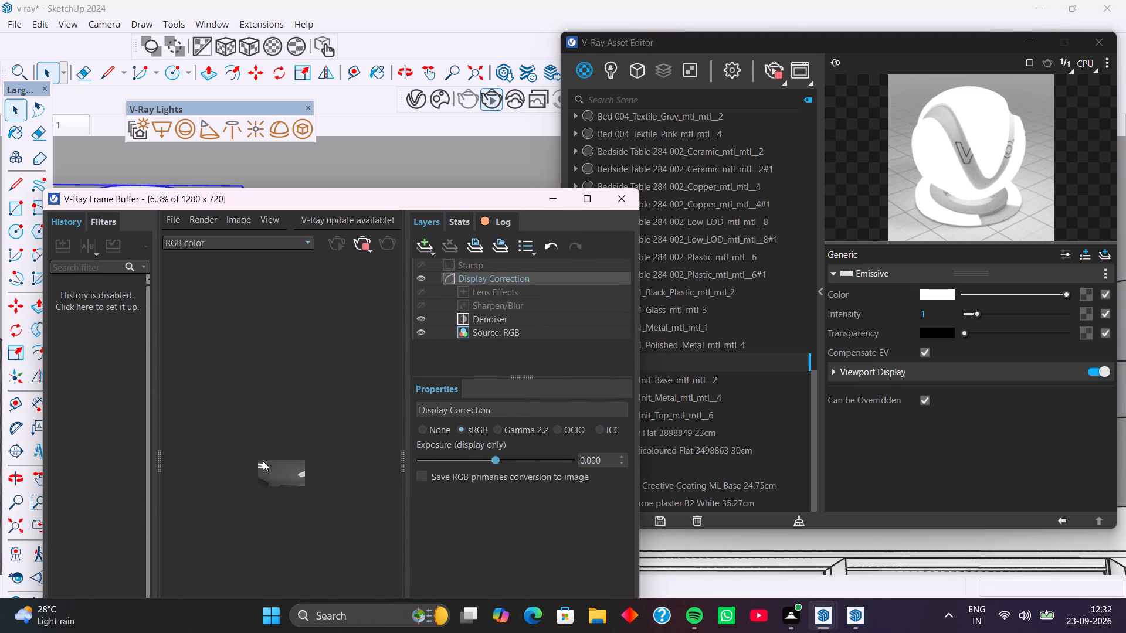
scroll(242, 462, up, 2)
scroll(284, 466, down, 1)
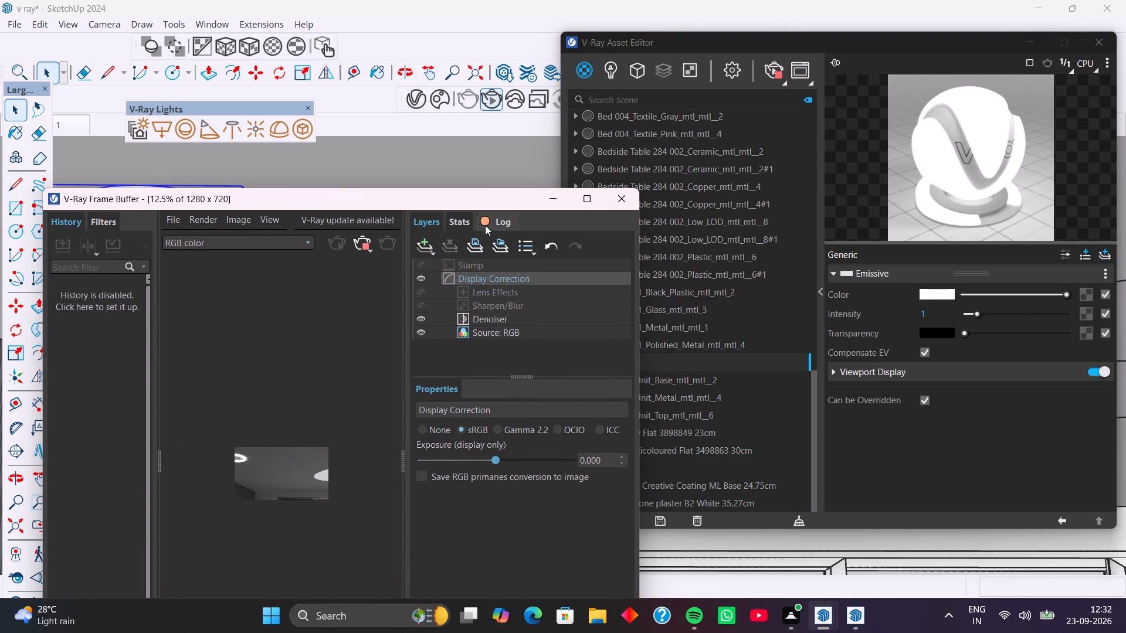
drag(472, 198, 483, 408)
Set the intensities of Rectangle Light and Rectangle Light#1 to 0.
click(611, 72)
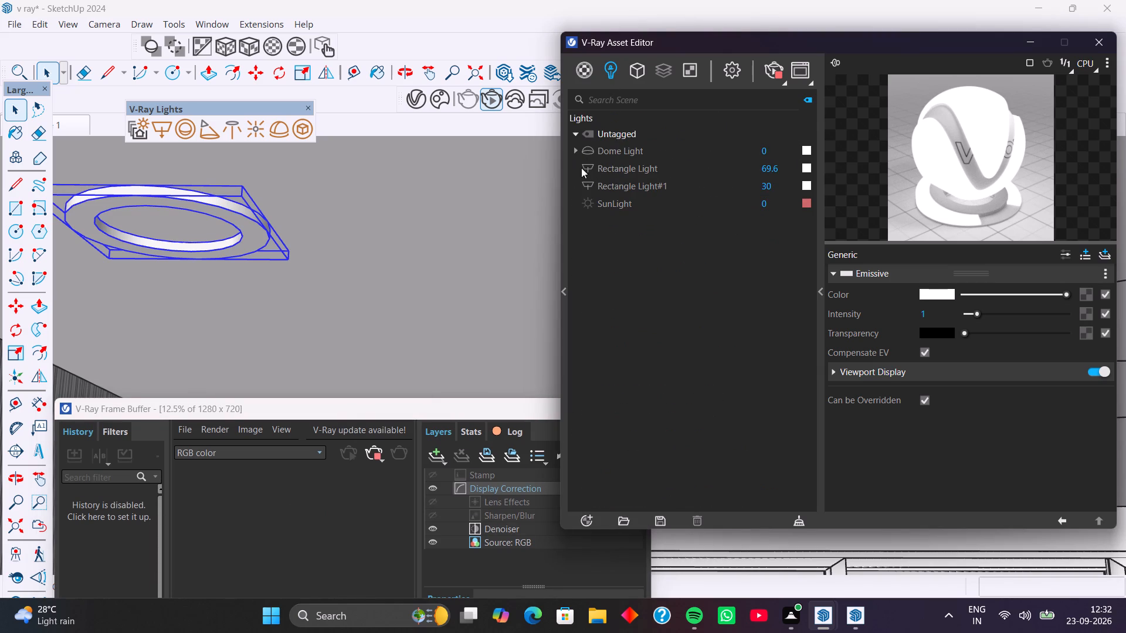
click(575, 165)
click(630, 166)
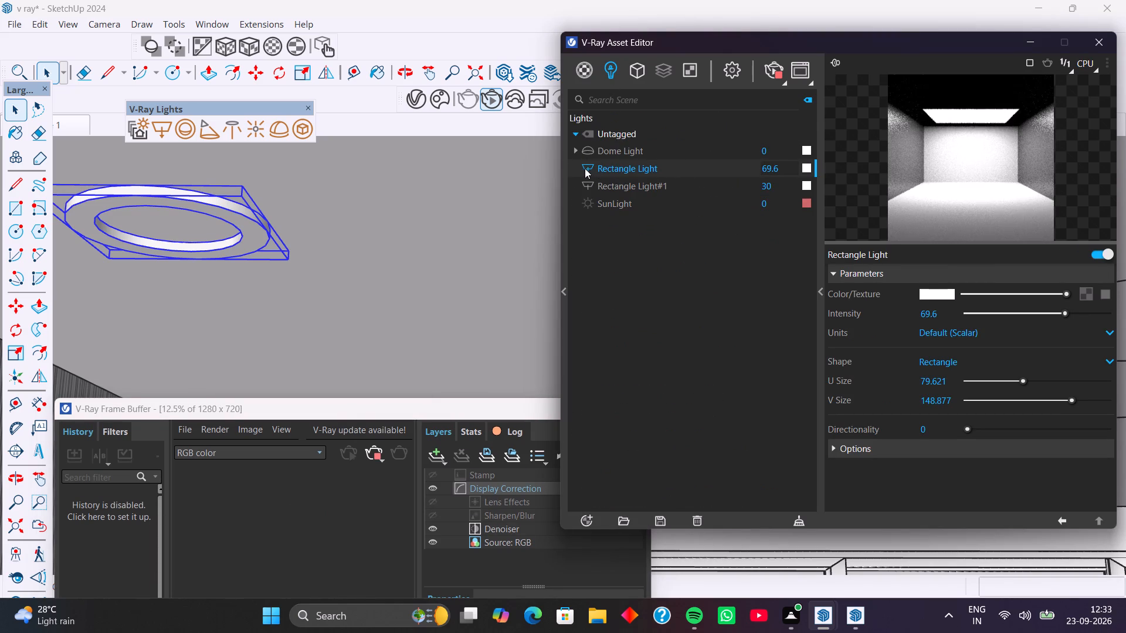
right_click(585, 168)
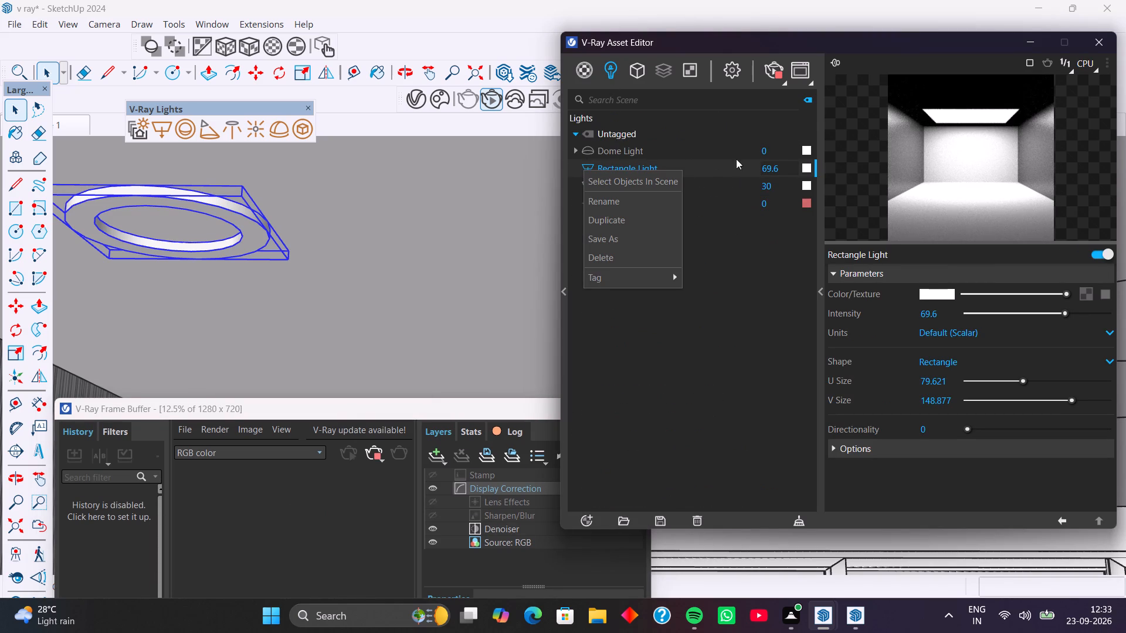
drag(785, 165, 754, 170)
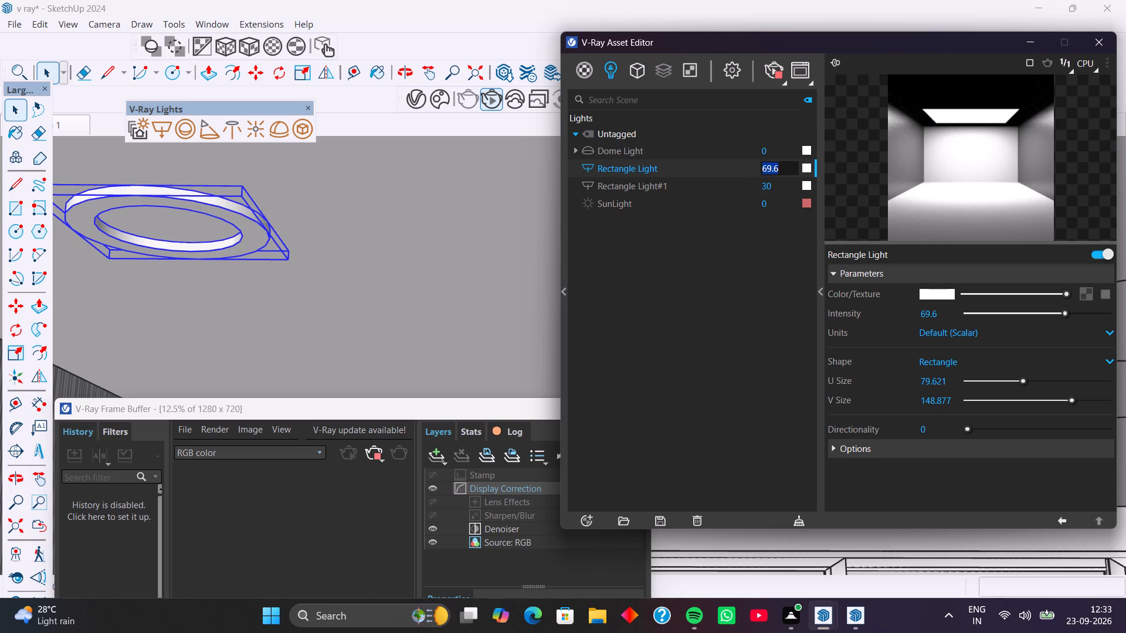
key(0)
drag(777, 185, 749, 190)
key(0)
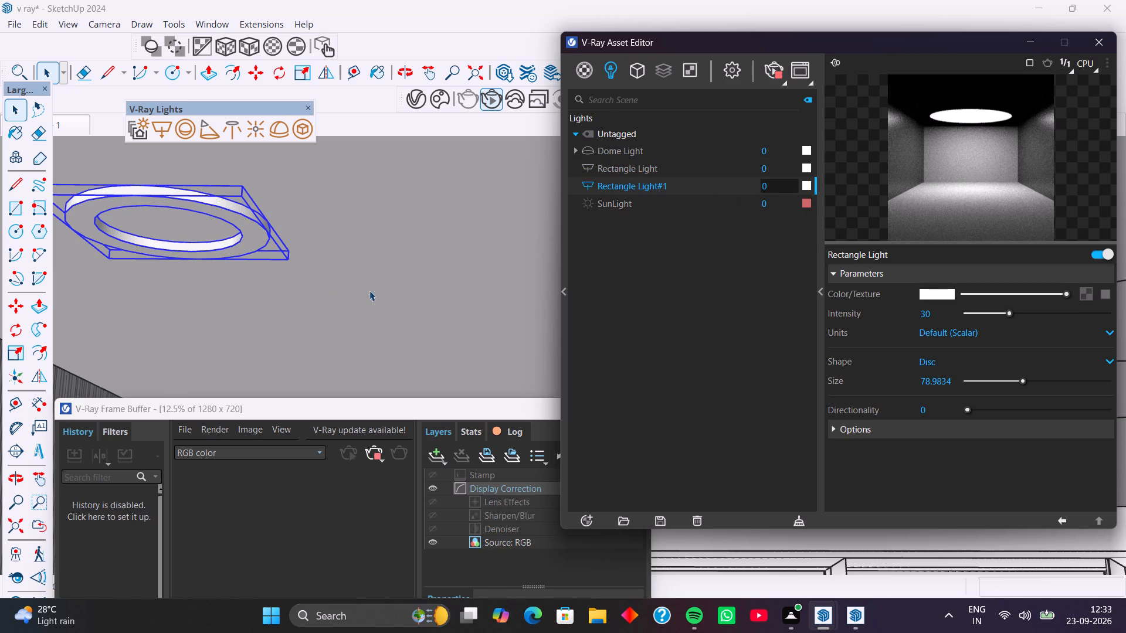
Check the emissive ceiling ring in the live render from progressively farther away, with the Frame Buffer's image area in view.
drag(367, 403, 378, 228)
scroll(365, 443, down, 2)
scroll(299, 489, up, 2)
scroll(371, 178, down, 5)
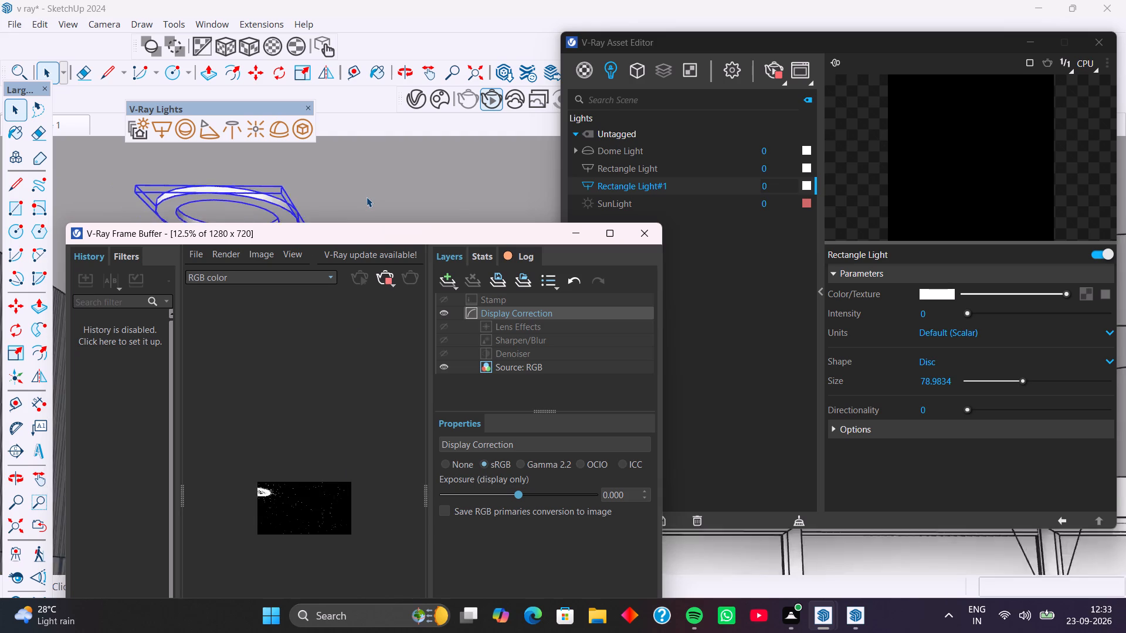
scroll(367, 197, down, 12)
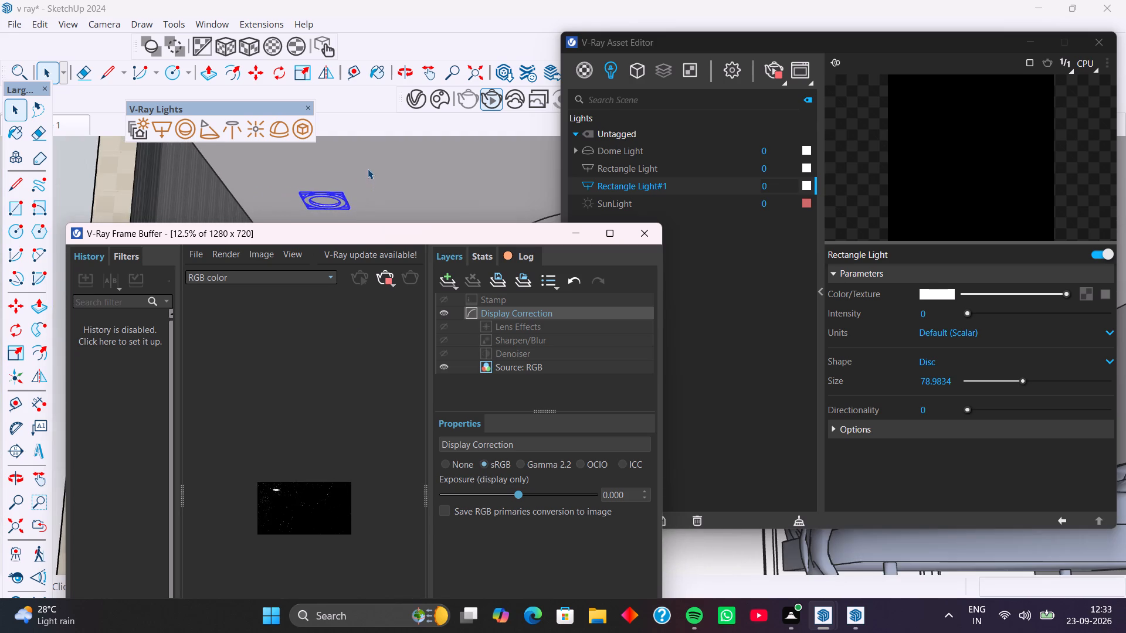
middle_drag(368, 169, 365, 195)
scroll(361, 197, down, 1)
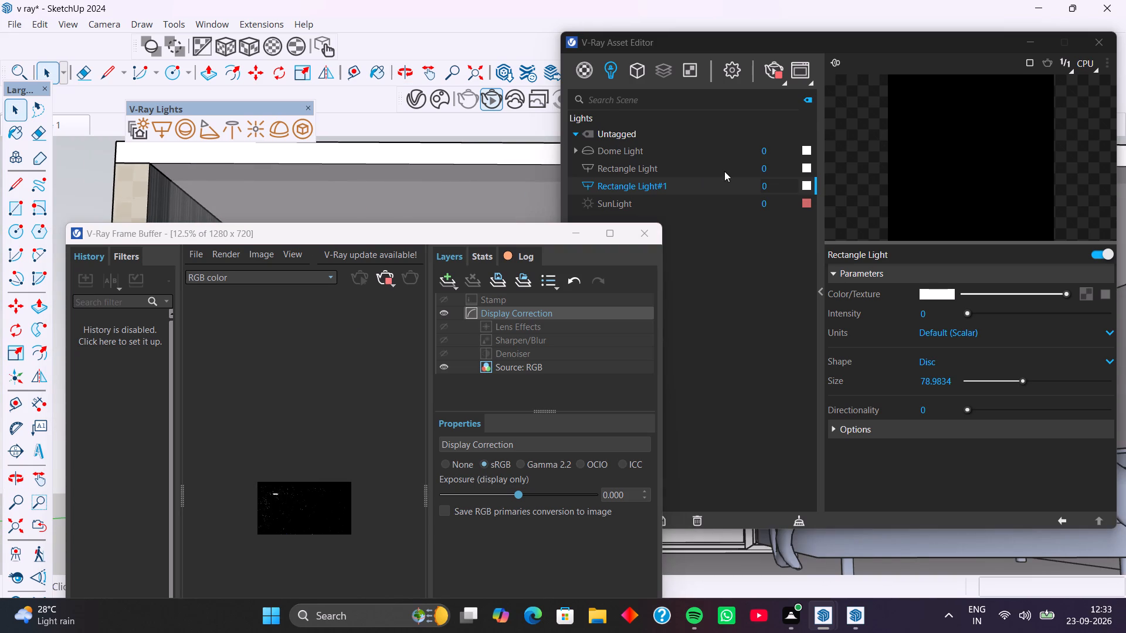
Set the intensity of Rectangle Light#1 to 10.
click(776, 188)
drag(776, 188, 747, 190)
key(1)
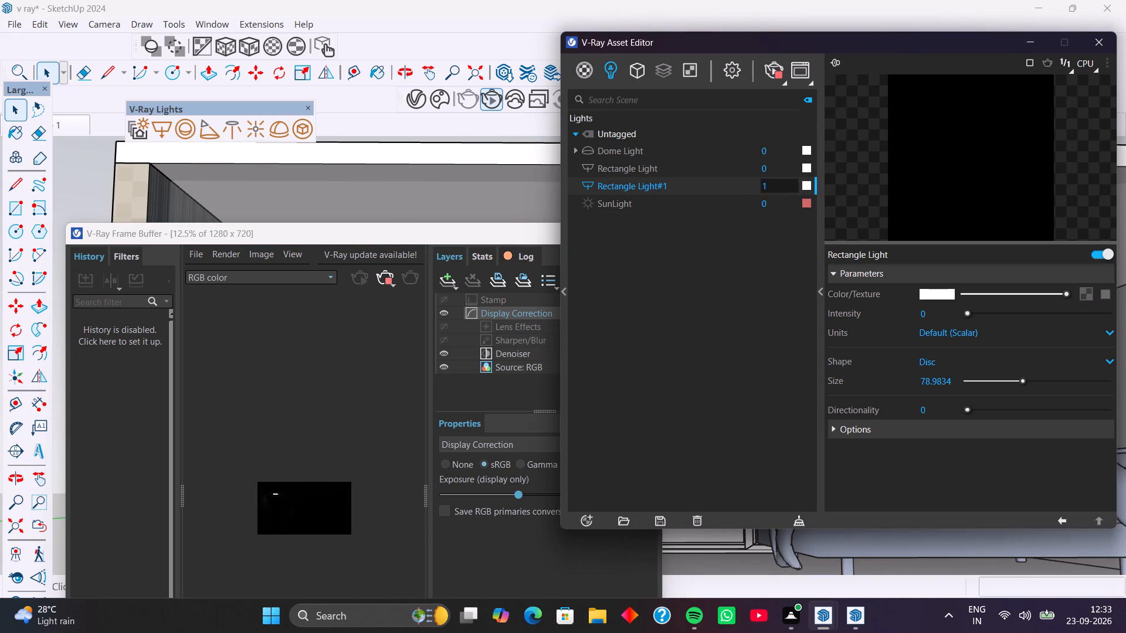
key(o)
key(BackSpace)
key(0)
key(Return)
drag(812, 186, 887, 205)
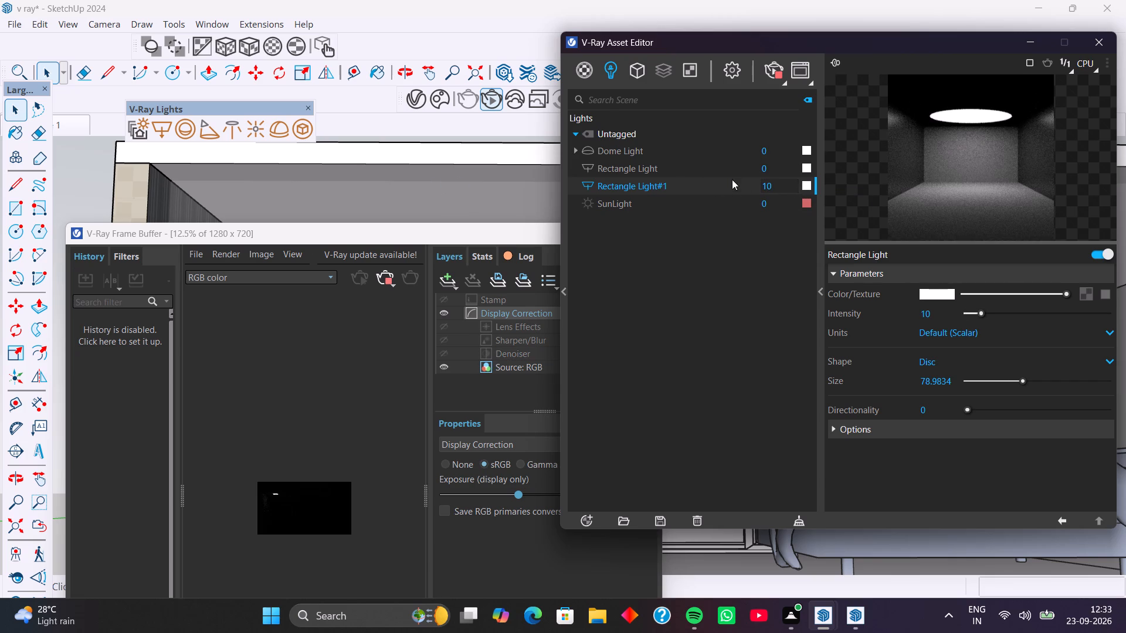
Set the intensity of Rectangle Light#1 to 50.
drag(769, 185, 760, 188)
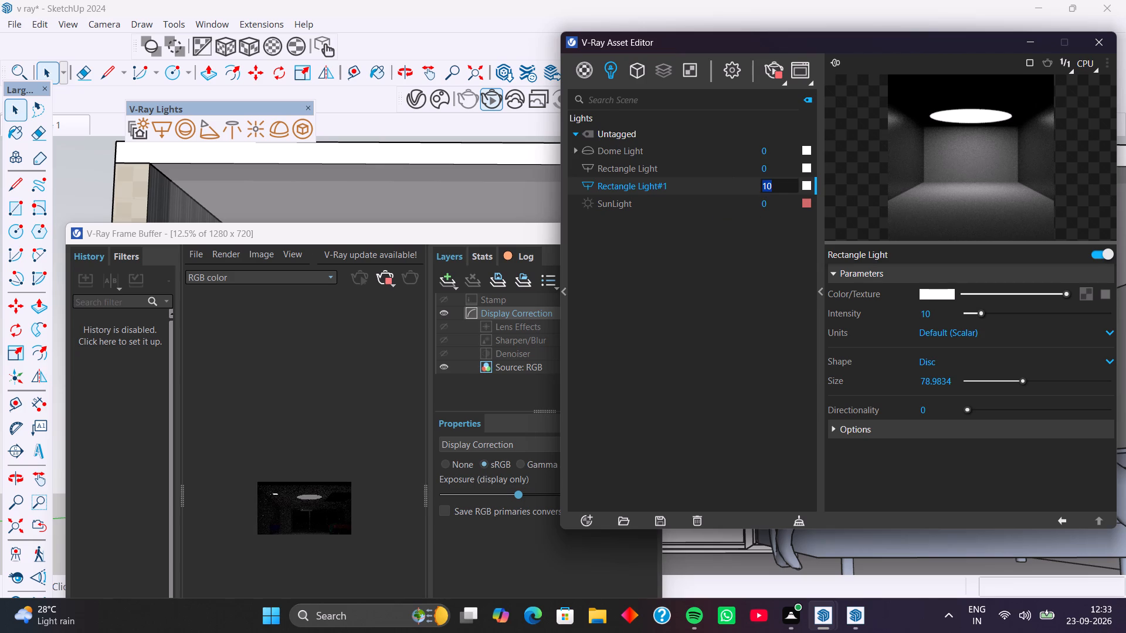
key(5)
key(0)
key(Return)
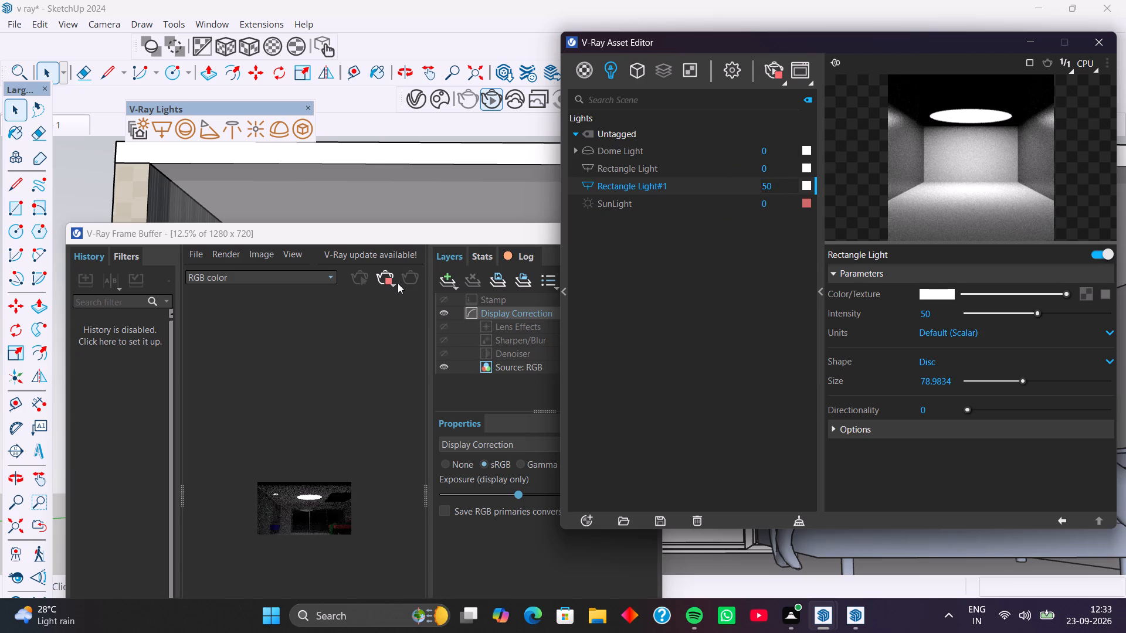
Inspect the ceiling ring in the live render at different zooms, keeping the Frame Buffer clear of the ring in the model.
scroll(274, 499, up, 1)
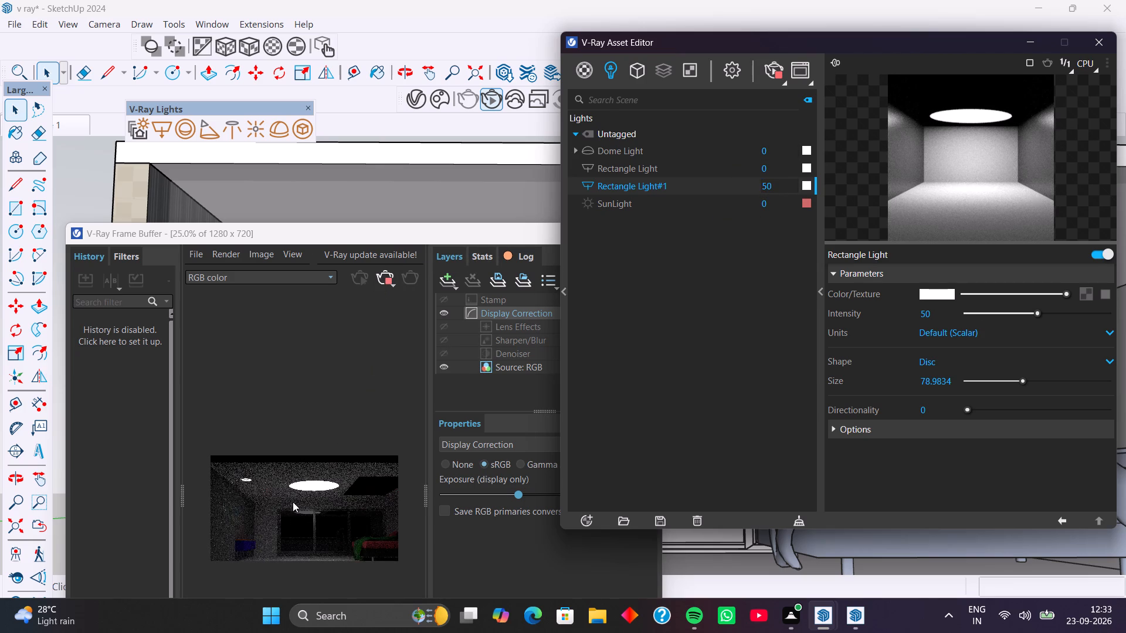
scroll(246, 493, up, 2)
scroll(246, 389, up, 3)
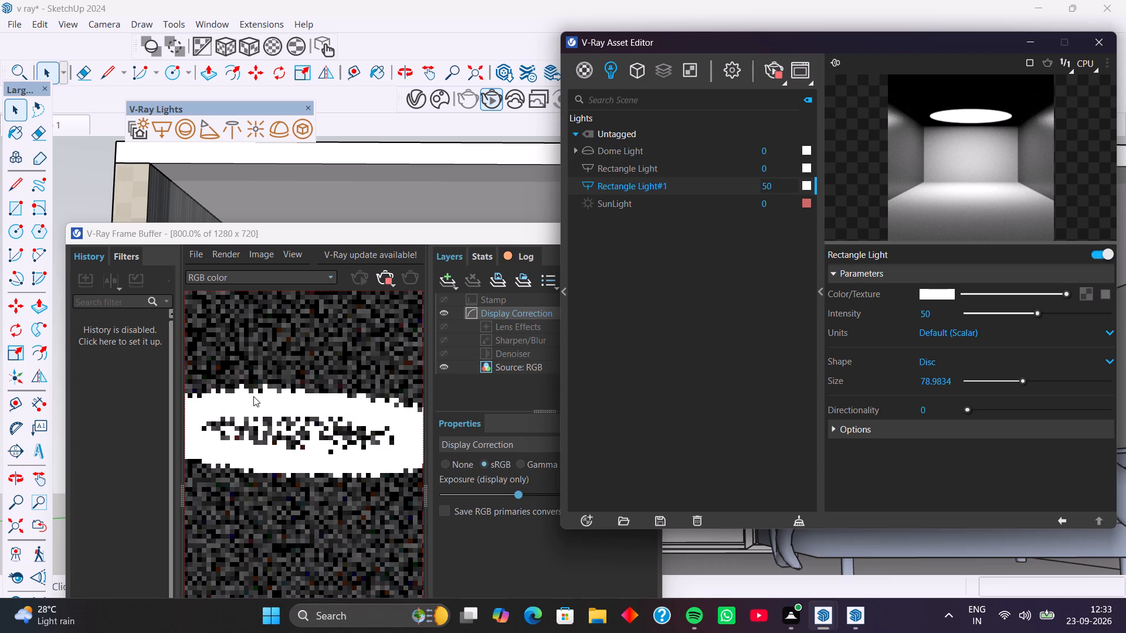
scroll(265, 400, down, 3)
scroll(261, 387, up, 2)
scroll(291, 412, down, 1)
drag(395, 243, 389, 312)
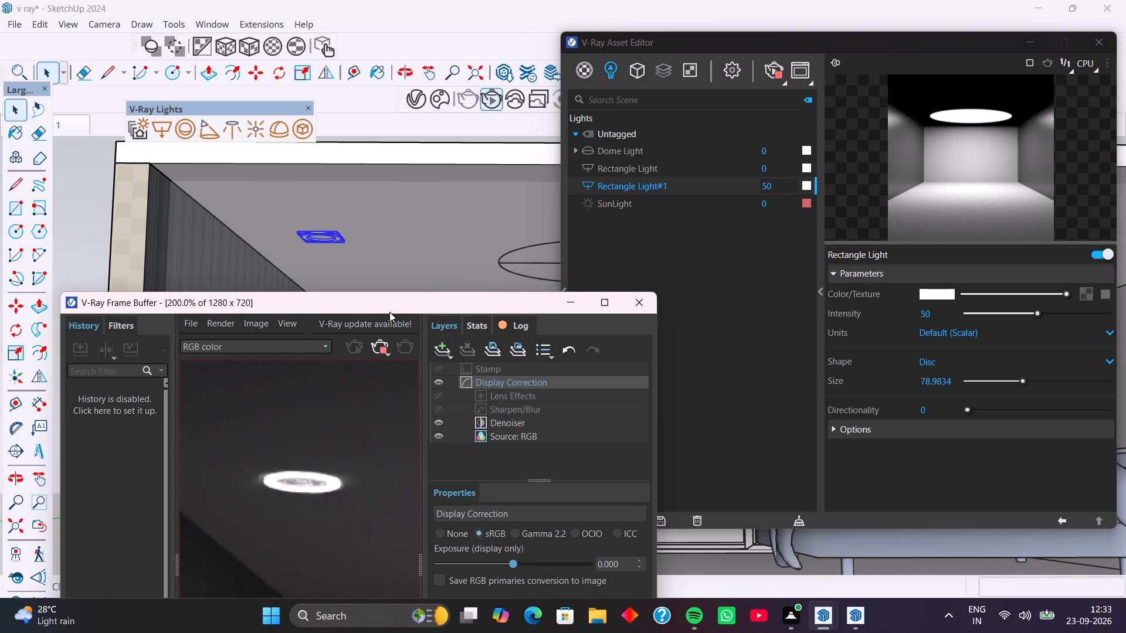
drag(389, 312, 388, 334)
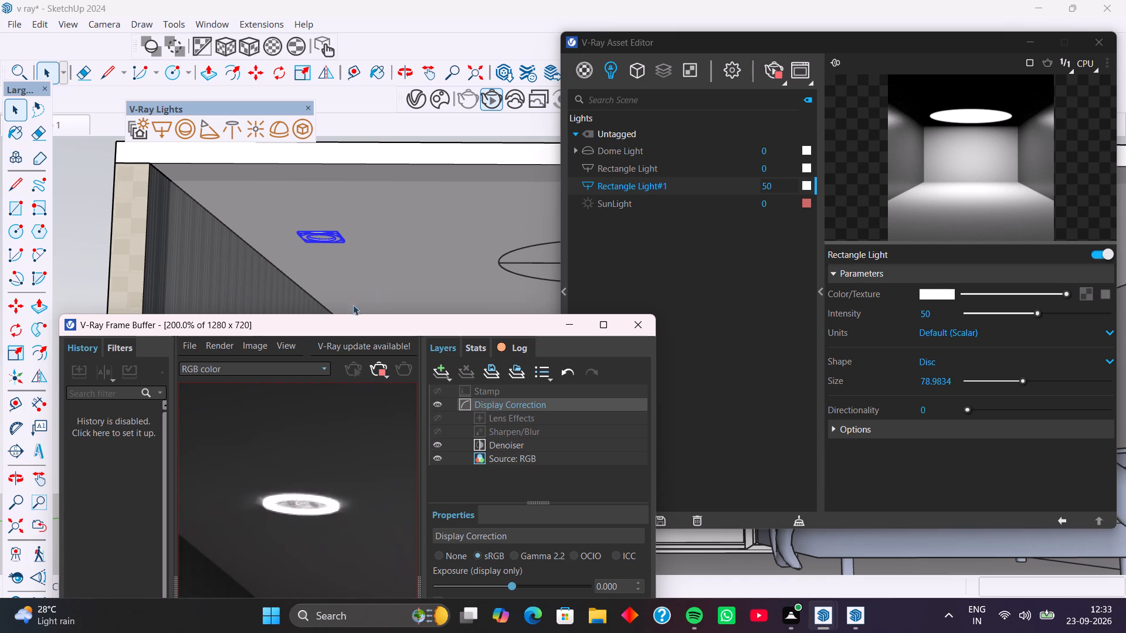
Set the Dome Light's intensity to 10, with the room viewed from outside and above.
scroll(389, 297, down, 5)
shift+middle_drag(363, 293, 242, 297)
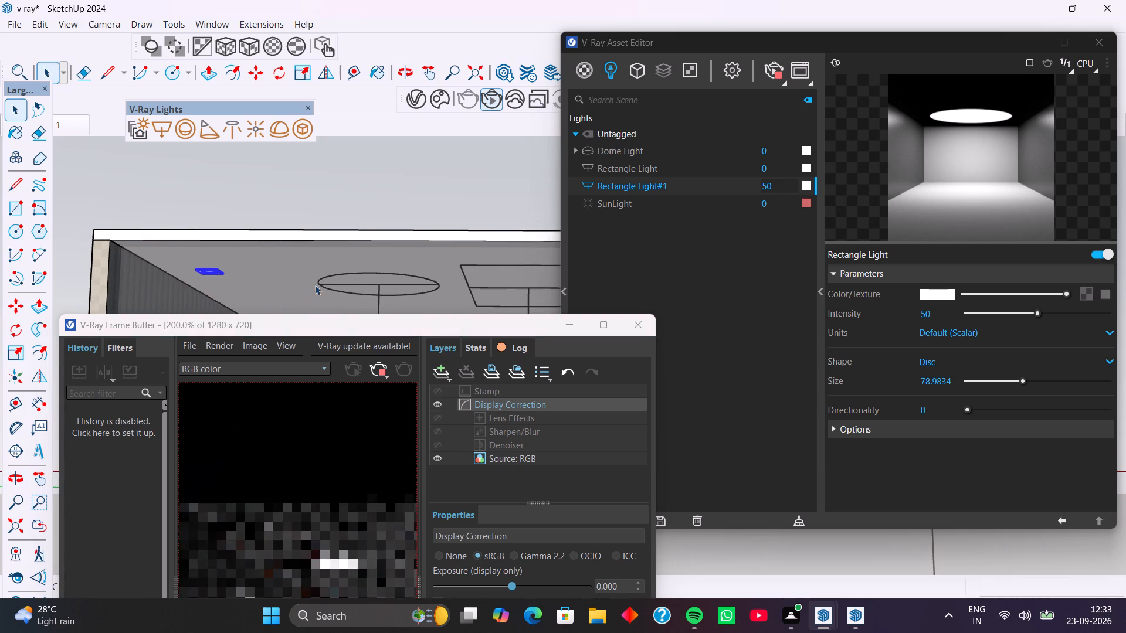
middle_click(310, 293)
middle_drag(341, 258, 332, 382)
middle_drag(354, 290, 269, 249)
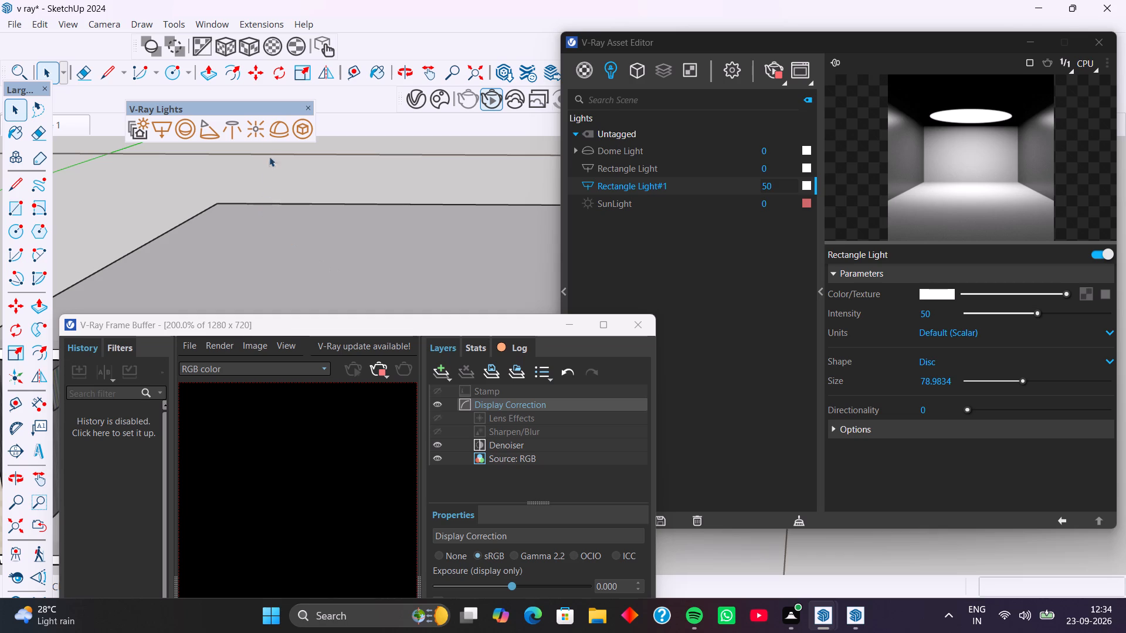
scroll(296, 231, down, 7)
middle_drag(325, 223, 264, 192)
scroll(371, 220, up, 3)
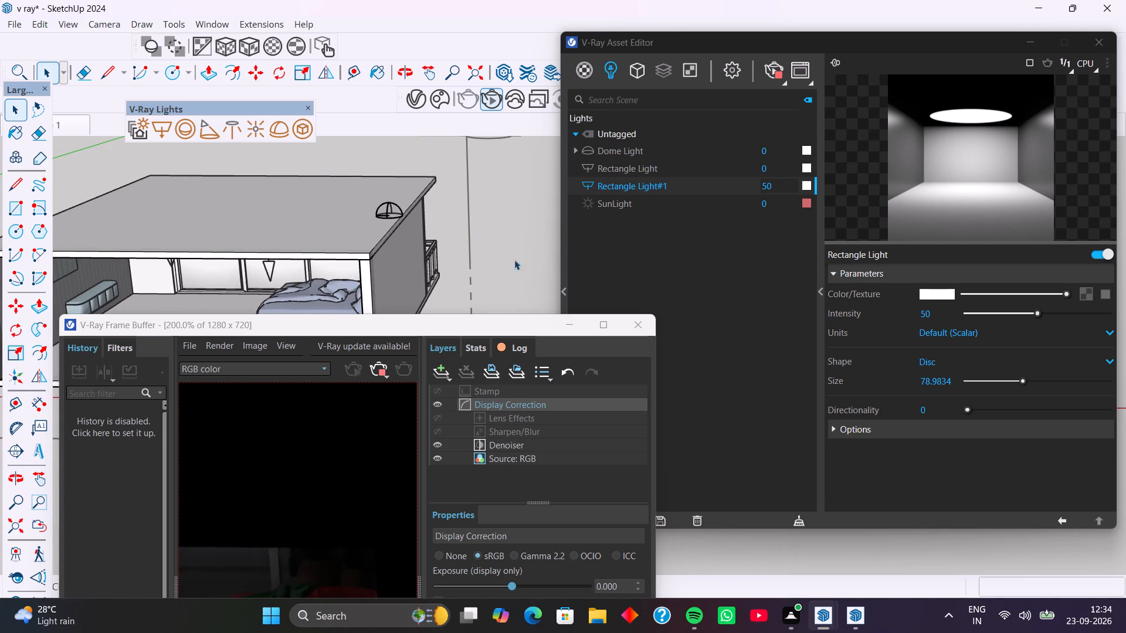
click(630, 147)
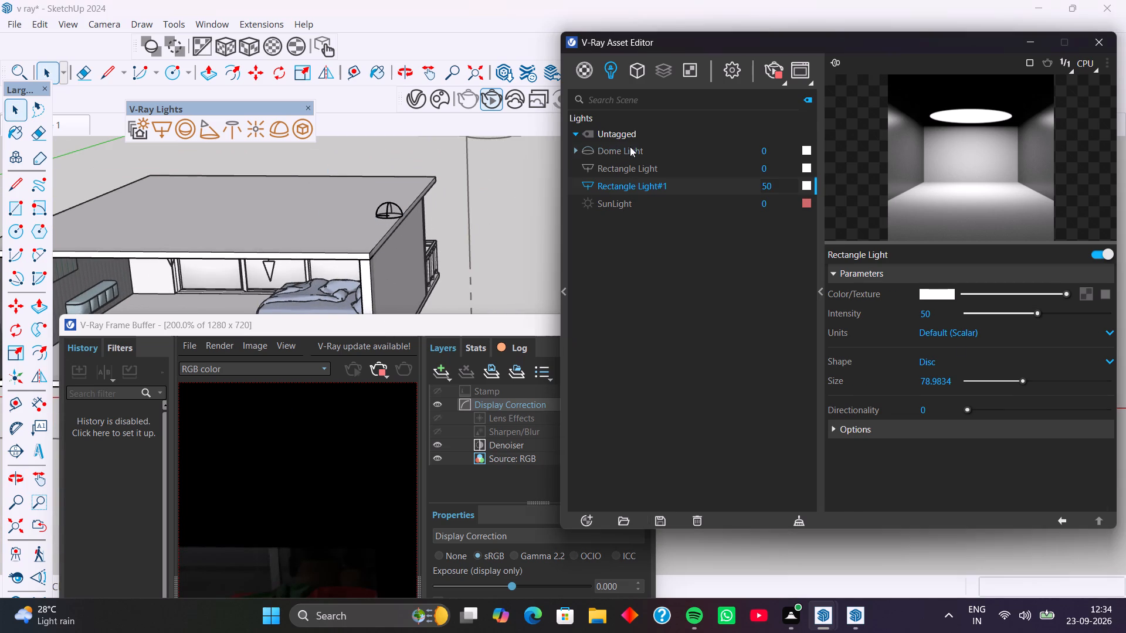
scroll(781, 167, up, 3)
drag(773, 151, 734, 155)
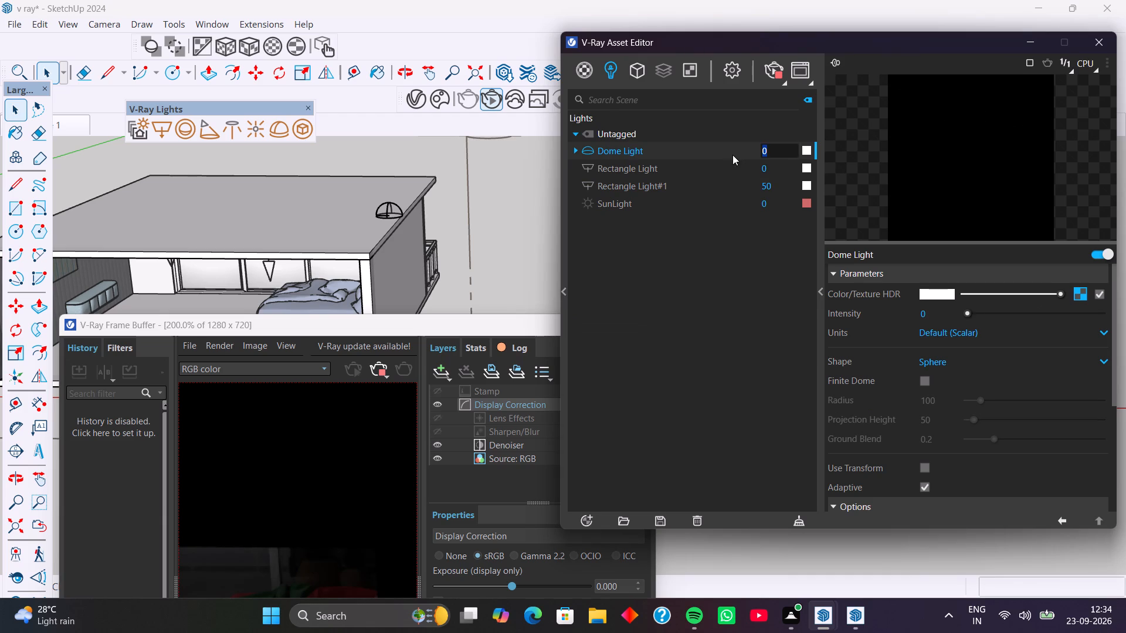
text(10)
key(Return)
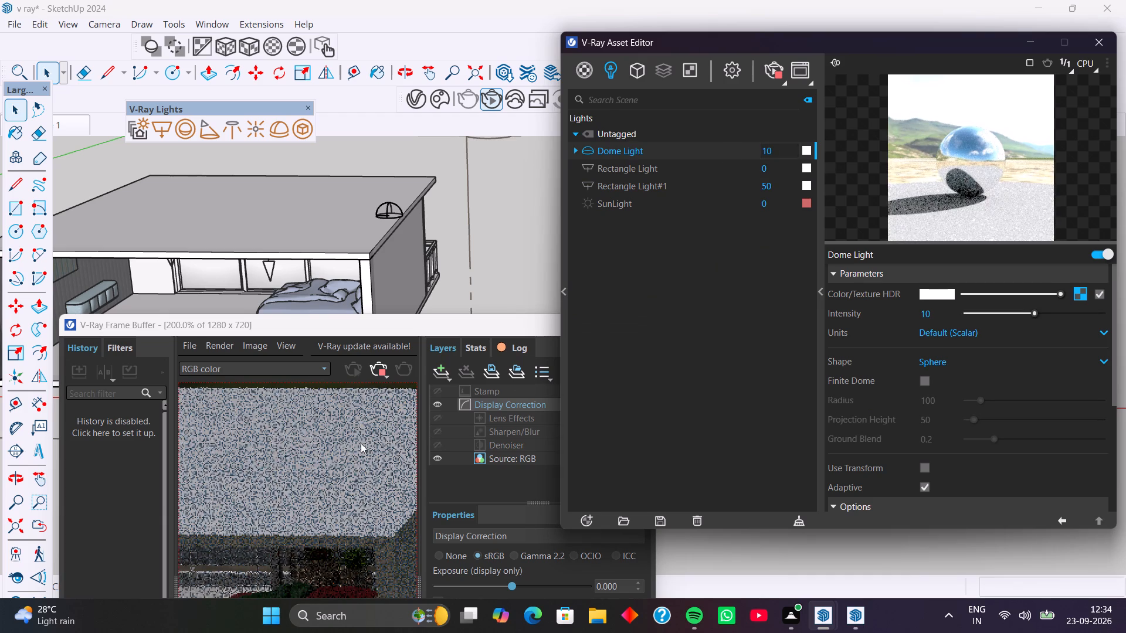
Examine the dome-lit room and its HDRI surroundings in the live render from outside the open side of the room.
shift+middle_drag(363, 445, 422, 383)
scroll(362, 421, down, 5)
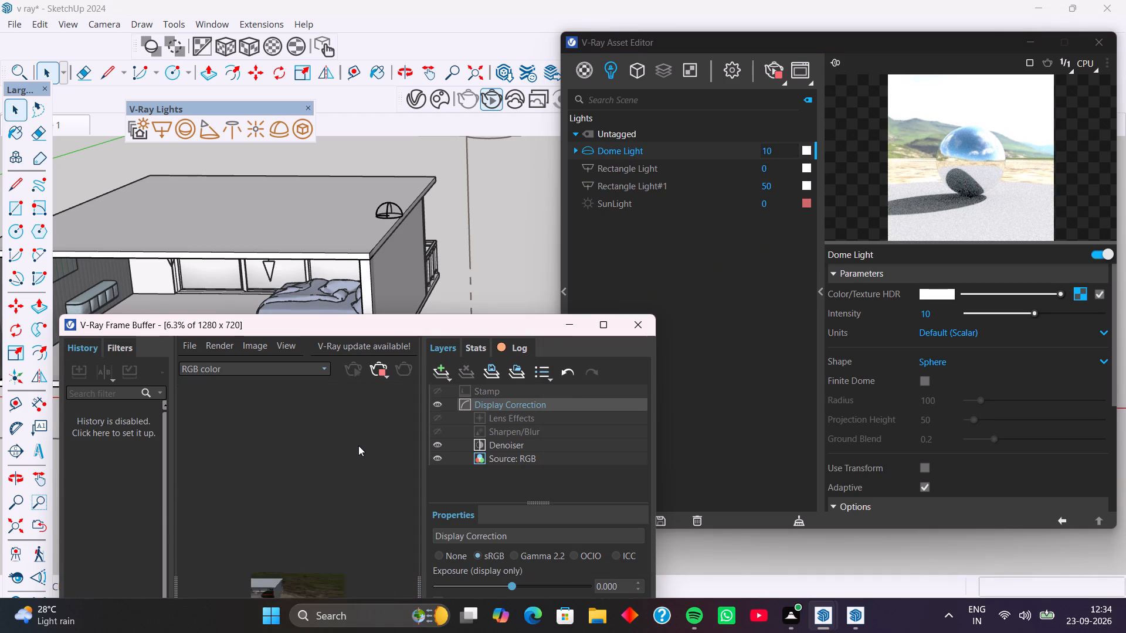
scroll(347, 451, up, 5)
shift+middle_drag(341, 491, 359, 464)
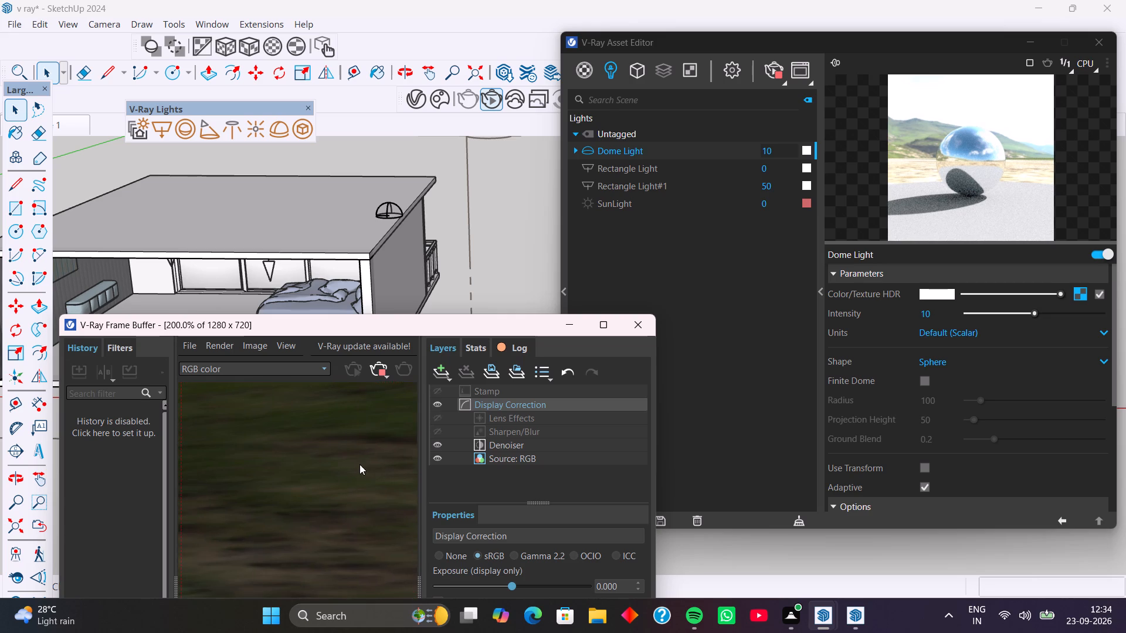
shift+middle_drag(359, 464, 361, 469)
scroll(338, 447, down, 2)
scroll(291, 266, down, 4)
middle_drag(273, 248, 414, 229)
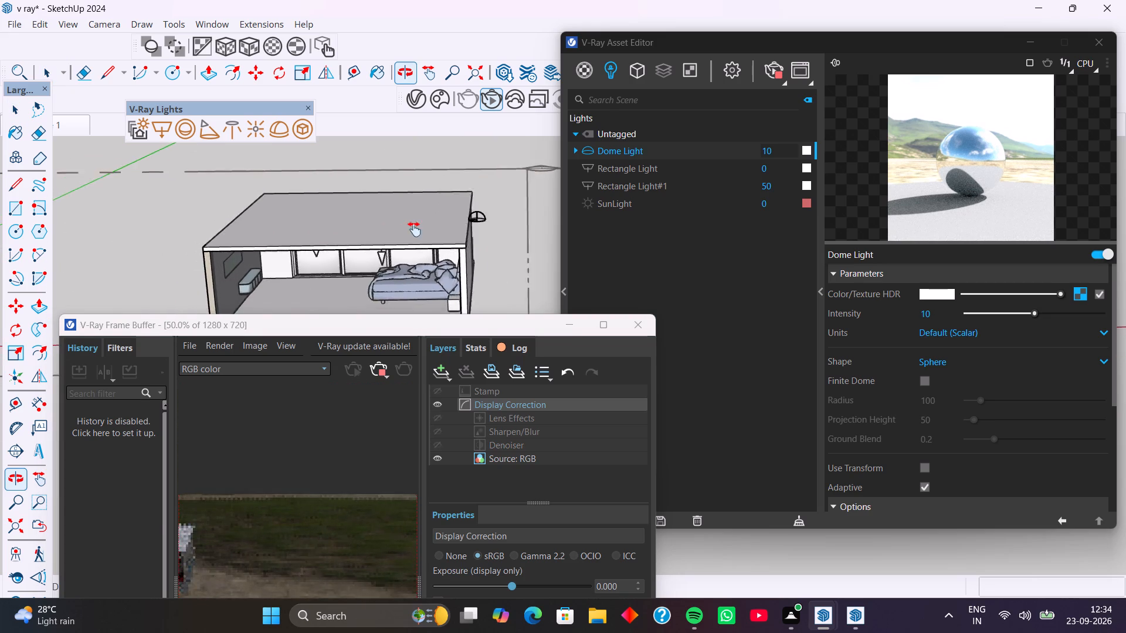
middle_drag(414, 229, 451, 222)
middle_drag(372, 251, 374, 236)
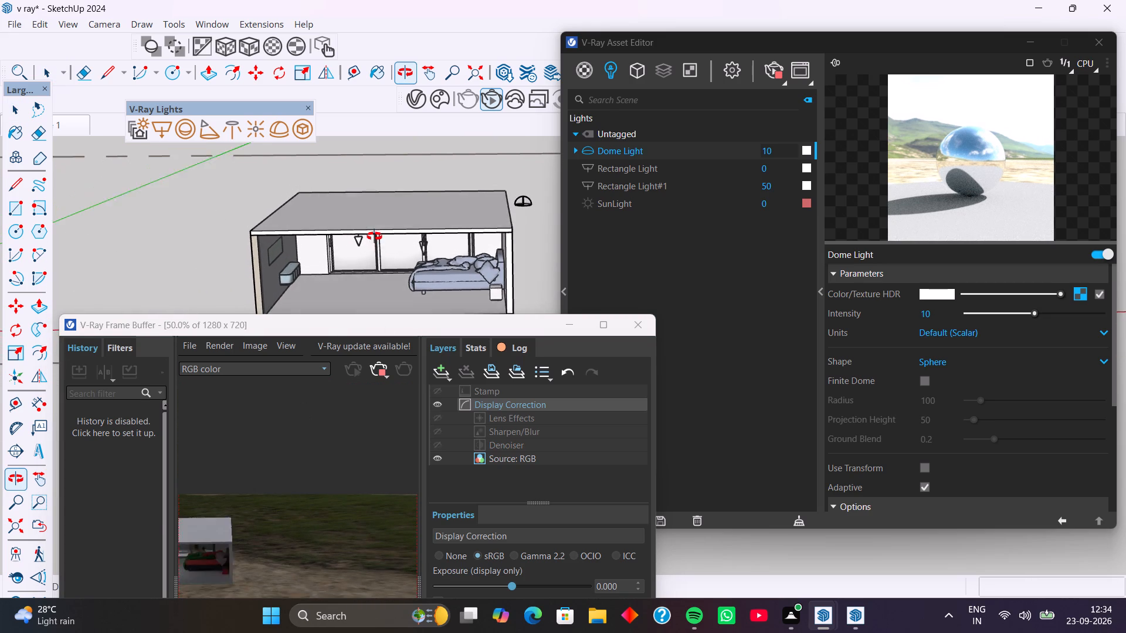
middle_drag(374, 236, 374, 236)
scroll(379, 242, up, 1)
middle_drag(379, 242, 433, 241)
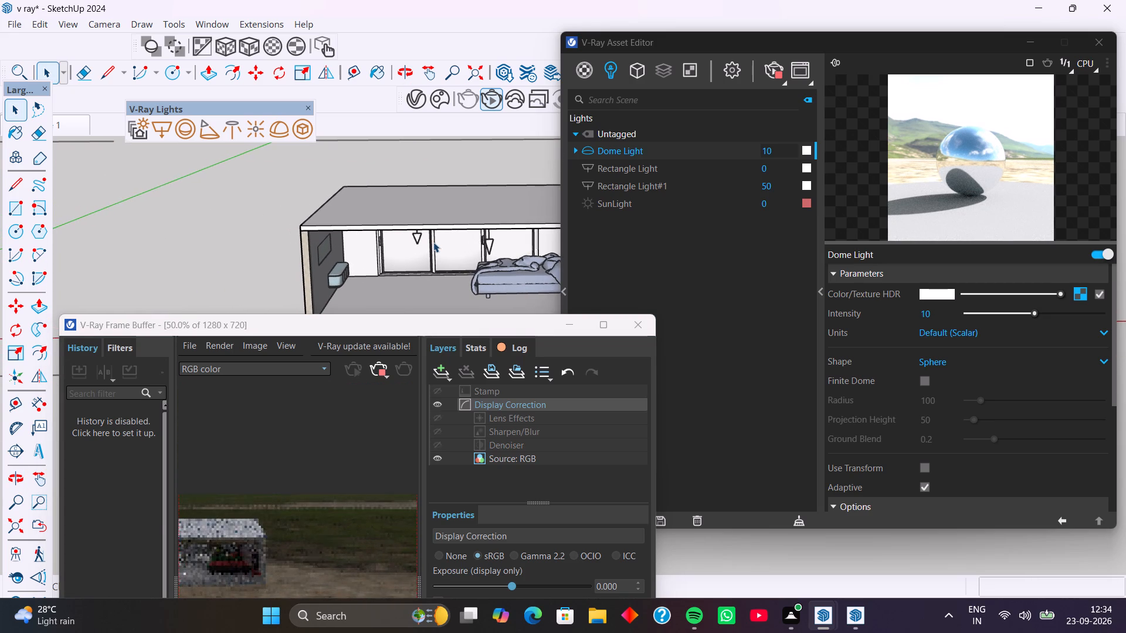
scroll(433, 250, up, 1)
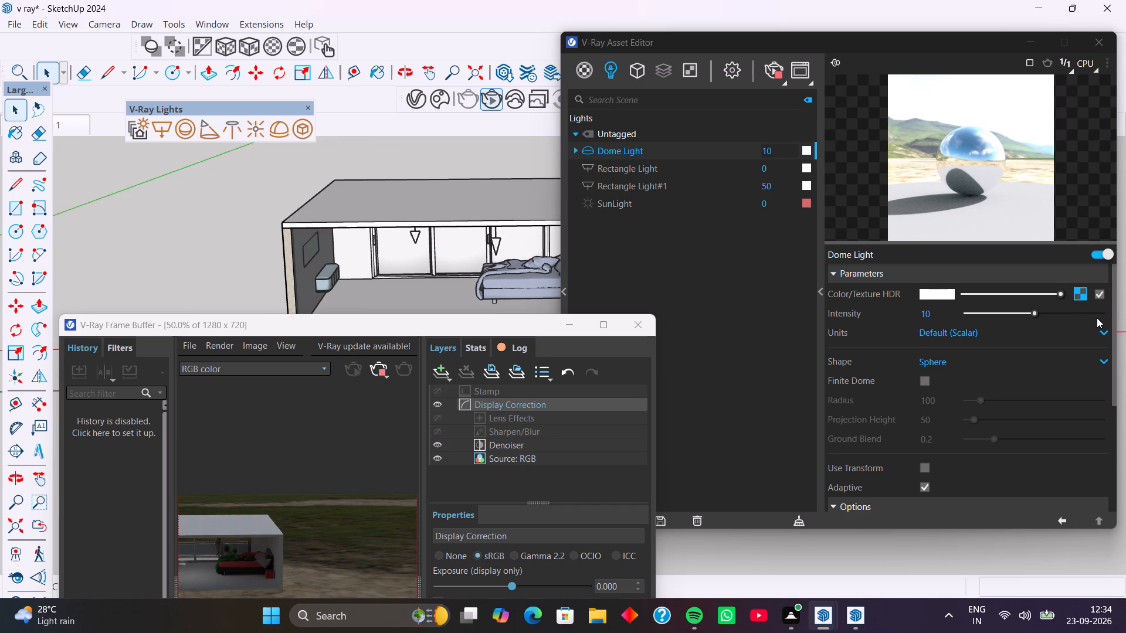
Review the Dome Light's parameters and options, including shape, visibility, shadows and texture resolution.
scroll(931, 391, down, 1)
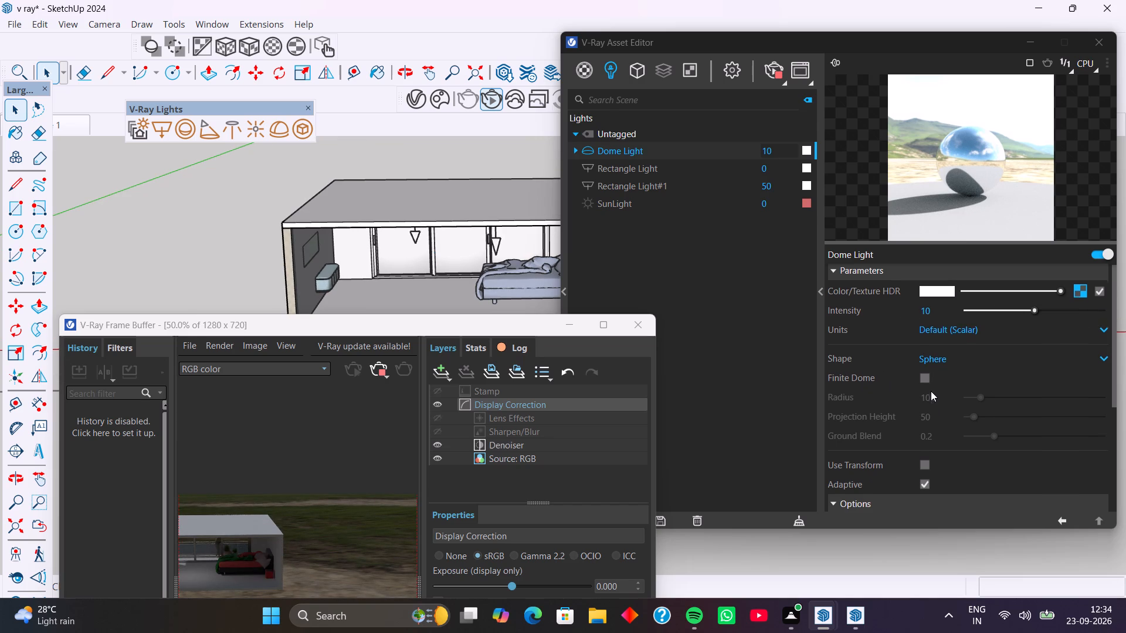
scroll(931, 391, down, 1)
scroll(1014, 305, up, 2)
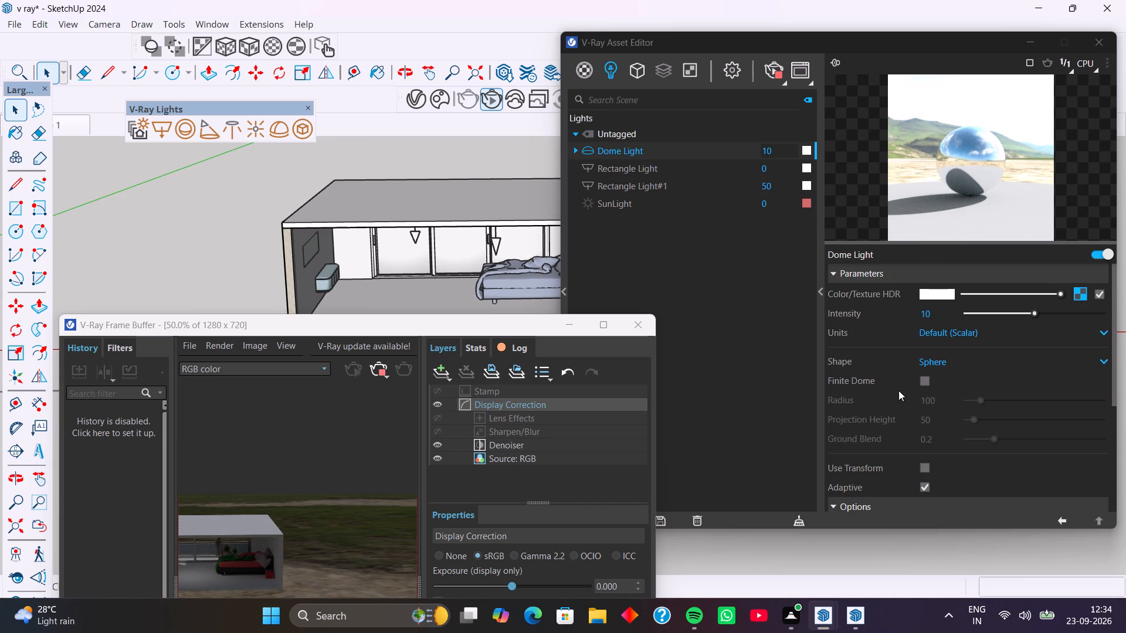
scroll(1002, 372, down, 3)
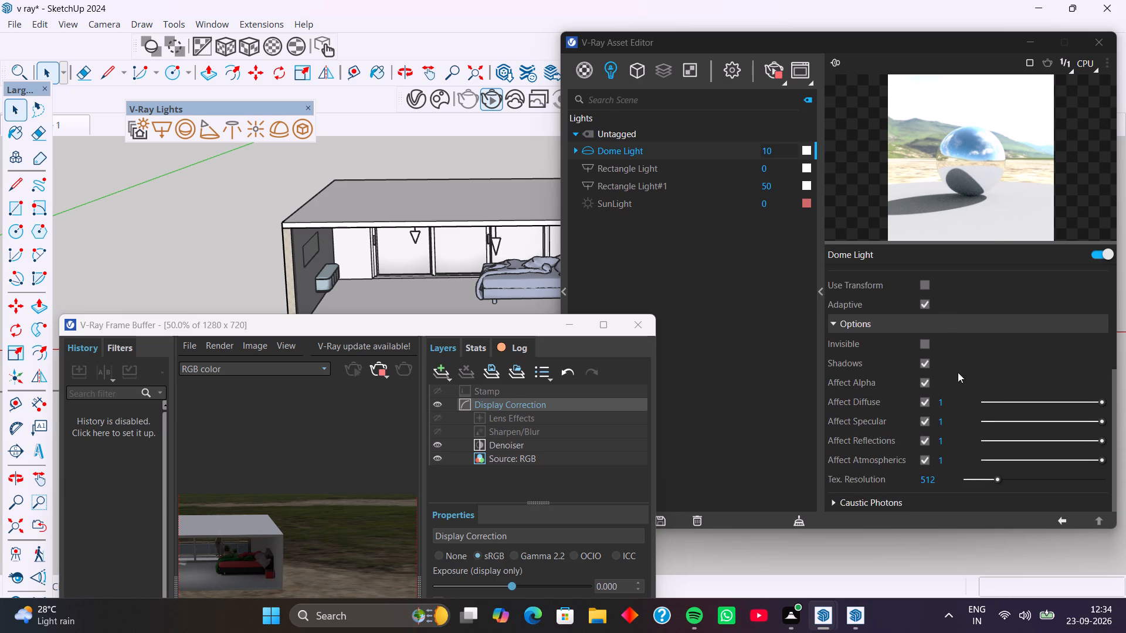
scroll(886, 271, up, 3)
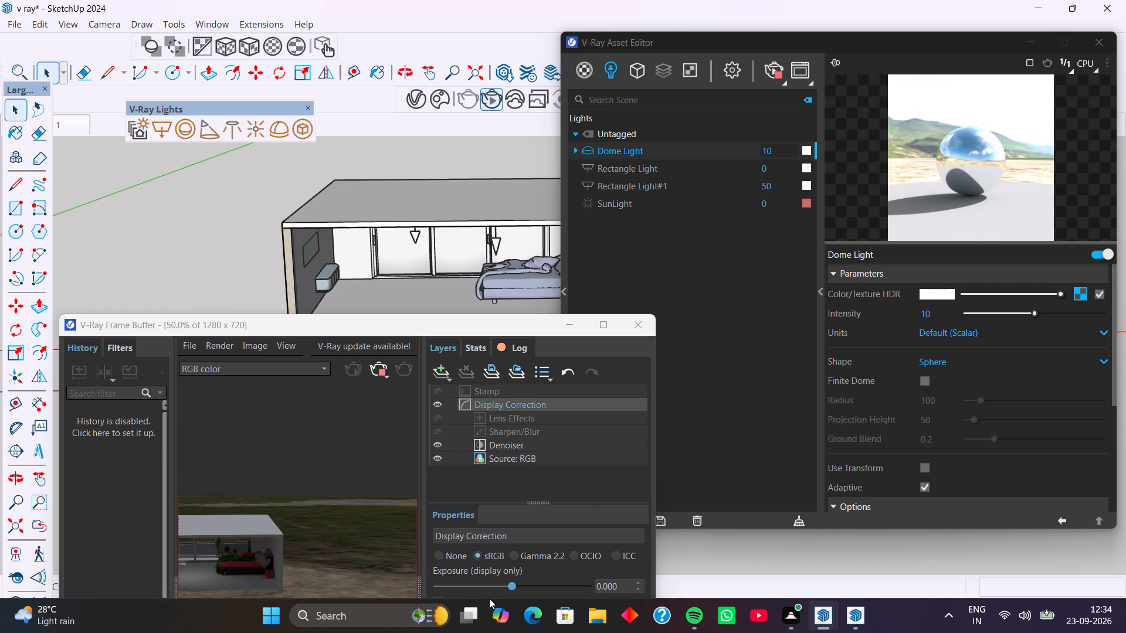
scroll(1000, 372, down, 2)
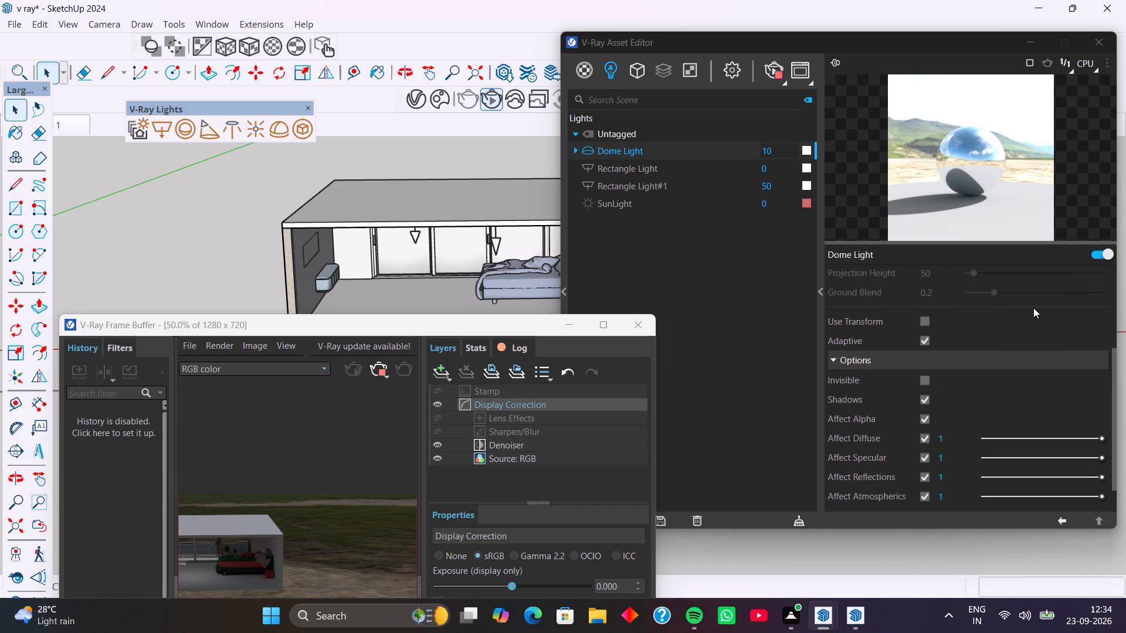
scroll(900, 400, down, 9)
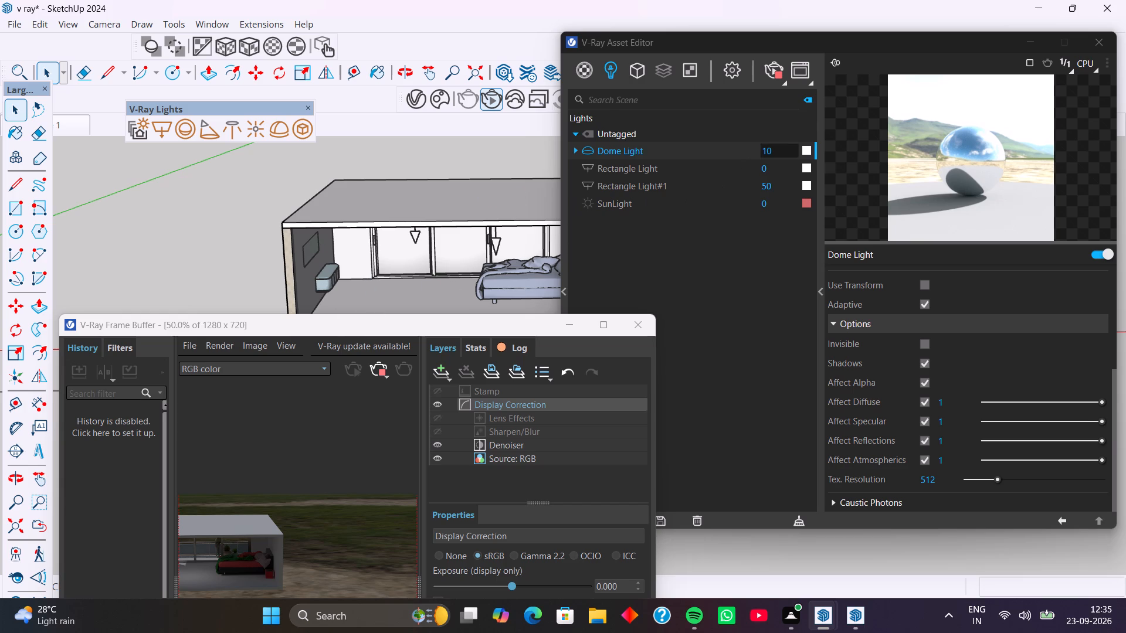
Set the Dome Light's intensity to 0.
drag(777, 147, 745, 156)
key(0)
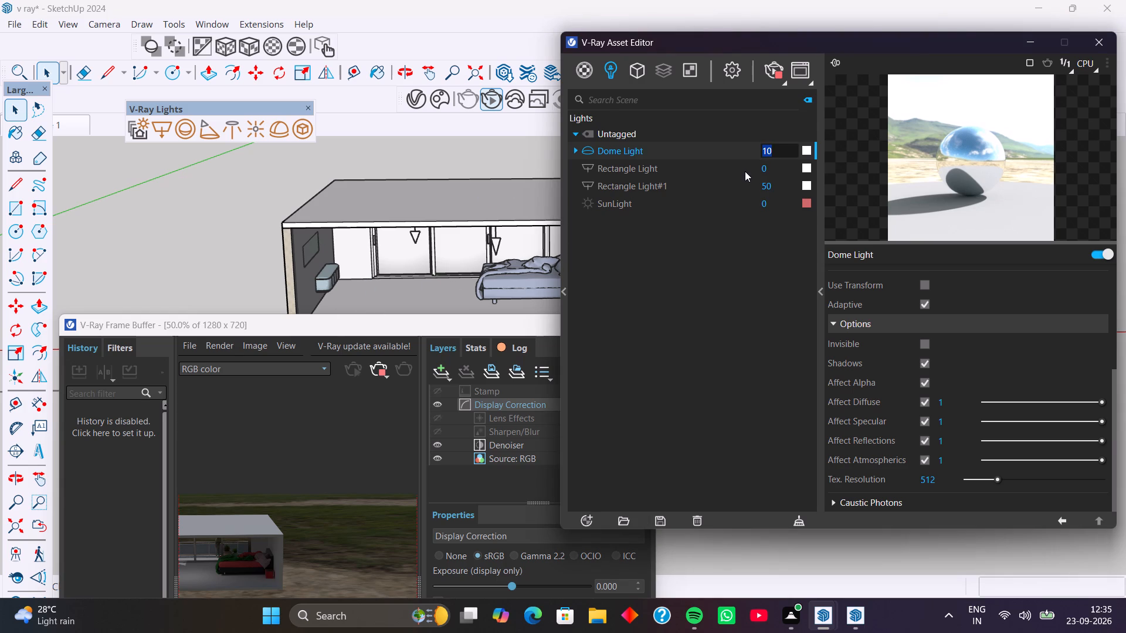
key(Return)
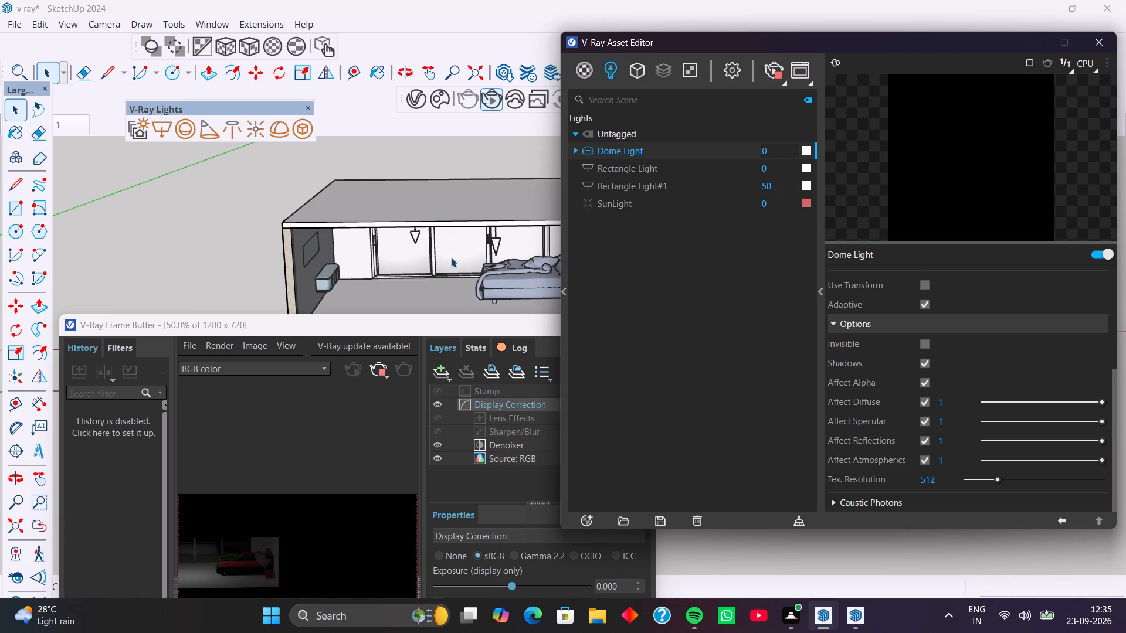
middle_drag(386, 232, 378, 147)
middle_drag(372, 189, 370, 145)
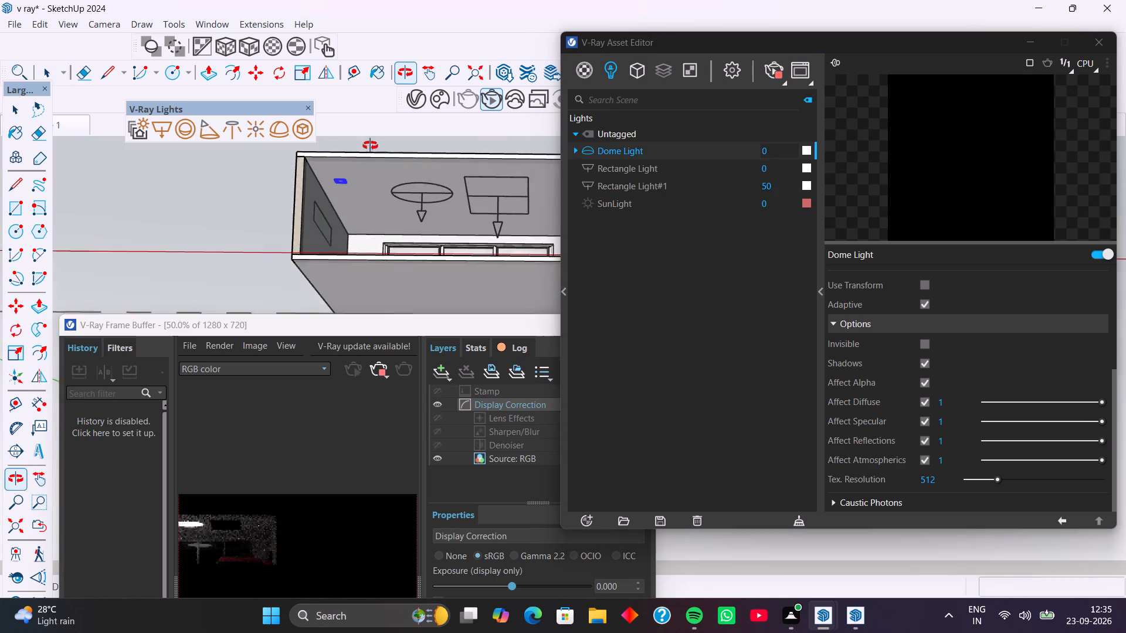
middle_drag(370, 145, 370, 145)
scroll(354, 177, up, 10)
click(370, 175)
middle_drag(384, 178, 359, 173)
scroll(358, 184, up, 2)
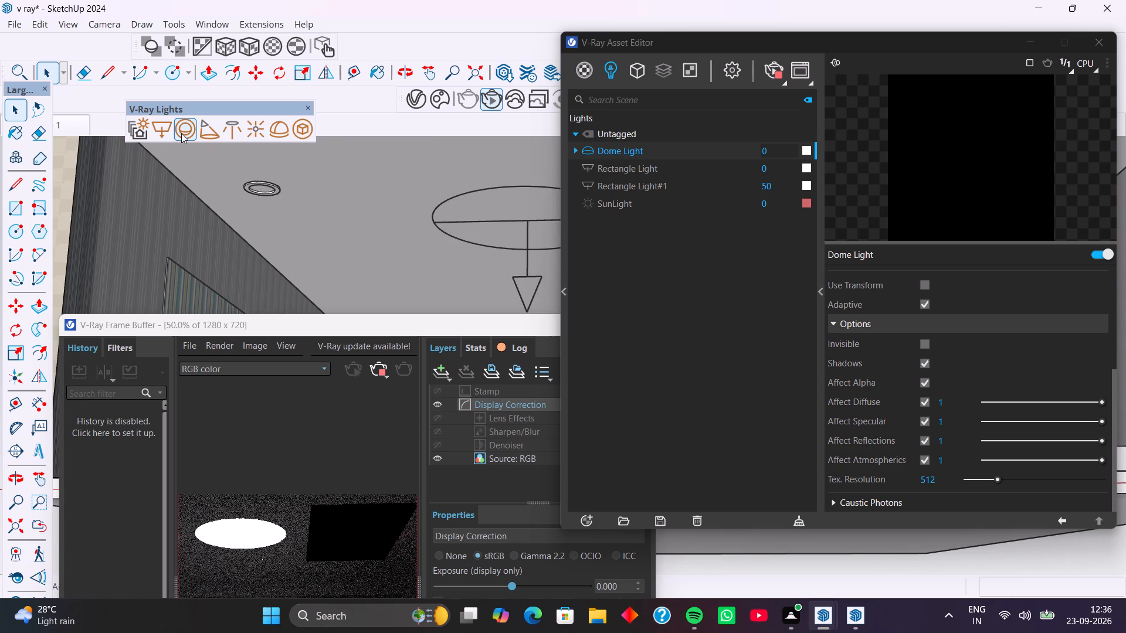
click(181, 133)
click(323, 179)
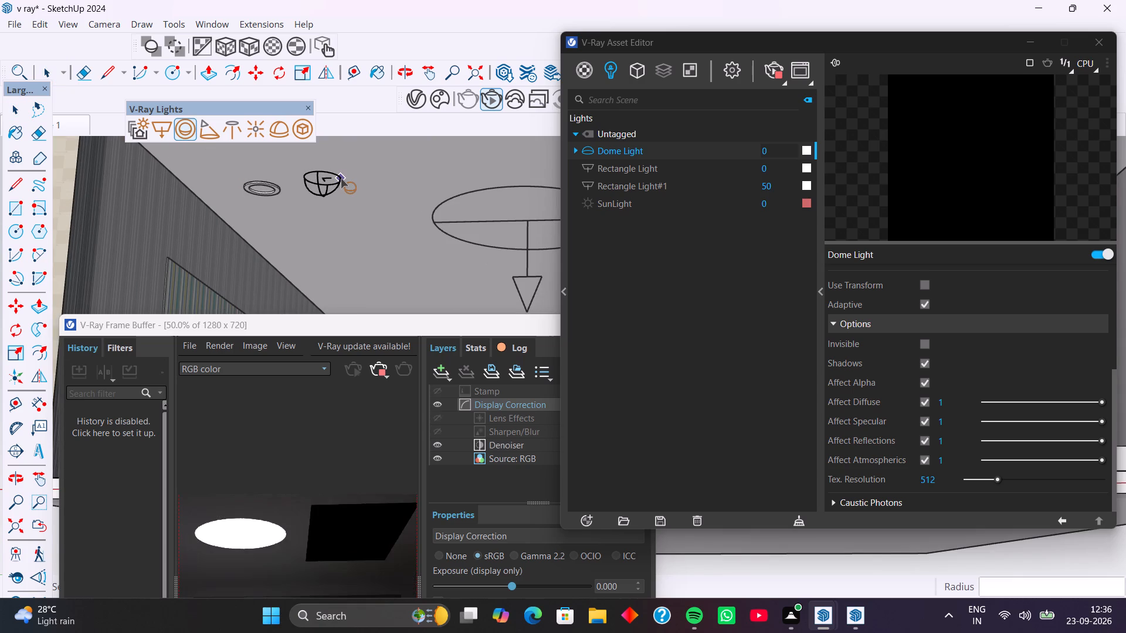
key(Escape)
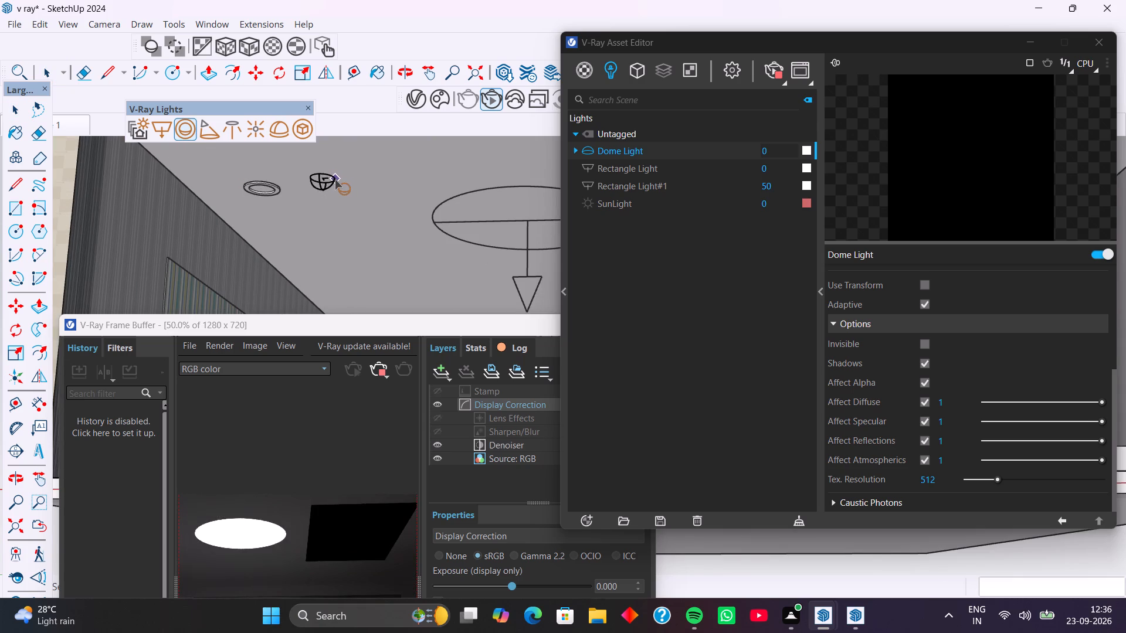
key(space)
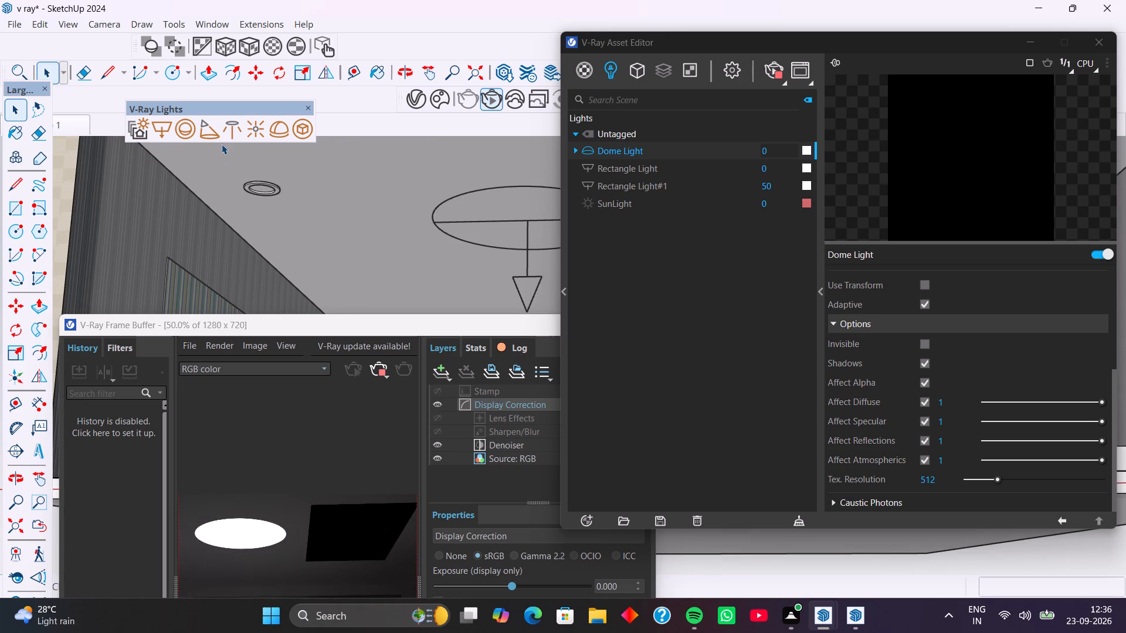
Draw a circle of about 8 3/8" radius on the ceiling beside the existing ring and offset it inward about 2 3/4".
click(170, 71)
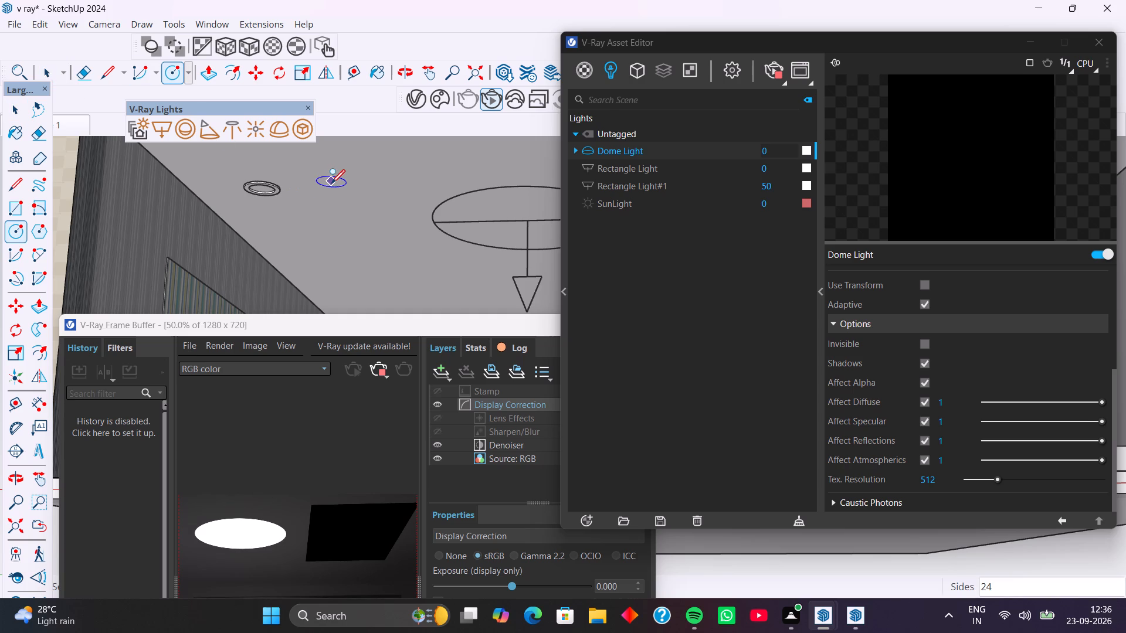
click(331, 182)
click(354, 178)
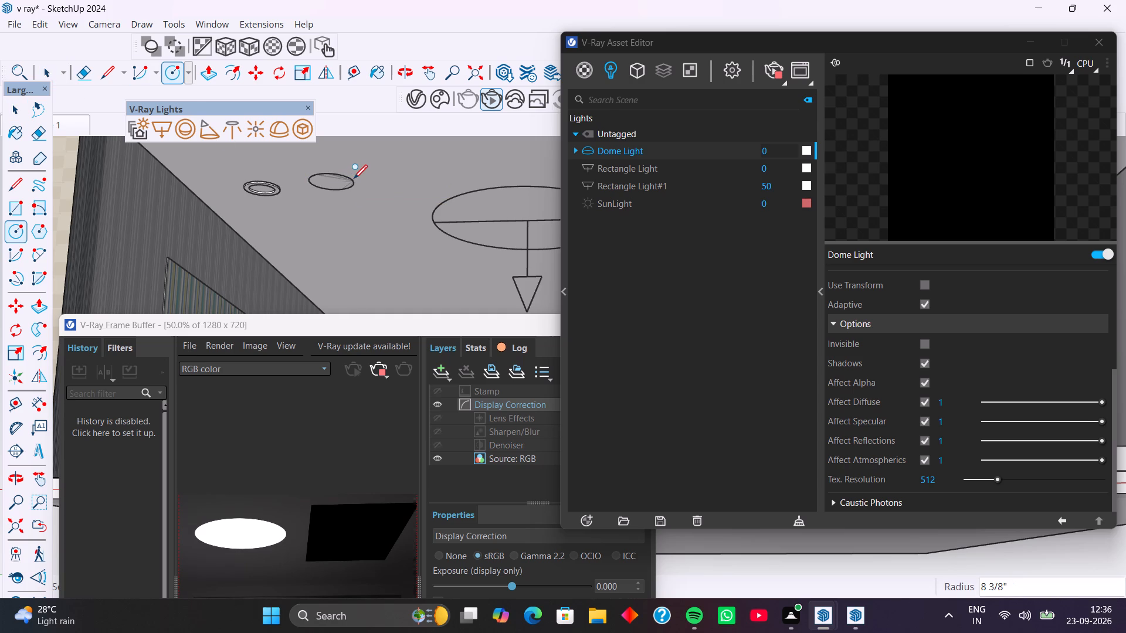
scroll(331, 181, up, 6)
key(f)
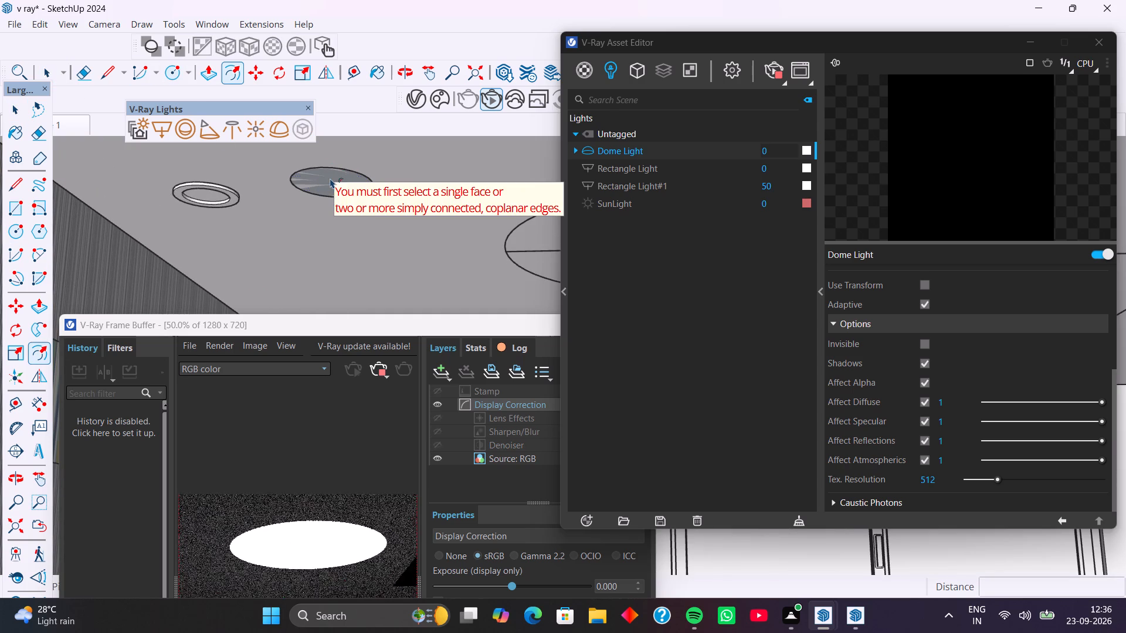
click(332, 175)
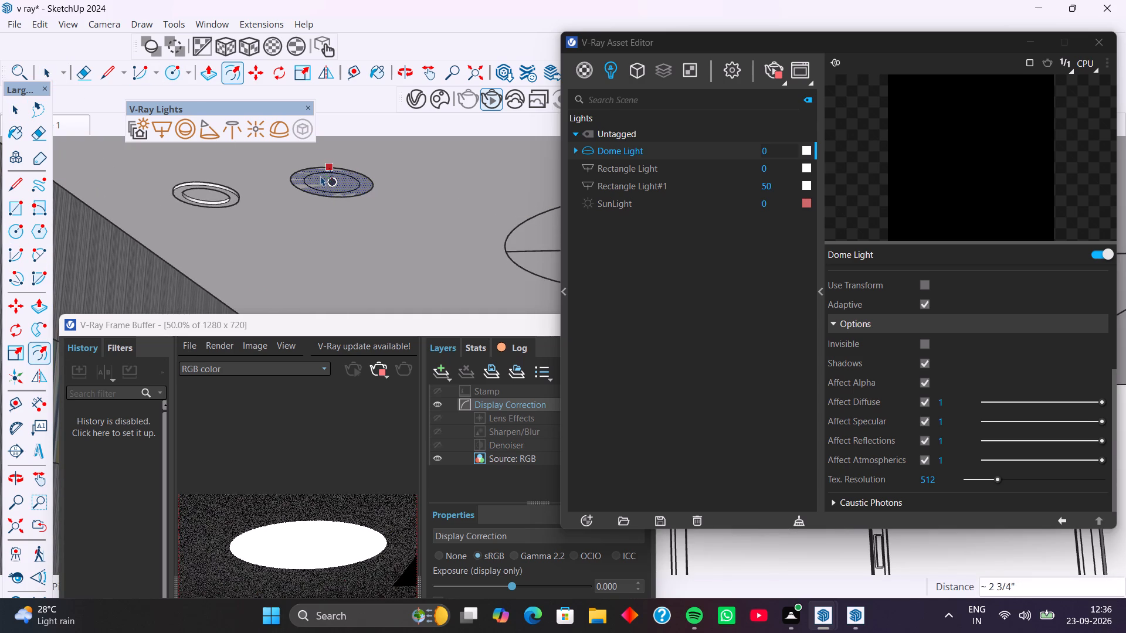
click(320, 175)
Extrude the new ring-shaped face about 13/16" down from the ceiling with Push/Pull.
scroll(320, 175, up, 4)
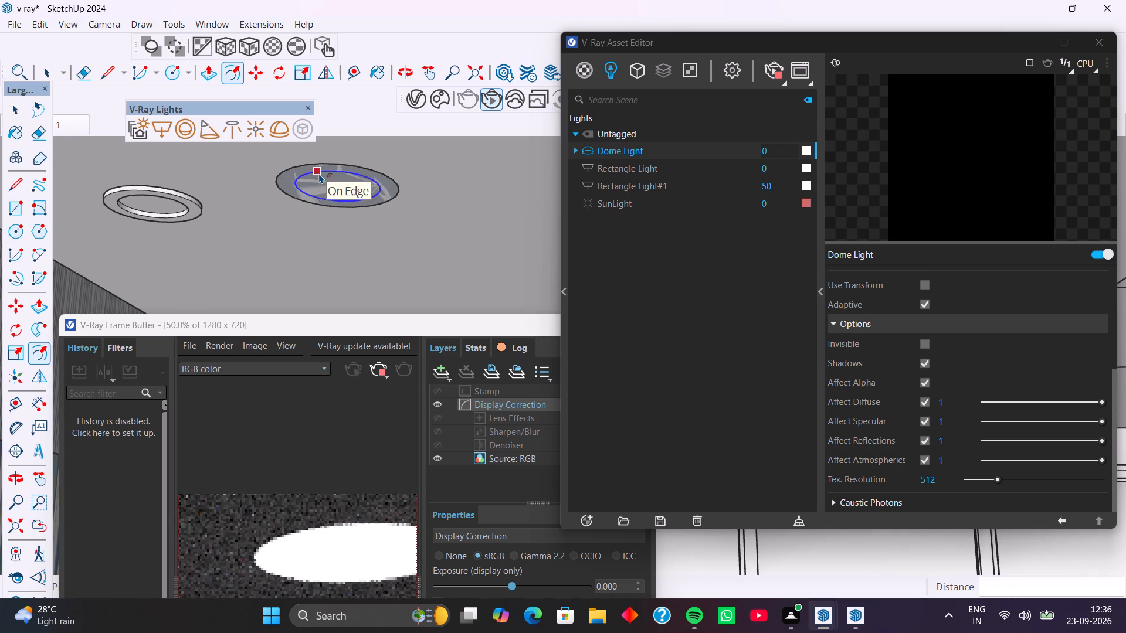
key(p)
click(304, 171)
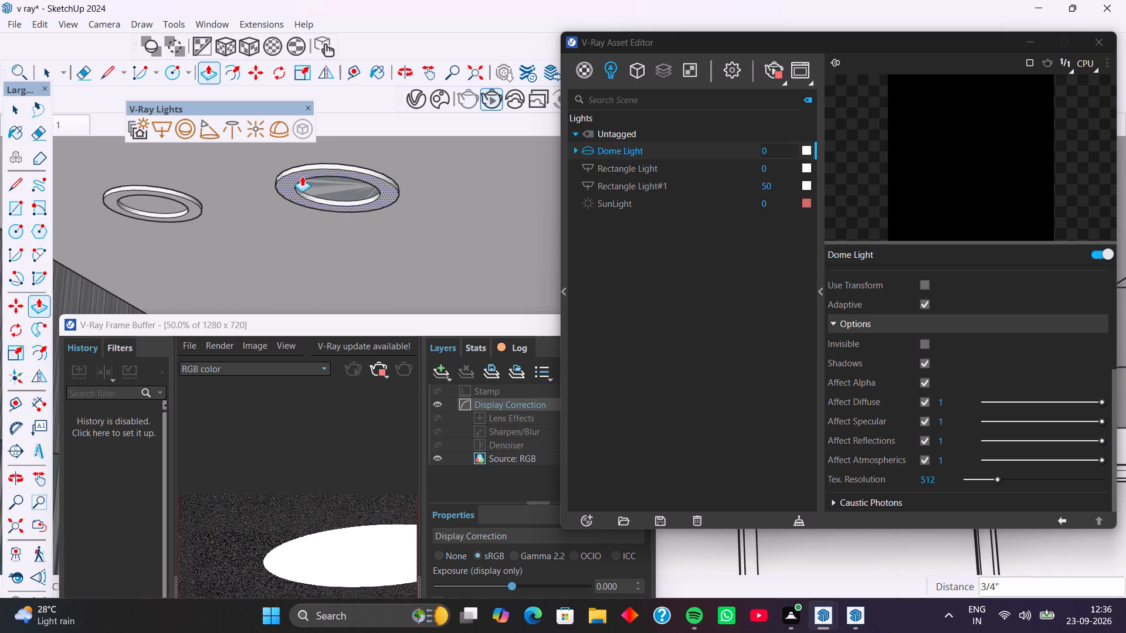
click(302, 176)
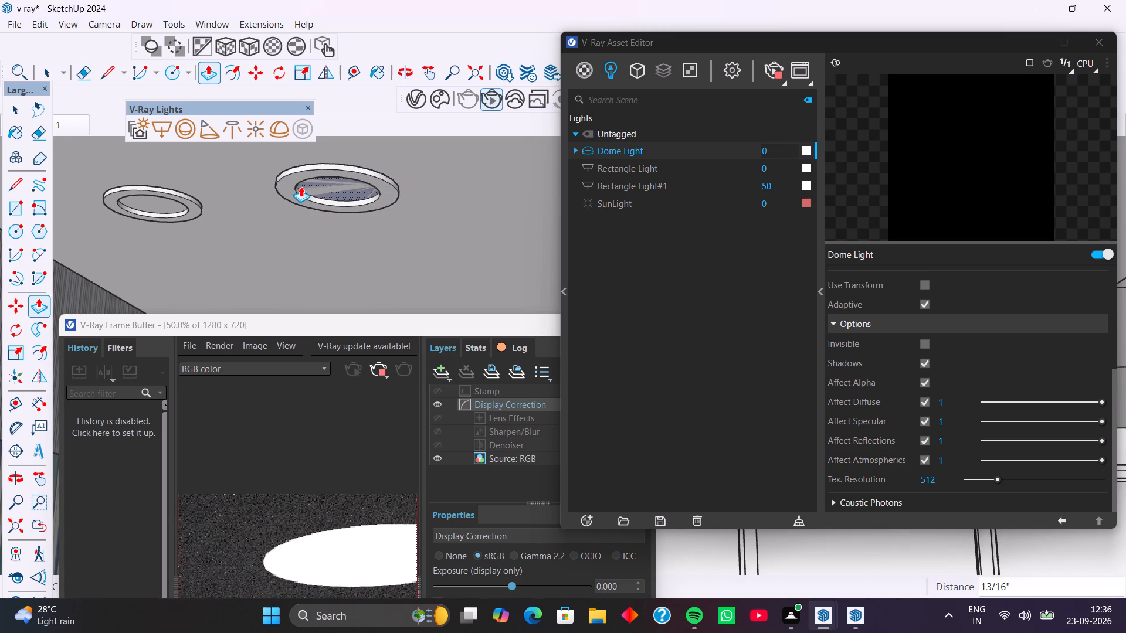
Select the whole new ceiling ring and make it a group.
key(space)
triple_click(301, 177)
triple_click(301, 177)
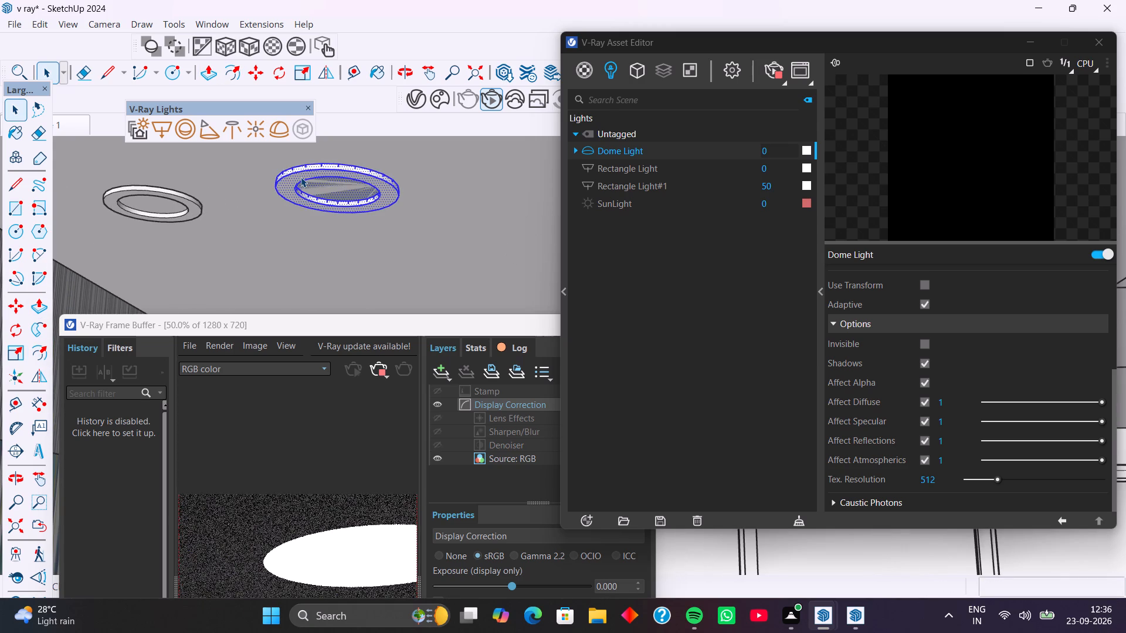
triple_click(301, 177)
right_click(301, 177)
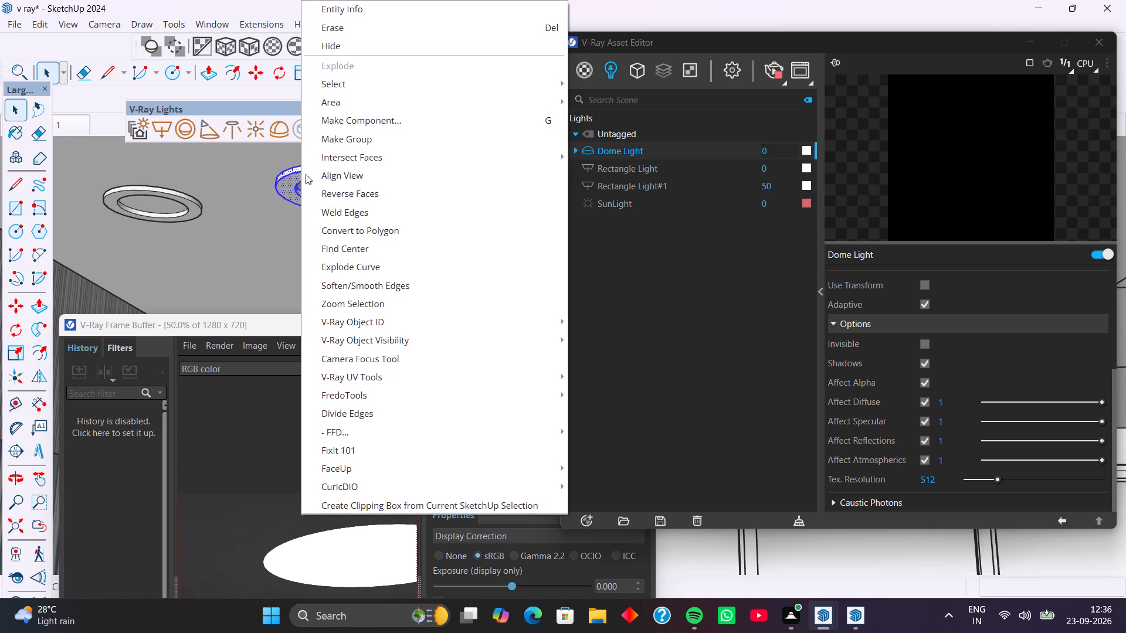
click(374, 143)
Create a new Emissive material and apply it to the new ceiling ring group.
middle_drag(364, 222, 378, 251)
middle_drag(375, 239, 379, 246)
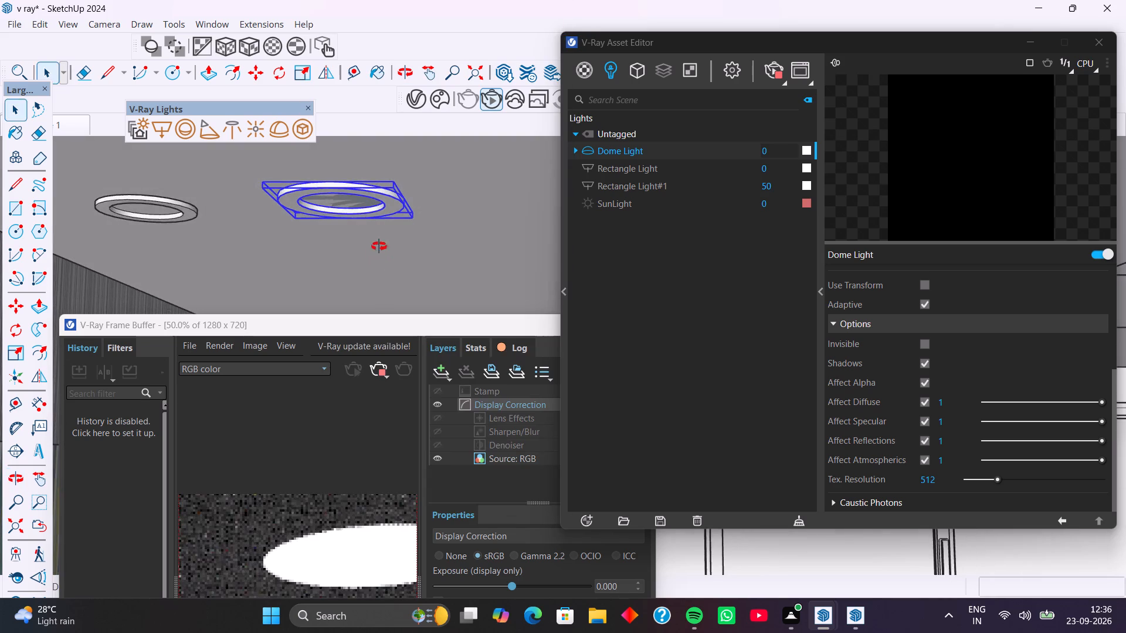
middle_drag(379, 246, 401, 278)
middle_drag(444, 237, 471, 241)
middle_drag(473, 237, 466, 246)
middle_drag(466, 246, 447, 249)
middle_drag(426, 253, 407, 255)
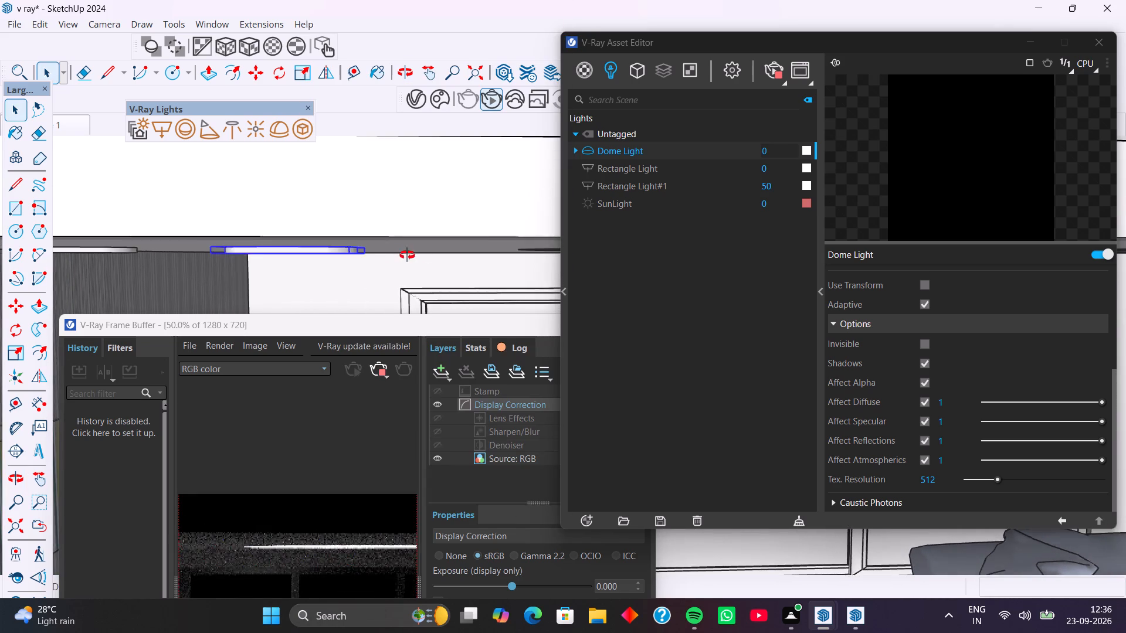
middle_drag(407, 255, 388, 255)
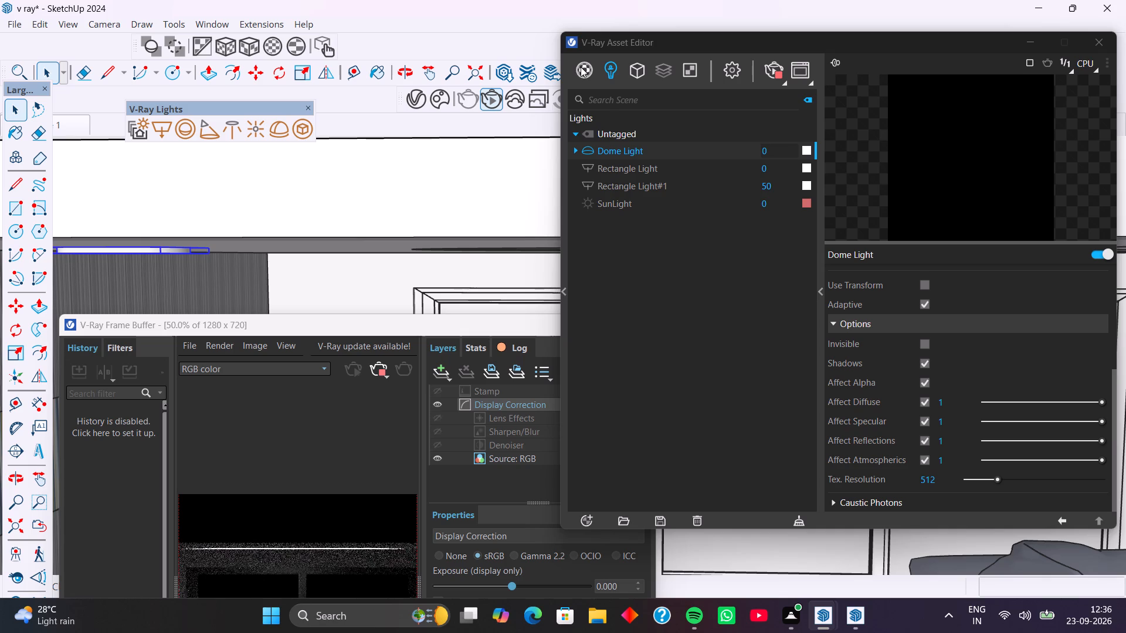
click(582, 68)
right_click(582, 68)
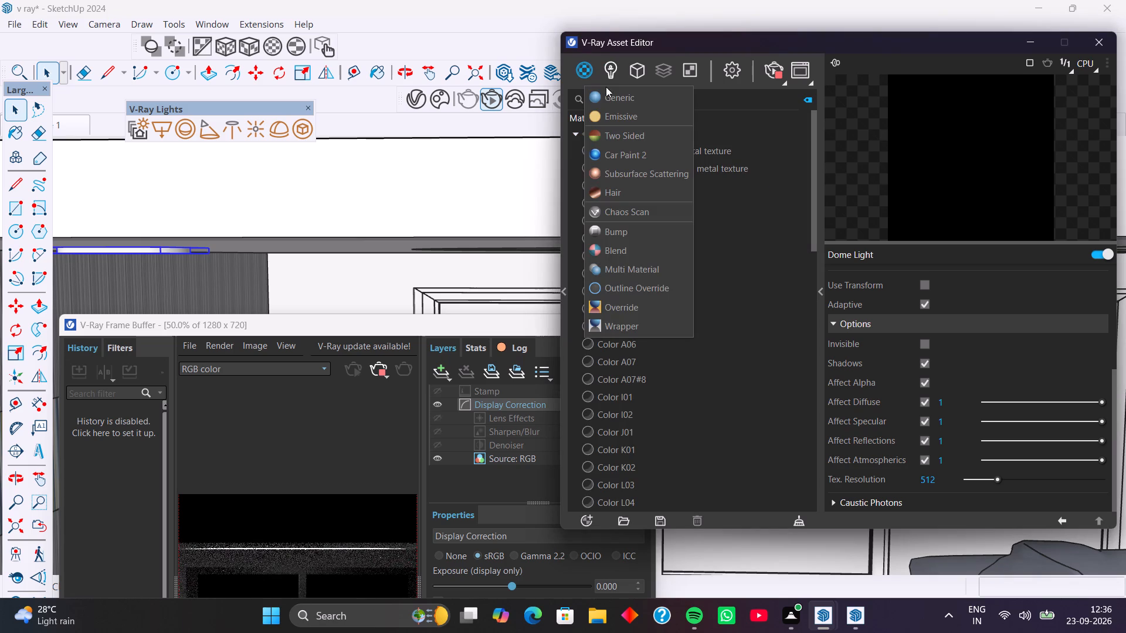
click(622, 114)
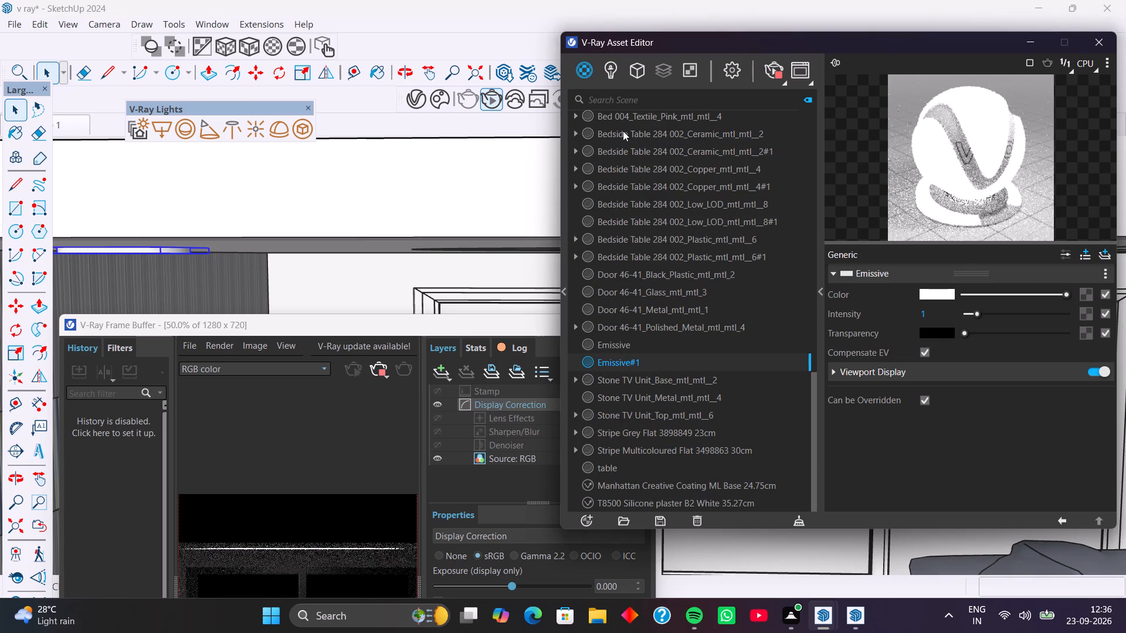
right_click(660, 363)
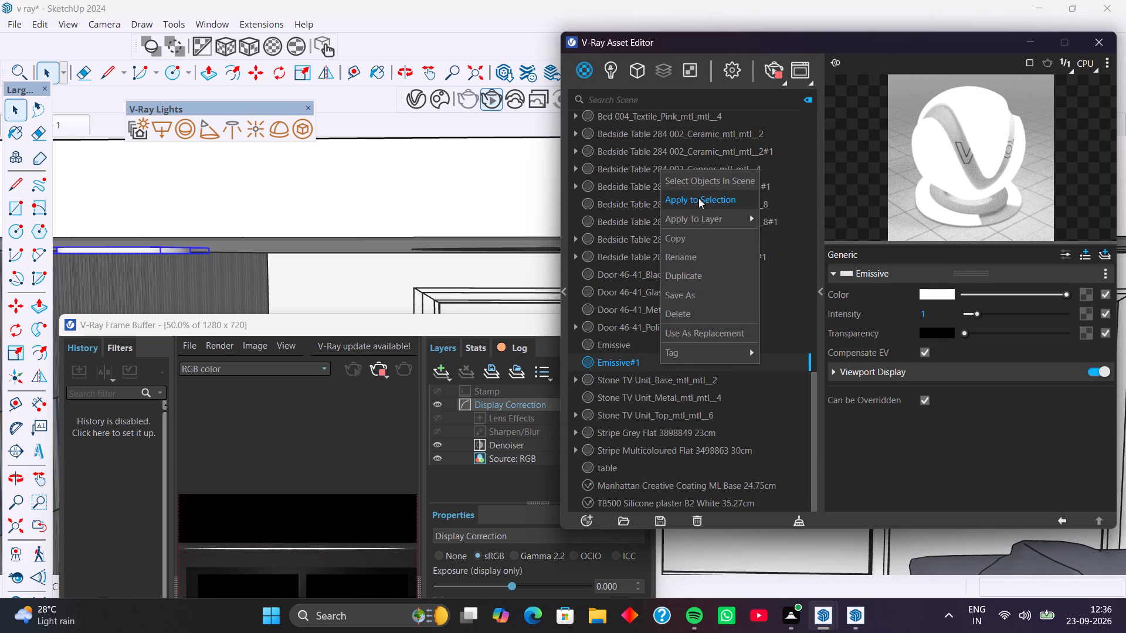
click(698, 198)
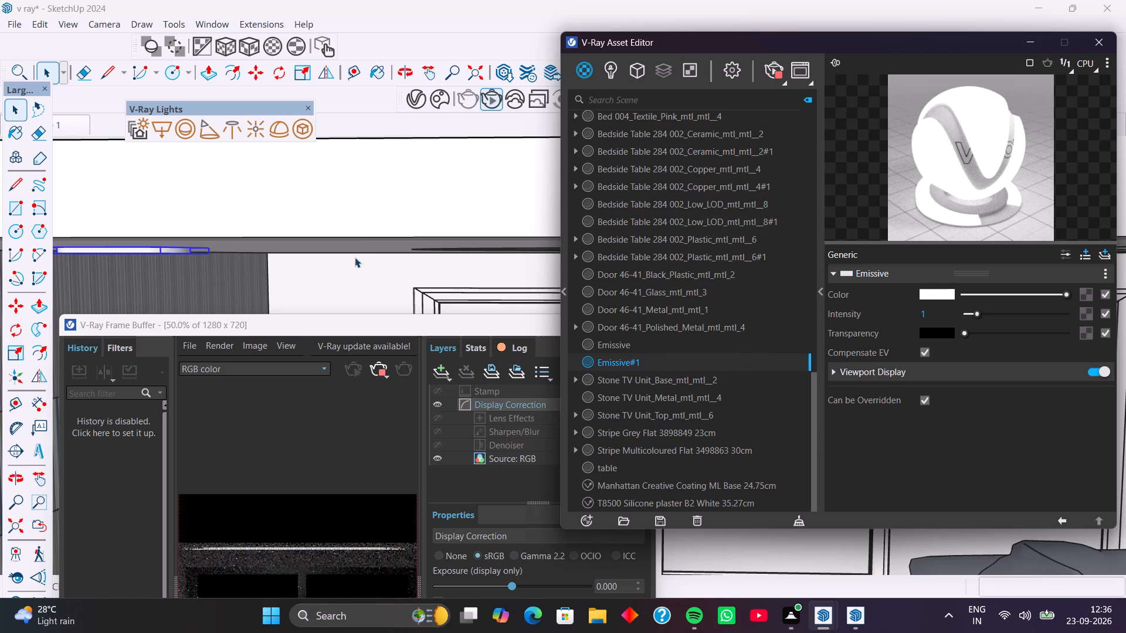
Set the new emissive material's colour temperature to 2500 K.
scroll(352, 245, down, 8)
shift+middle_drag(352, 245, 432, 199)
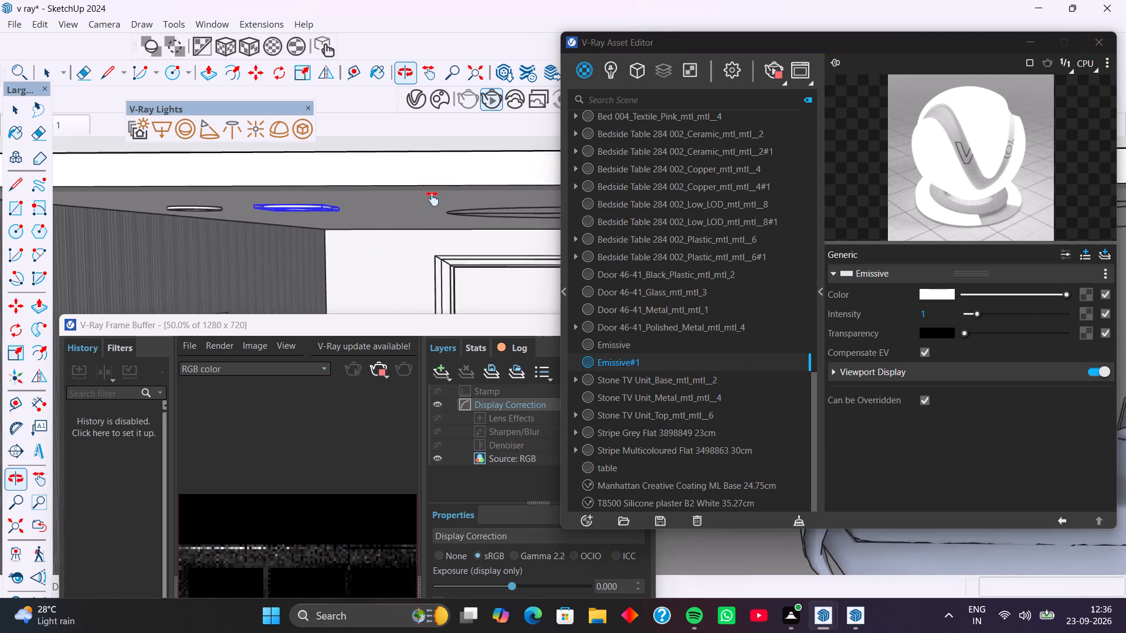
shift+middle_drag(432, 199, 439, 196)
middle_drag(436, 199, 443, 175)
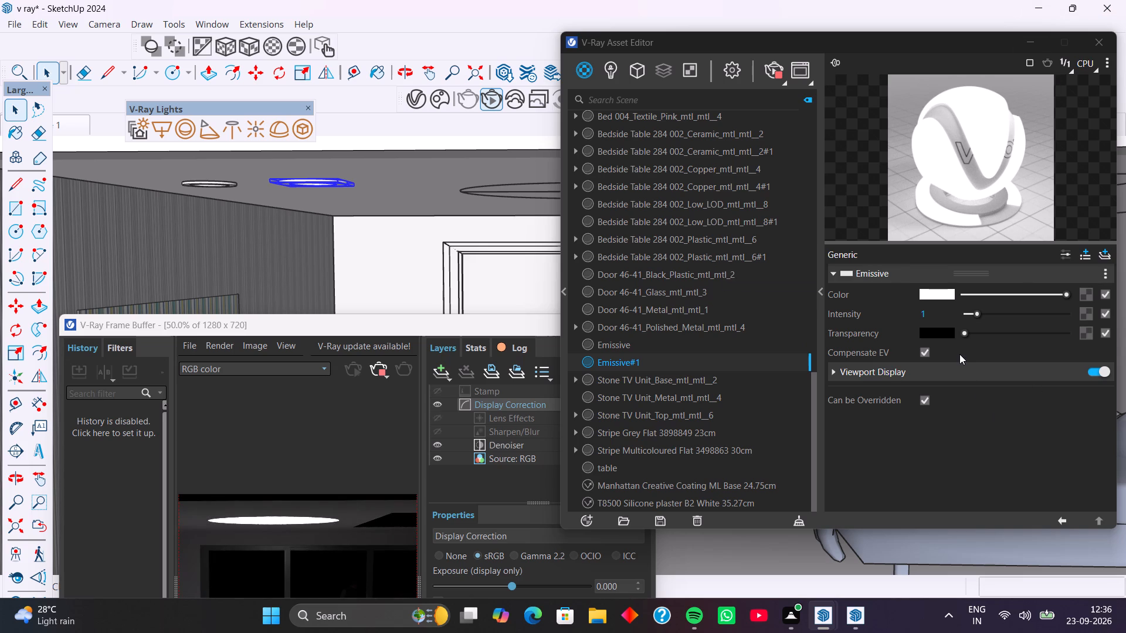
click(936, 292)
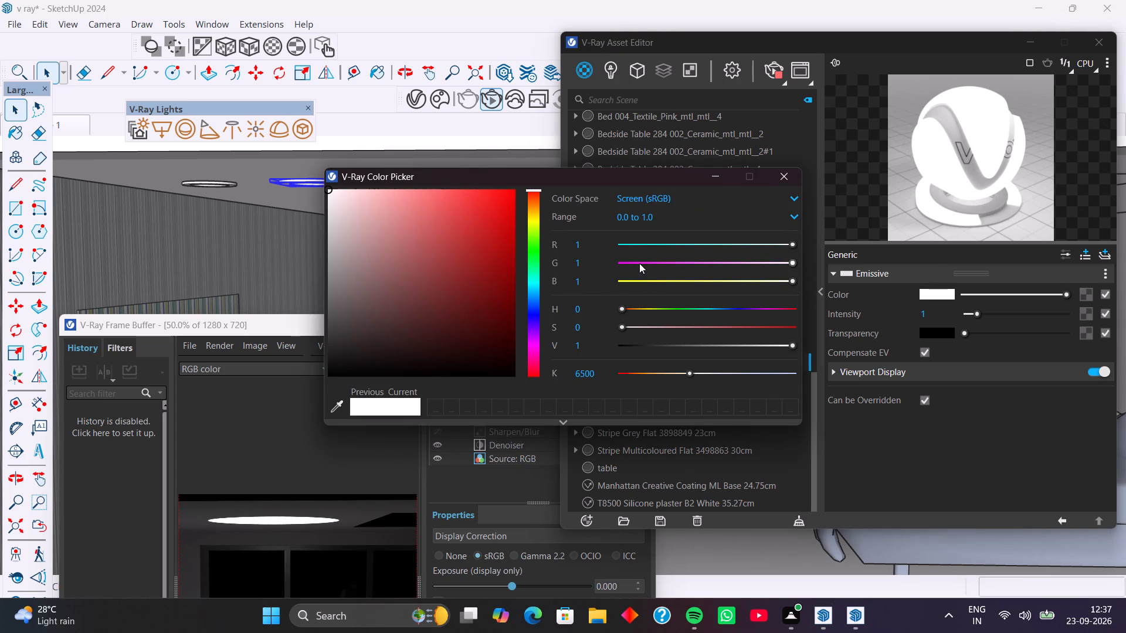
click(625, 372)
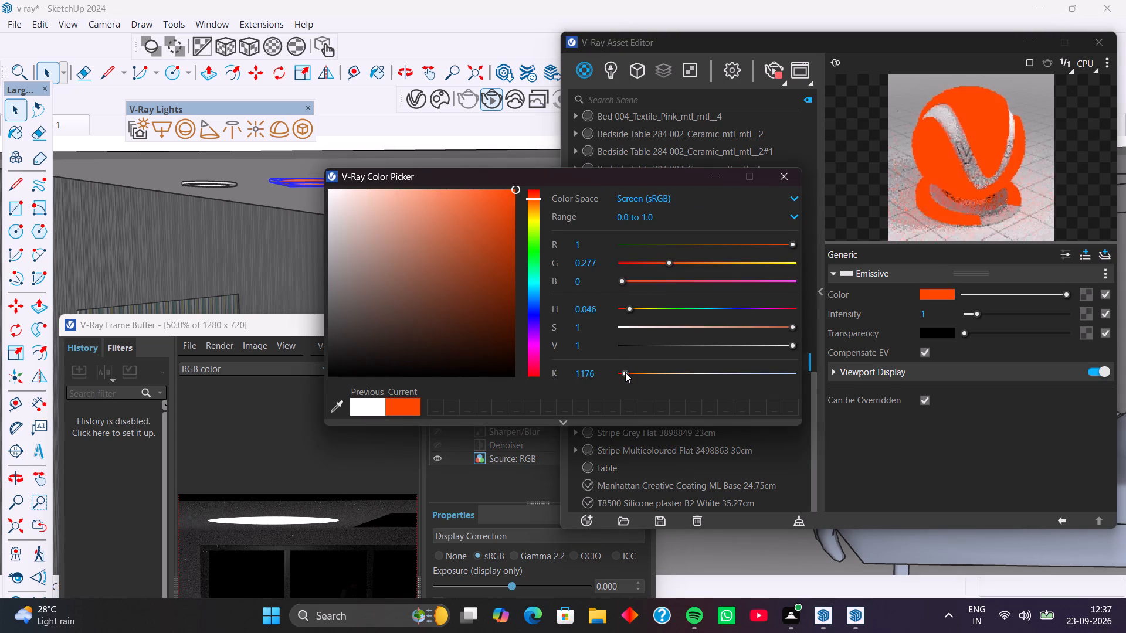
drag(622, 373, 639, 379)
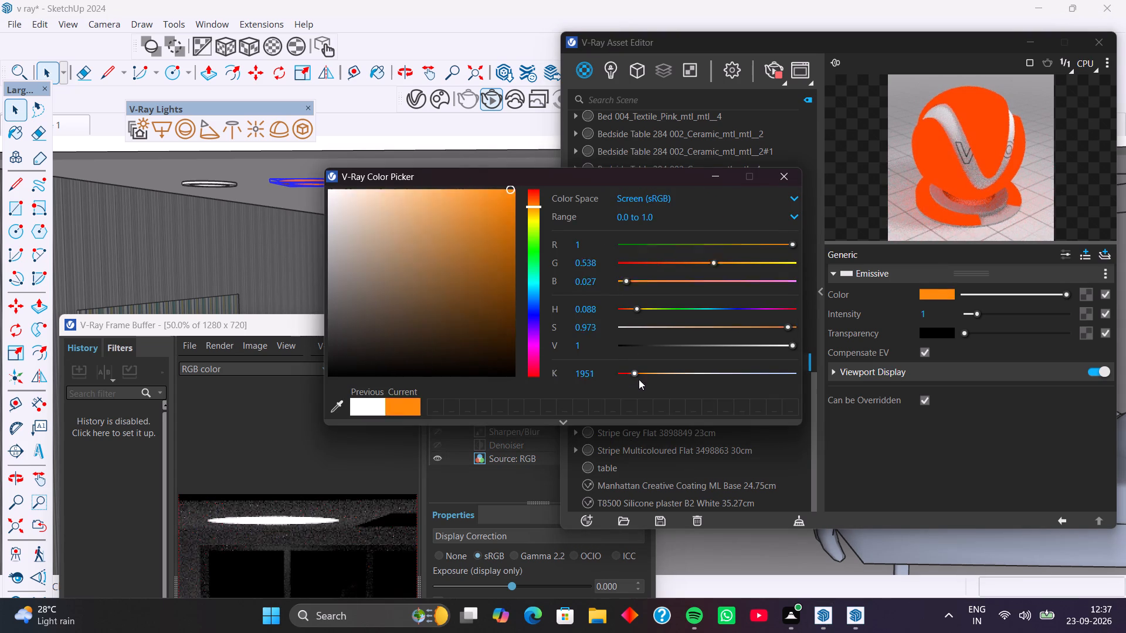
drag(639, 379, 662, 381)
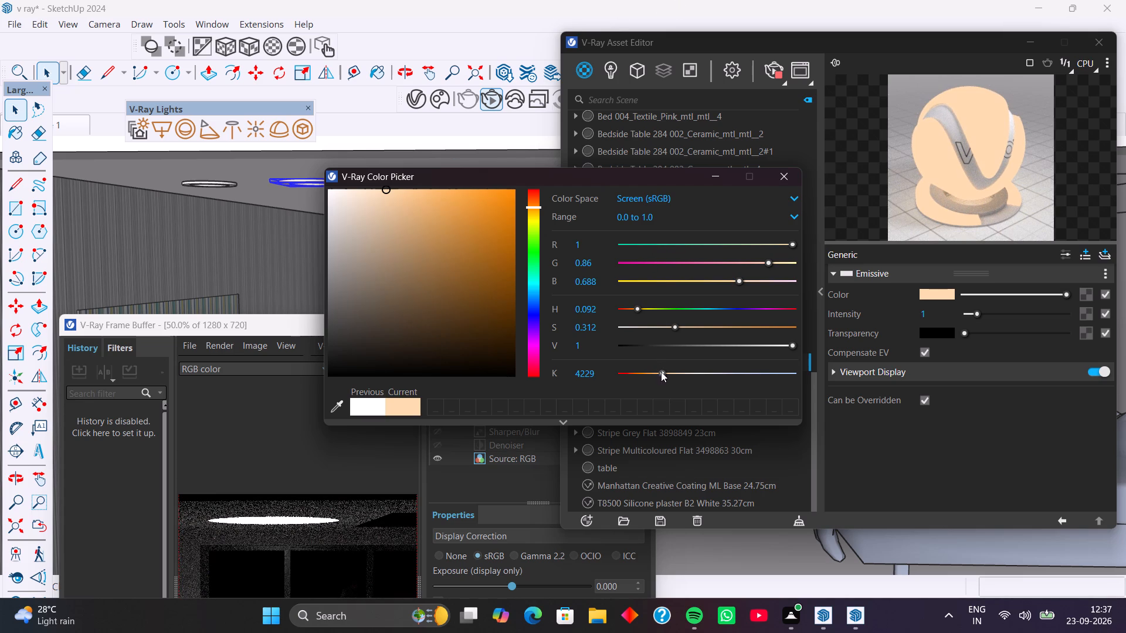
drag(661, 372, 652, 374)
drag(606, 373, 568, 376)
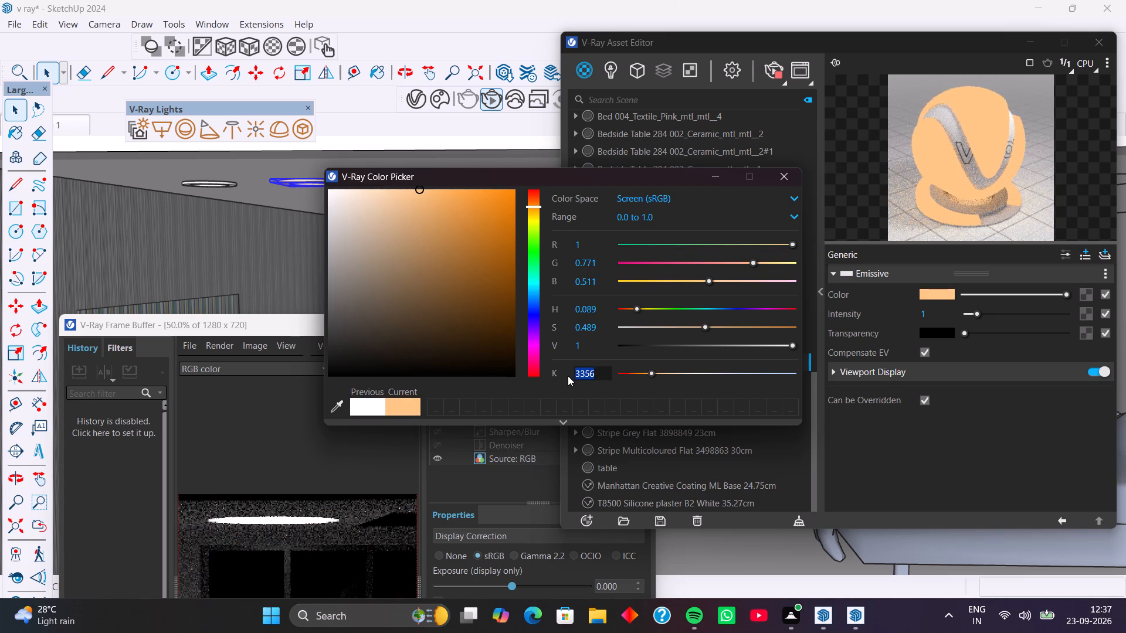
text(2500)
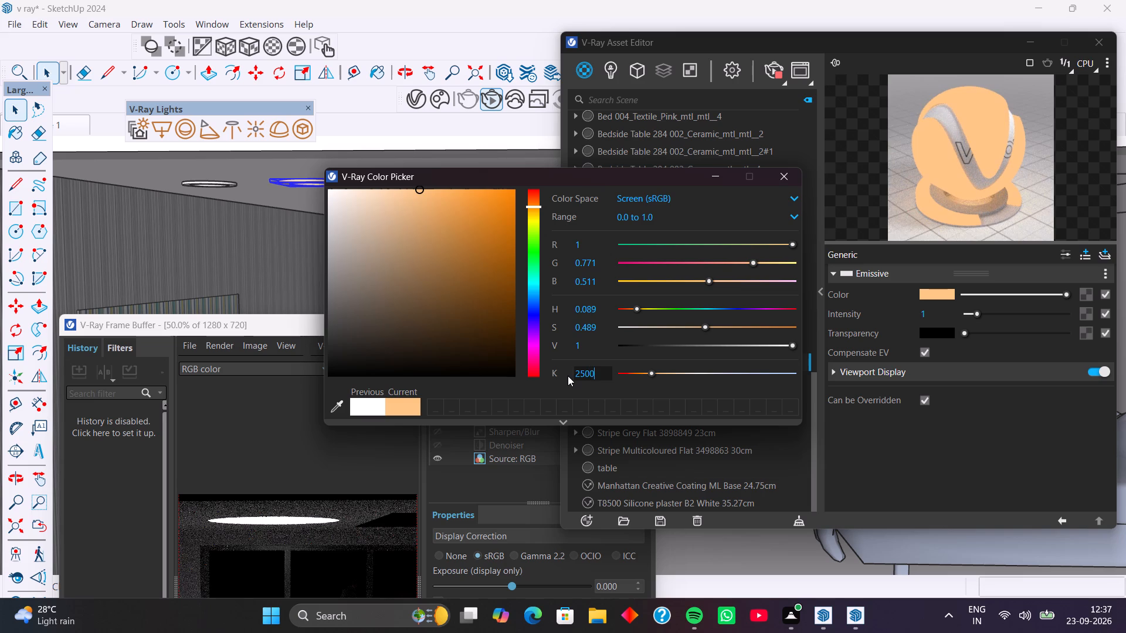
key(Return)
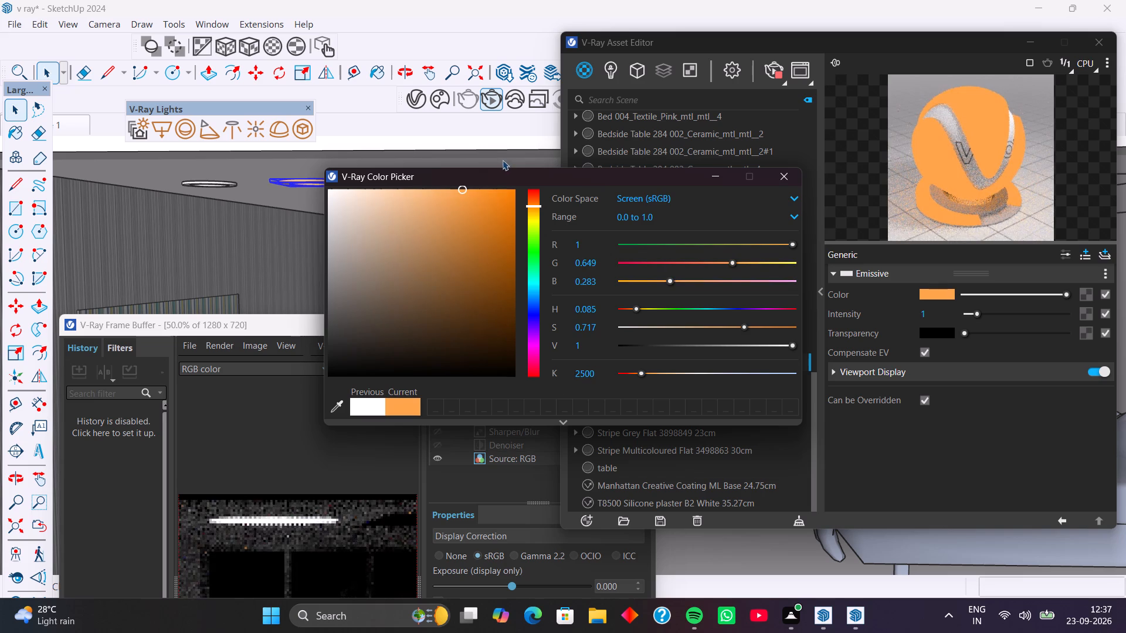
Examine the warm and white ceiling rings in the live render and close the colour picker.
click(284, 525)
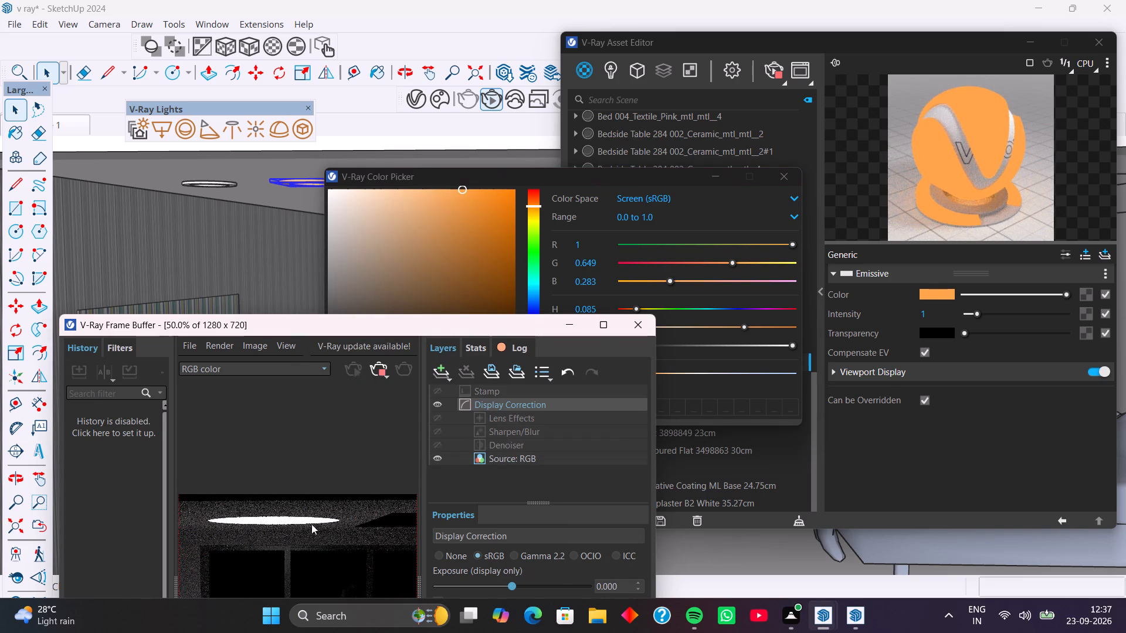
scroll(323, 503, down, 2)
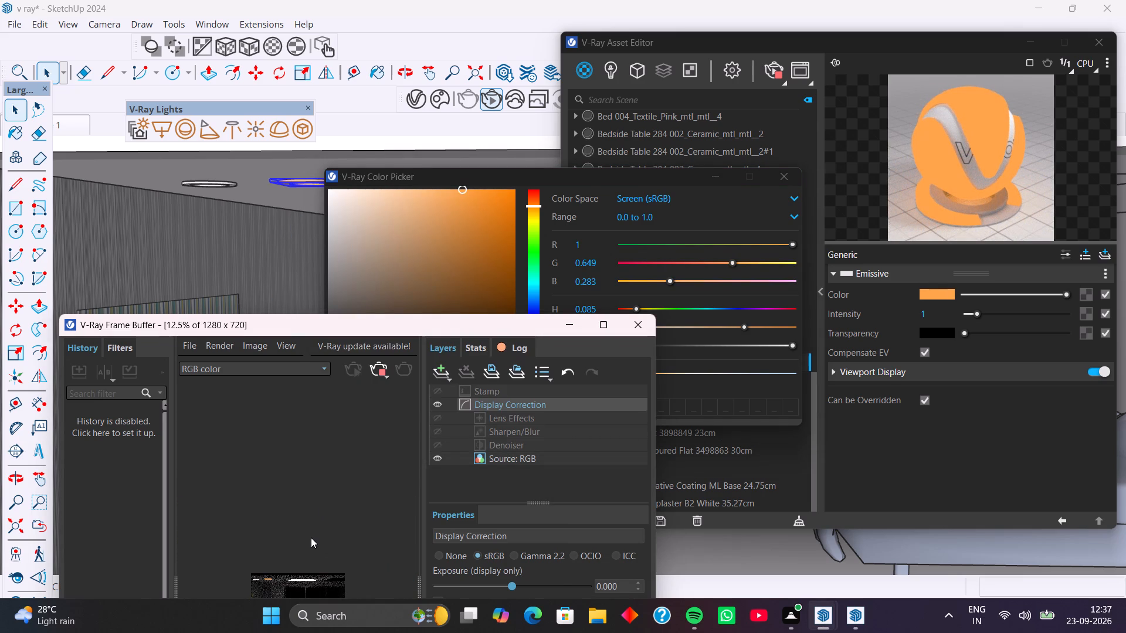
shift+middle_drag(311, 537, 378, 451)
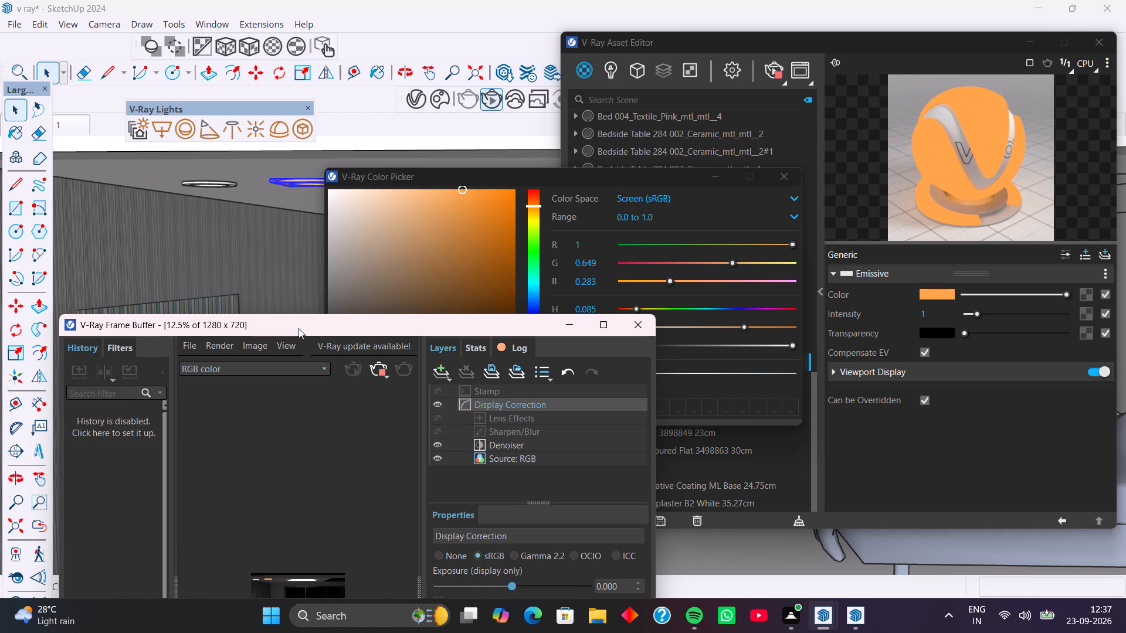
drag(299, 328, 311, 129)
scroll(306, 394, up, 3)
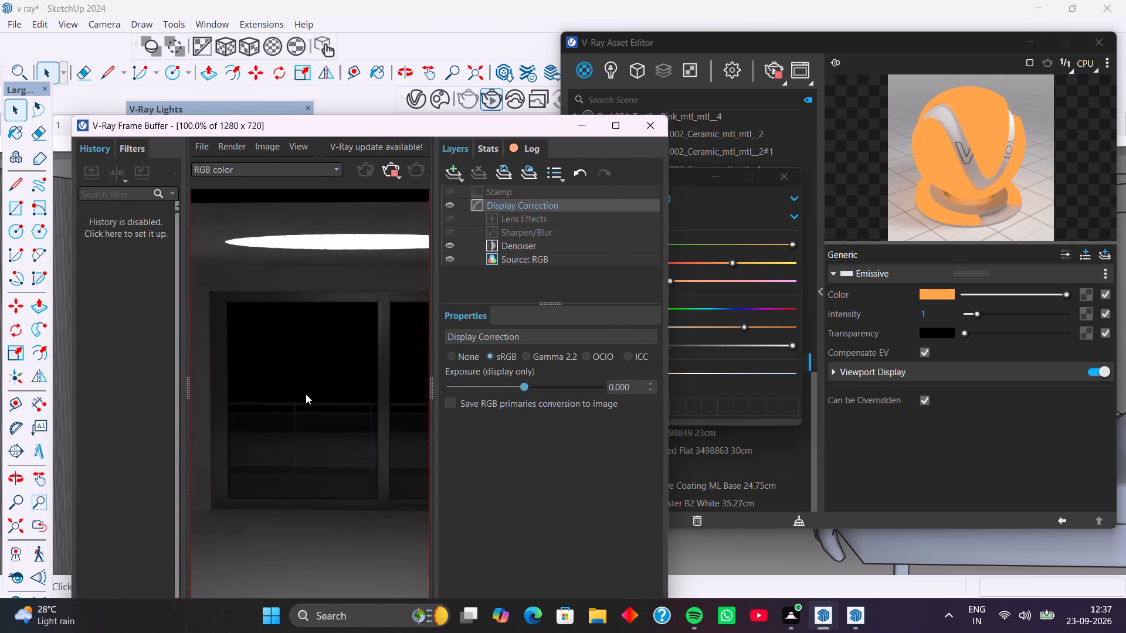
scroll(265, 342, down, 3)
scroll(269, 387, up, 3)
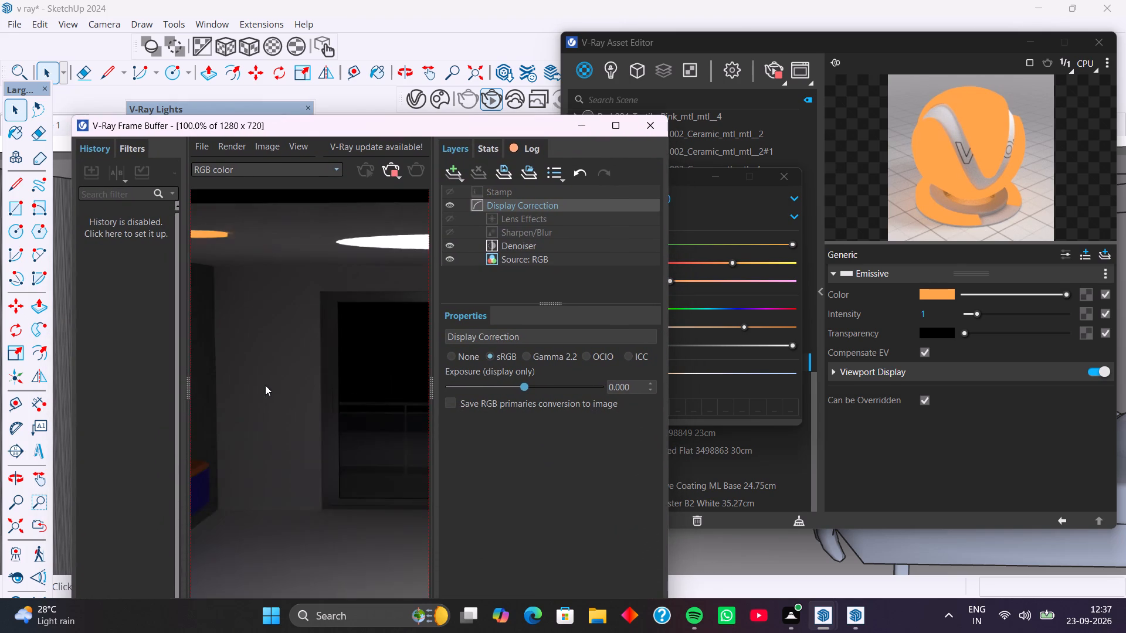
scroll(253, 349, down, 2)
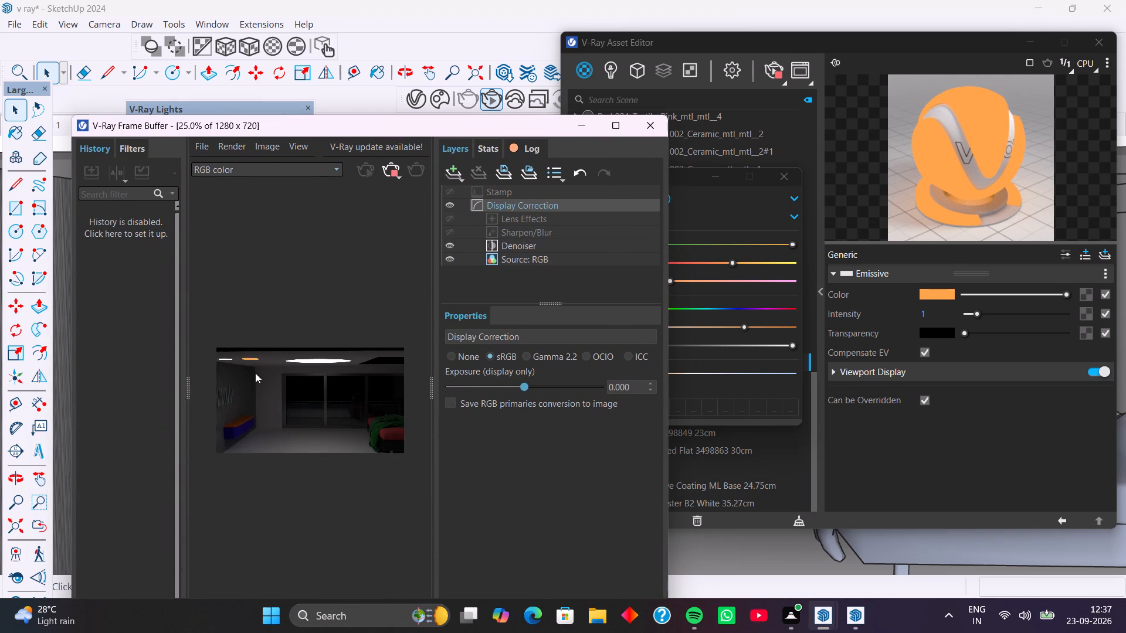
scroll(255, 363, up, 3)
scroll(256, 366, down, 2)
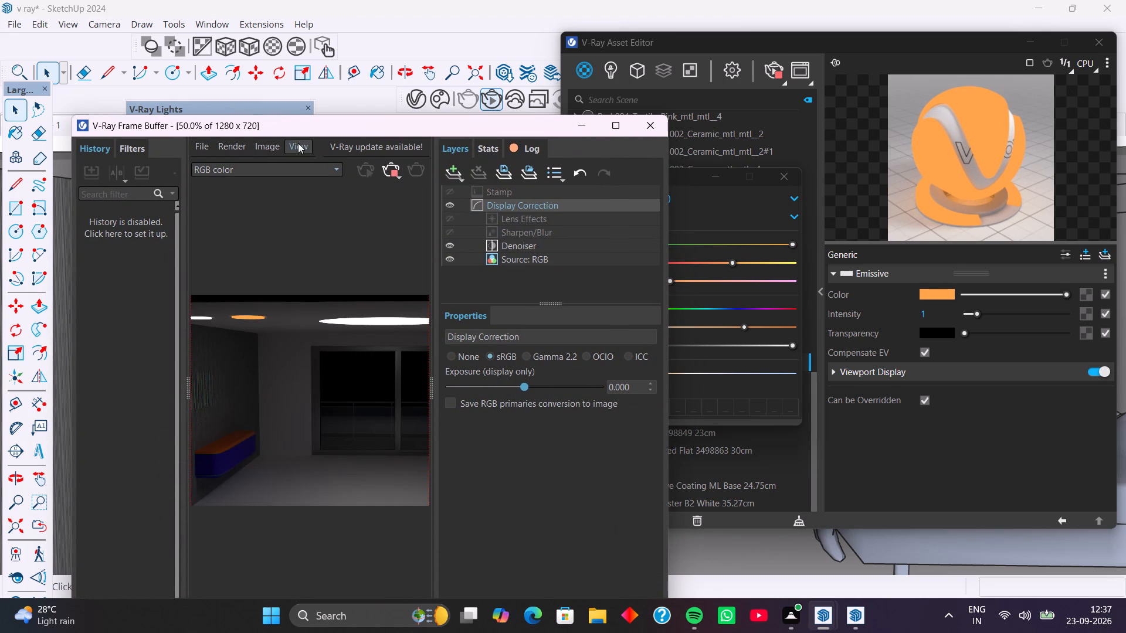
drag(306, 131, 310, 376)
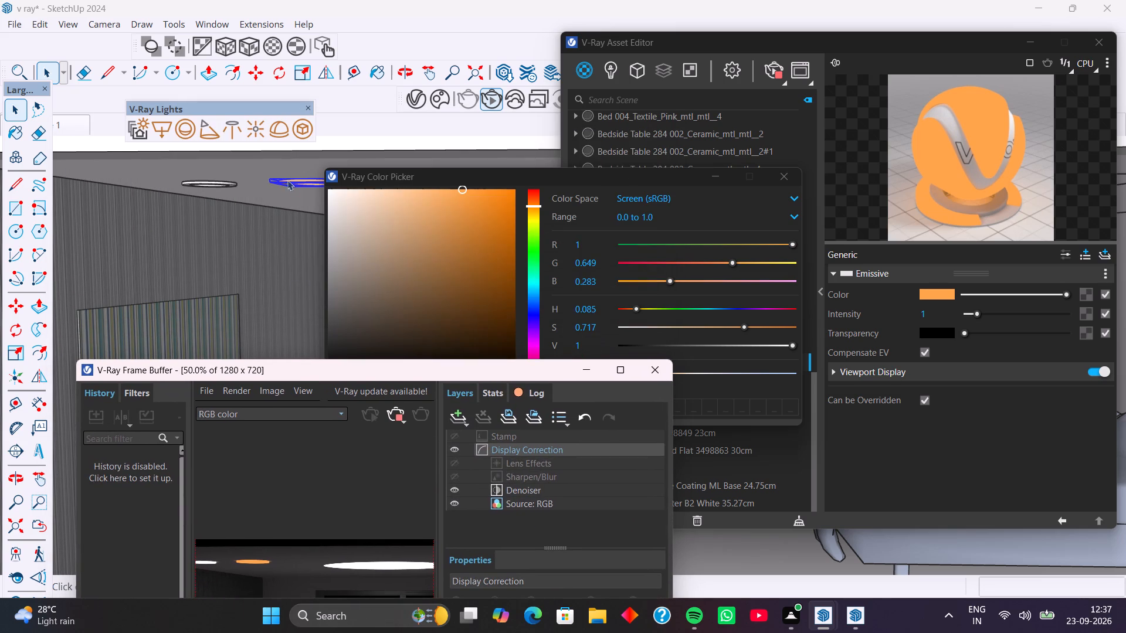
drag(780, 176, 847, 199)
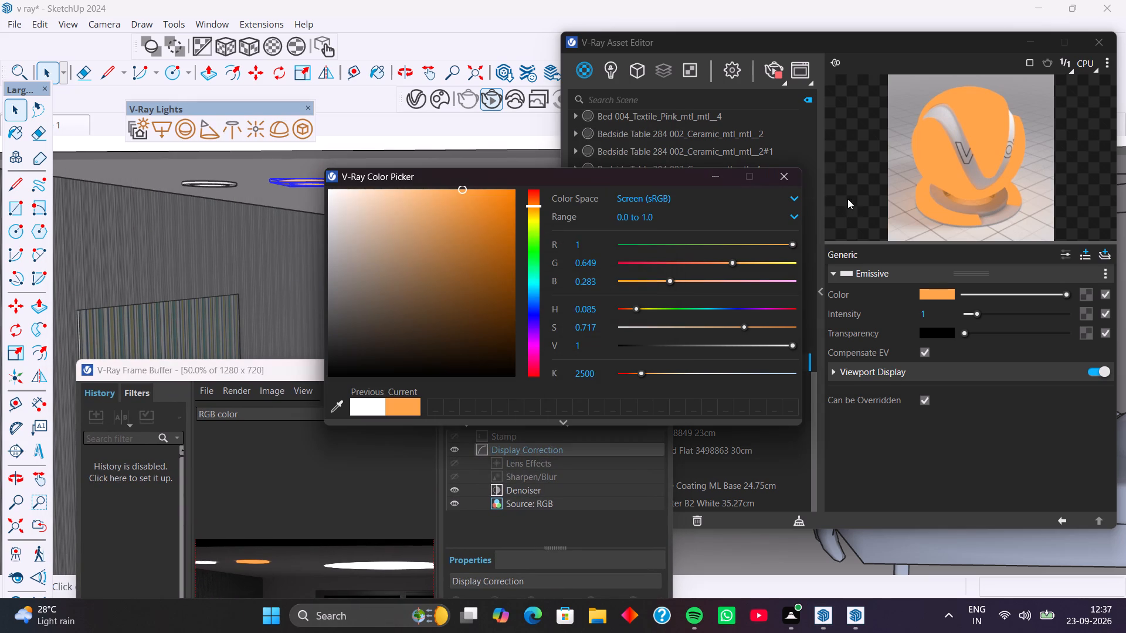
drag(847, 199, 867, 205)
click(793, 182)
Copy the warm emissive ring group along the ceiling toward the large round Disc Light.
scroll(344, 196, up, 1)
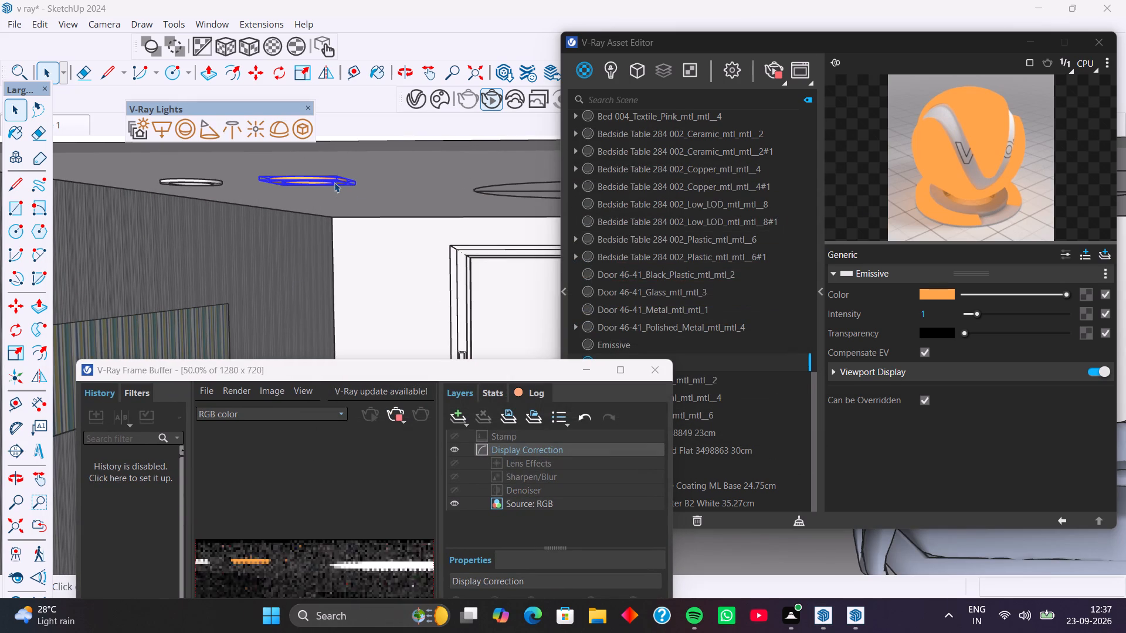
key(m)
scroll(330, 182, up, 3)
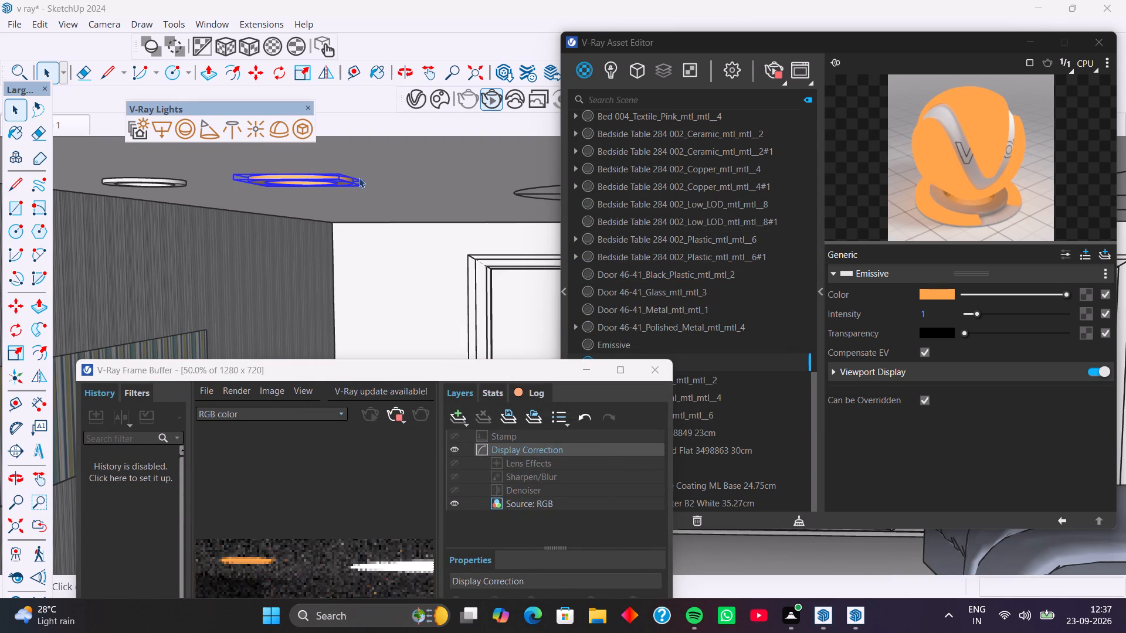
key(m)
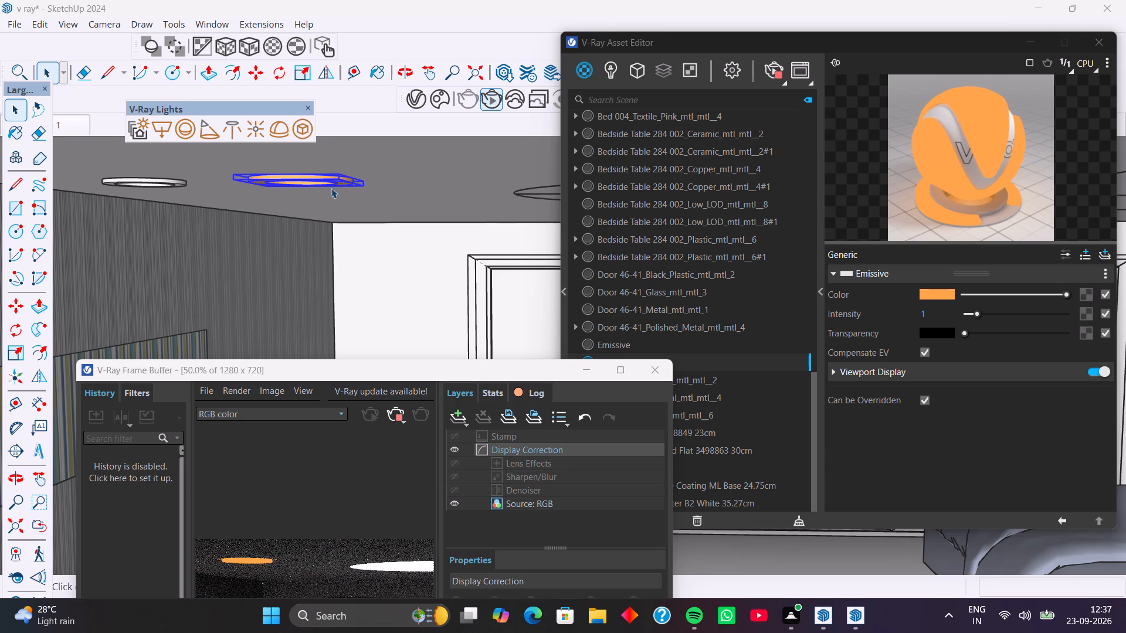
click(314, 211)
click(340, 185)
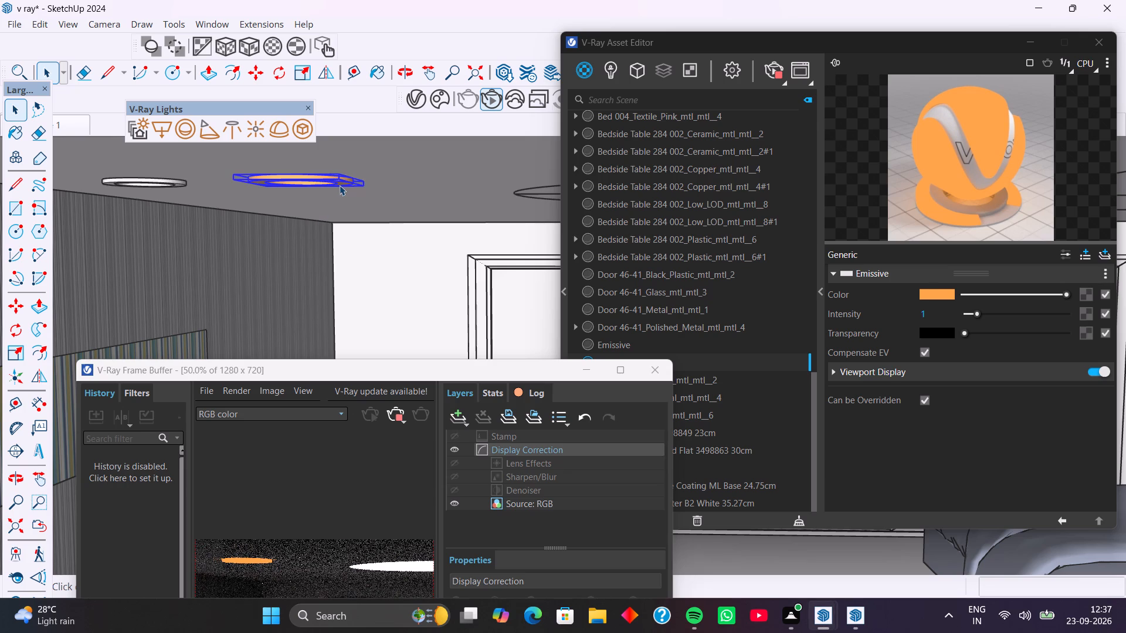
key(m)
click(336, 177)
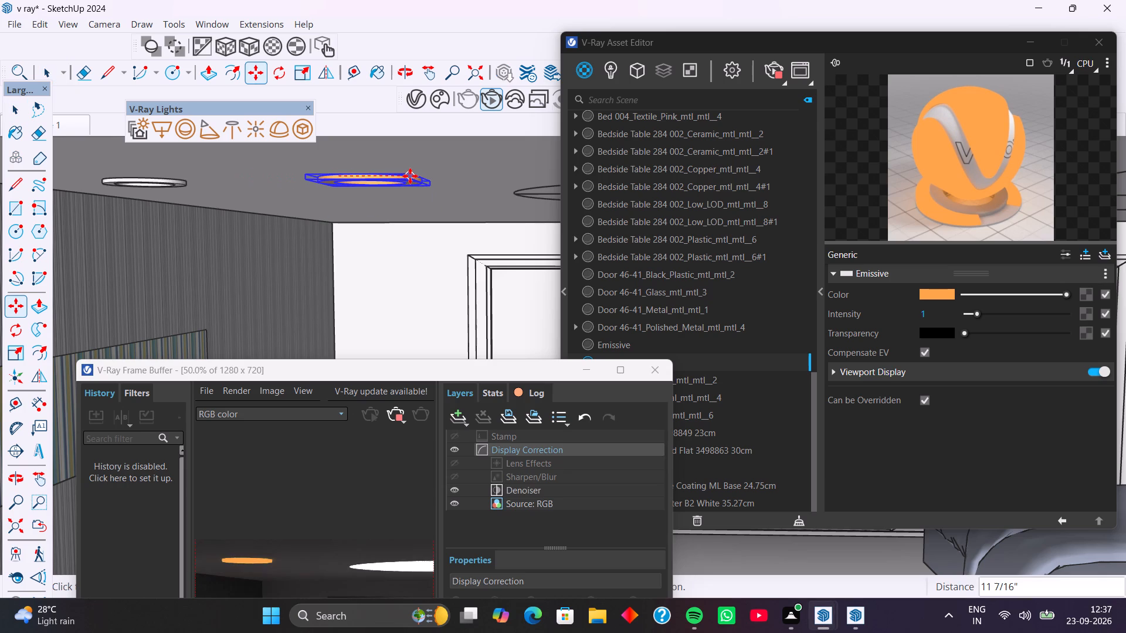
scroll(410, 176, down, 4)
shift+middle_drag(412, 175, 269, 162)
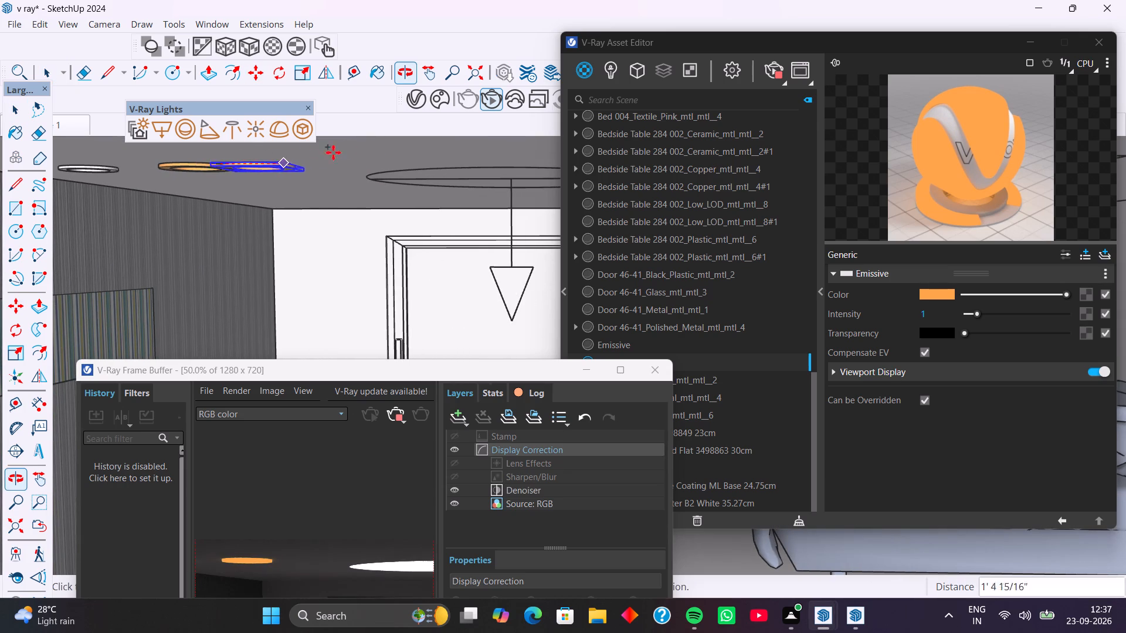
click(350, 159)
Copy the second warm ring about 2' 8 3/8" farther along the ceiling, in line with the other rings.
click(351, 162)
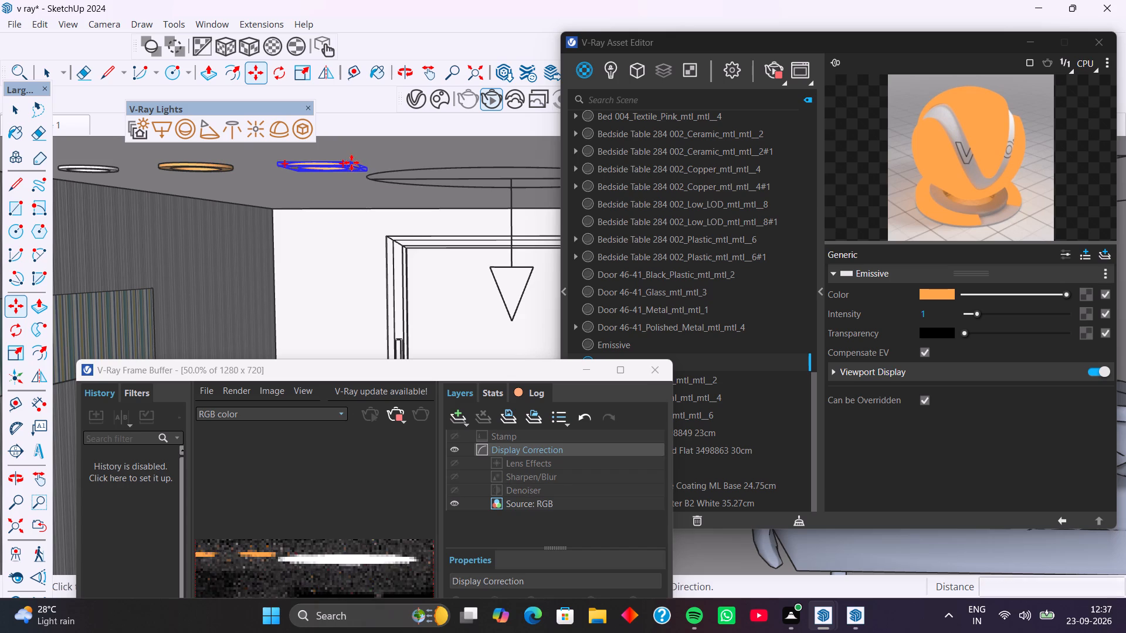
scroll(453, 166, down, 2)
shift+middle_drag(457, 165, 378, 168)
click(403, 161)
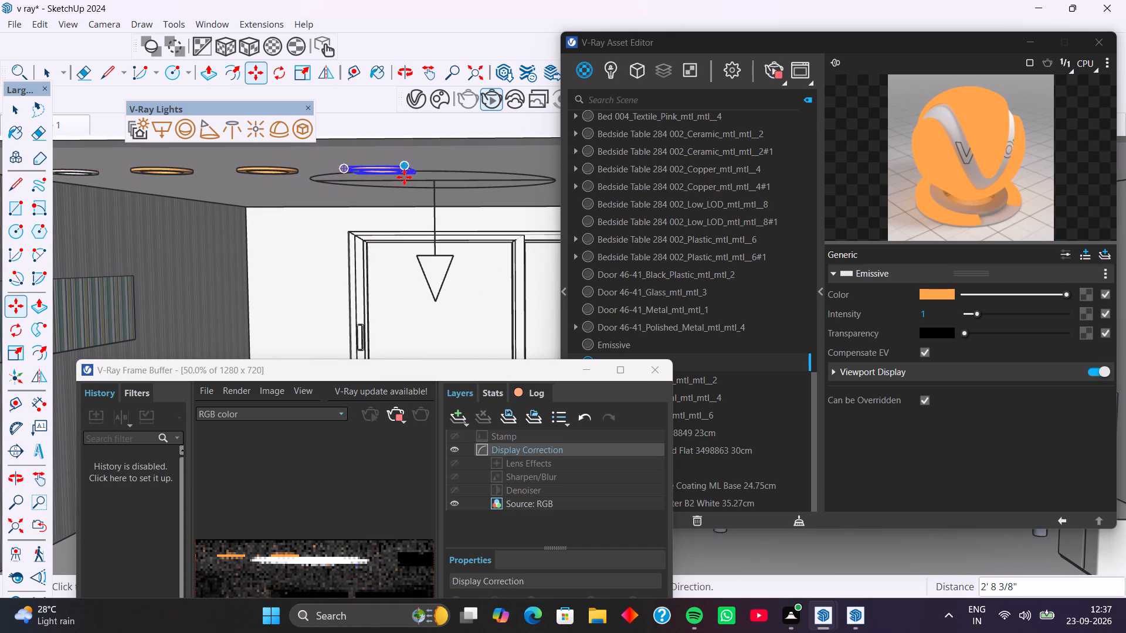
Examine the row of ceiling rings in the model and in the live render.
middle_drag(409, 185, 449, 171)
scroll(434, 159, down, 2)
middle_drag(434, 159, 435, 174)
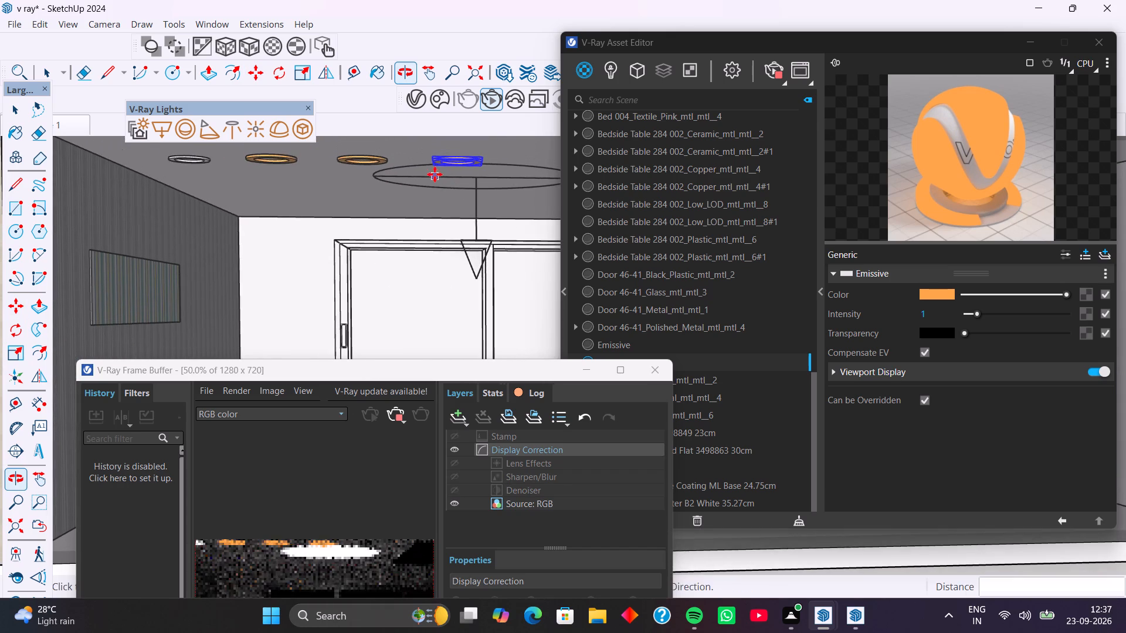
scroll(432, 176, down, 3)
middle_click(414, 205)
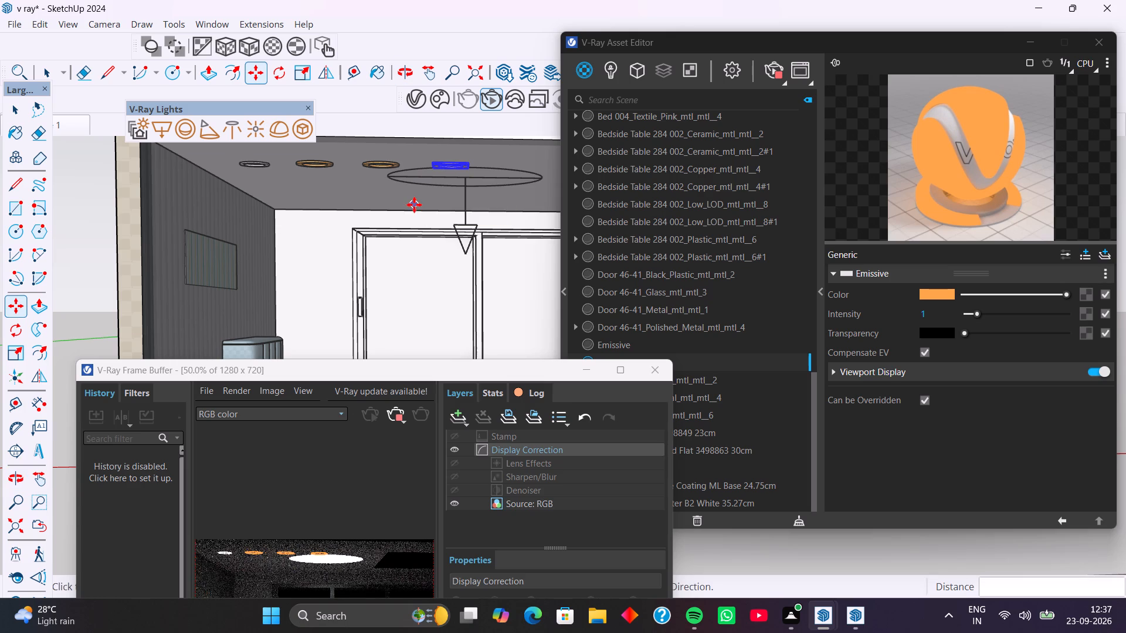
scroll(404, 177, up, 4)
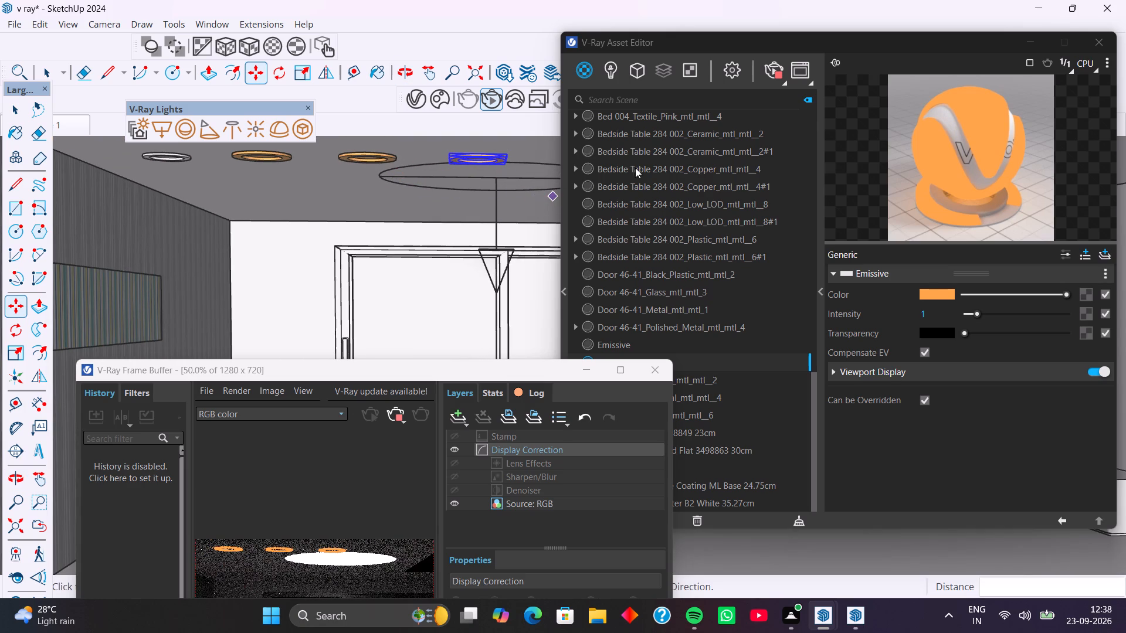
scroll(718, 226, down, 4)
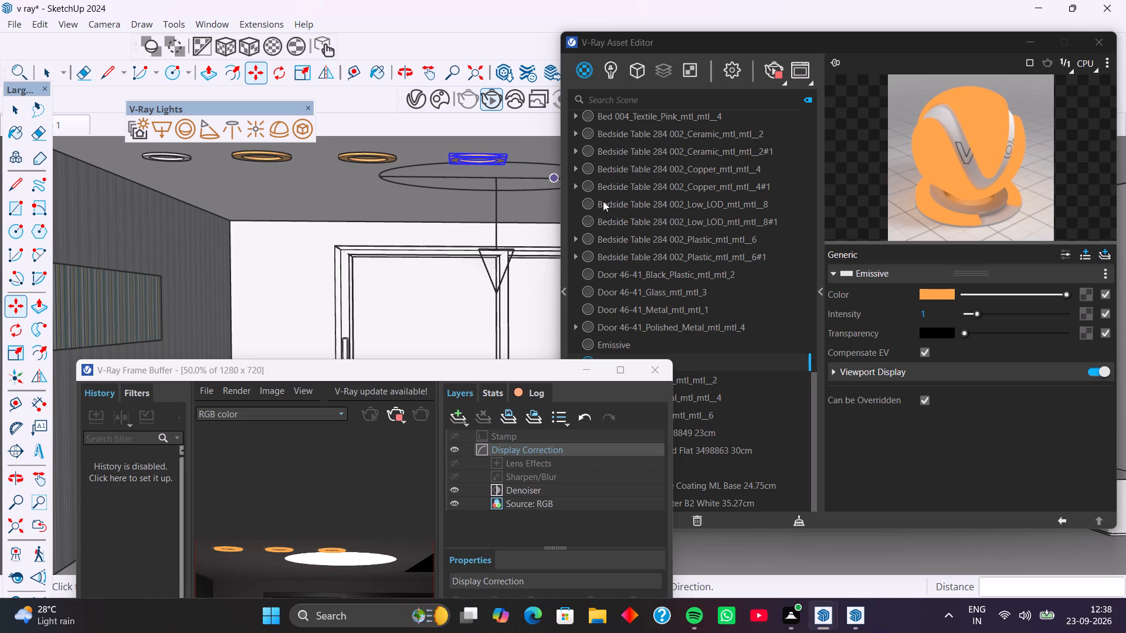
scroll(716, 280, down, 3)
scroll(772, 333, down, 3)
drag(498, 366, 373, 151)
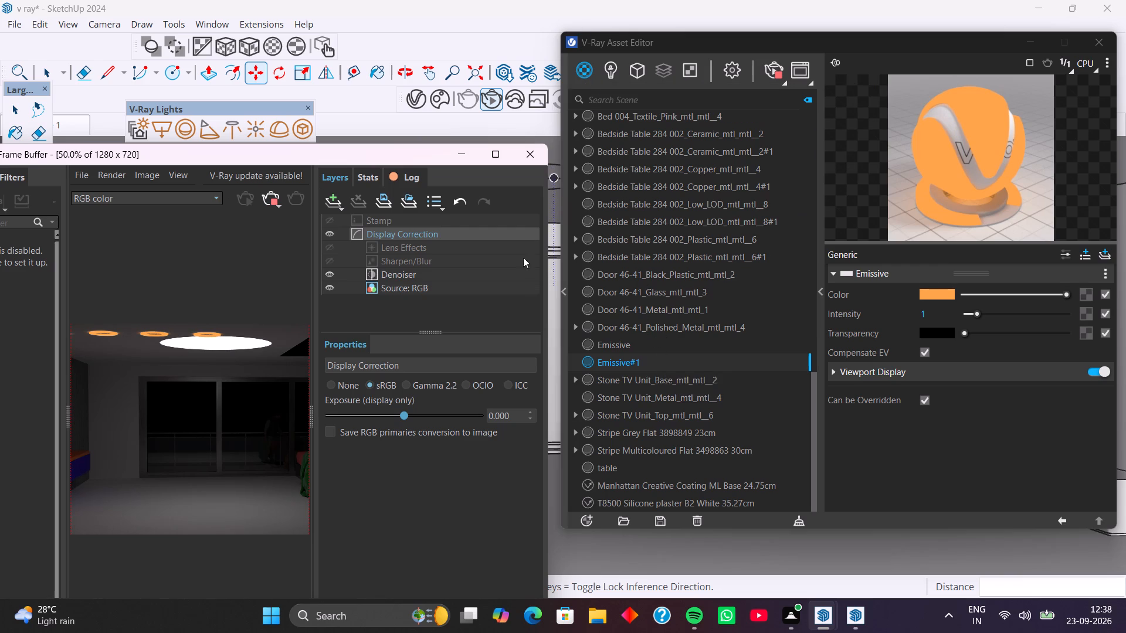
drag(423, 158, 416, 250)
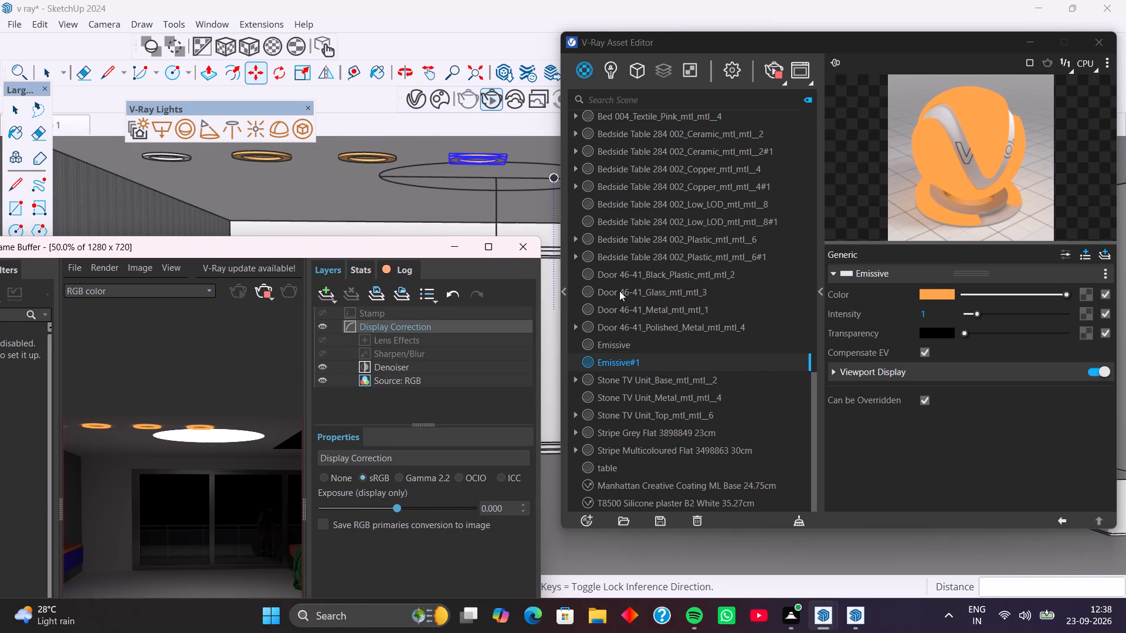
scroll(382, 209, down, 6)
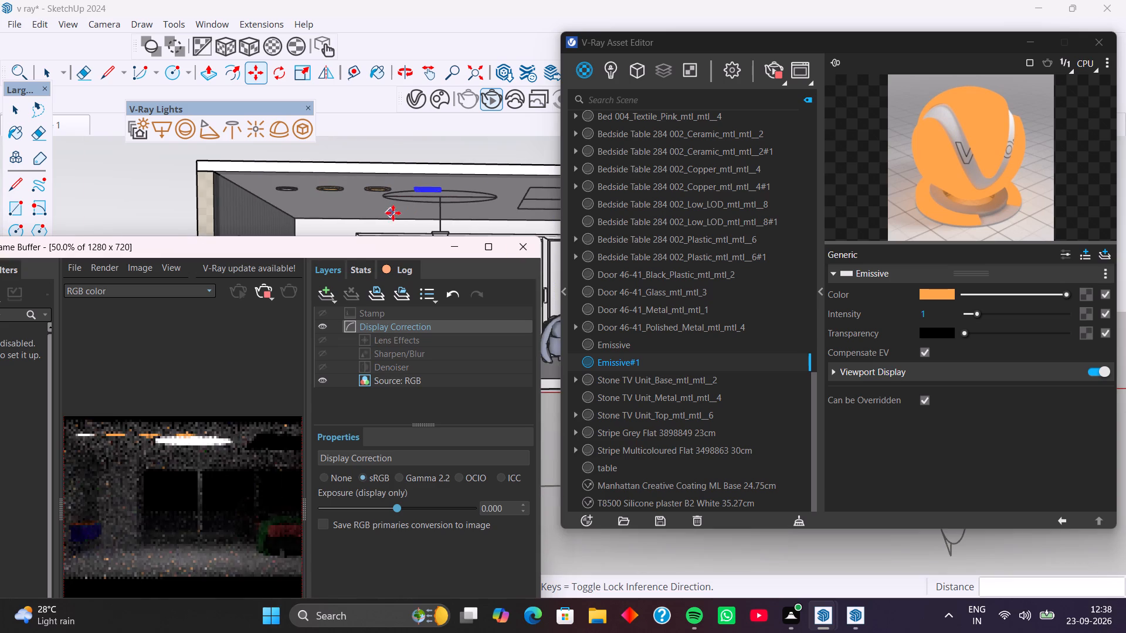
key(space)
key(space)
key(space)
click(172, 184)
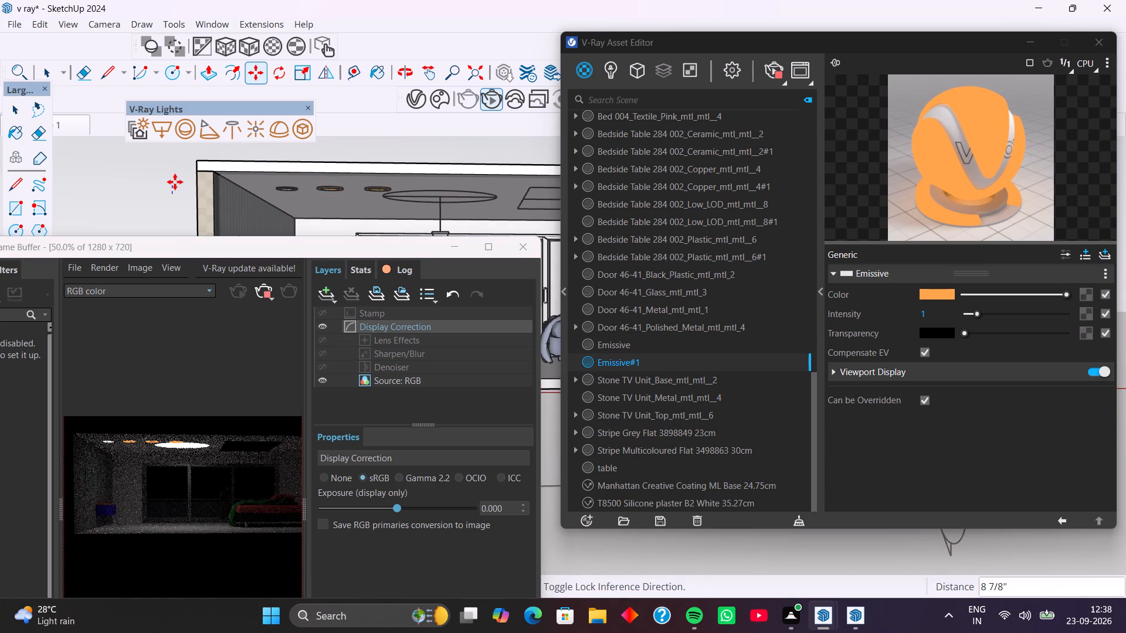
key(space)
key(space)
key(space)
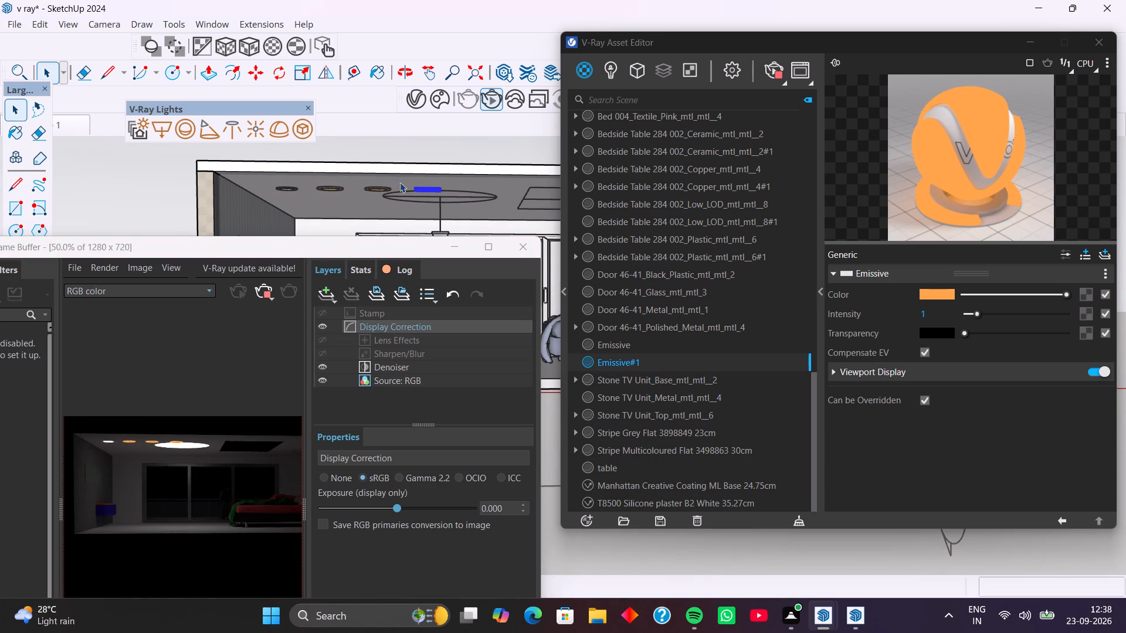
Duplicate the Emissive#1 material and apply the duplicate to the selected last ring in the ceiling row.
scroll(403, 186, up, 5)
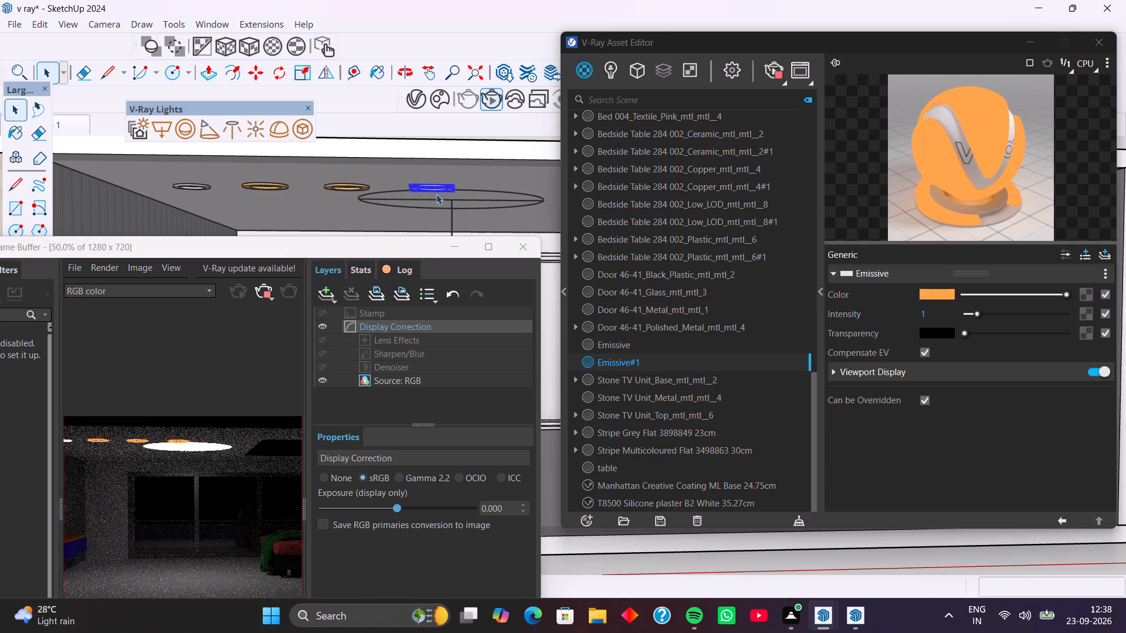
right_click(604, 363)
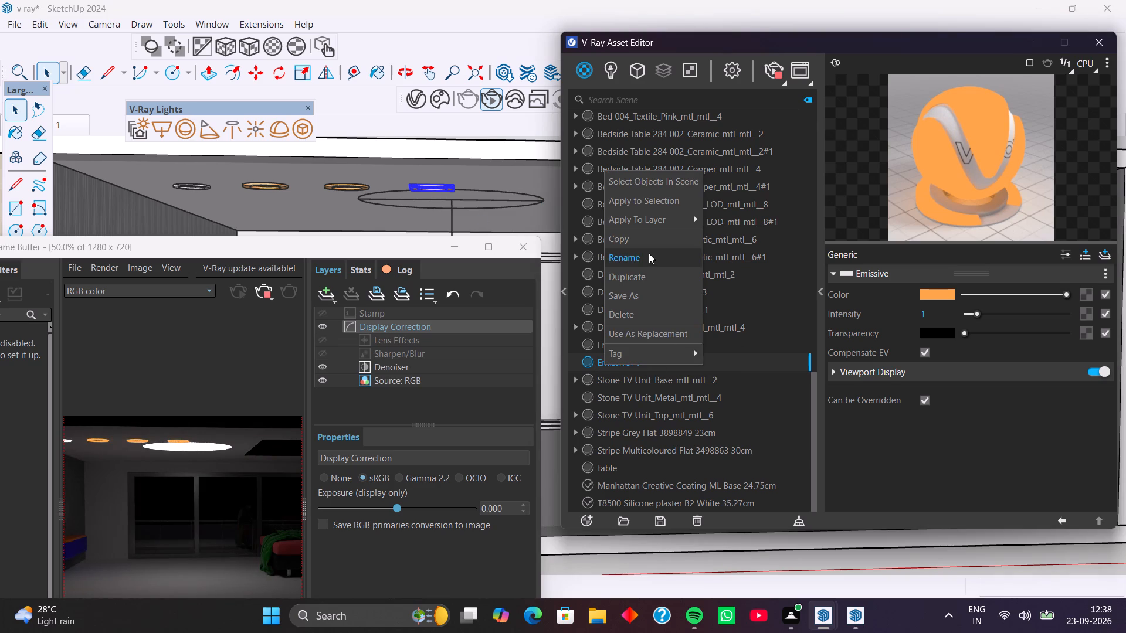
click(645, 274)
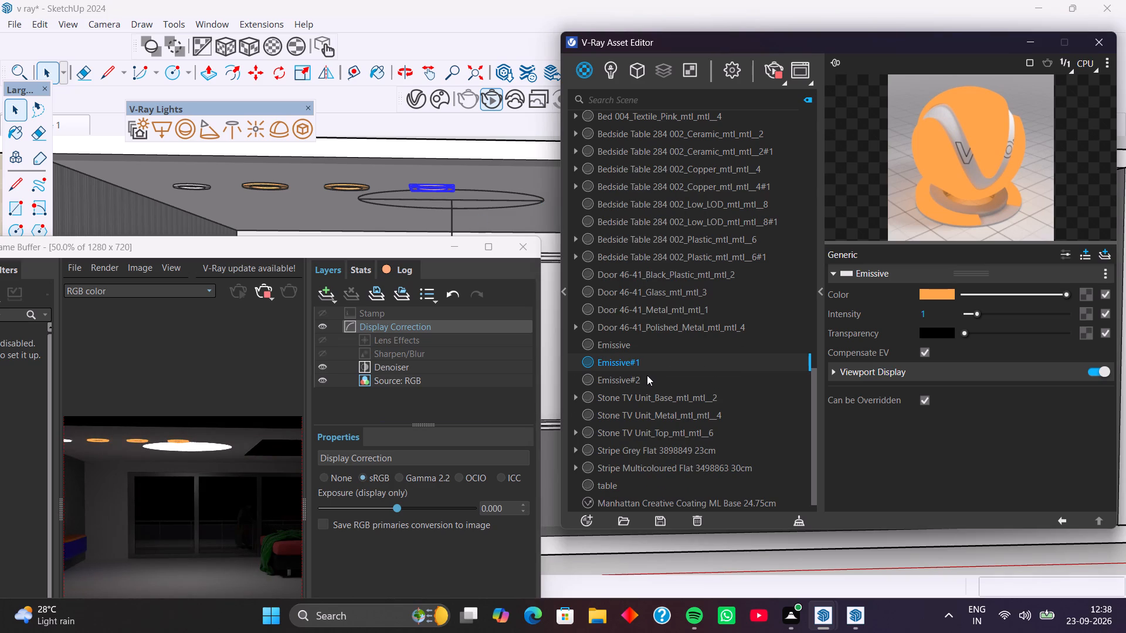
click(646, 377)
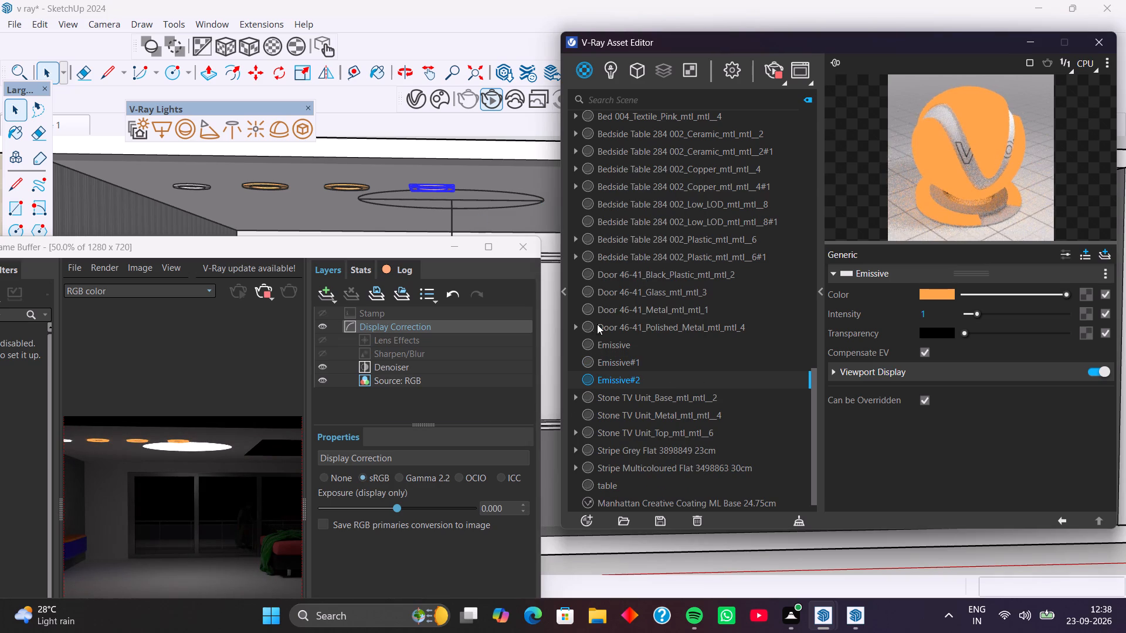
right_click(625, 380)
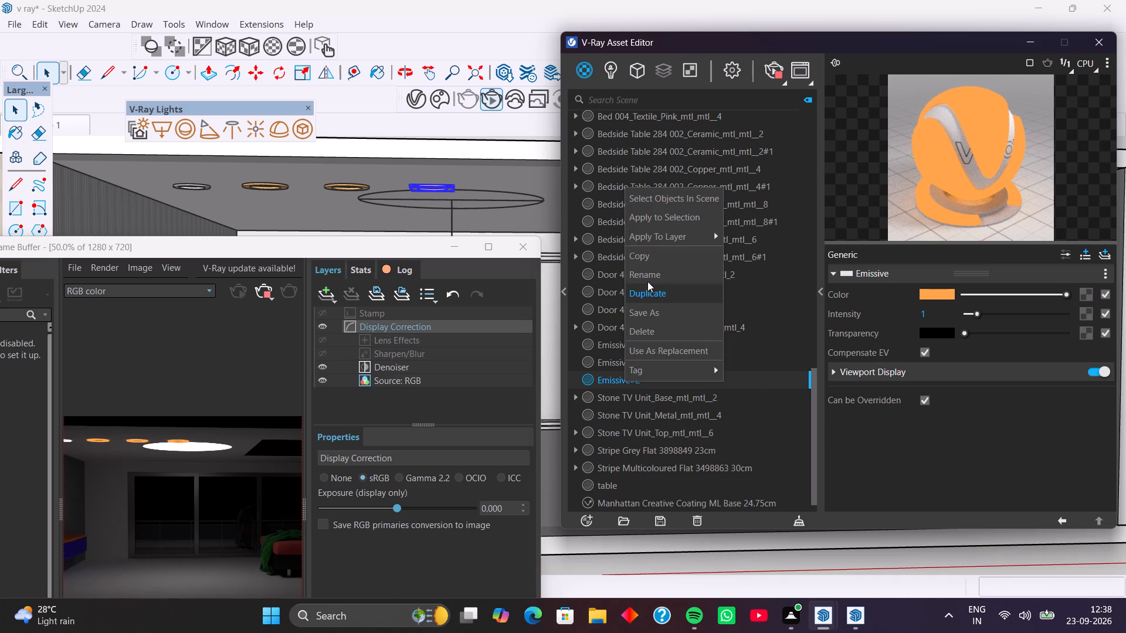
click(673, 220)
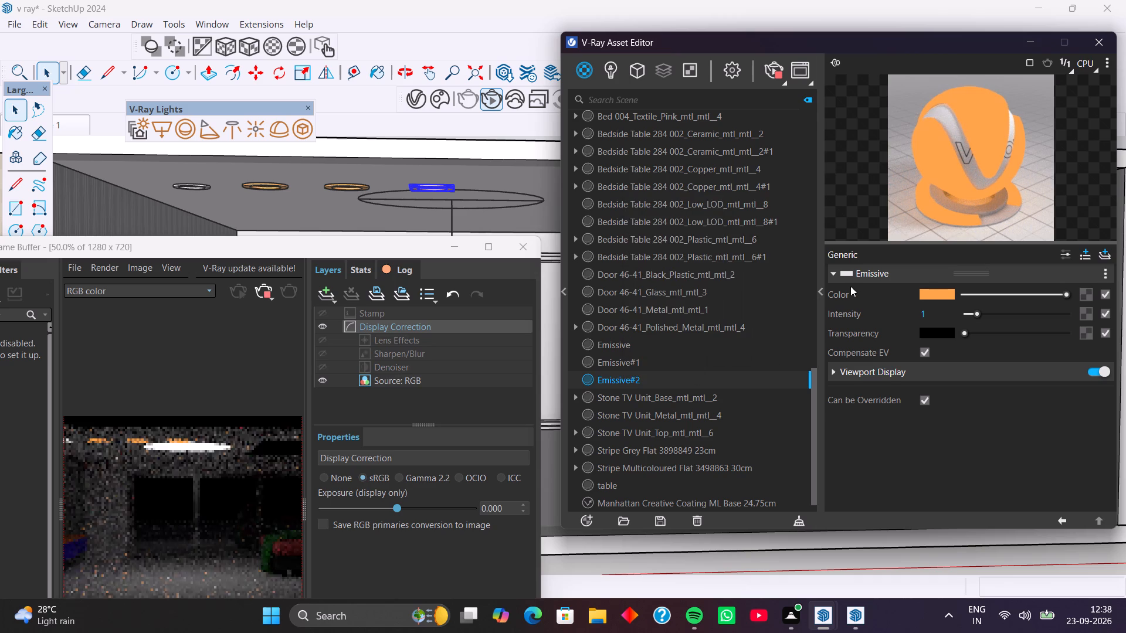
Change the Emissive#2 colour to cyan with hue 0.497, and close the render and asset editor windows.
click(931, 290)
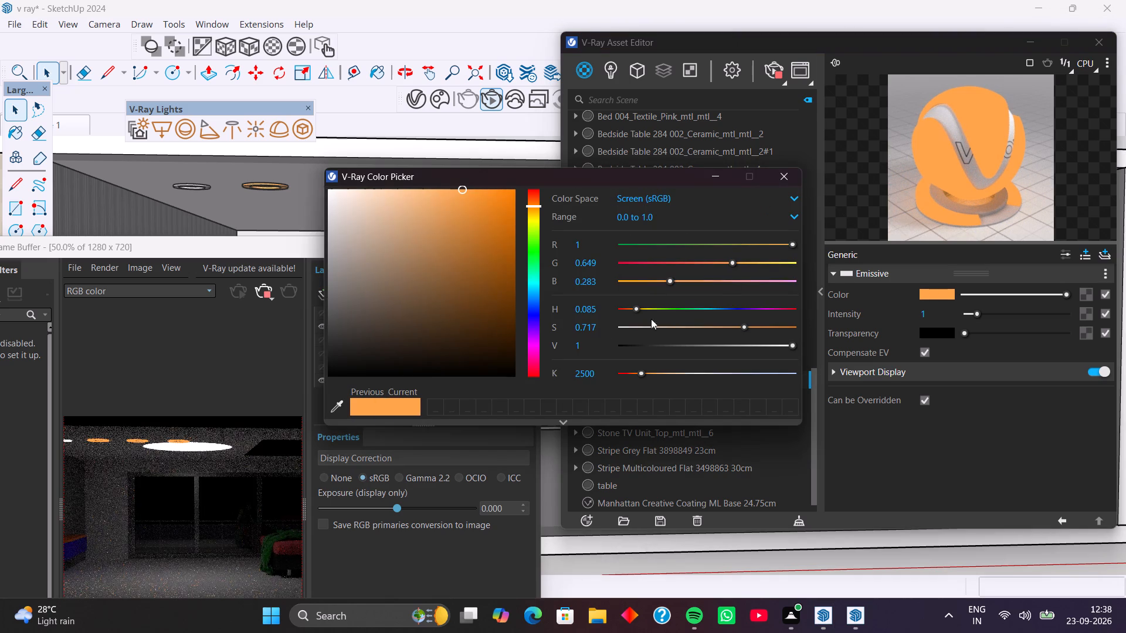
click(707, 305)
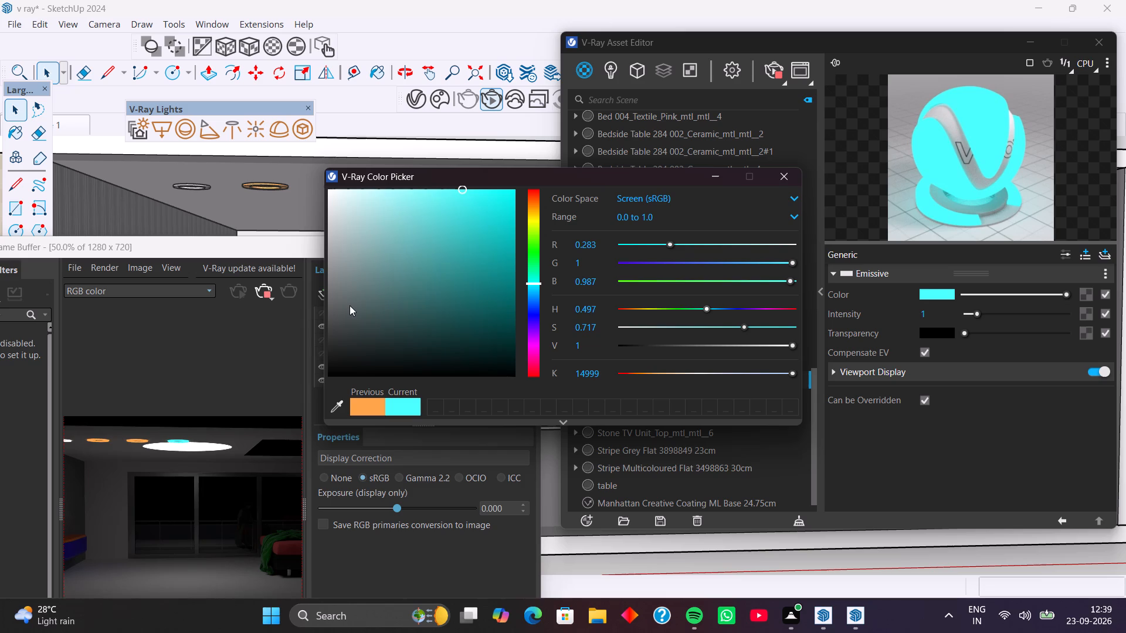
click(785, 178)
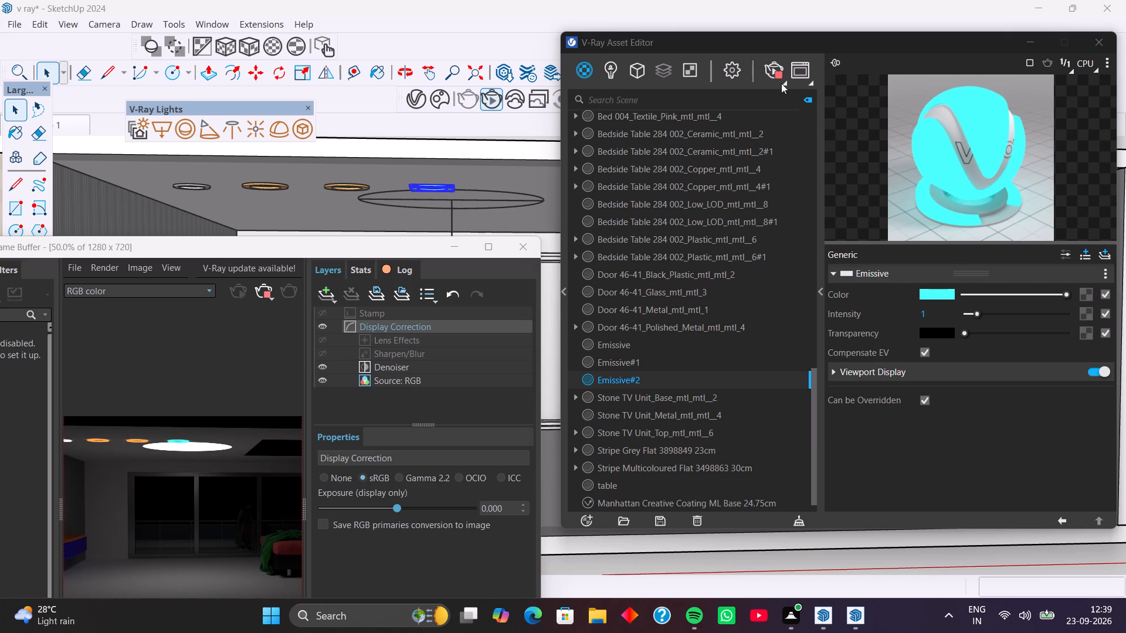
drag(791, 42, 797, 219)
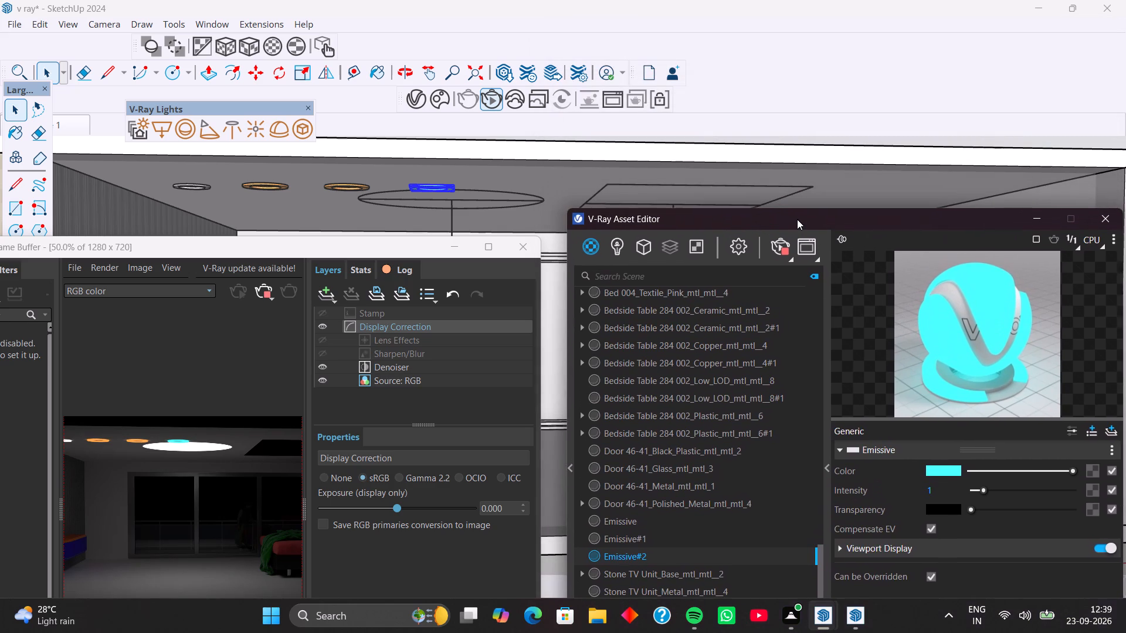
drag(797, 219, 789, 225)
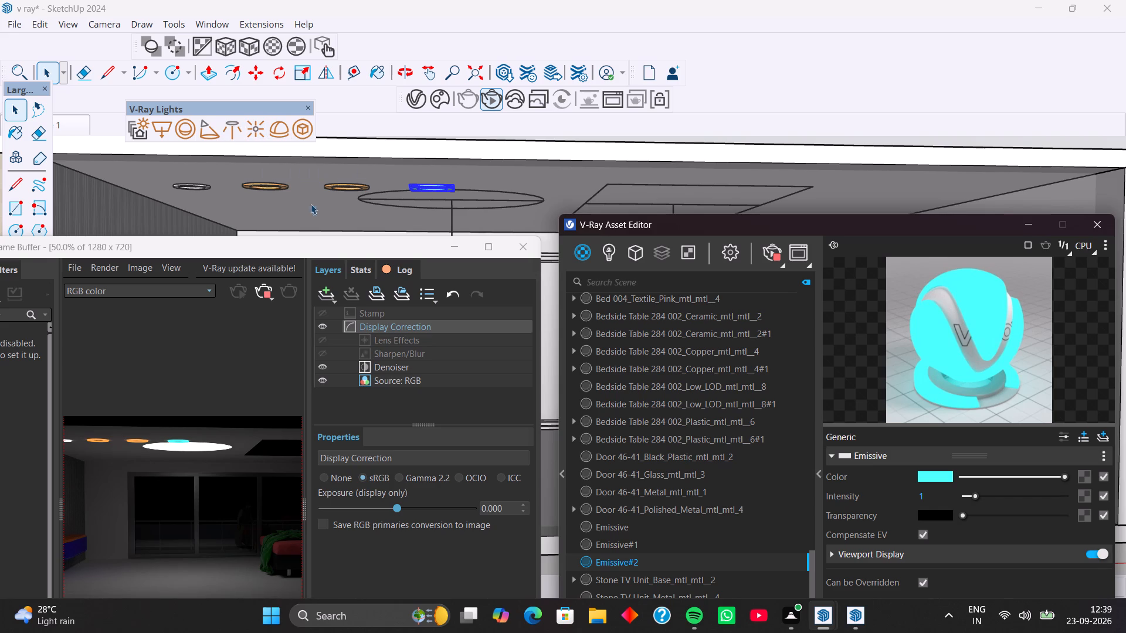
click(529, 245)
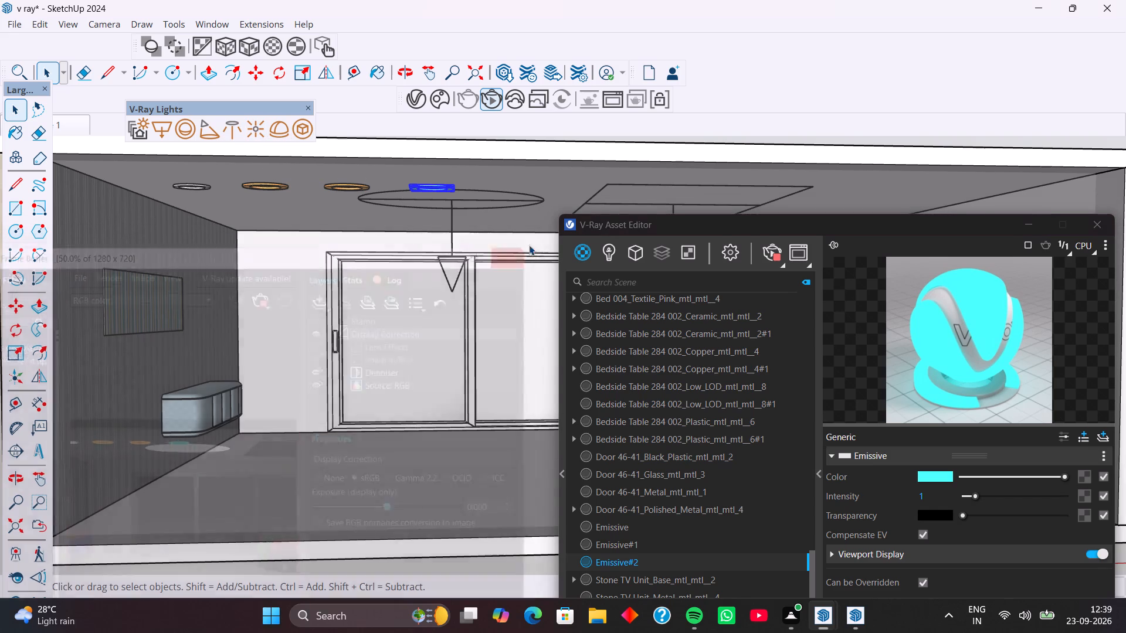
click(1107, 222)
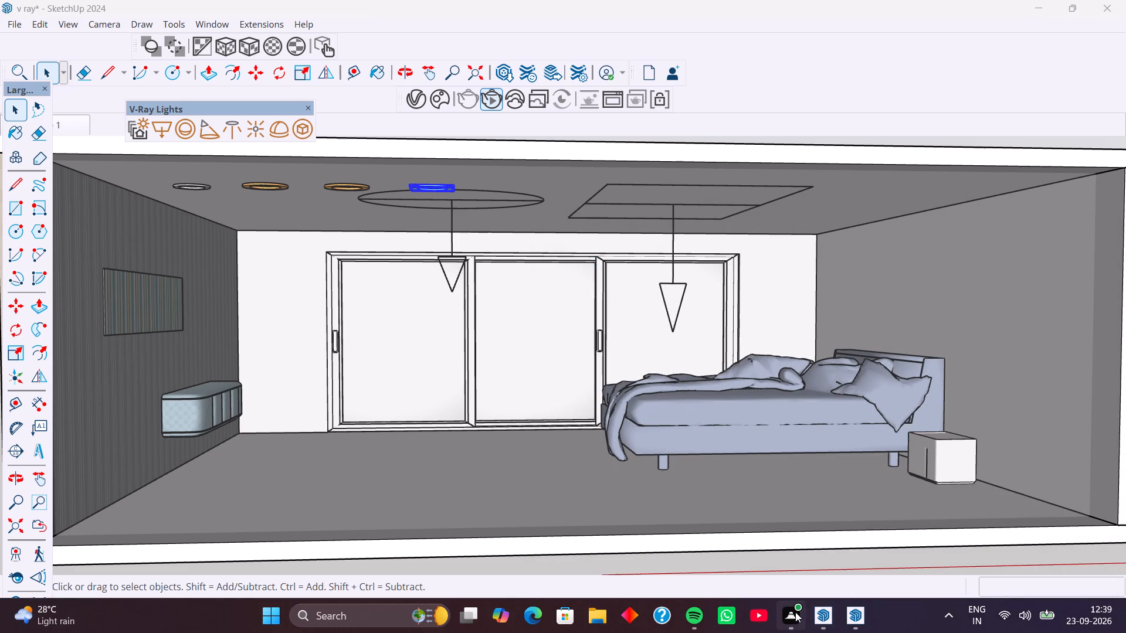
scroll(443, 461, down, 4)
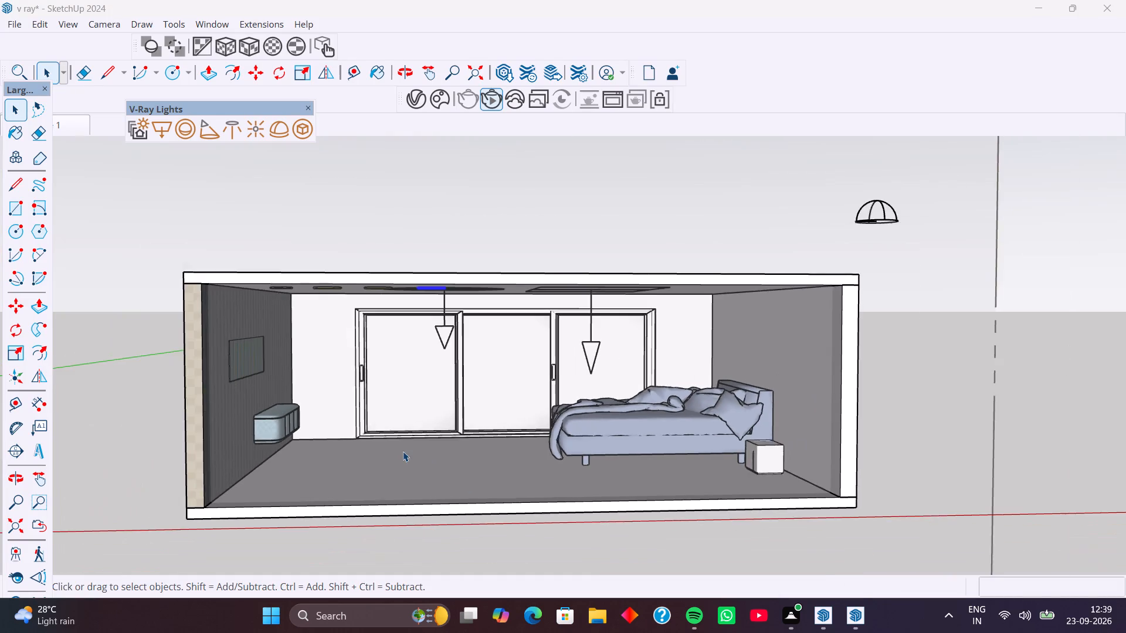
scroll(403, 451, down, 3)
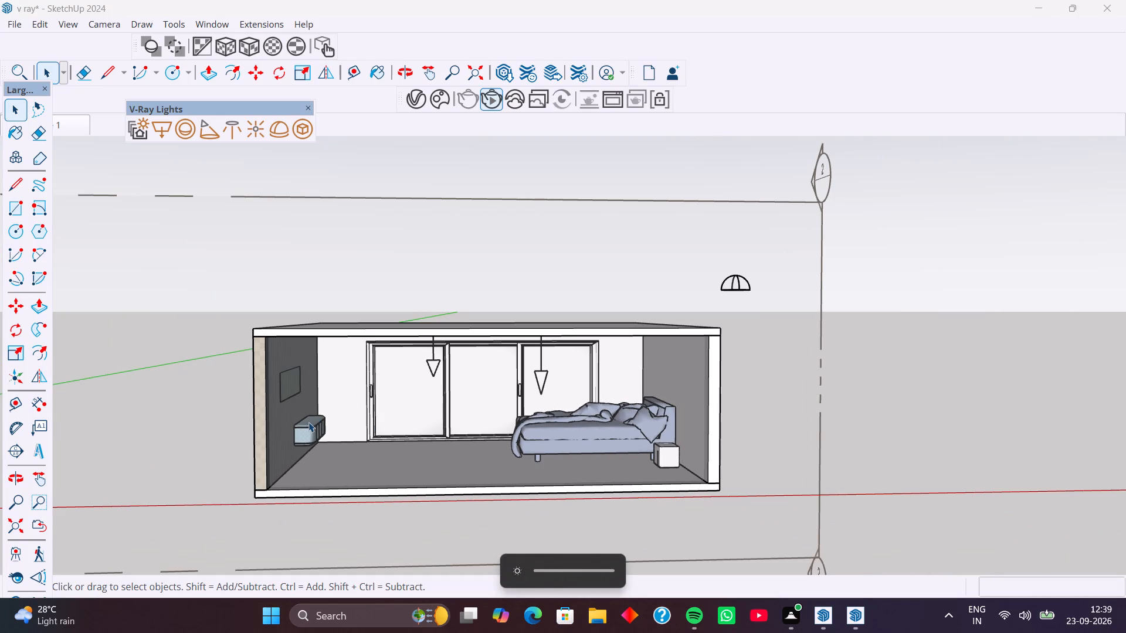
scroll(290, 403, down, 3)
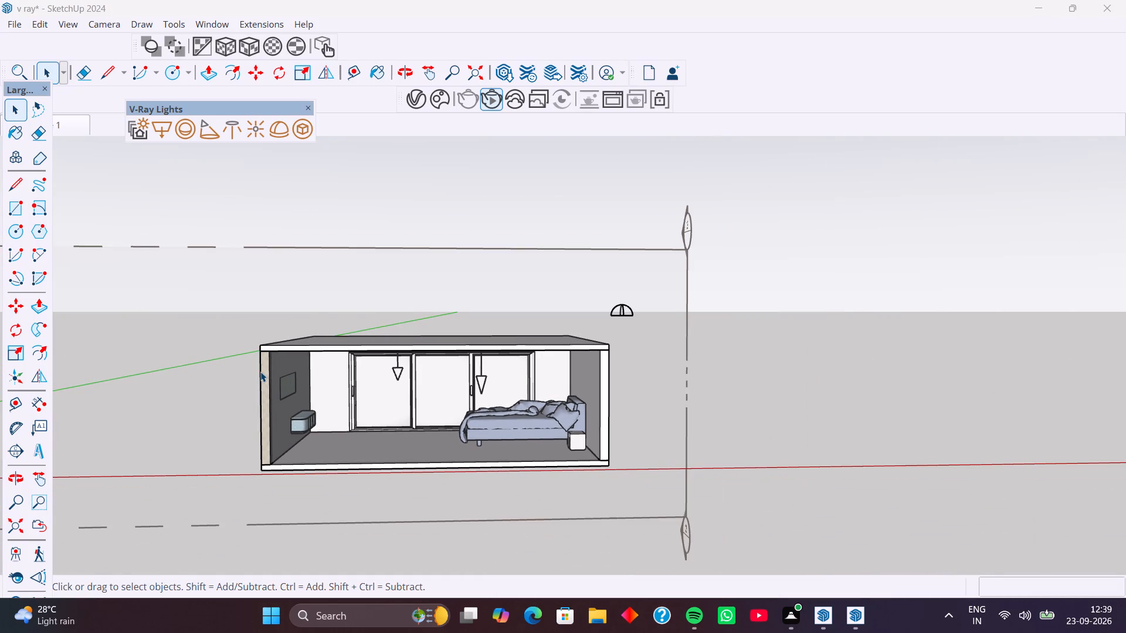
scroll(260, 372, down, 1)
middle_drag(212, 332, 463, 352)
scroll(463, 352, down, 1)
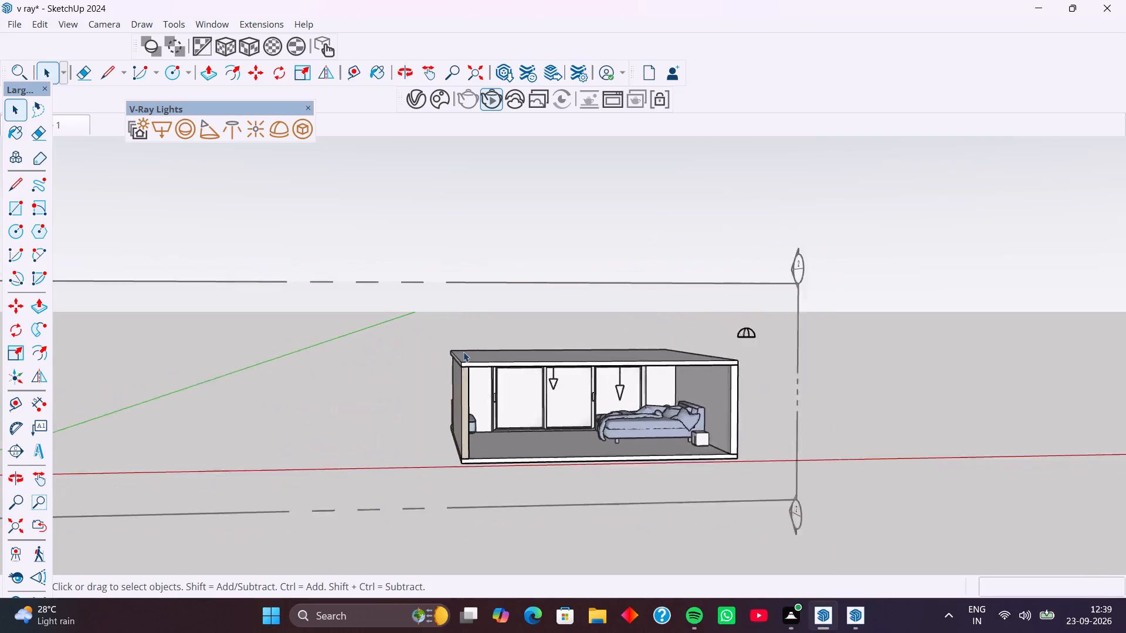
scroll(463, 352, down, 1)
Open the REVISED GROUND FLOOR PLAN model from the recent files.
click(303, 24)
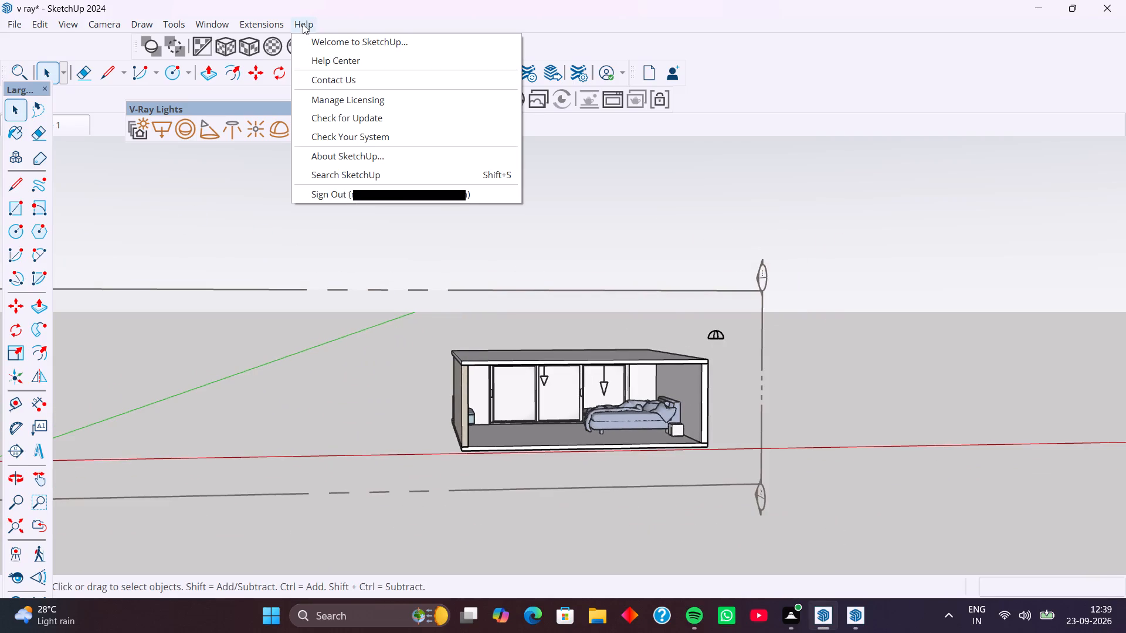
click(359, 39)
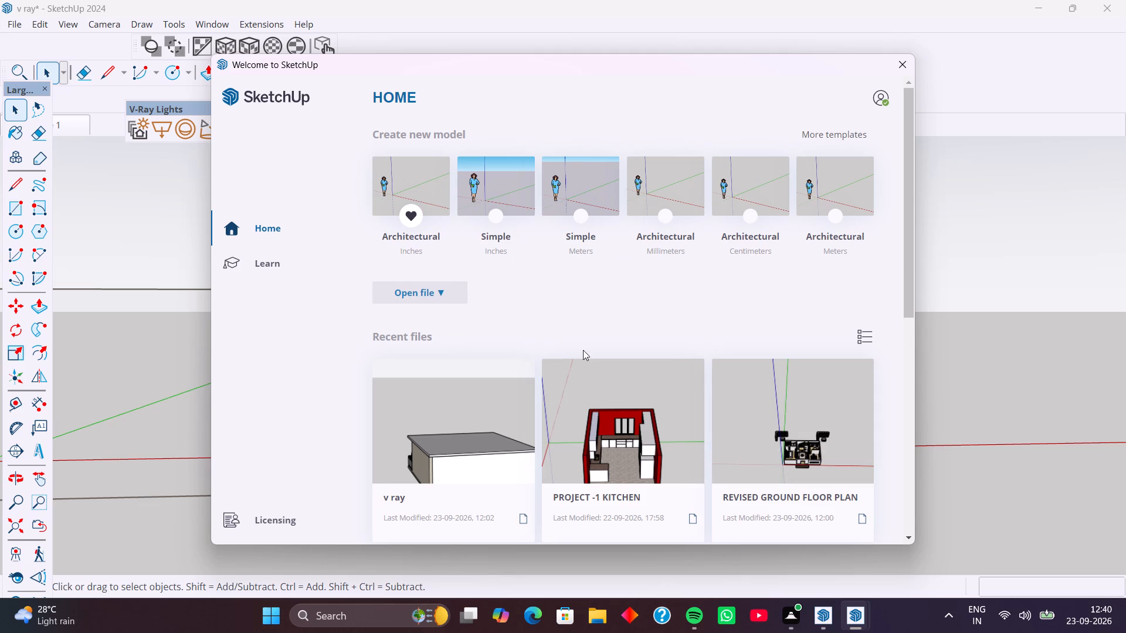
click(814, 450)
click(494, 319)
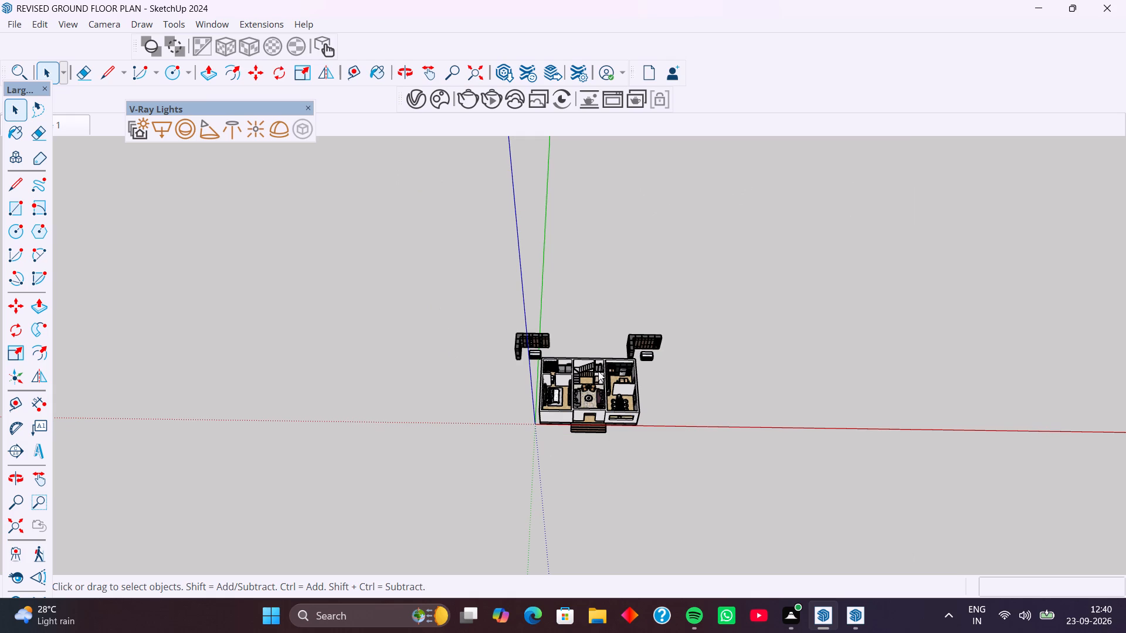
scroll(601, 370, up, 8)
Open the REVISED GROUND FLOOR PLAN PDF from the Downloads folder in Edge and close the file browser.
click(595, 617)
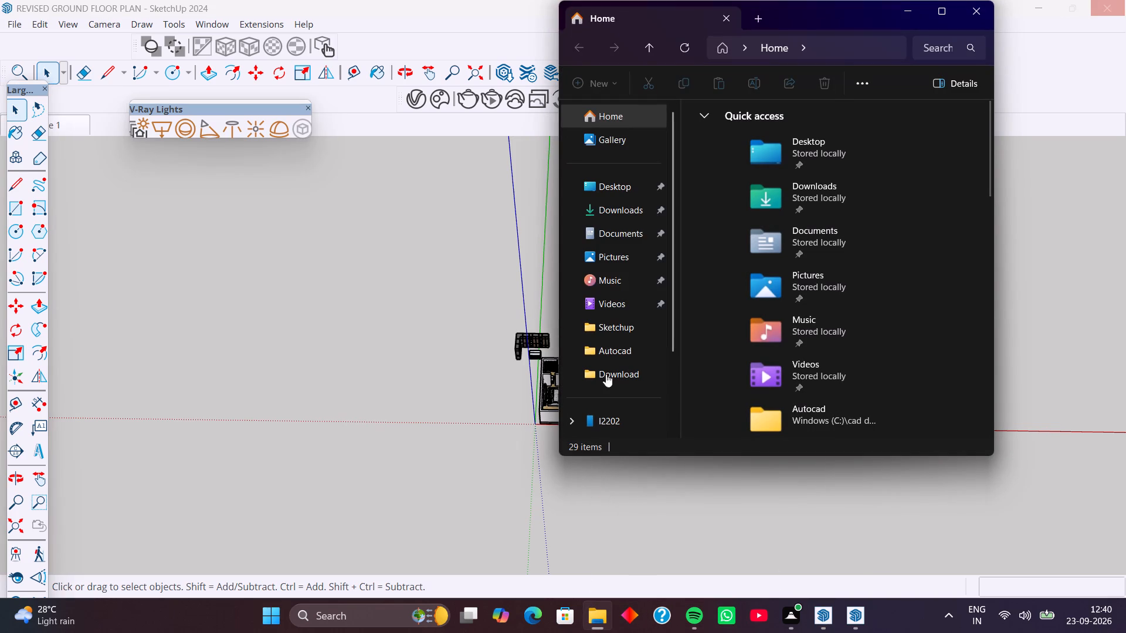
click(620, 209)
double_click(803, 185)
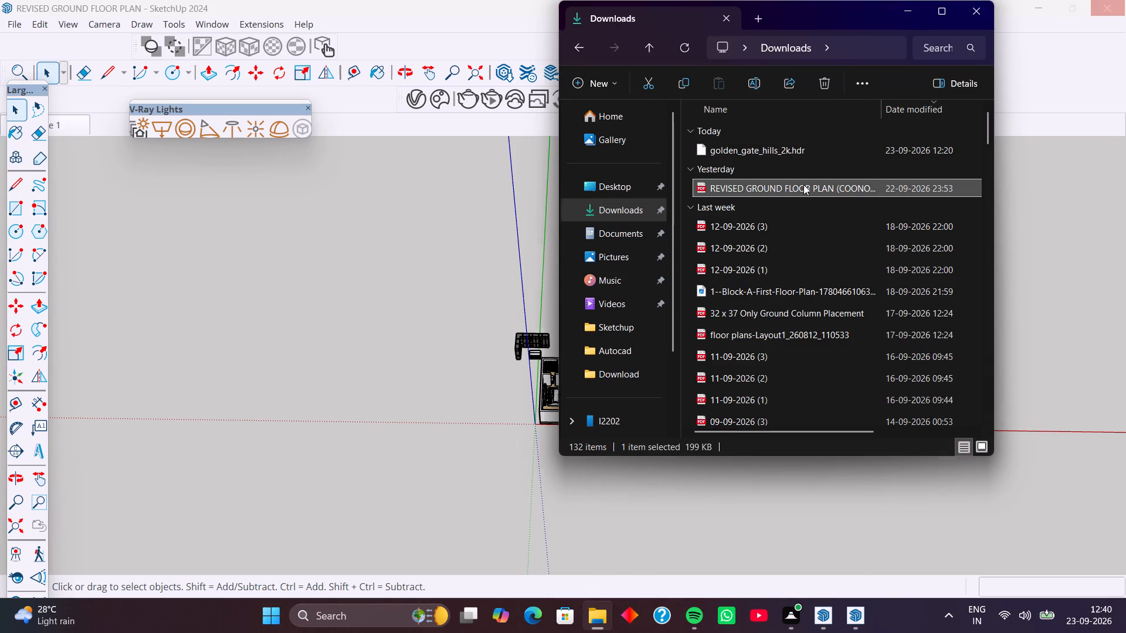
click(656, 23)
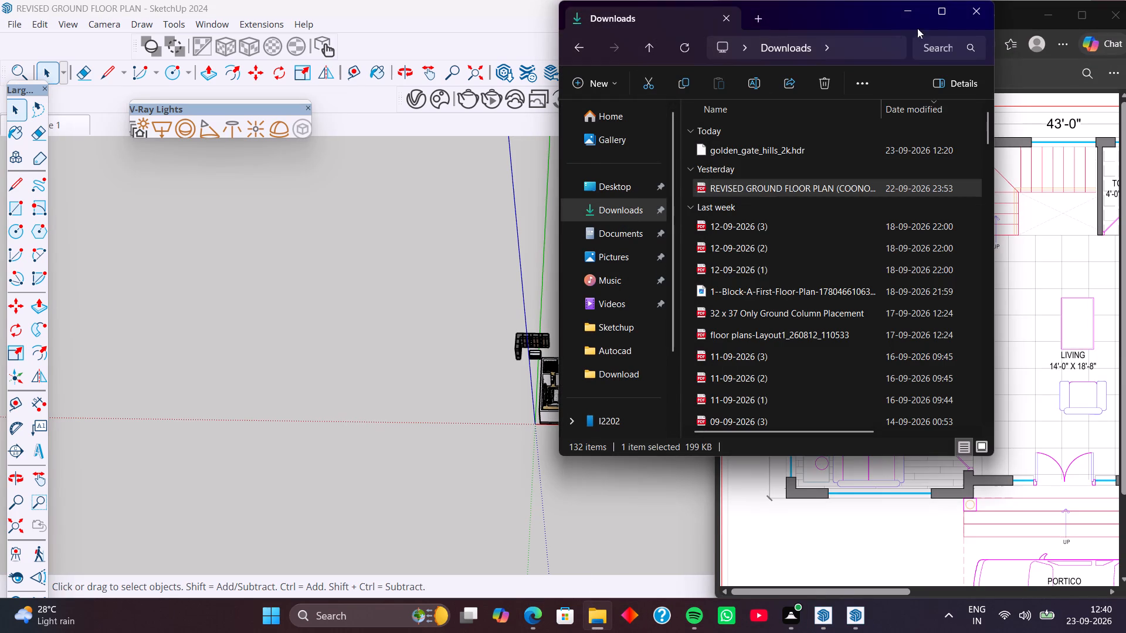
click(980, 6)
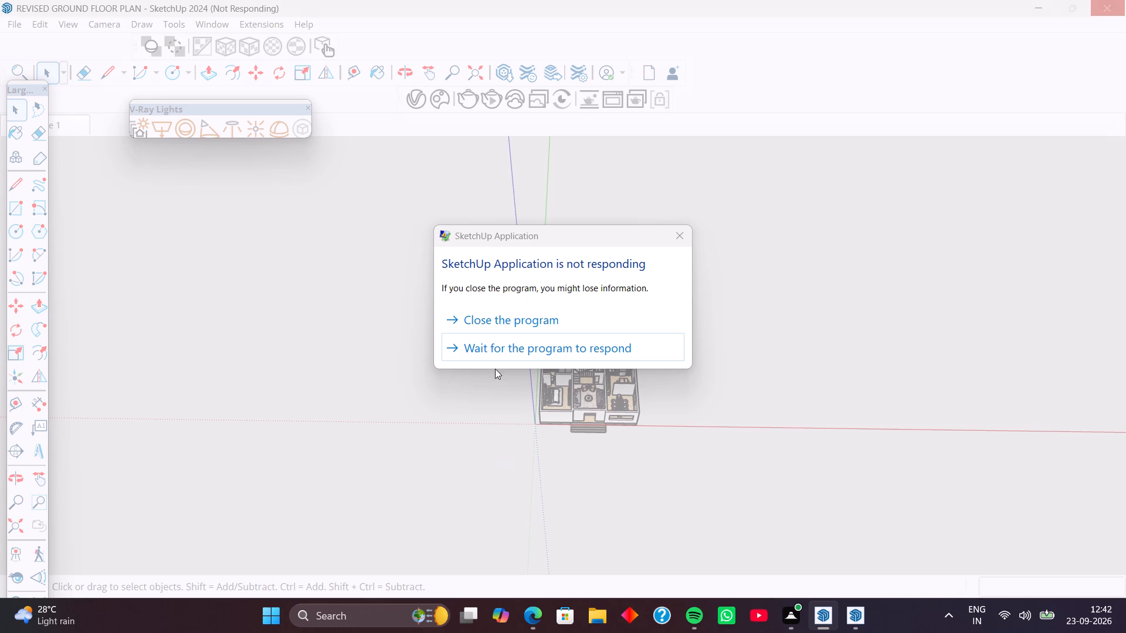
Close the unresponsive SketchUp session and reopen the REVISED GROUND FLOOR PLAN model from the recent files.
click(524, 319)
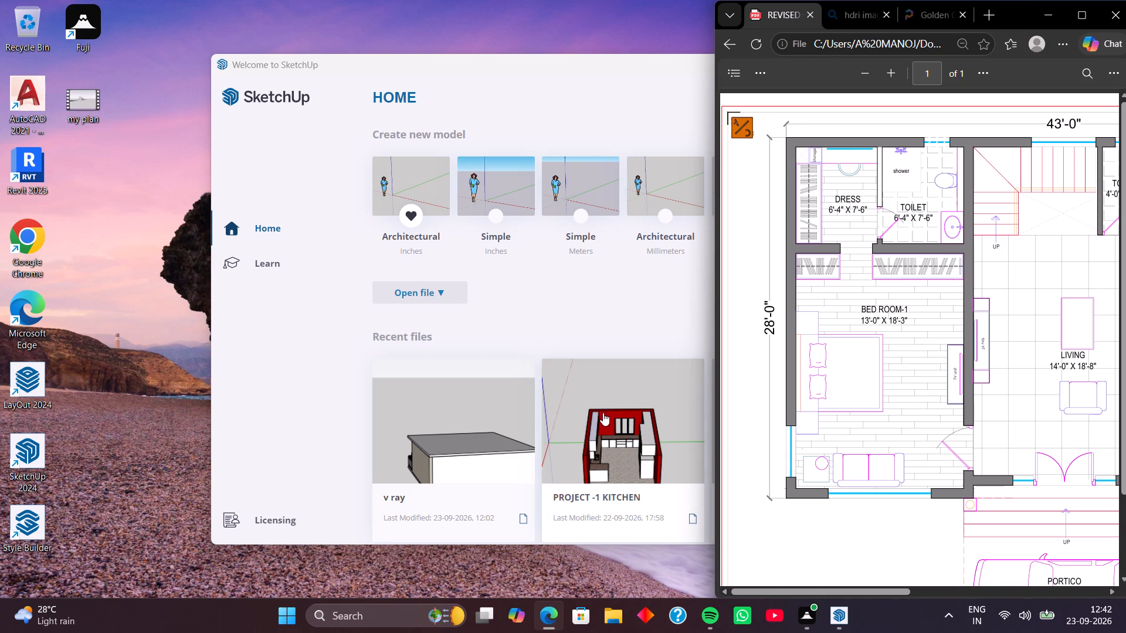
scroll(503, 420, down, 2)
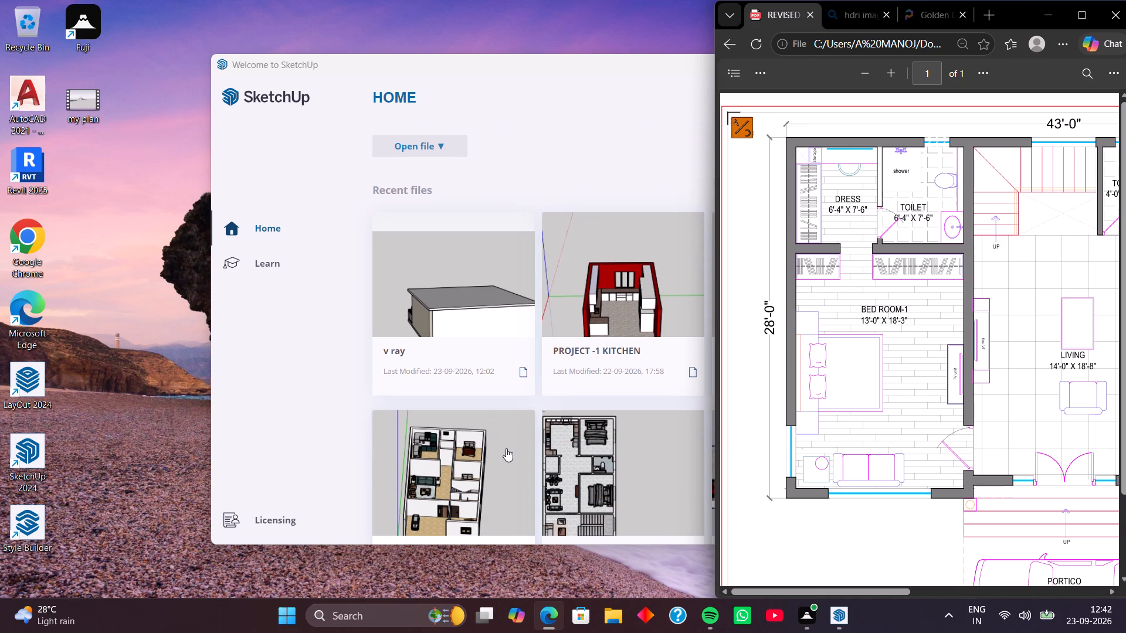
scroll(514, 451, up, 1)
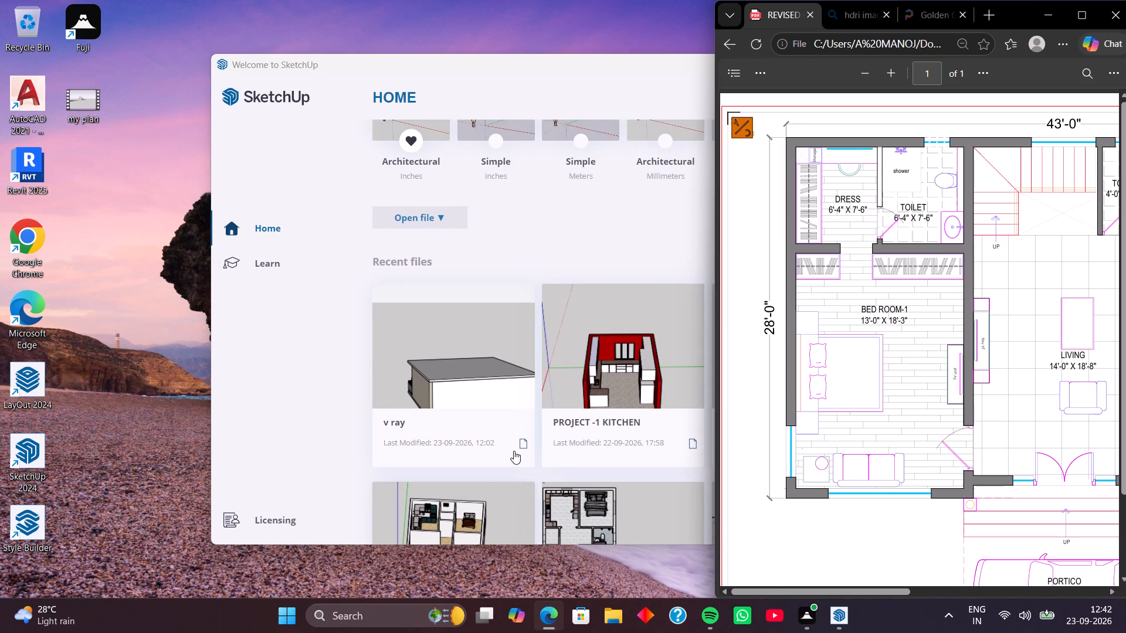
scroll(514, 451, up, 4)
shift+middle_drag(542, 430, 354, 377)
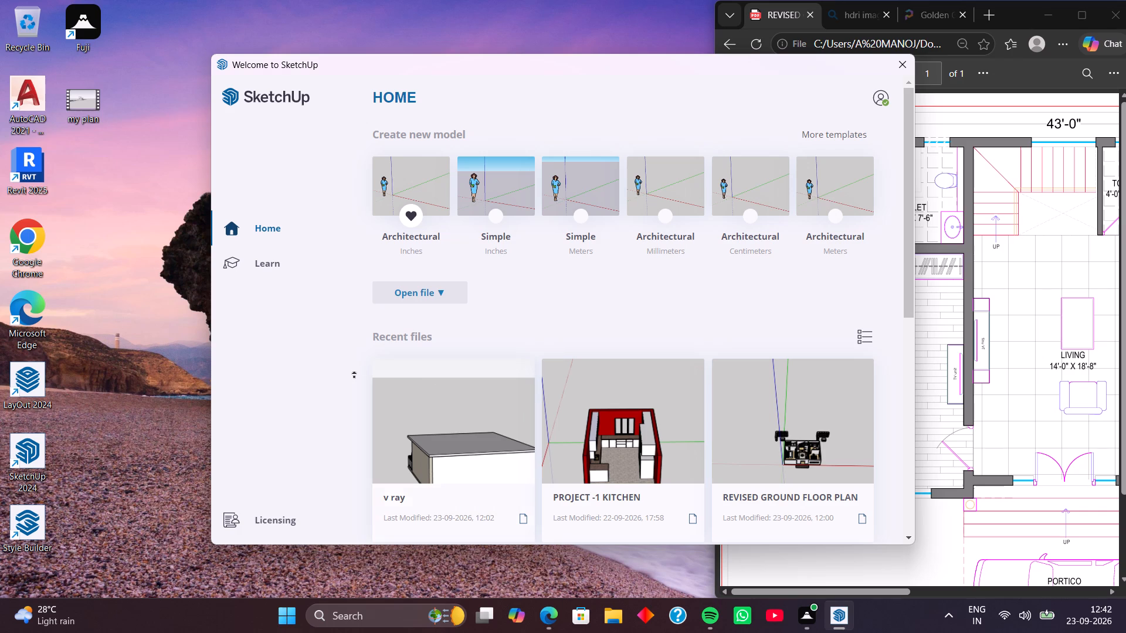
shift+middle_drag(354, 377, 367, 383)
click(824, 441)
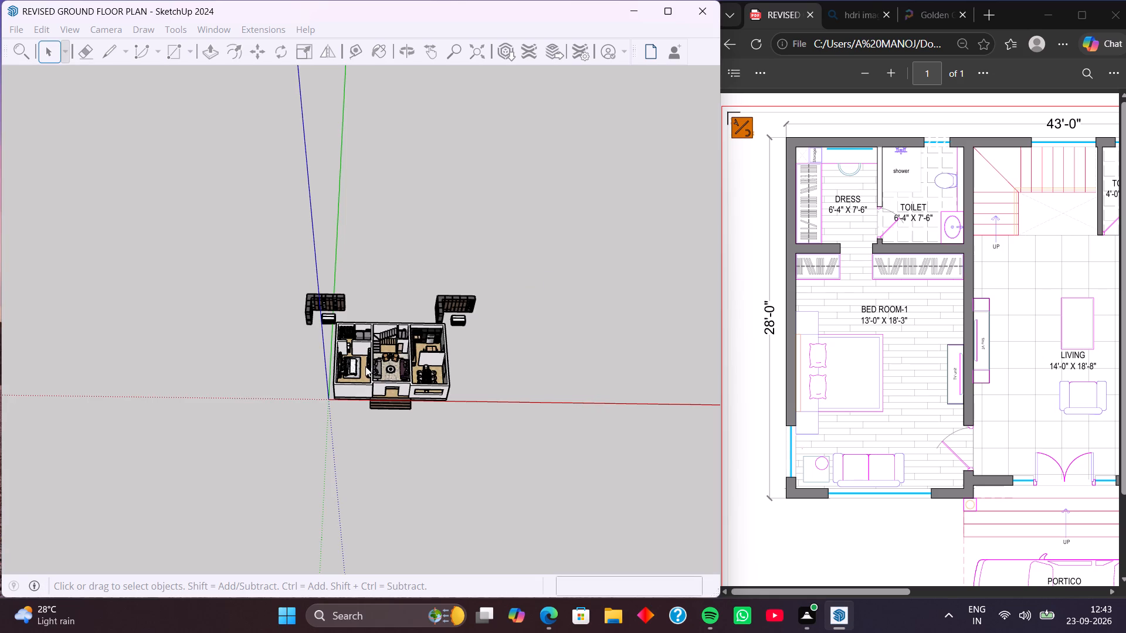
Examine the furnished ground floor model's room layout from above, with the plan PDF alongside.
scroll(371, 372, up, 1)
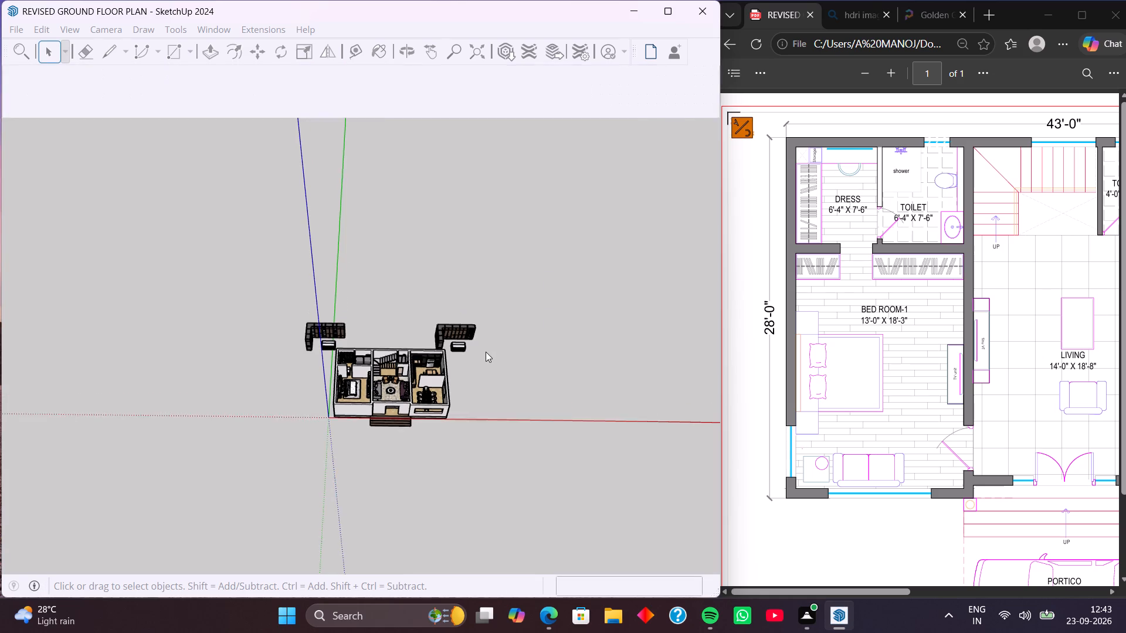
scroll(439, 409, up, 13)
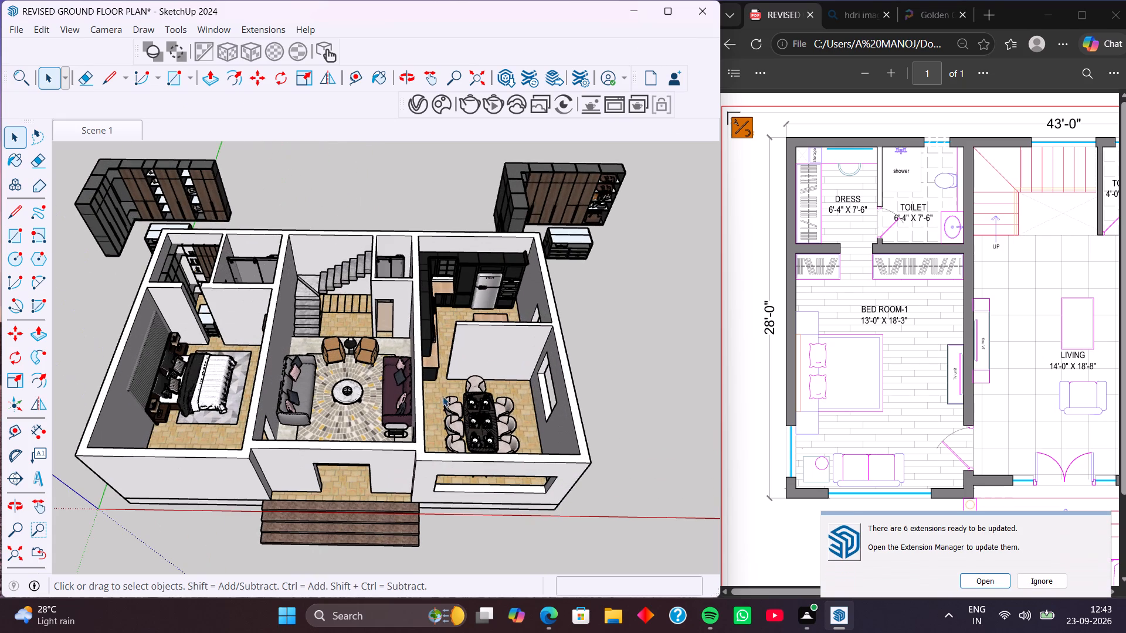
middle_drag(447, 408, 447, 467)
middle_drag(436, 429, 436, 450)
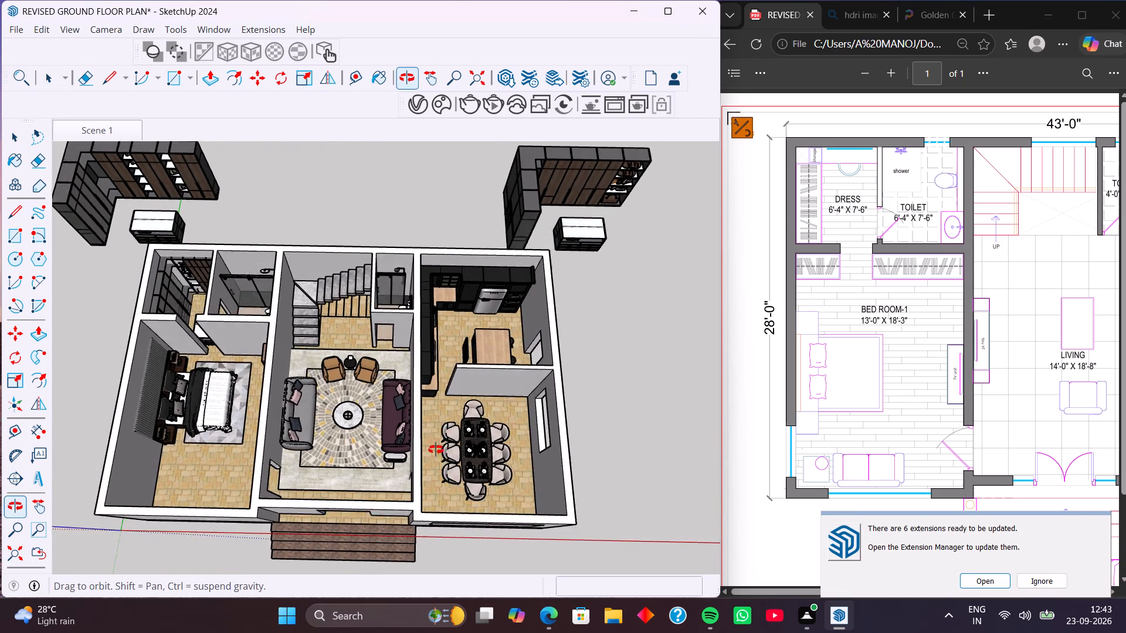
middle_drag(436, 450, 436, 493)
middle_drag(456, 460, 472, 492)
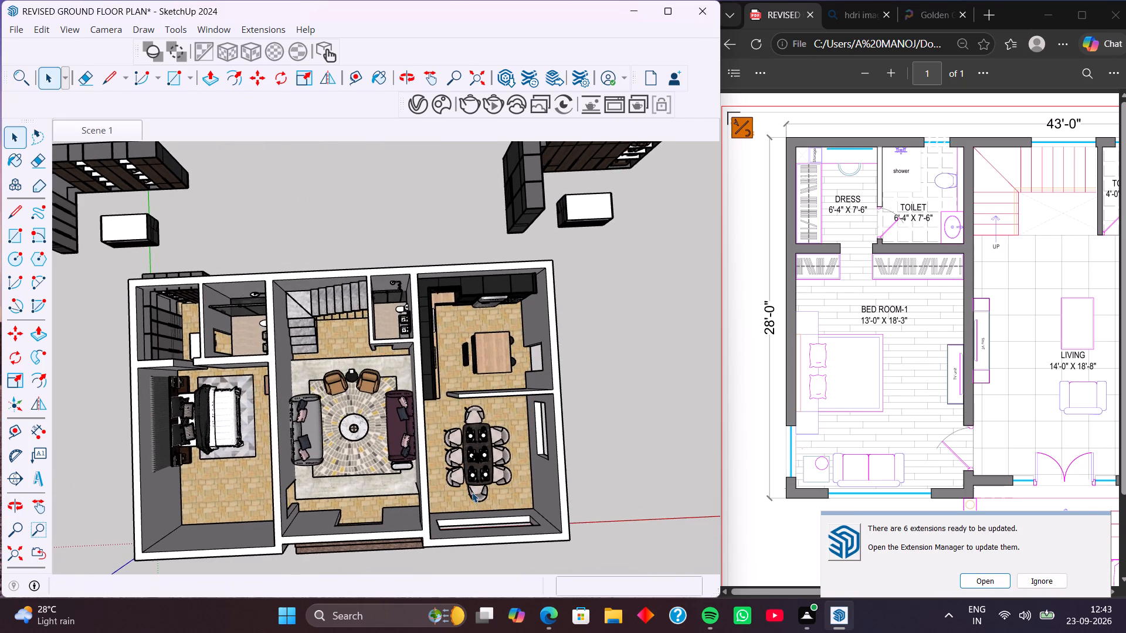
middle_drag(462, 487, 447, 465)
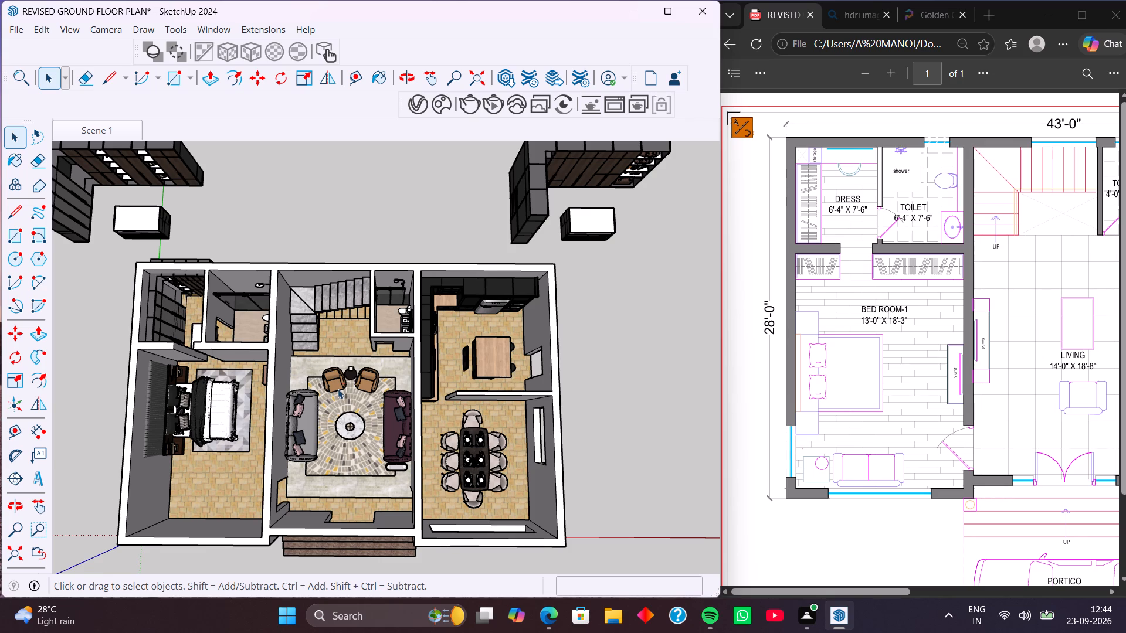
middle_drag(338, 389, 356, 388)
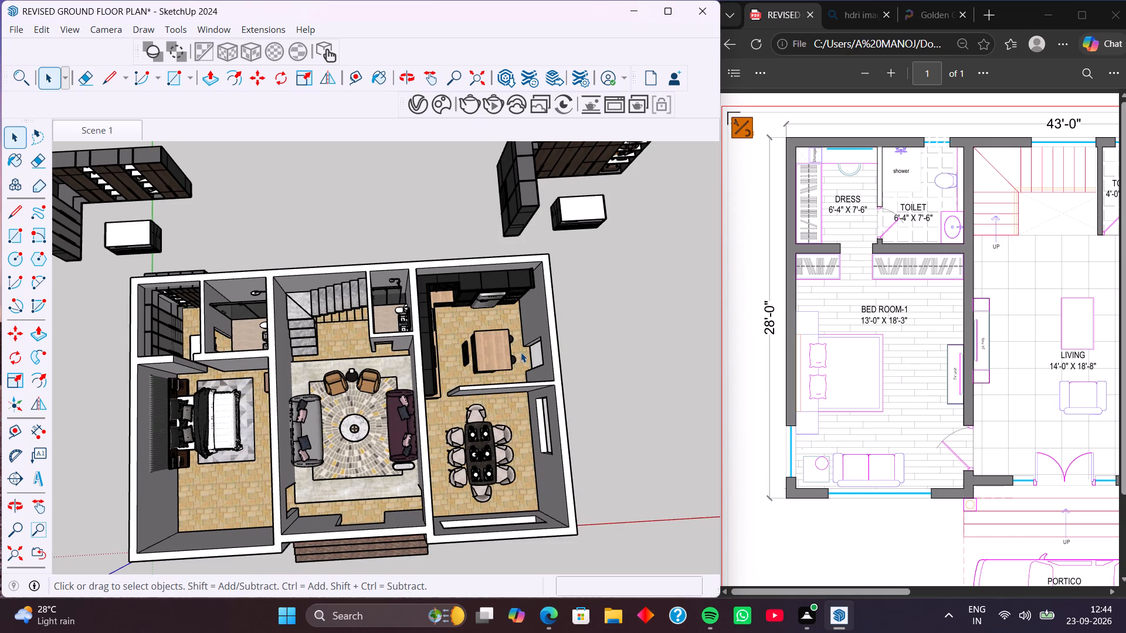
middle_drag(472, 377, 467, 442)
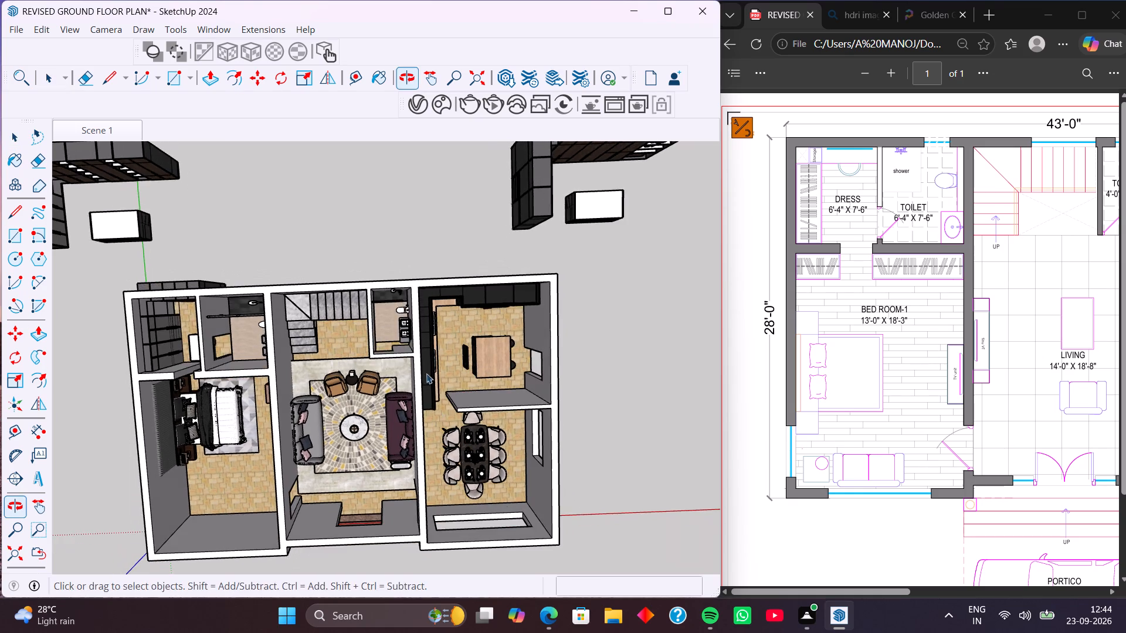
middle_drag(415, 354, 412, 414)
Scale the dressing-room wardrobe set along the green axis to about 0.83 so it ends at the room's outer wall.
scroll(385, 337, up, 3)
middle_drag(371, 339, 391, 263)
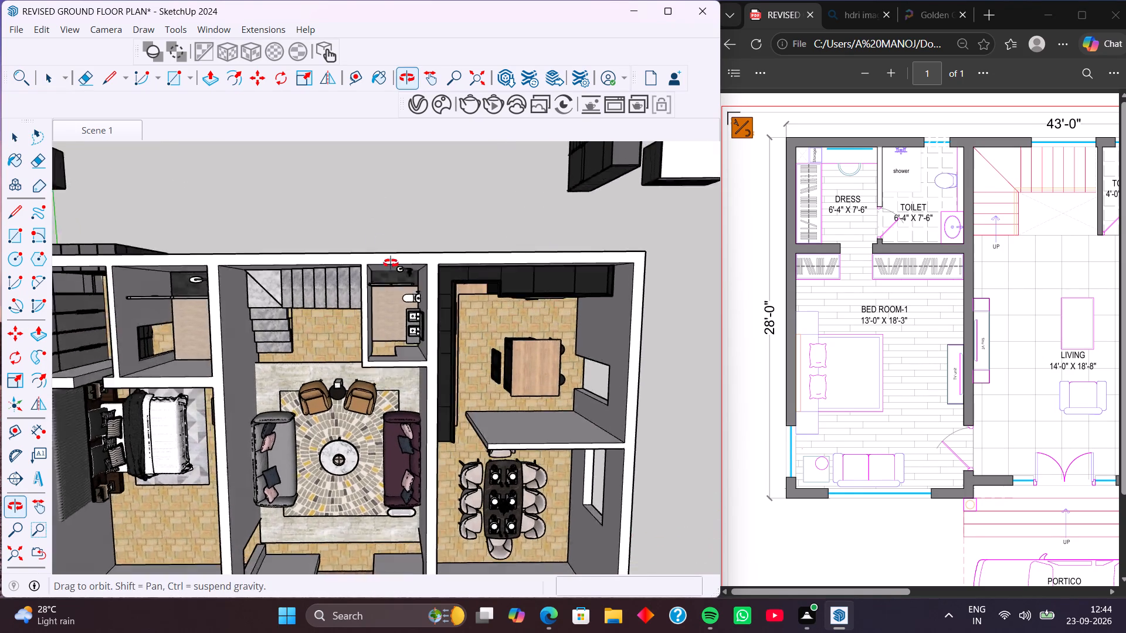
middle_drag(391, 263, 401, 219)
middle_drag(419, 265, 242, 261)
middle_drag(404, 209, 257, 233)
scroll(281, 247, down, 3)
shift+middle_drag(301, 217, 292, 343)
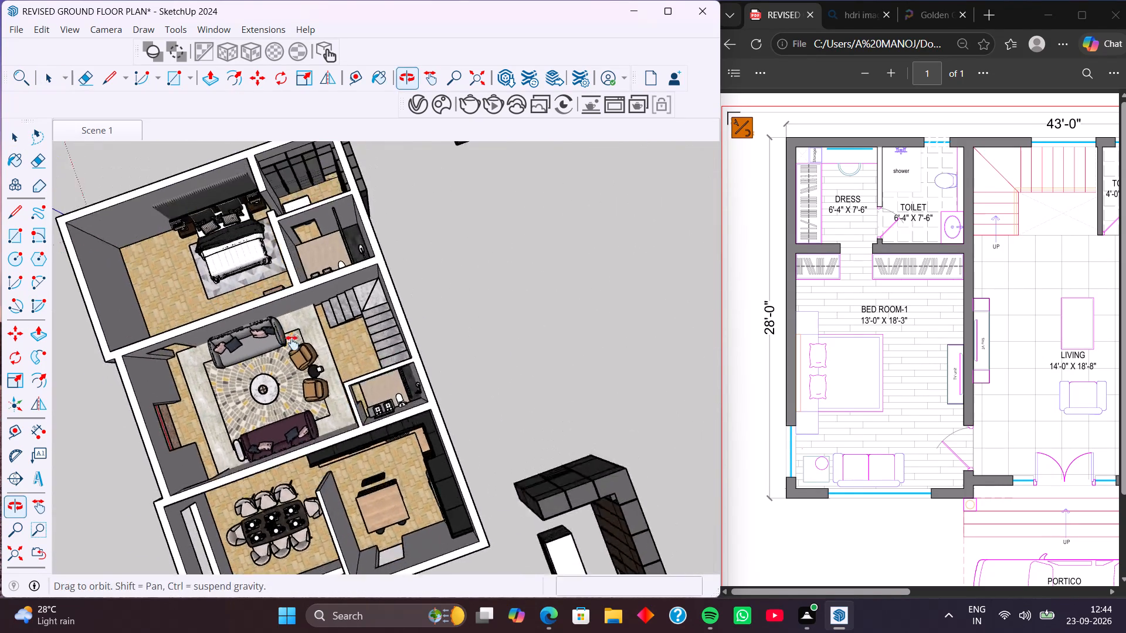
shift+middle_drag(292, 343, 303, 409)
scroll(331, 298, up, 7)
click(308, 242)
middle_drag(371, 300, 311, 304)
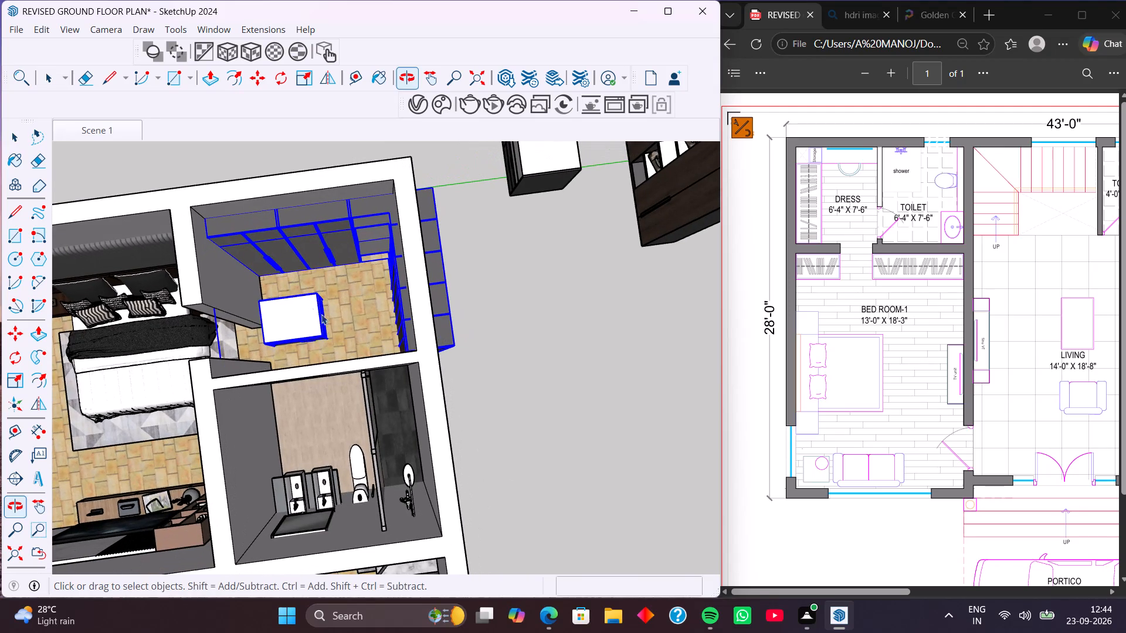
key(s)
middle_drag(437, 300, 283, 174)
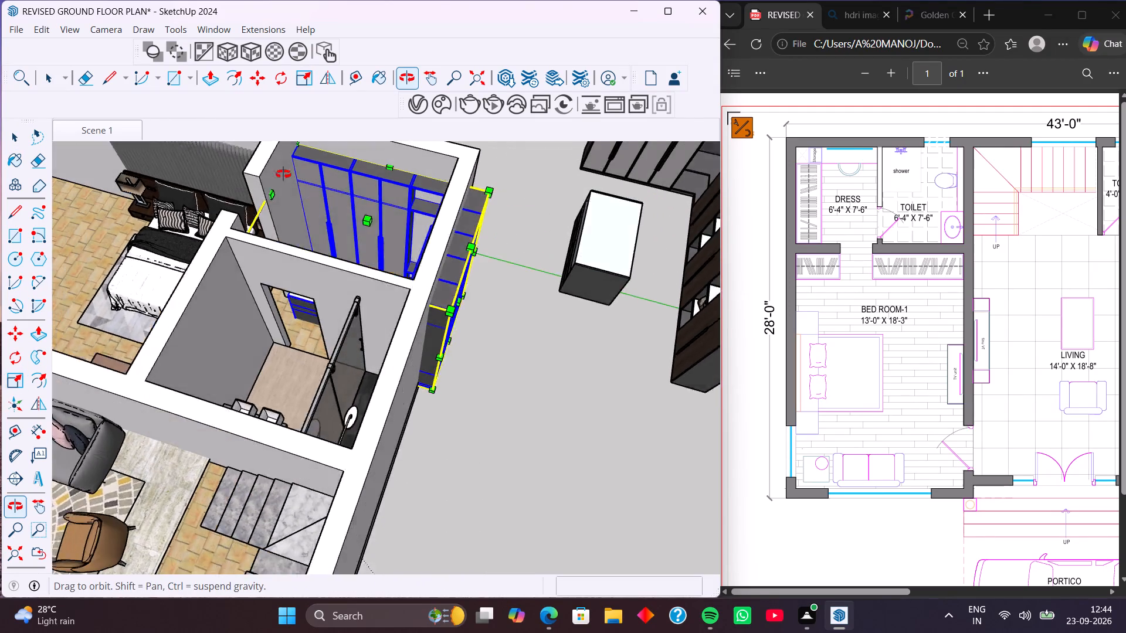
middle_drag(283, 174, 280, 172)
middle_drag(430, 264, 371, 239)
scroll(371, 240, up, 1)
scroll(487, 304, up, 2)
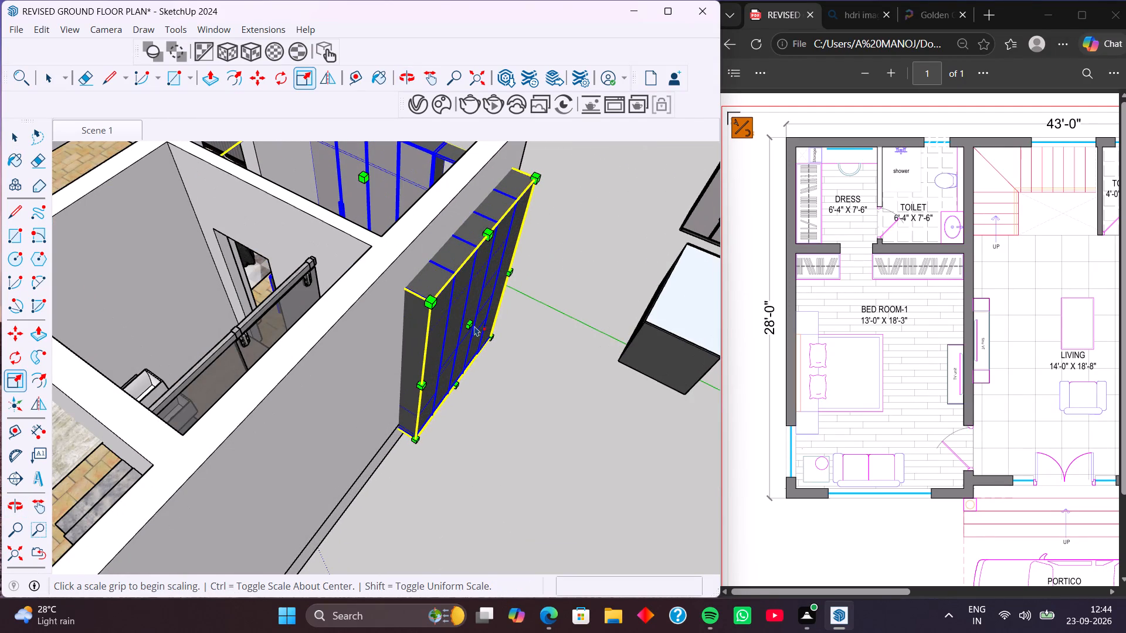
click(471, 326)
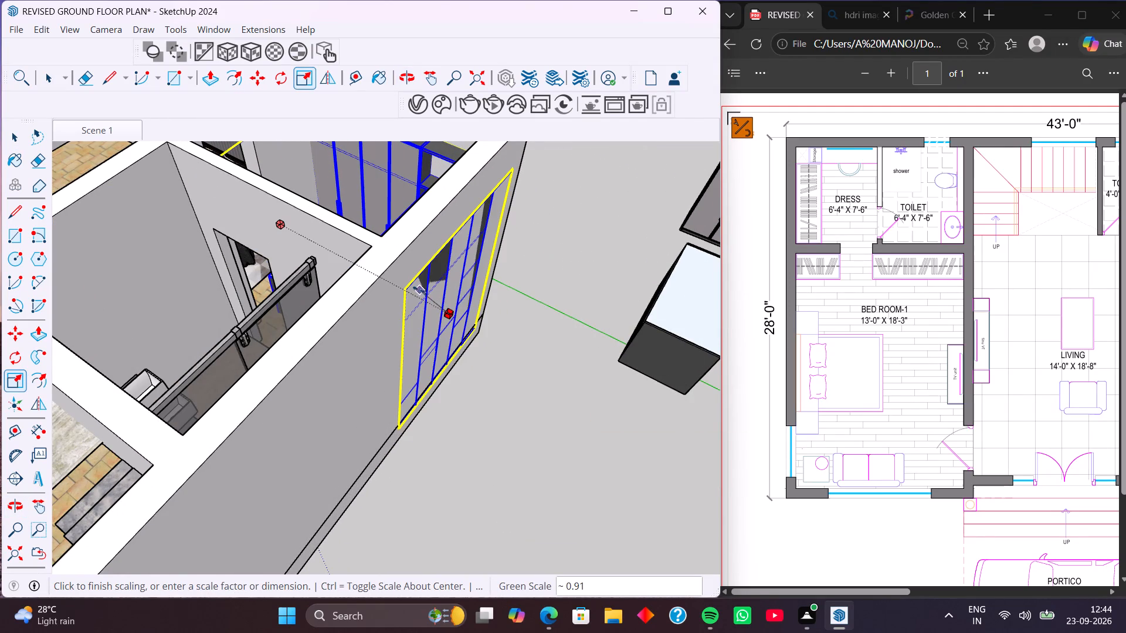
scroll(398, 278, up, 1)
middle_drag(396, 277, 457, 295)
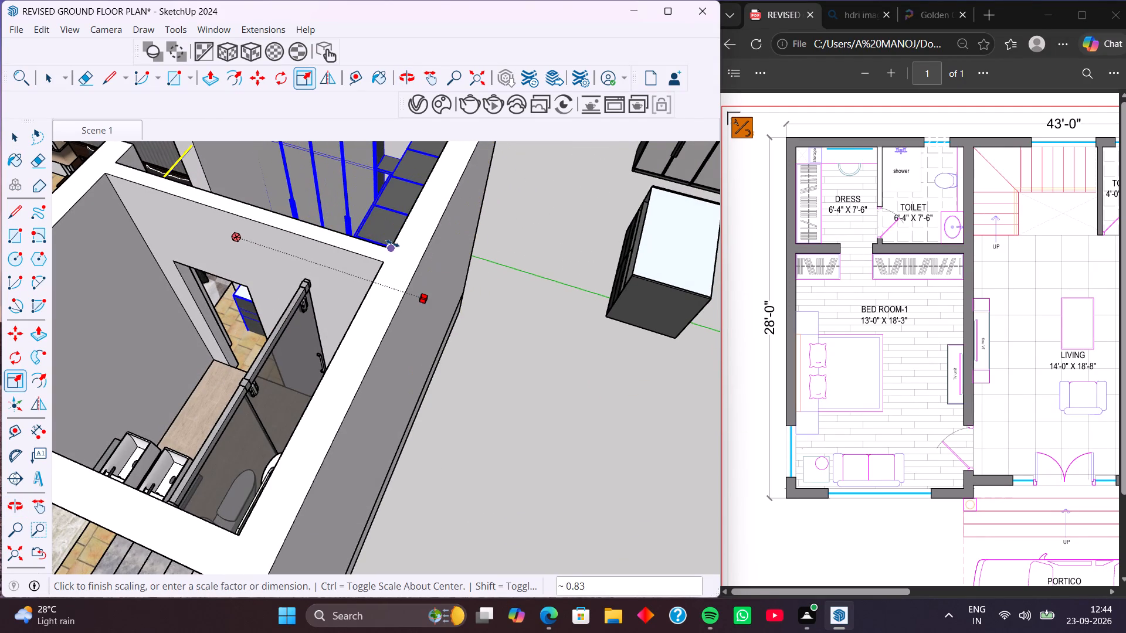
click(392, 243)
middle_drag(364, 269, 528, 259)
scroll(376, 230, down, 4)
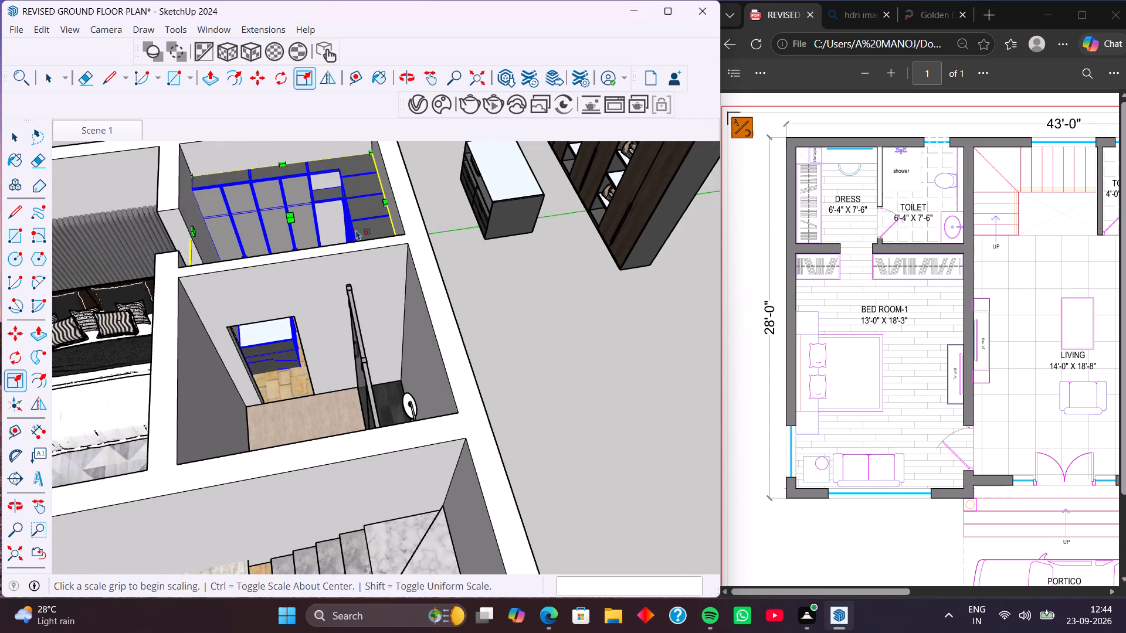
scroll(356, 230, down, 2)
shift+middle_drag(345, 220, 349, 384)
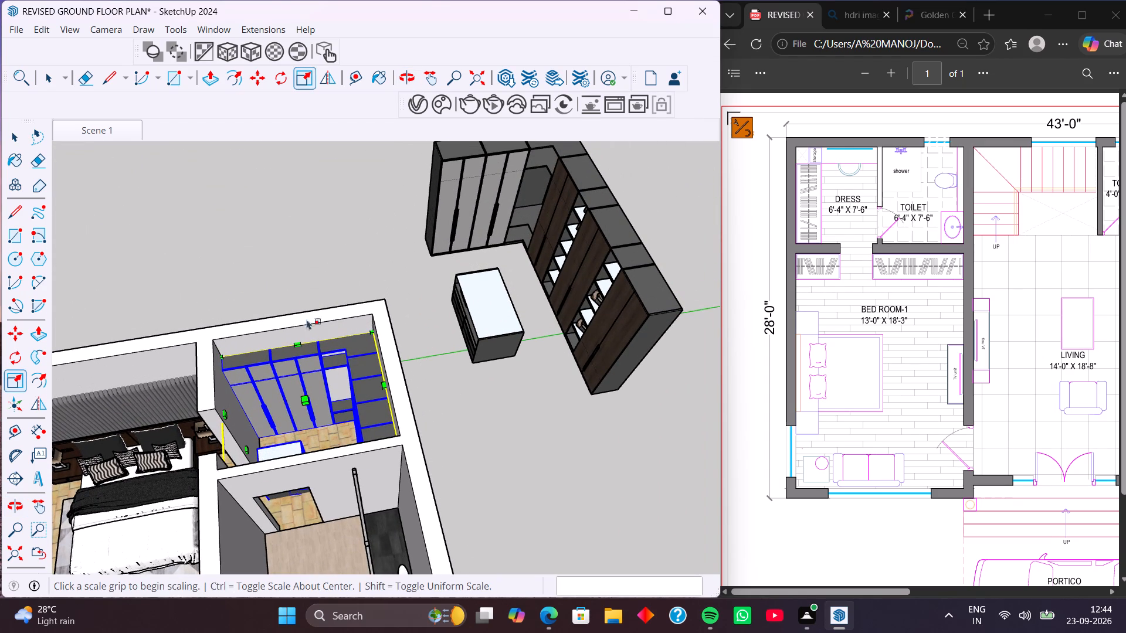
key(space)
click(303, 295)
Examine the resized wardrobe in the dressing room, the furnished rooms and the front entrance from several angles.
middle_drag(346, 389, 401, 480)
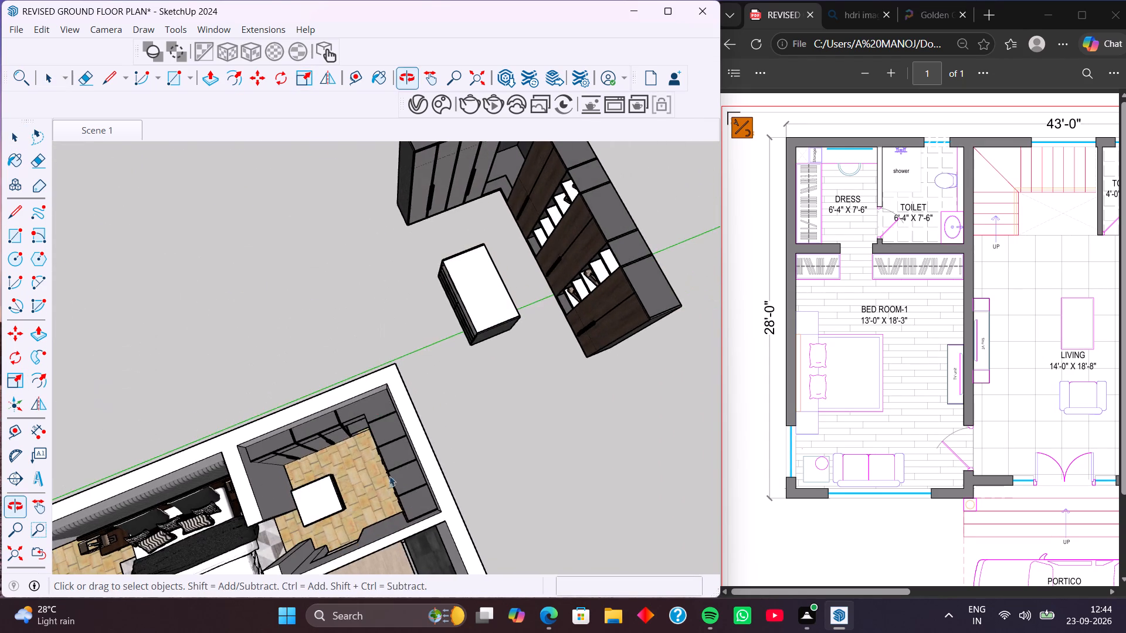
middle_drag(368, 454, 435, 371)
middle_drag(399, 397, 393, 308)
middle_drag(361, 356, 469, 377)
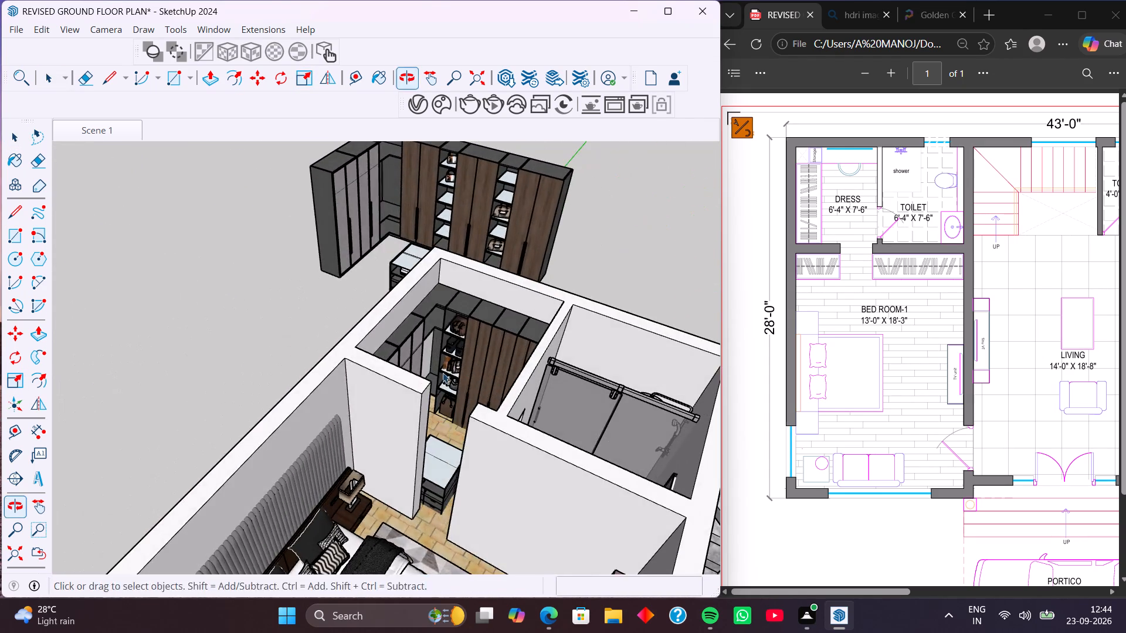
middle_drag(377, 352, 663, 464)
middle_drag(564, 435, 222, 366)
middle_drag(529, 441, 397, 416)
scroll(362, 422, down, 4)
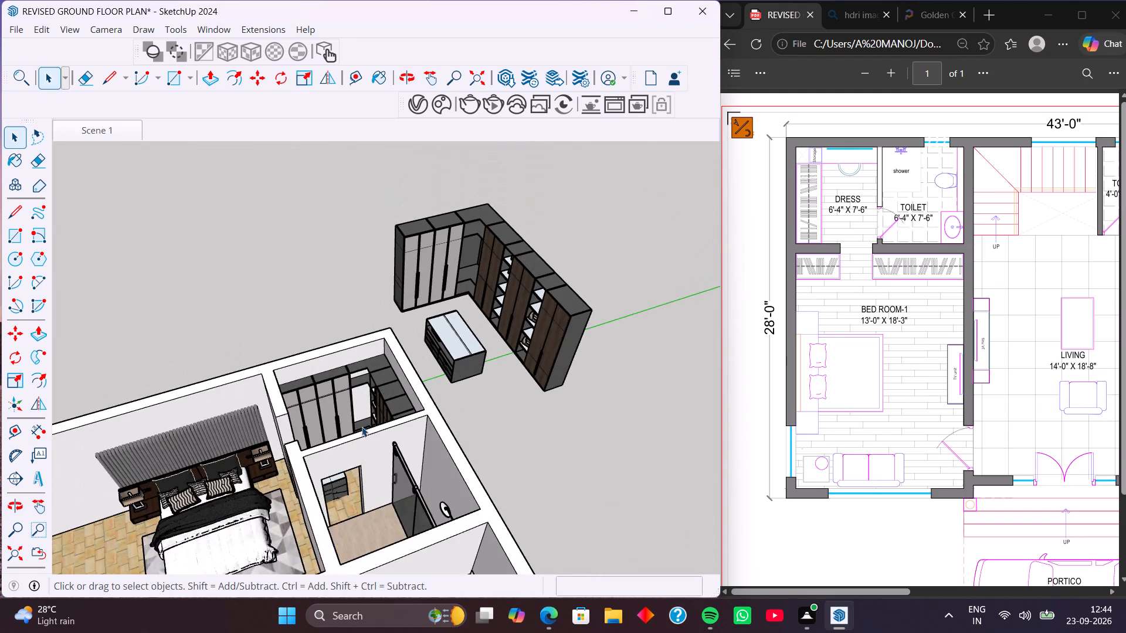
shift+middle_drag(365, 436, 355, 322)
middle_drag(354, 367, 379, 530)
shift+middle_drag(363, 423, 478, 358)
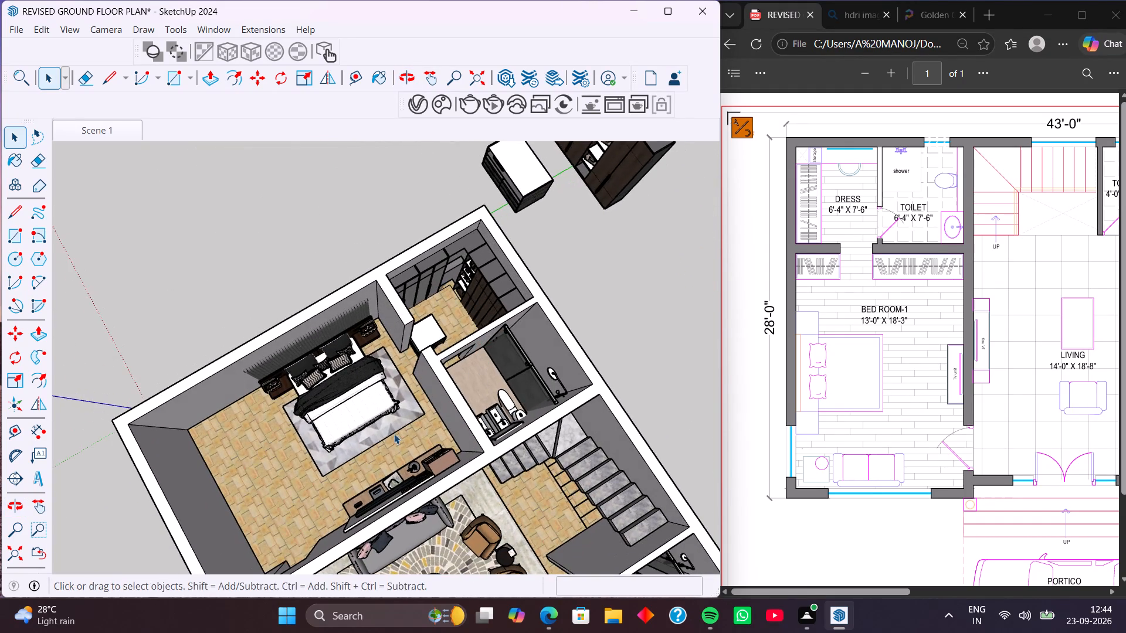
middle_drag(394, 434, 349, 427)
scroll(355, 432, up, 6)
scroll(388, 435, down, 8)
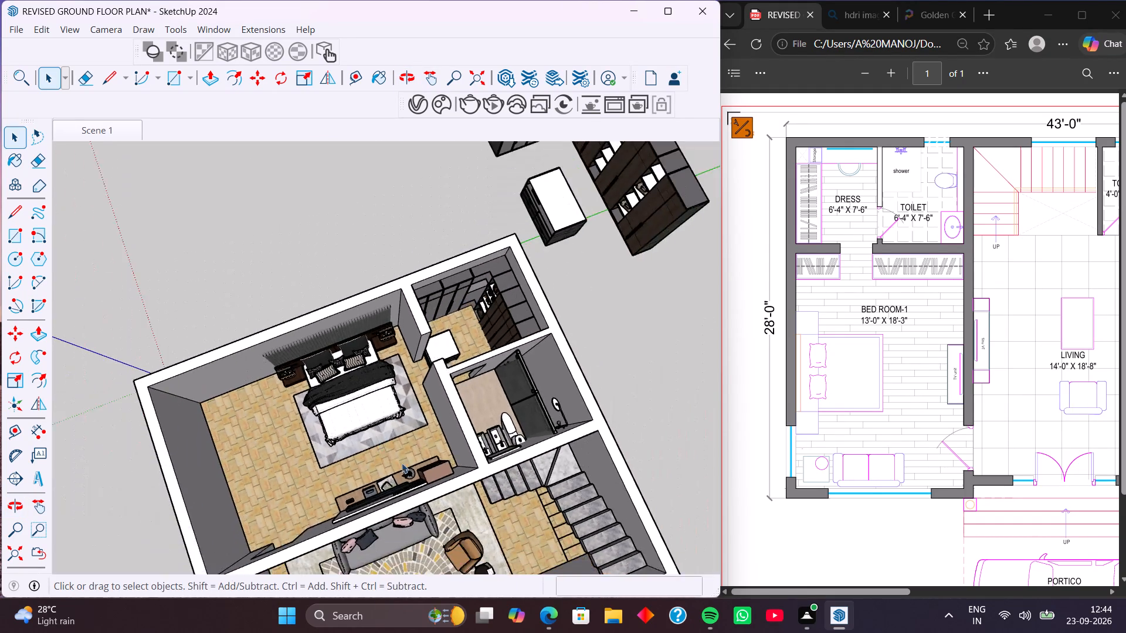
middle_drag(409, 467, 350, 376)
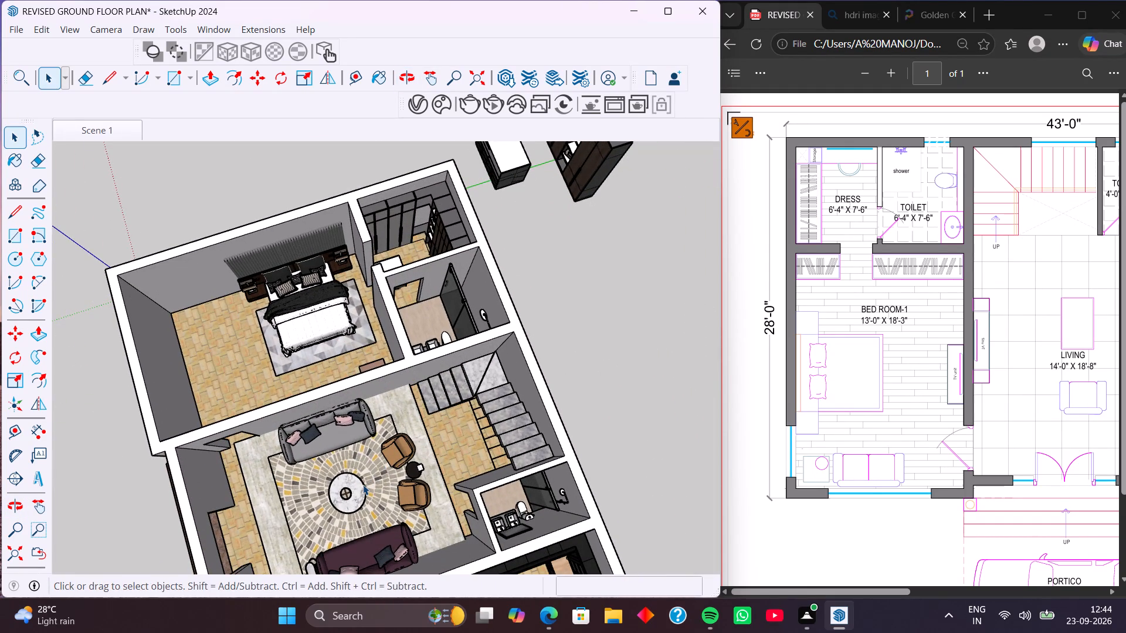
middle_drag(442, 504, 620, 482)
middle_drag(429, 458, 478, 450)
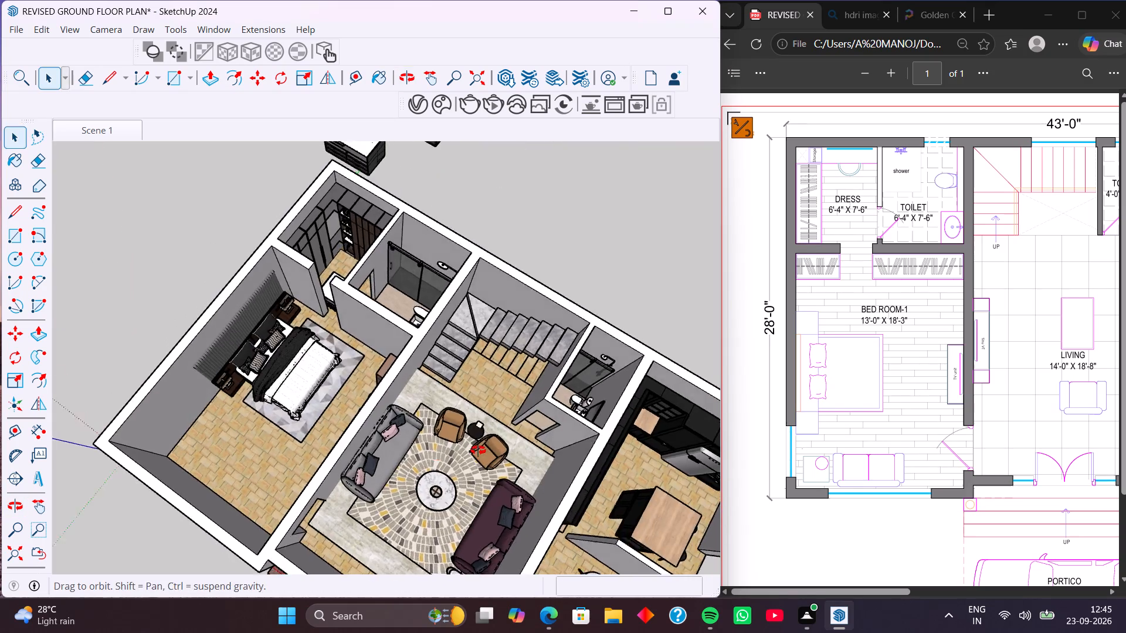
middle_drag(478, 450, 584, 434)
scroll(524, 443, up, 1)
middle_drag(485, 420, 523, 335)
scroll(506, 346, down, 1)
middle_drag(500, 358, 355, 345)
middle_drag(364, 396, 369, 300)
middle_drag(369, 300, 358, 491)
scroll(375, 401, down, 2)
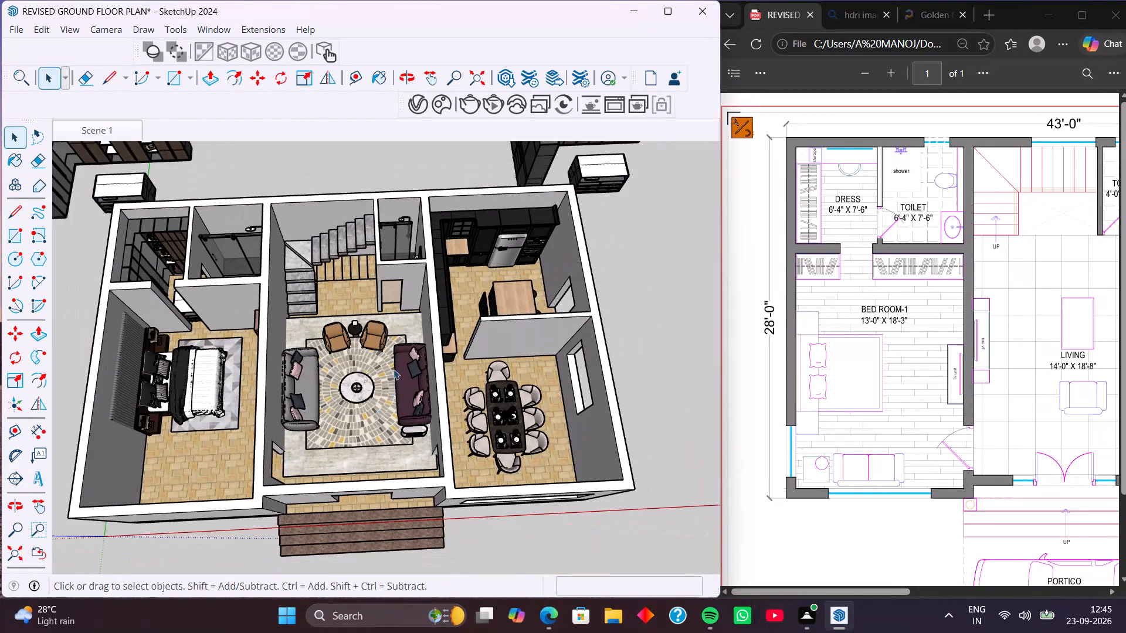
middle_drag(392, 430, 444, 243)
middle_drag(420, 367, 384, 350)
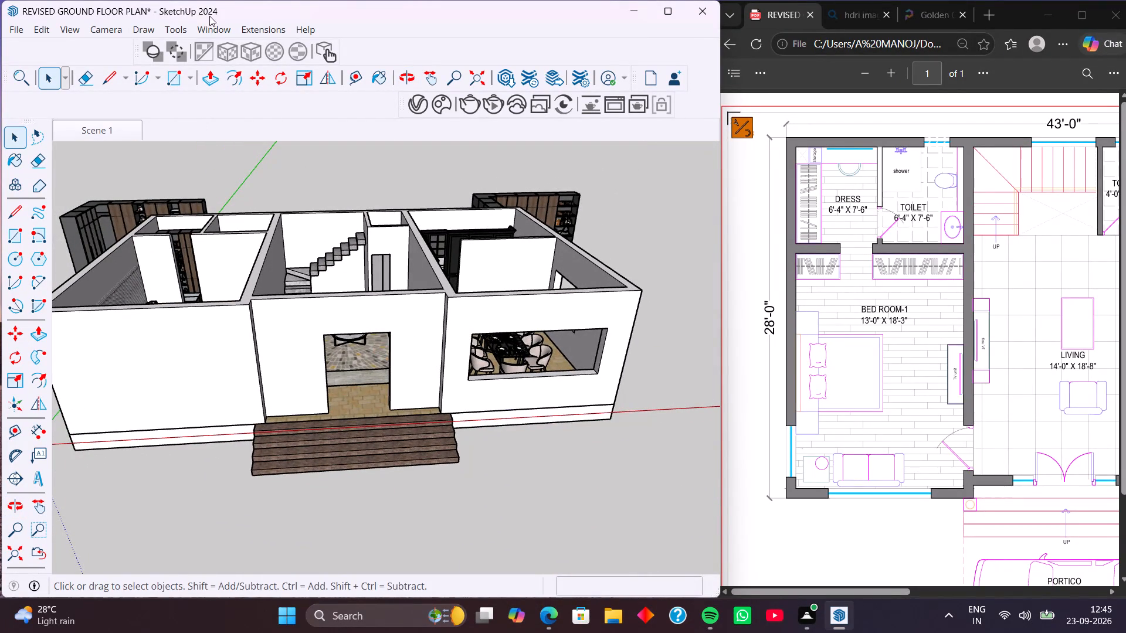
Search 3D Warehouse for "main door".
click(216, 33)
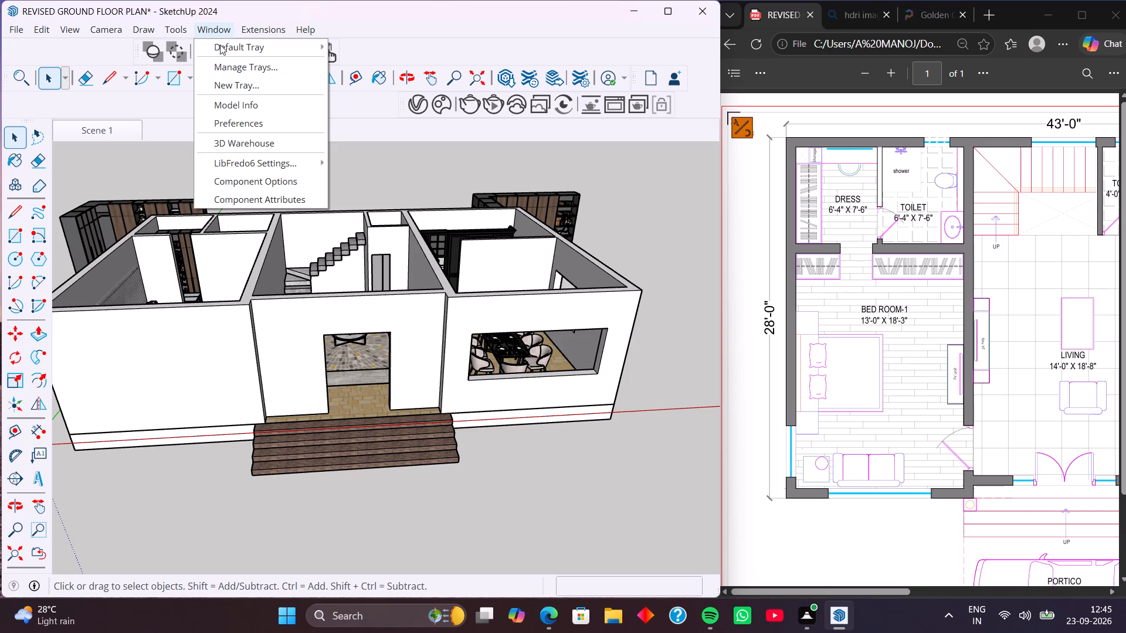
click(246, 141)
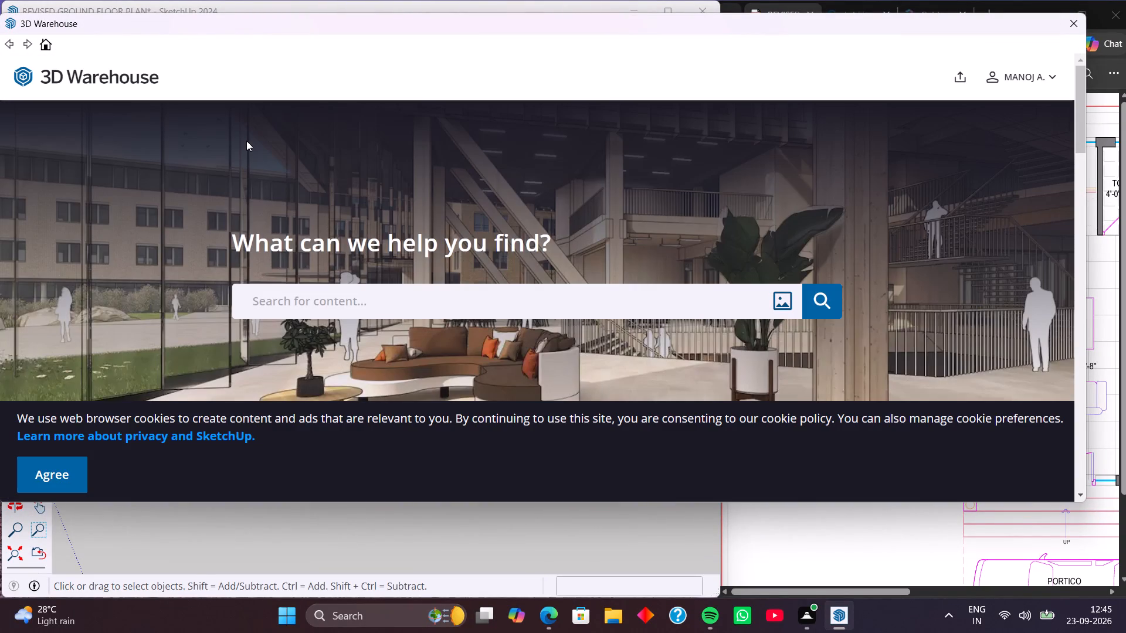
click(397, 302)
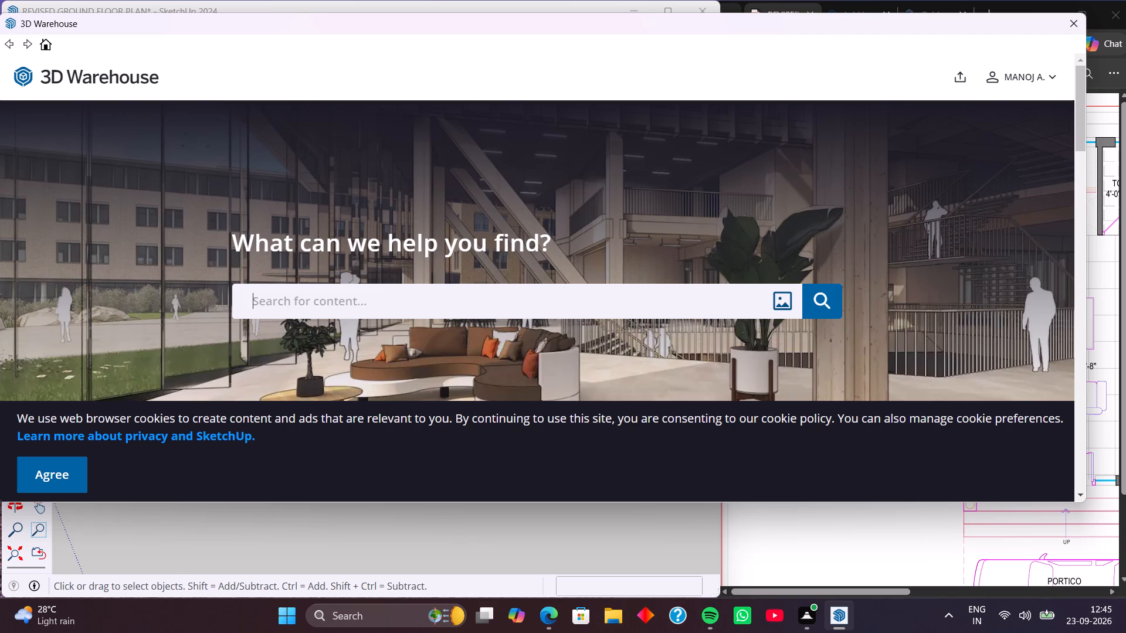
key(m)
key(a)
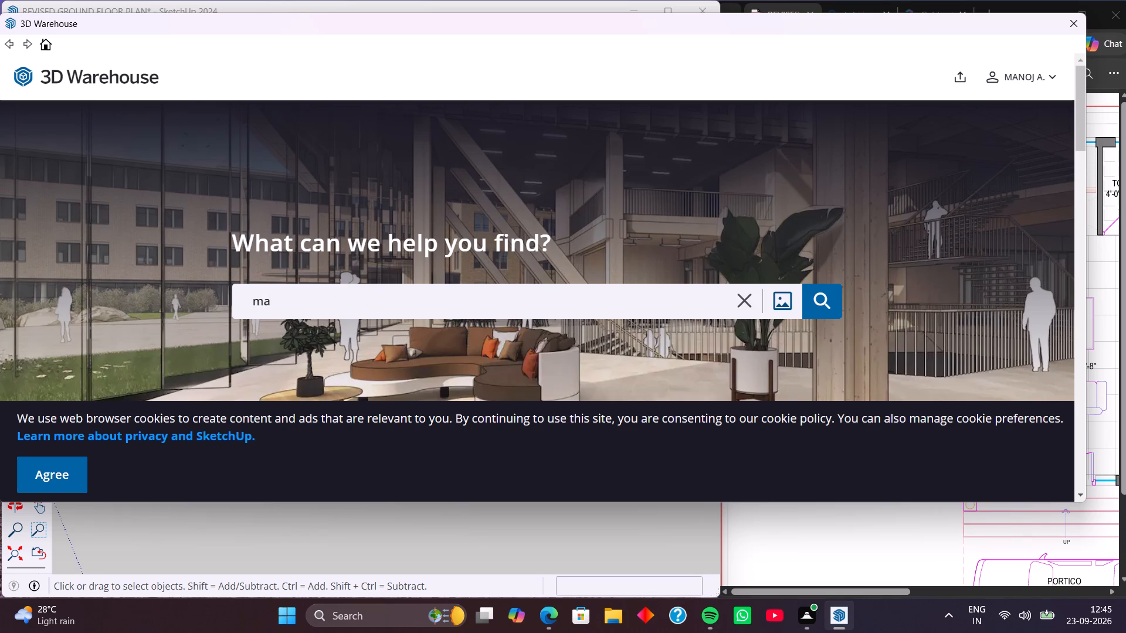
text(in)
key(space)
key(d)
text(oo)
key(r)
key(Return)
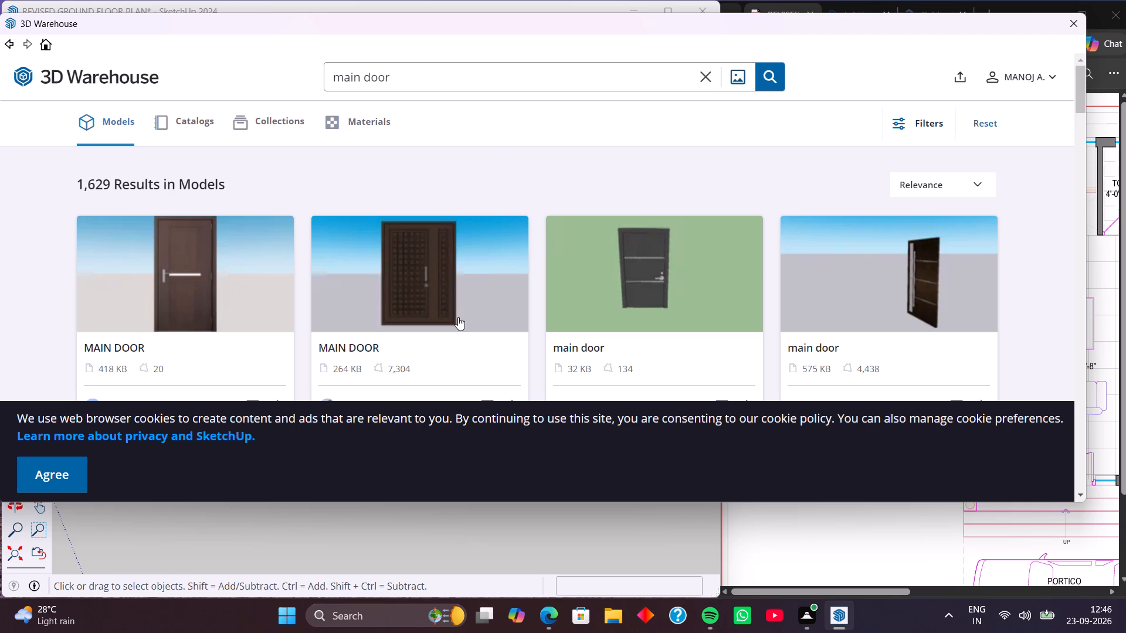
Examine the "main door" search results in 3D Warehouse and compare the door designs for the front entrance.
scroll(467, 317, down, 5)
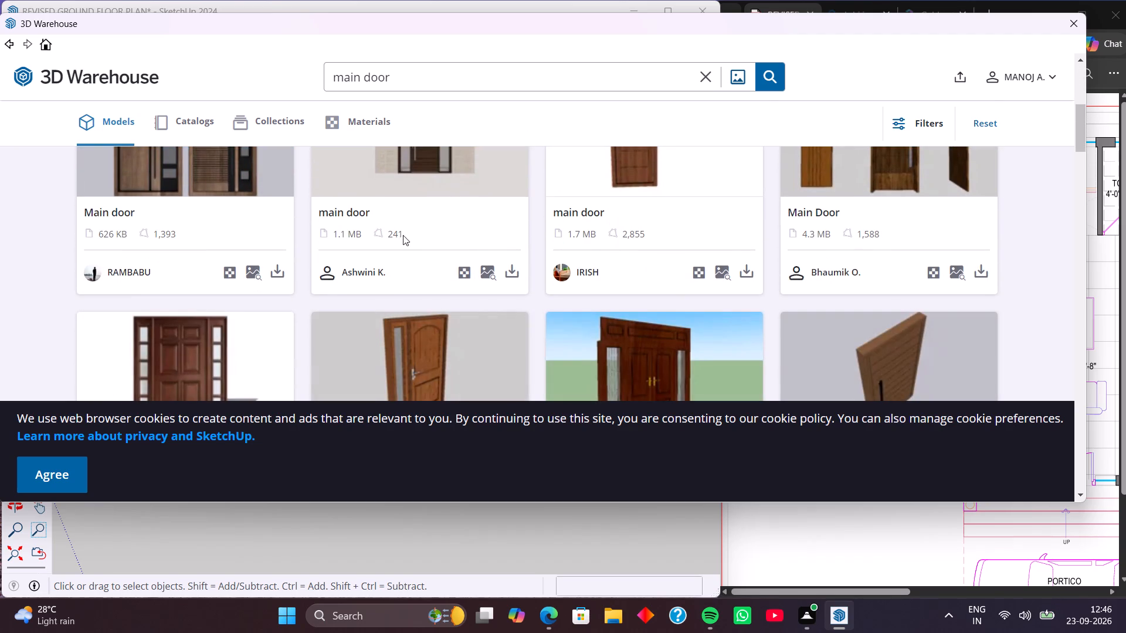
scroll(383, 229, up, 1)
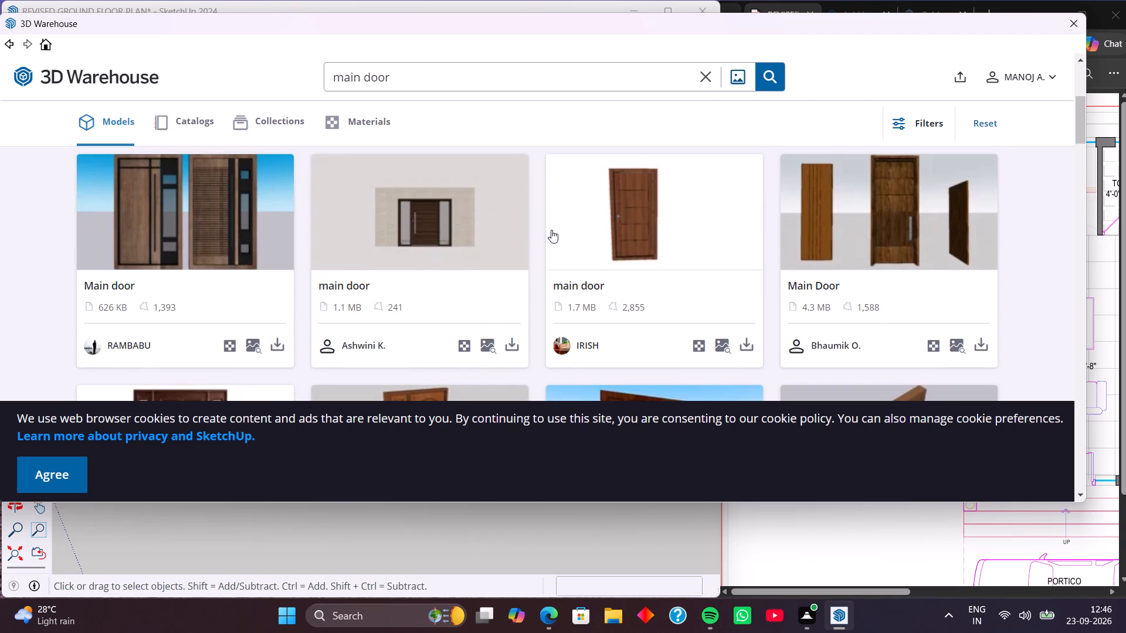
scroll(459, 240, down, 5)
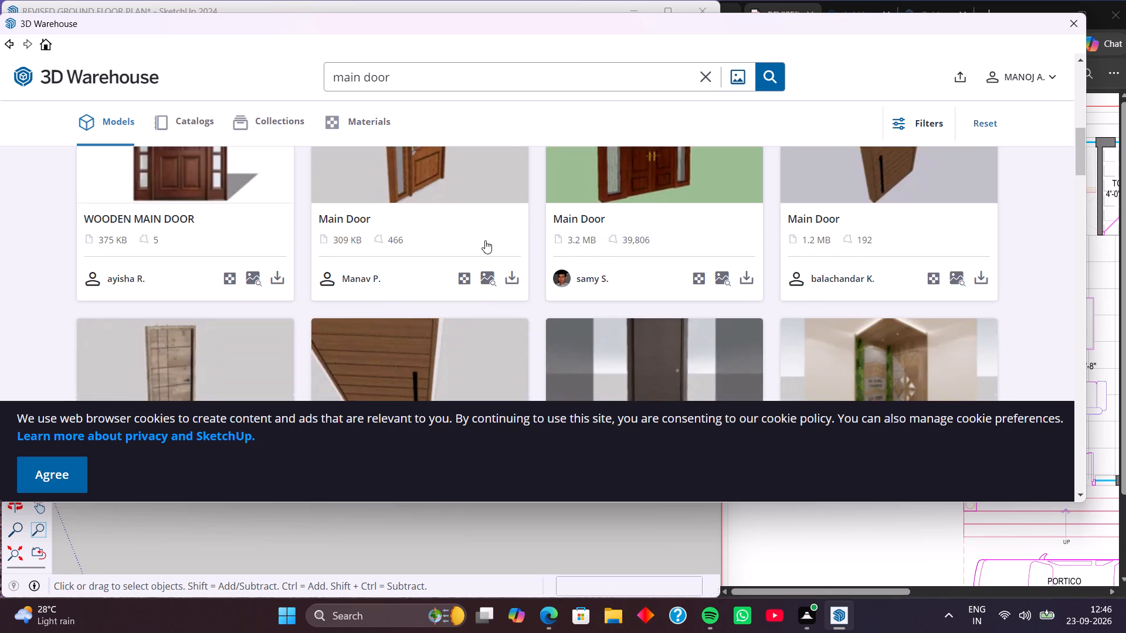
scroll(485, 240, down, 3)
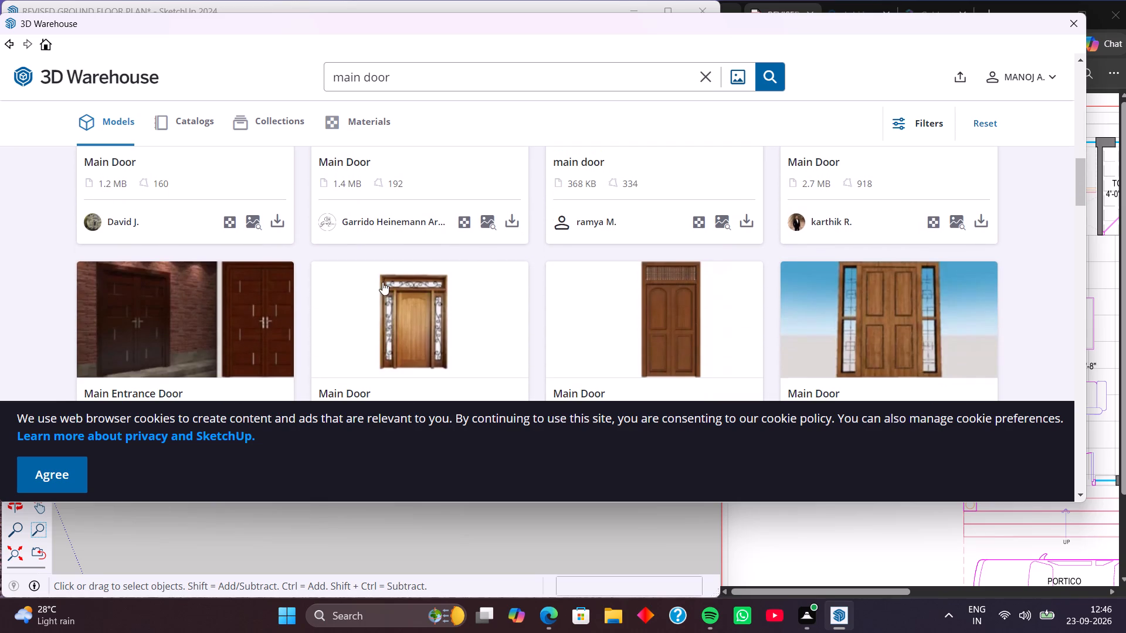
scroll(425, 283, down, 4)
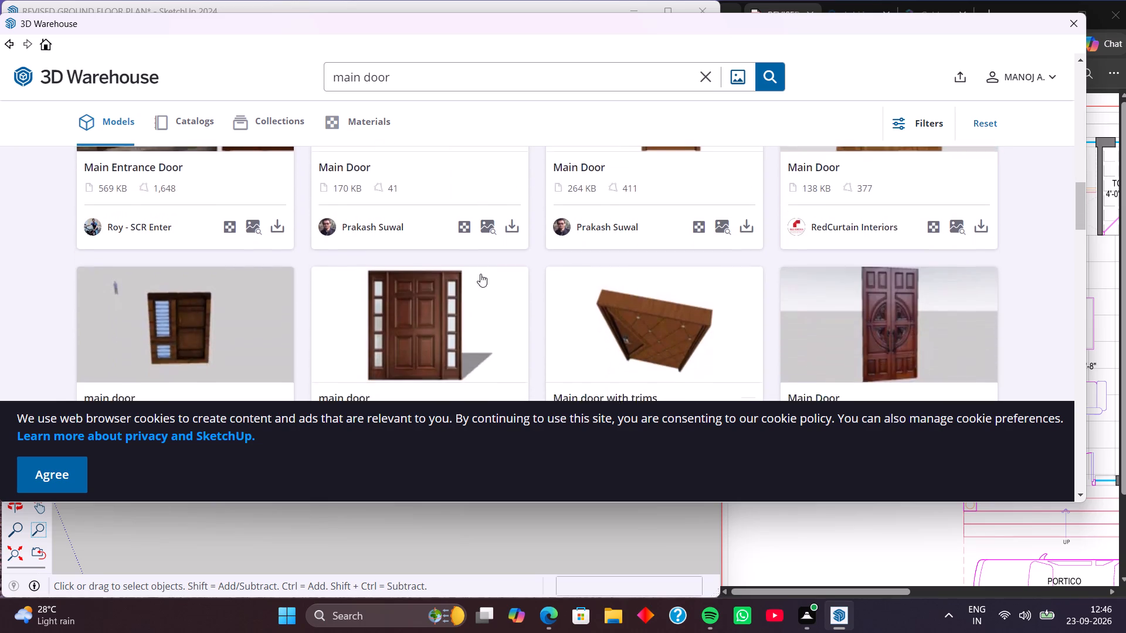
scroll(482, 258, down, 2)
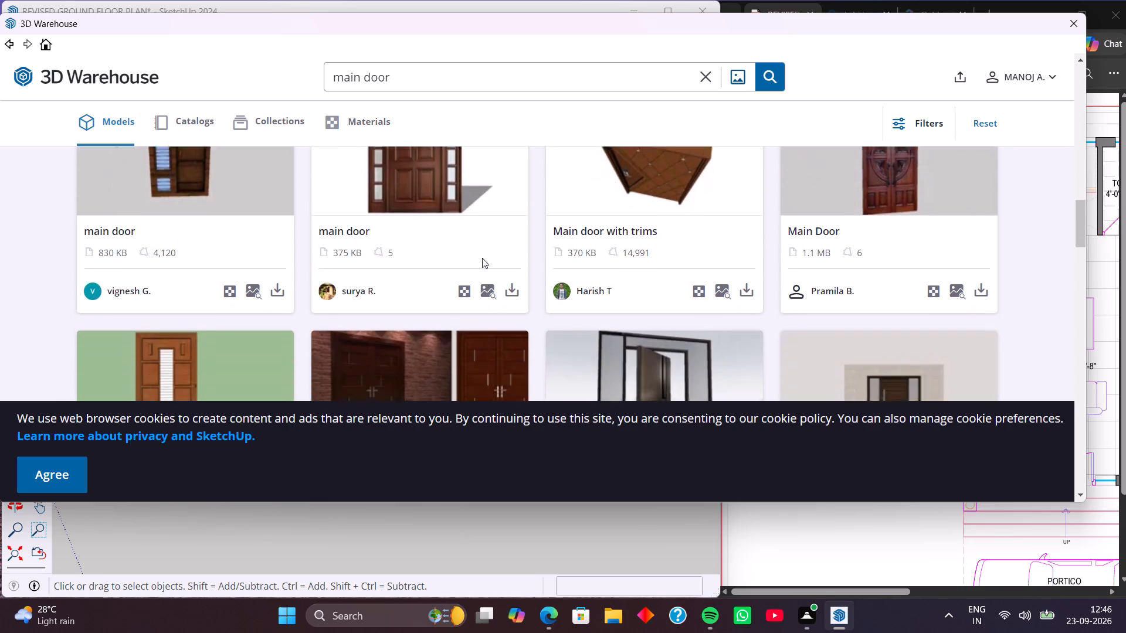
scroll(482, 258, down, 3)
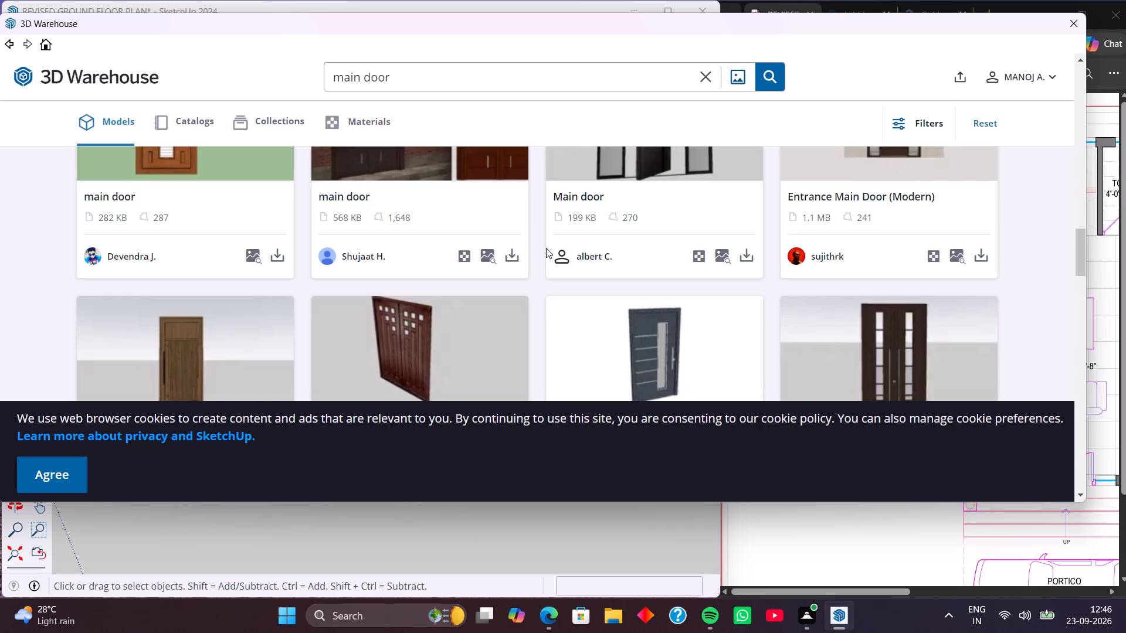
scroll(546, 248, up, 2)
scroll(546, 248, down, 5)
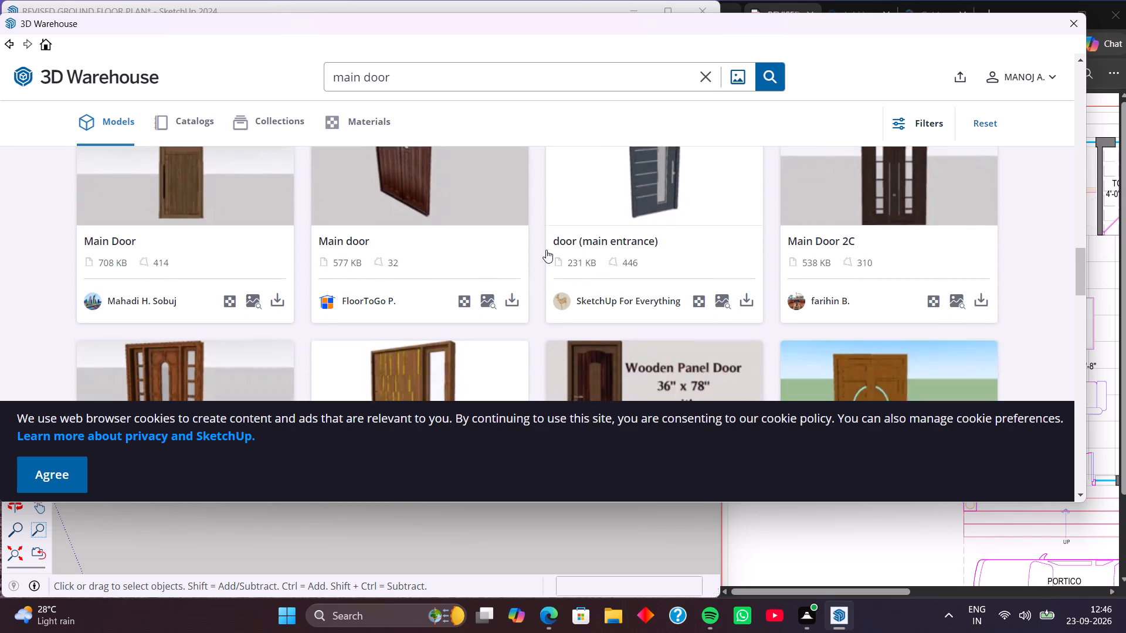
scroll(546, 250, down, 1)
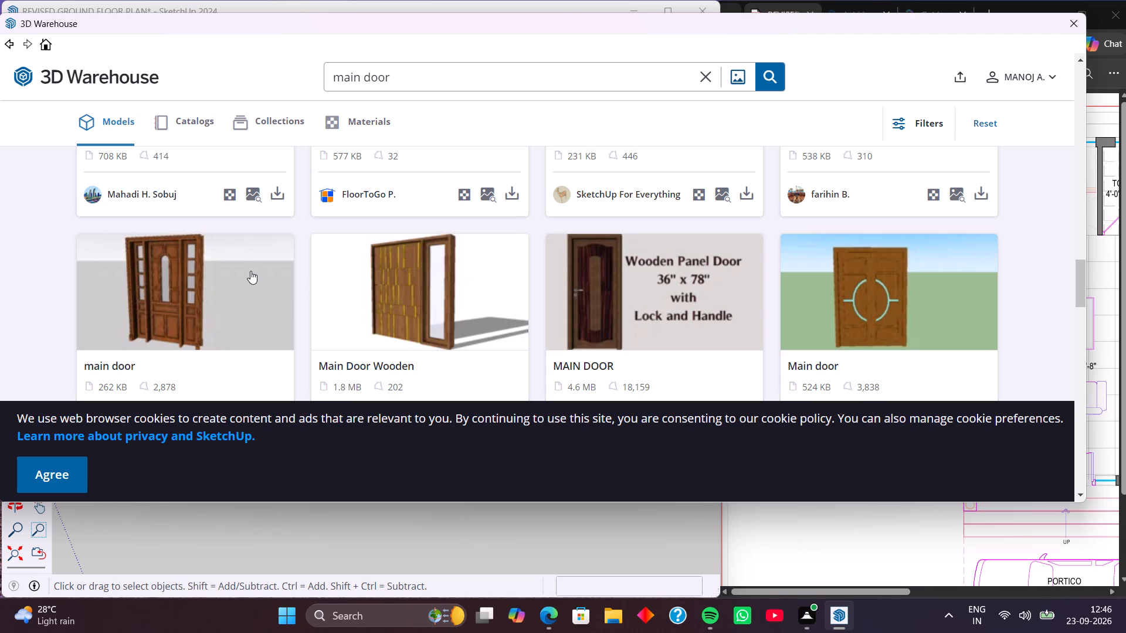
scroll(480, 281, down, 3)
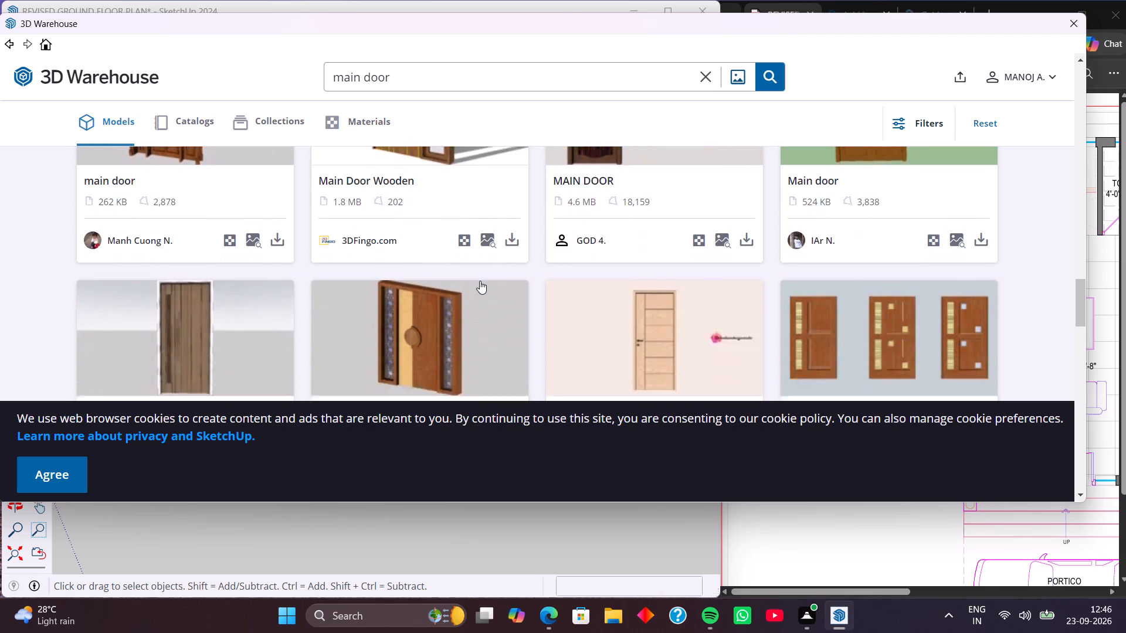
scroll(705, 292, down, 1)
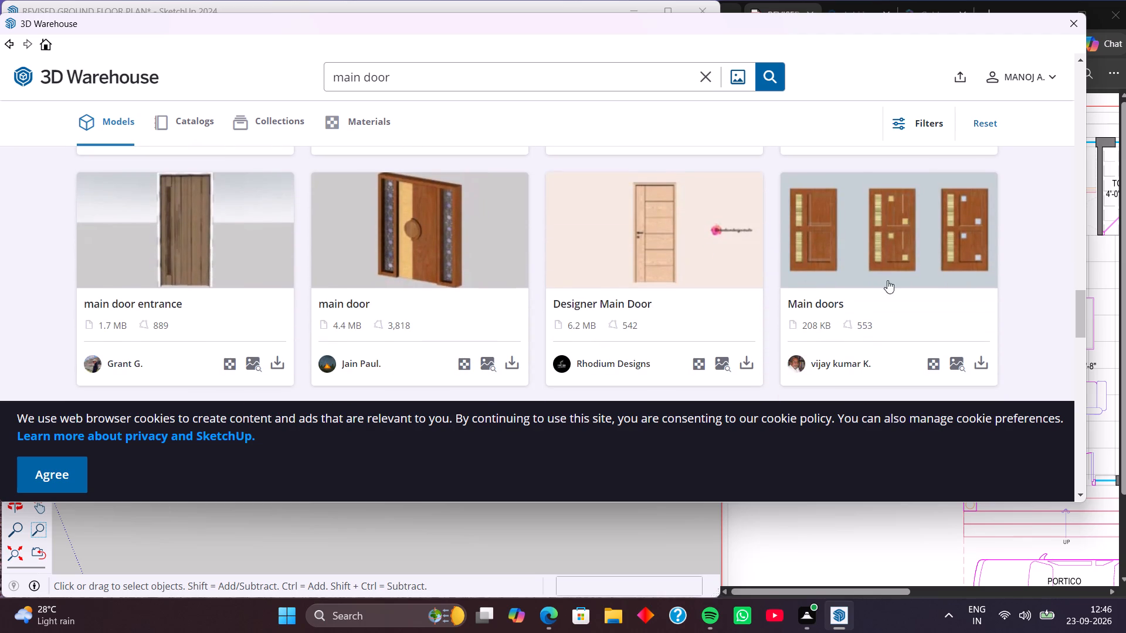
scroll(650, 288, down, 2)
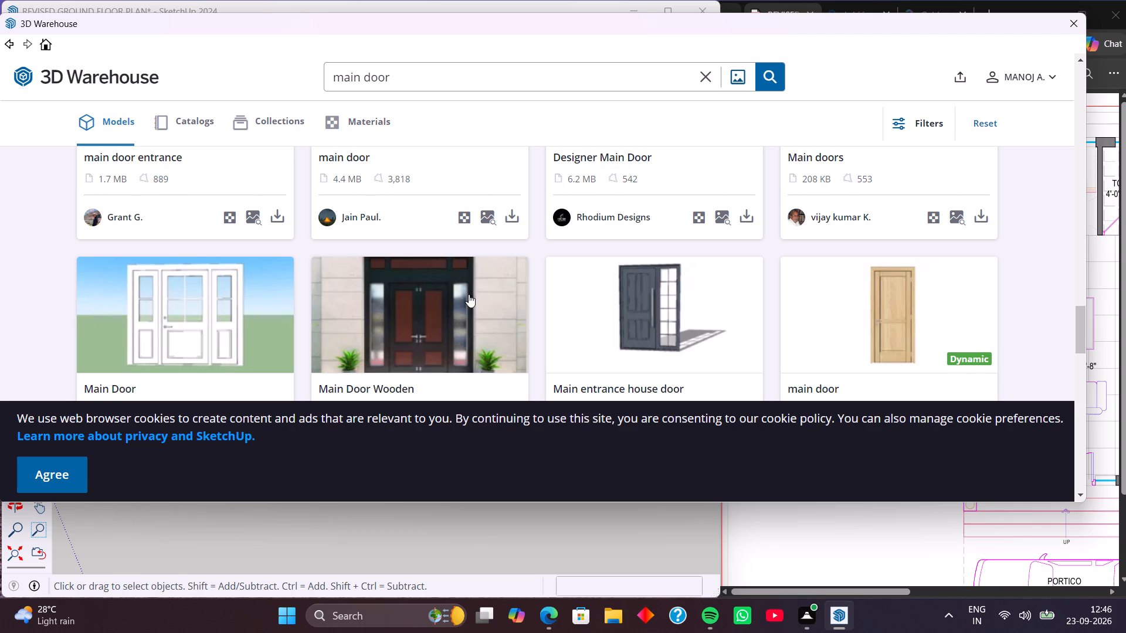
scroll(469, 294, down, 3)
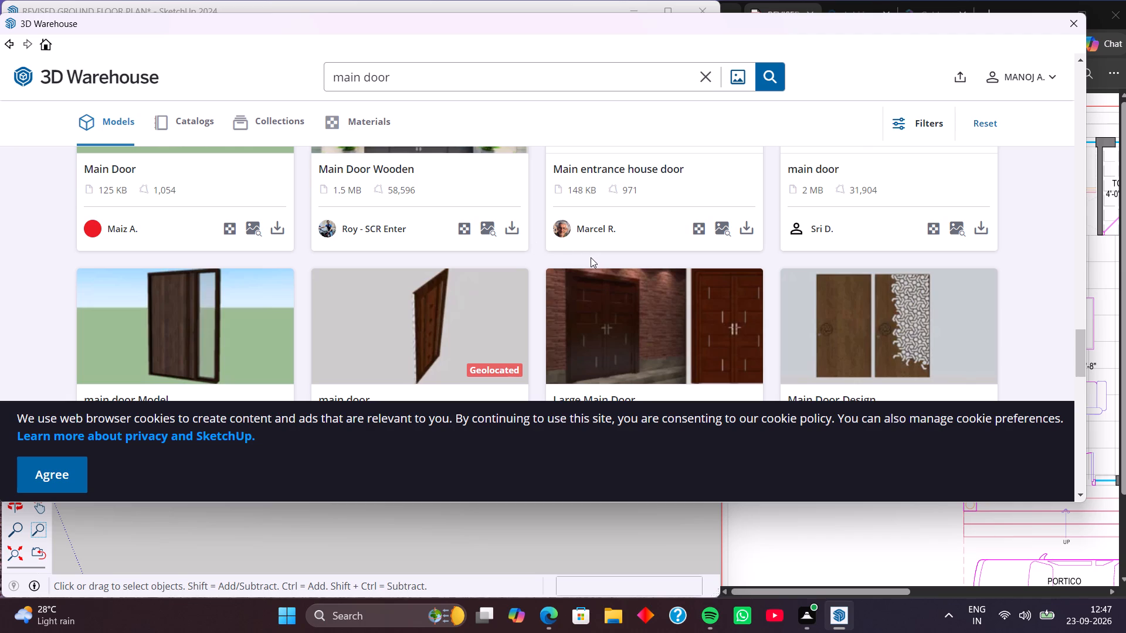
scroll(667, 287, down, 1)
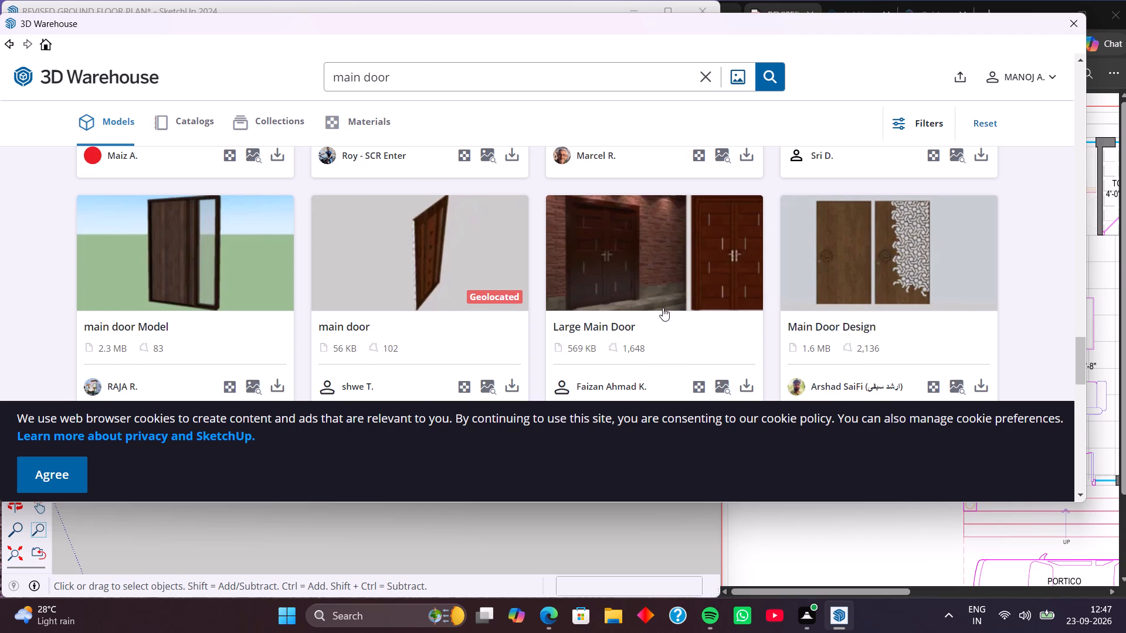
scroll(663, 308, down, 3)
scroll(602, 314, down, 4)
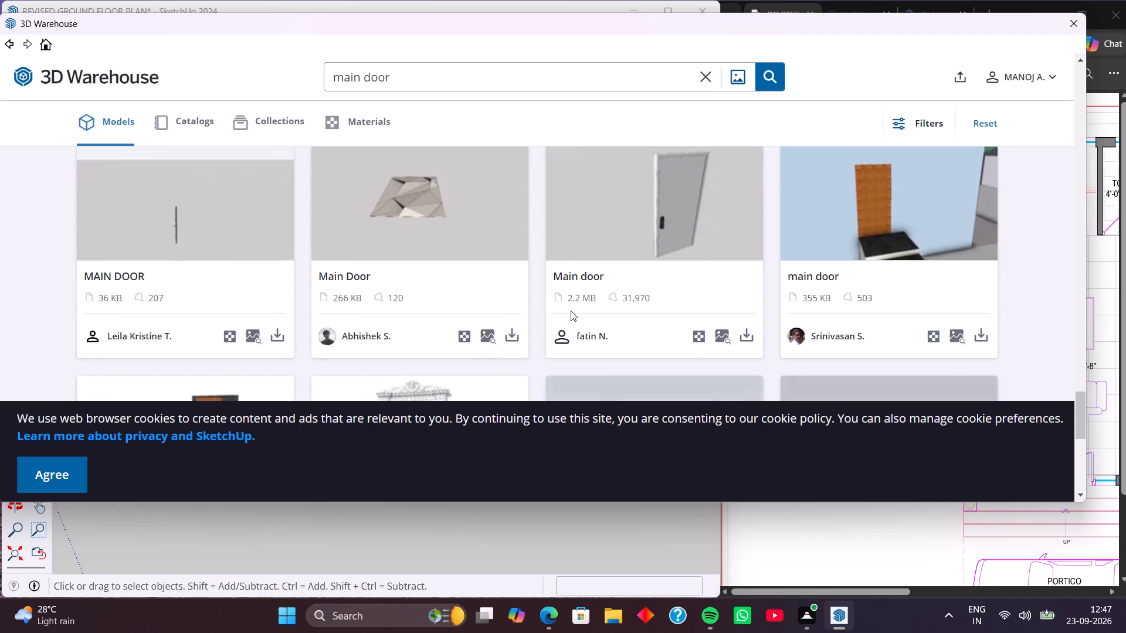
scroll(571, 311, down, 5)
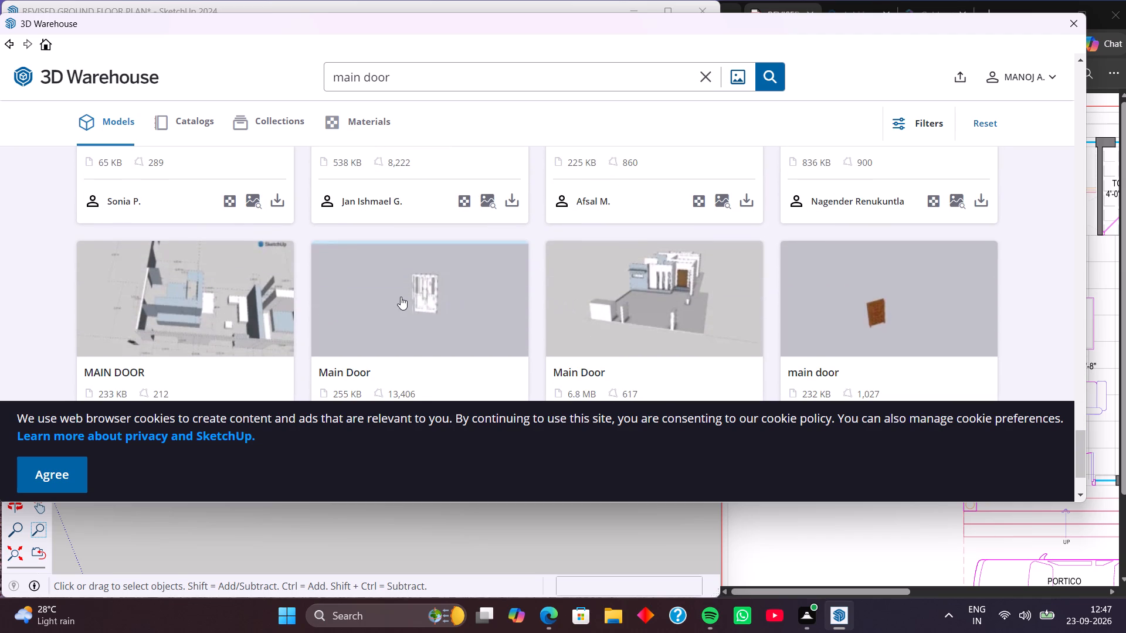
scroll(395, 301, down, 4)
scroll(455, 307, down, 4)
scroll(413, 282, up, 10)
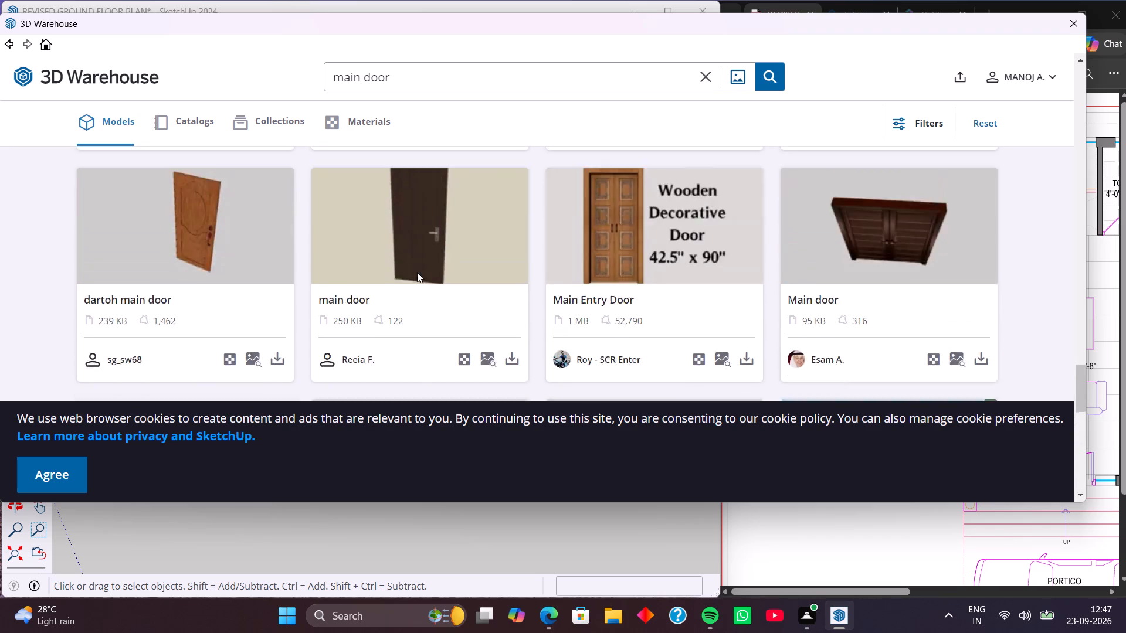
scroll(417, 272, up, 16)
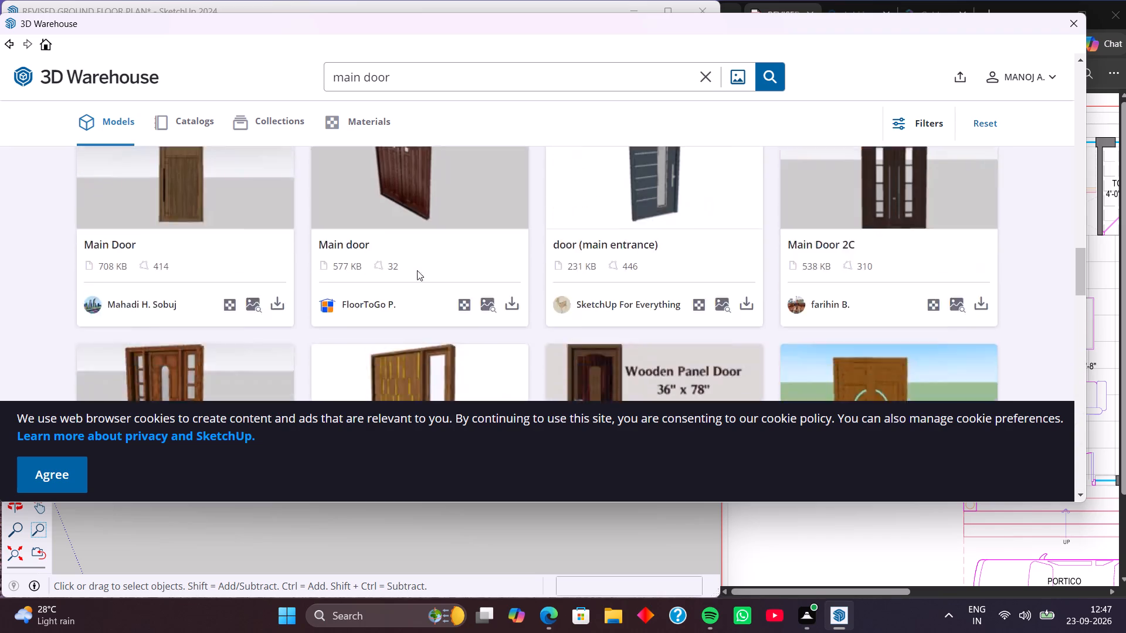
scroll(397, 243, up, 4)
scroll(469, 252, down, 2)
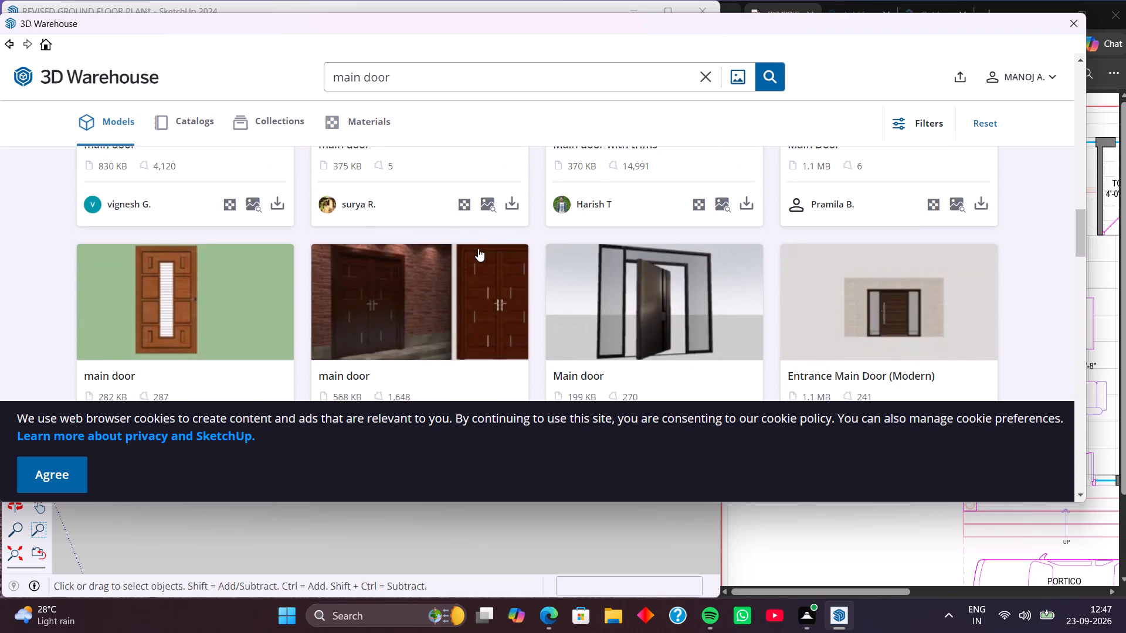
scroll(478, 249, down, 2)
scroll(720, 252, up, 3)
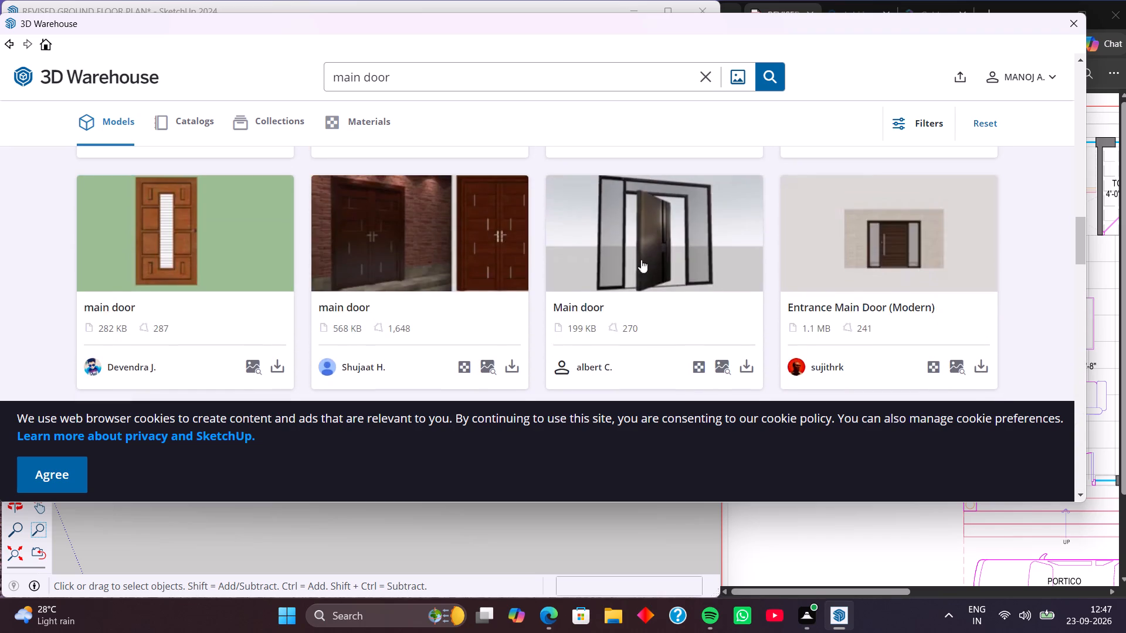
scroll(605, 256, up, 3)
scroll(351, 255, up, 3)
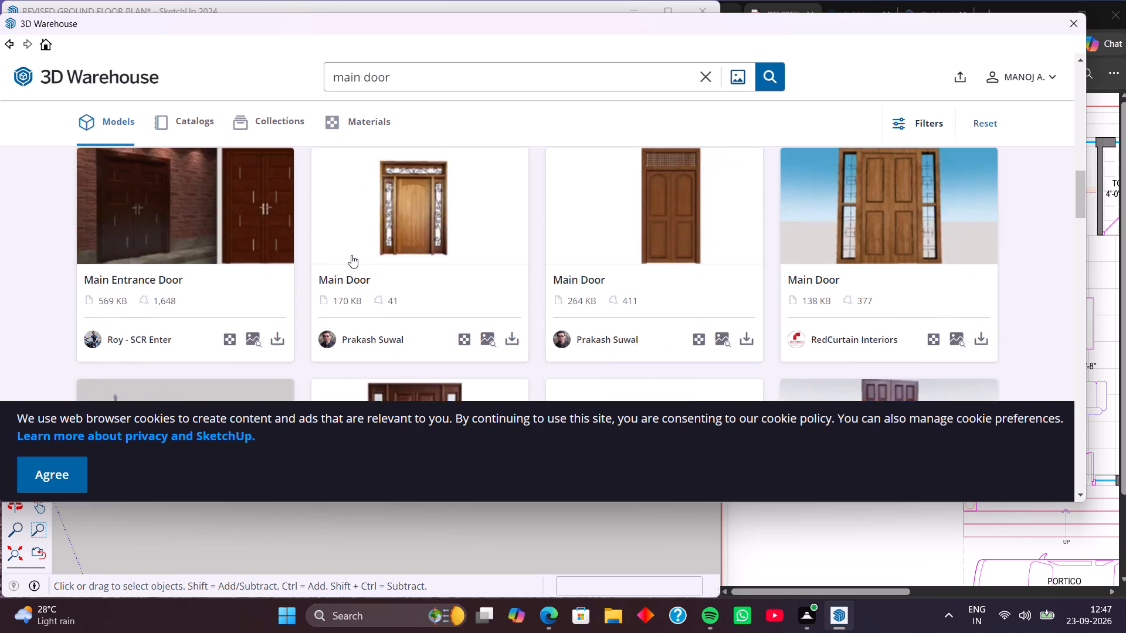
scroll(351, 255, up, 1)
scroll(808, 284, up, 3)
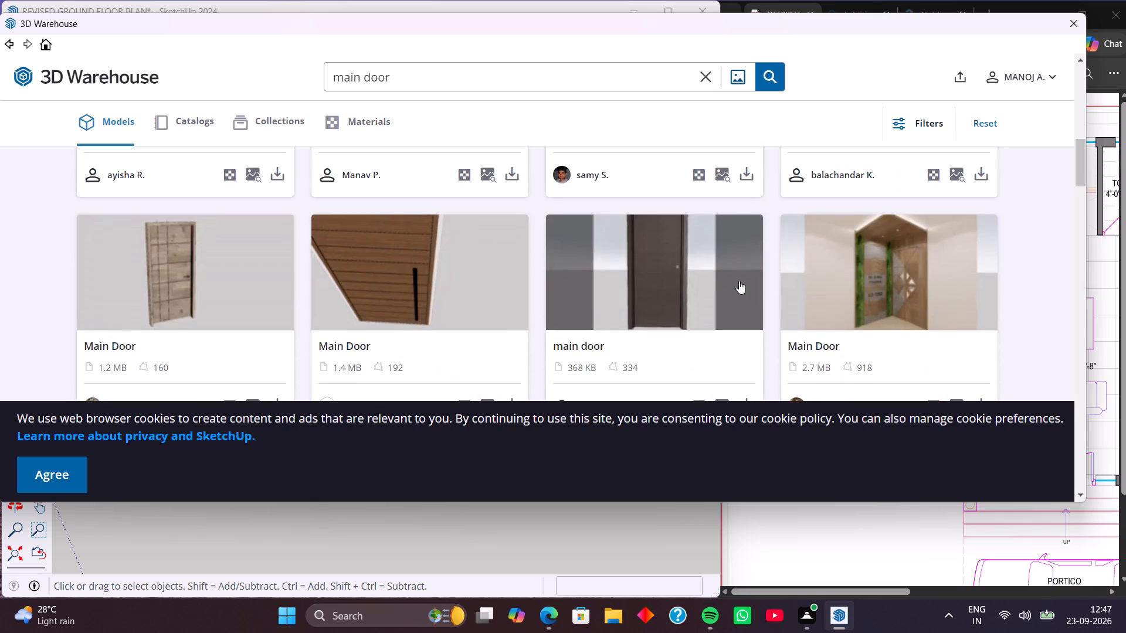
scroll(739, 258, up, 4)
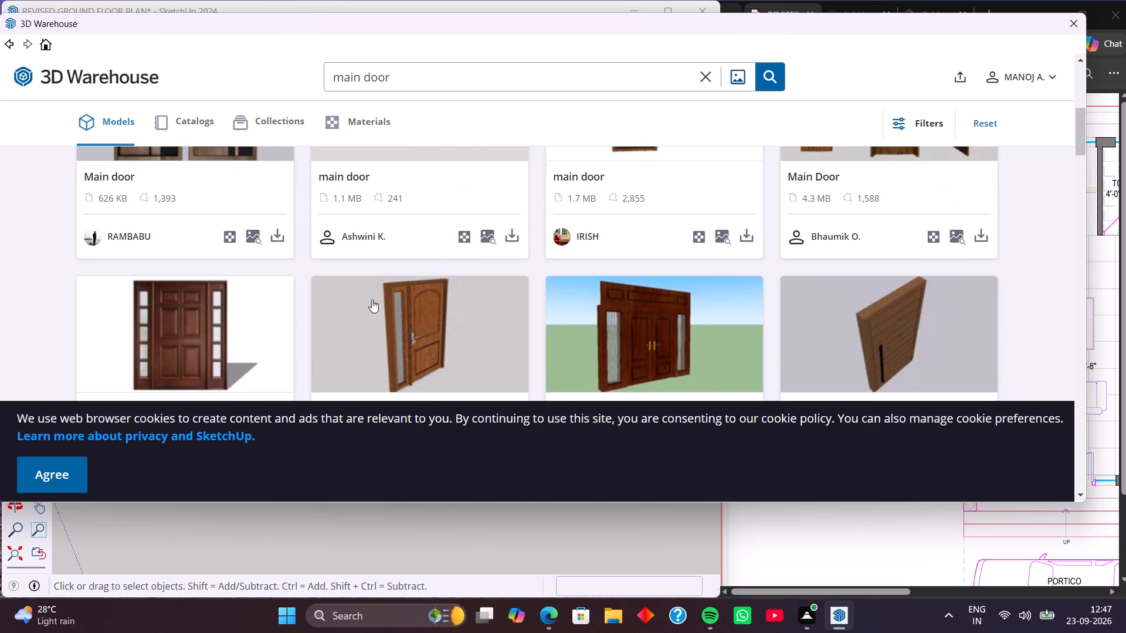
scroll(326, 303, down, 3)
scroll(310, 287, up, 5)
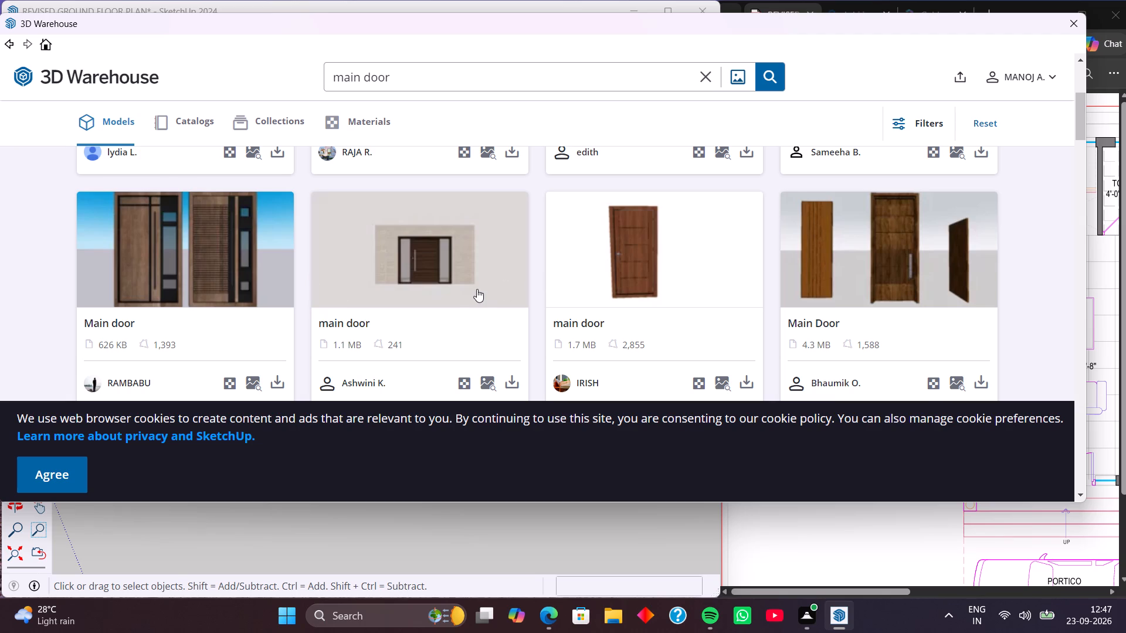
scroll(478, 288, up, 2)
scroll(431, 271, up, 2)
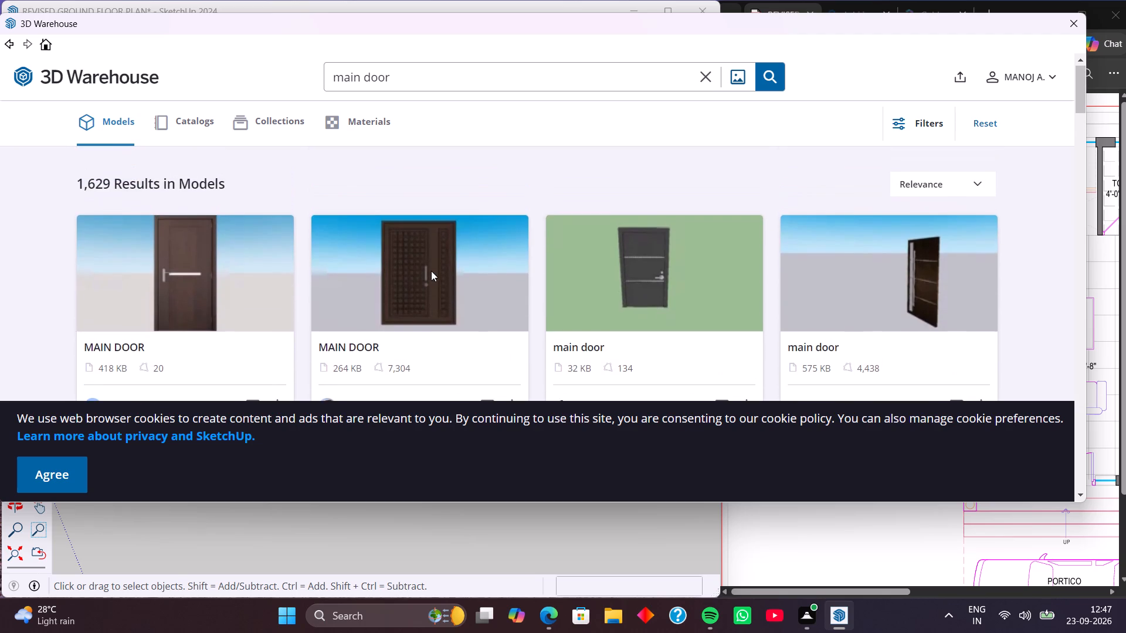
Download the 264 KB dark panelled MAIN DOOR with the narrow side leaf into the model and place it beside the front steps.
scroll(431, 271, down, 1)
click(513, 333)
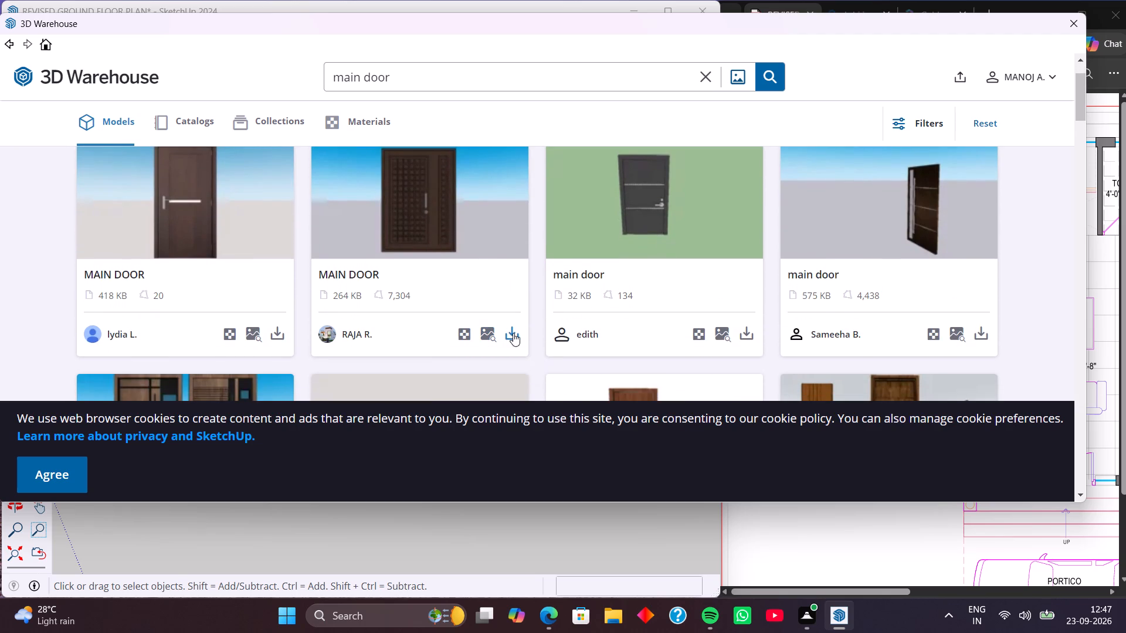
click(484, 280)
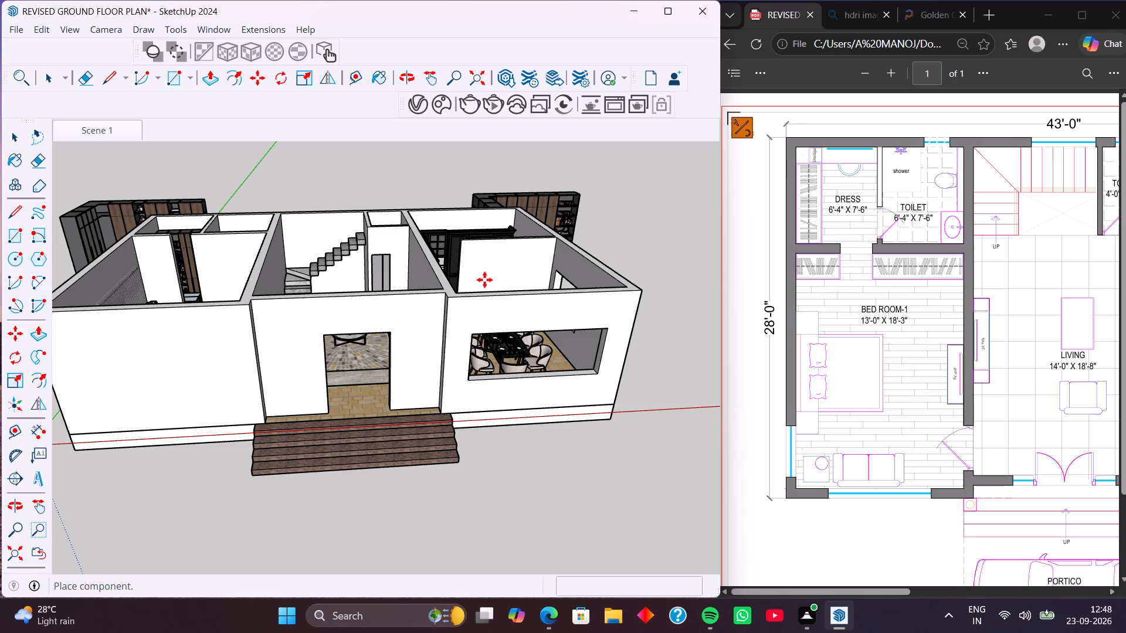
click(476, 491)
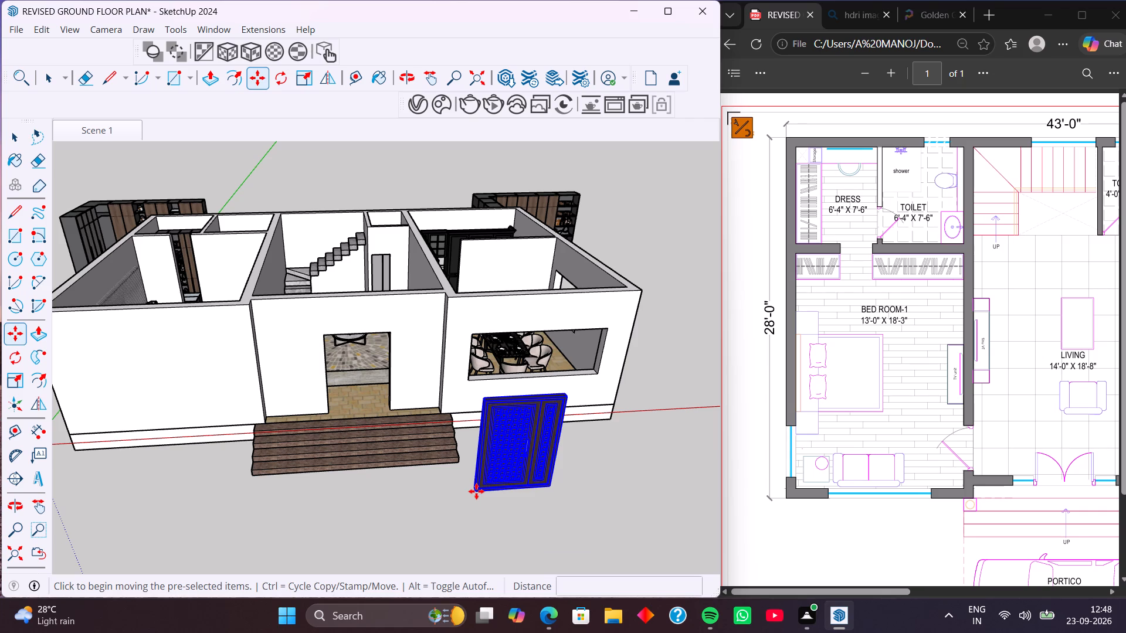
Move the main door by its lower corner about 13' 9" to the bottom corner of the entrance opening above the steps.
scroll(477, 494, up, 8)
middle_drag(472, 518, 485, 515)
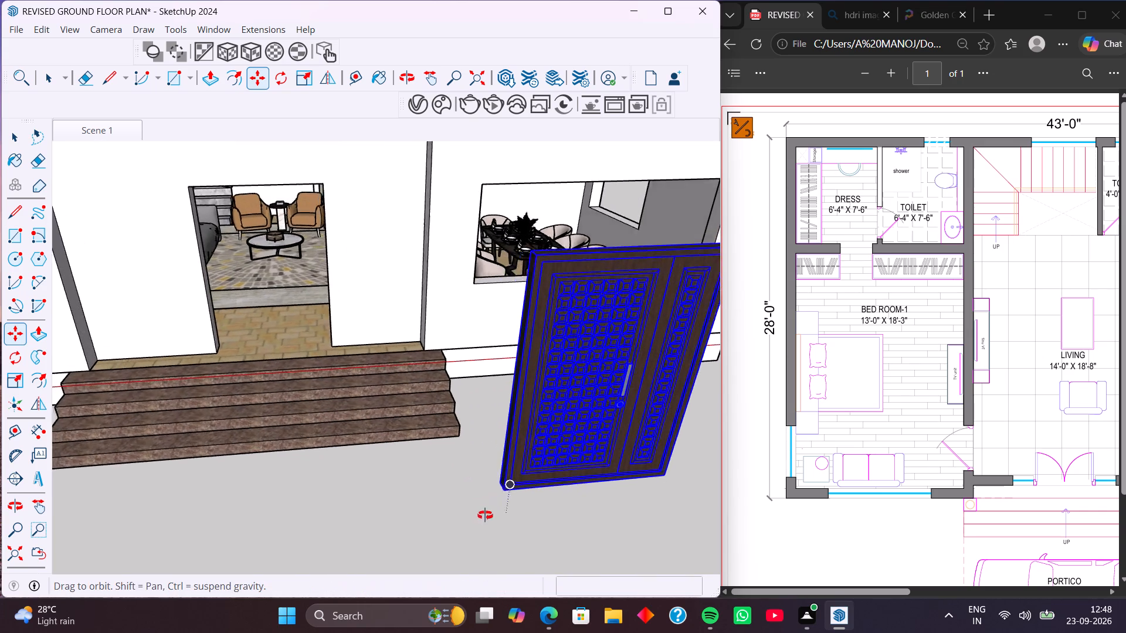
middle_drag(485, 515, 555, 482)
scroll(518, 474, down, 3)
scroll(647, 428, up, 2)
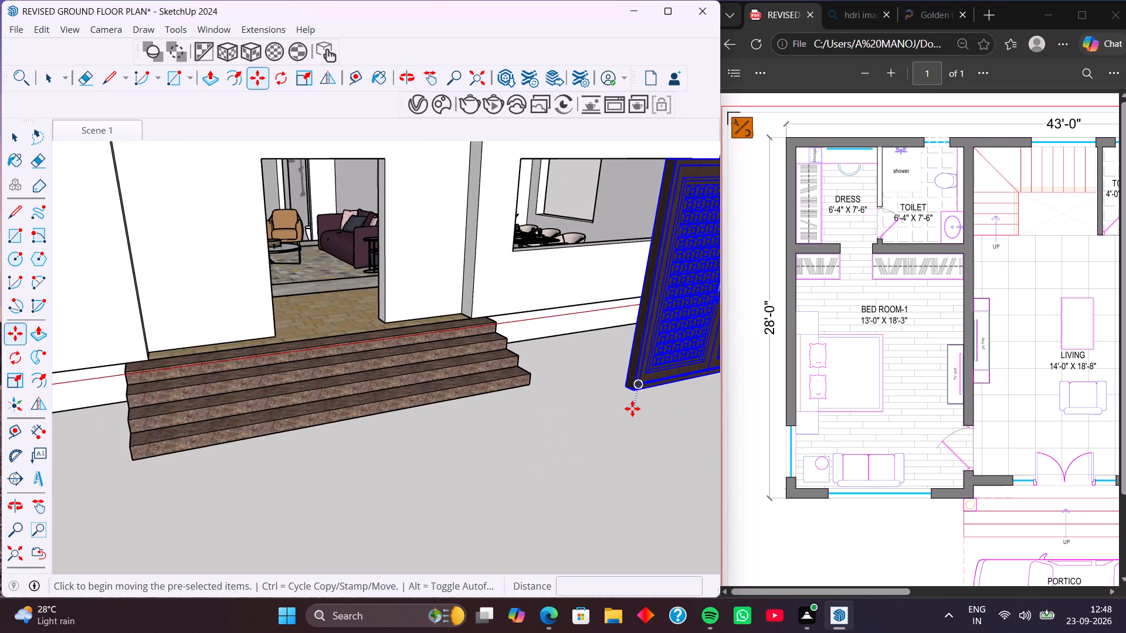
scroll(632, 409, up, 5)
click(633, 384)
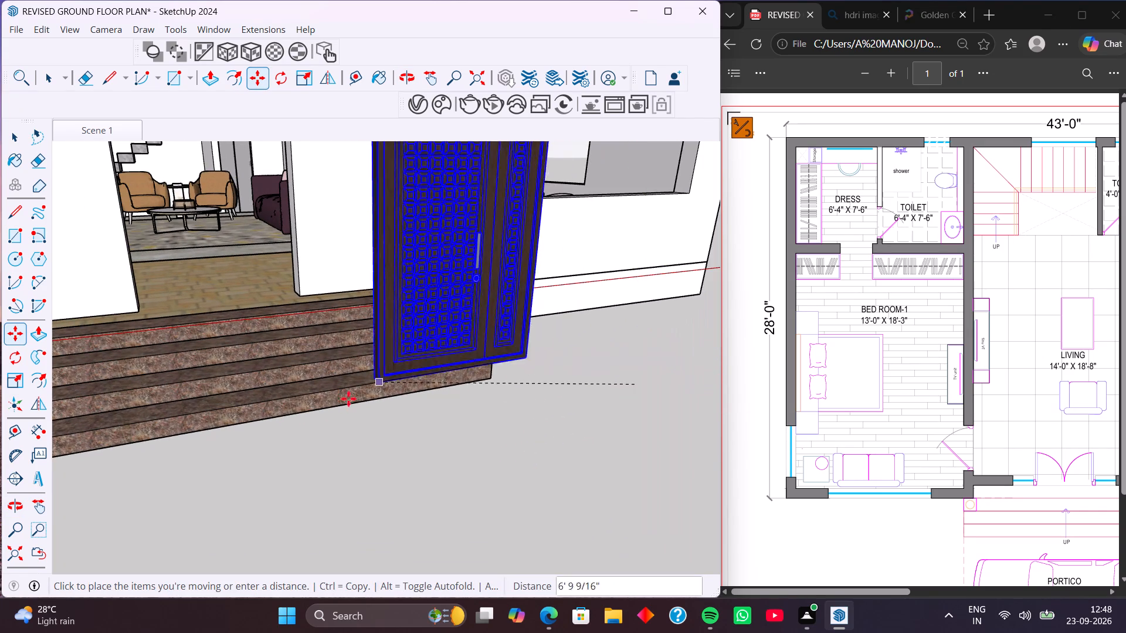
scroll(108, 302, down, 4)
scroll(133, 307, up, 11)
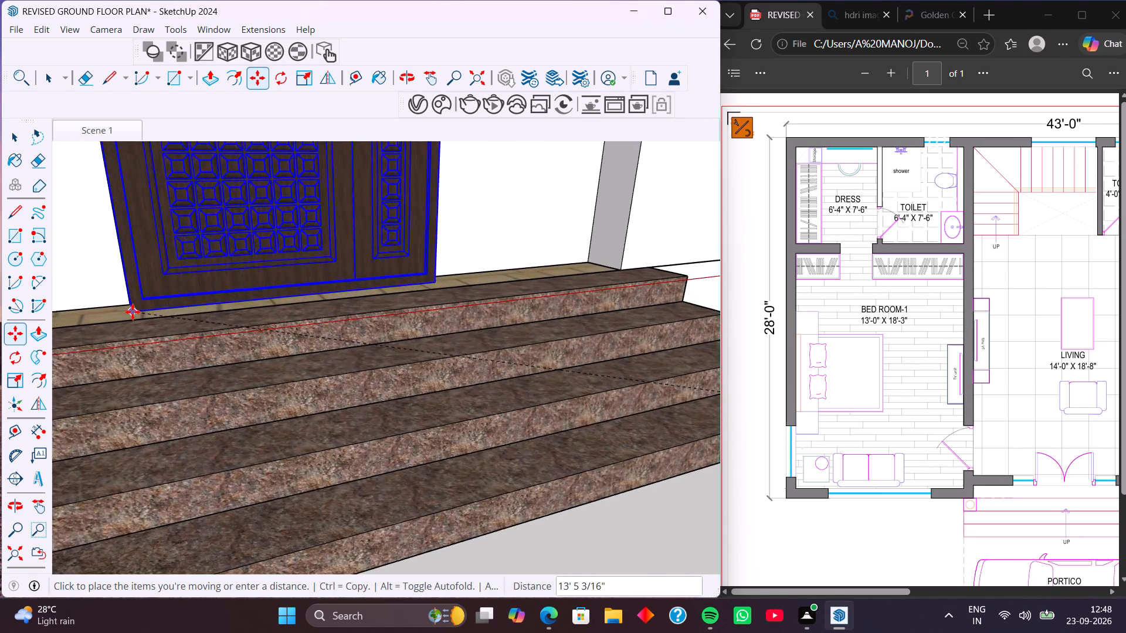
scroll(133, 312, up, 4)
click(128, 300)
scroll(138, 306, down, 10)
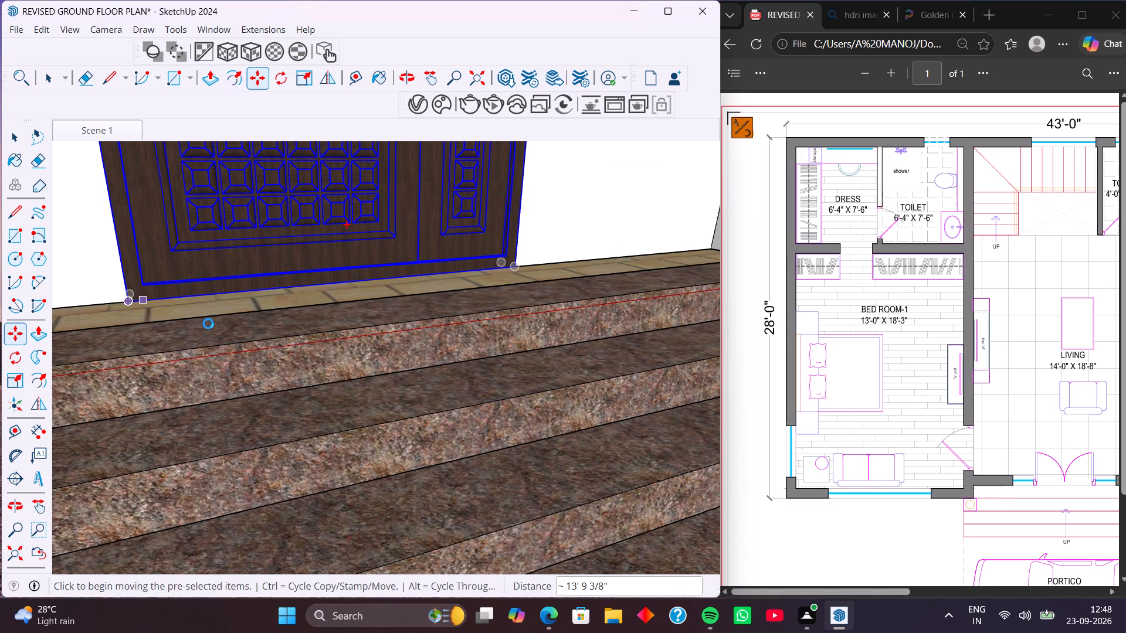
scroll(168, 308, down, 4)
scroll(325, 394, down, 11)
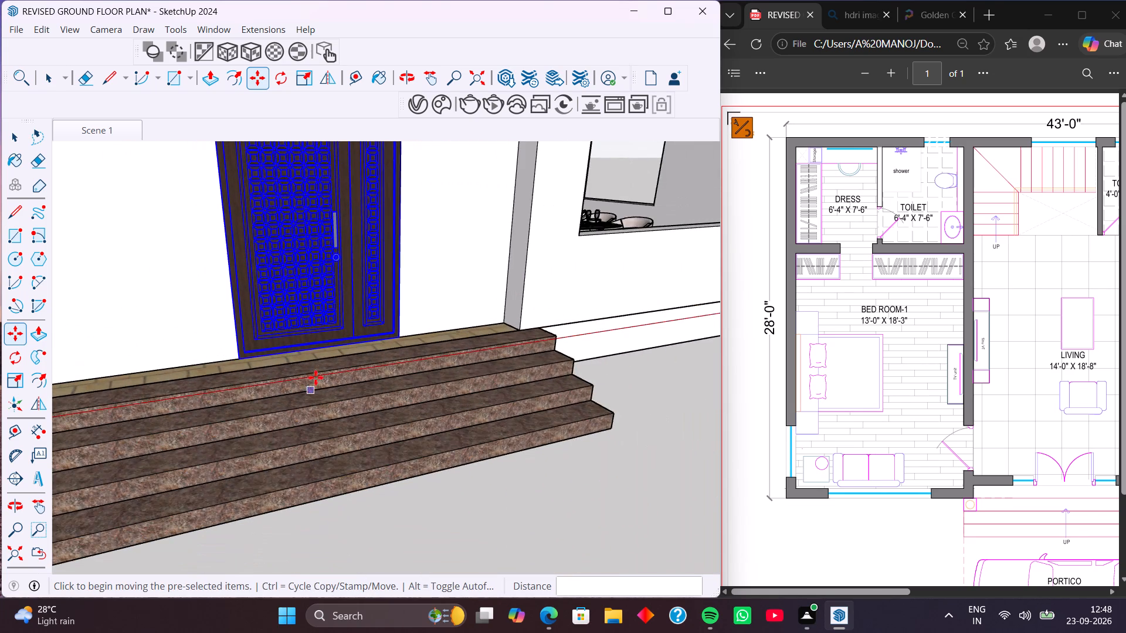
Move the main door by its inner bottom corner about 2 11/16" within the front entrance opening toward the living room.
scroll(318, 373, down, 4)
middle_drag(317, 358, 291, 498)
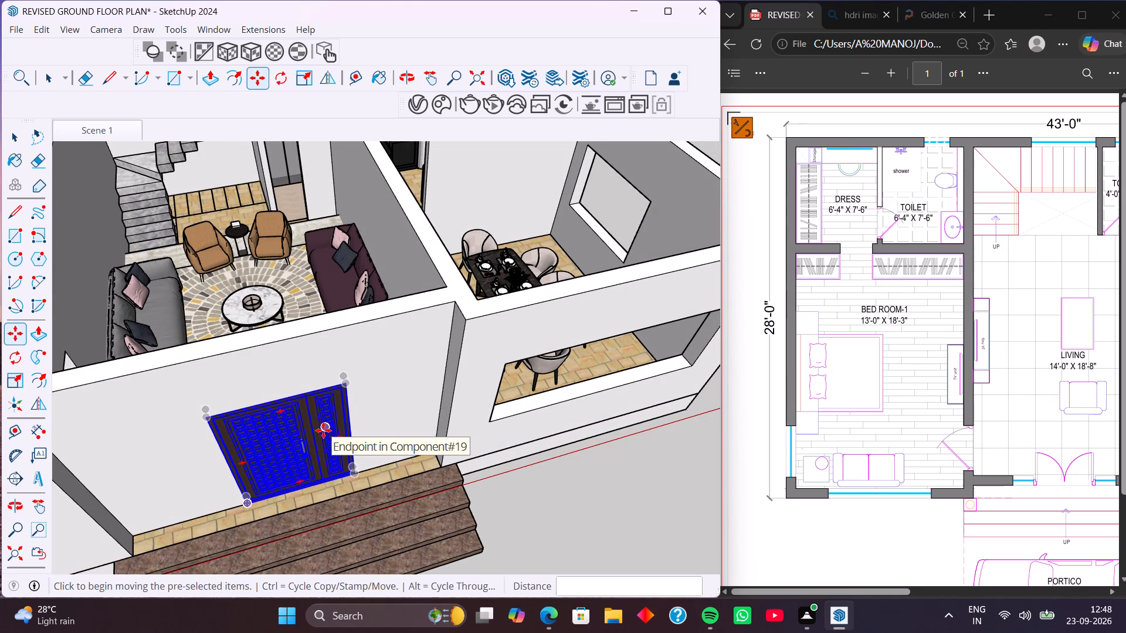
middle_drag(323, 430, 250, 496)
middle_drag(308, 404, 257, 516)
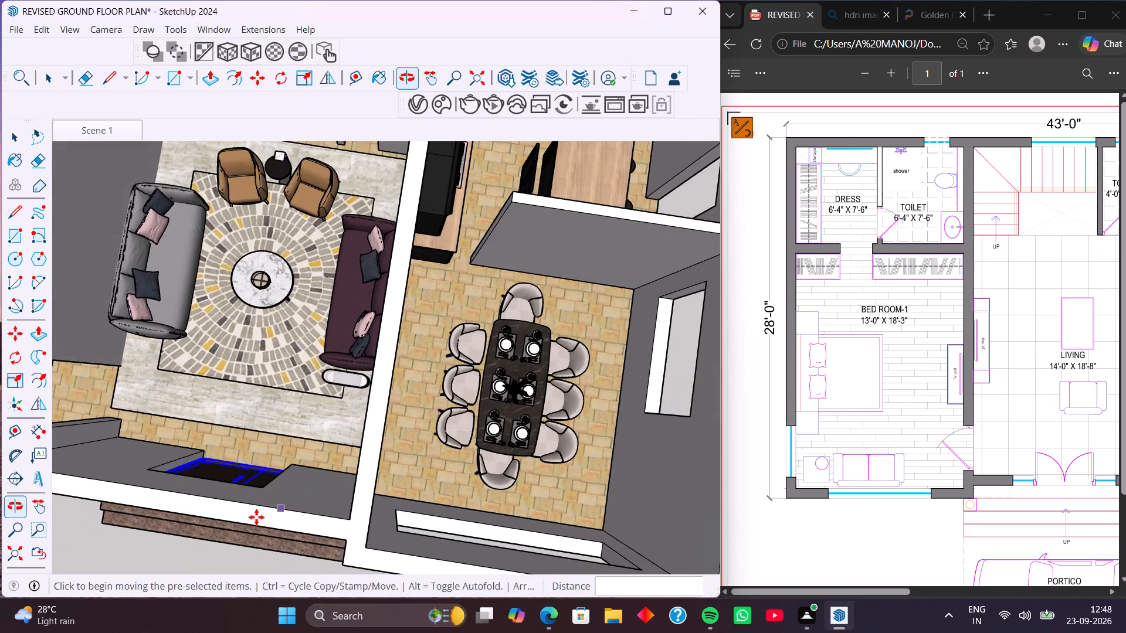
middle_drag(256, 481, 195, 547)
middle_drag(294, 515, 242, 247)
middle_drag(510, 466, 229, 454)
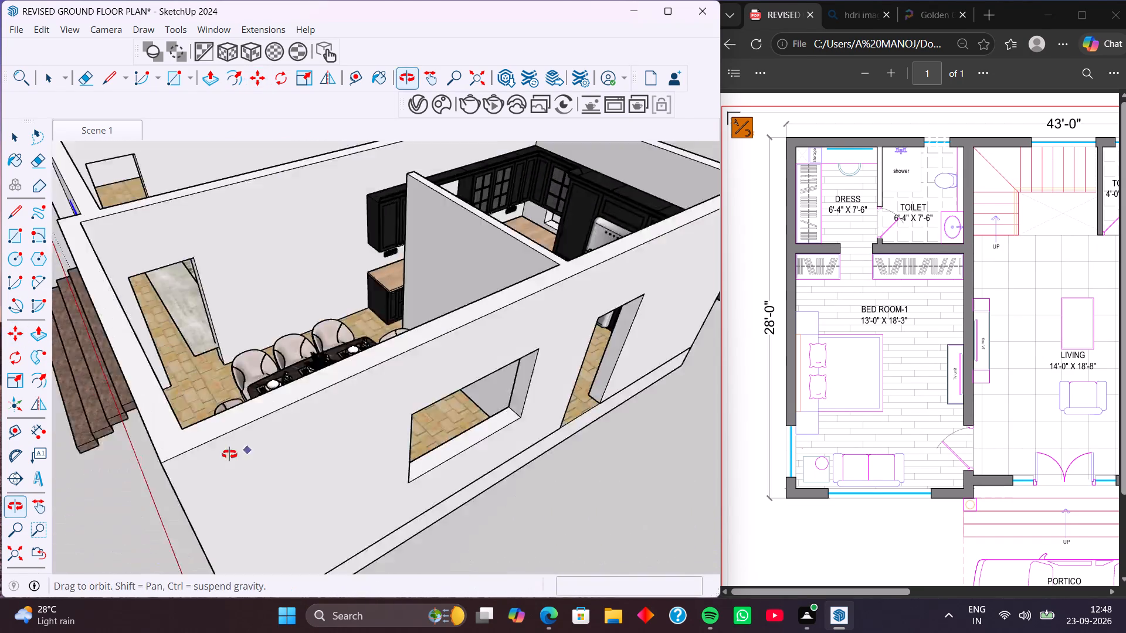
middle_drag(229, 454, 225, 454)
middle_drag(503, 381, 247, 422)
scroll(263, 422, down, 3)
middle_drag(273, 395, 346, 600)
middle_drag(471, 469, 223, 521)
scroll(405, 355, up, 5)
shift+middle_drag(408, 315, 436, 484)
scroll(467, 441, up, 2)
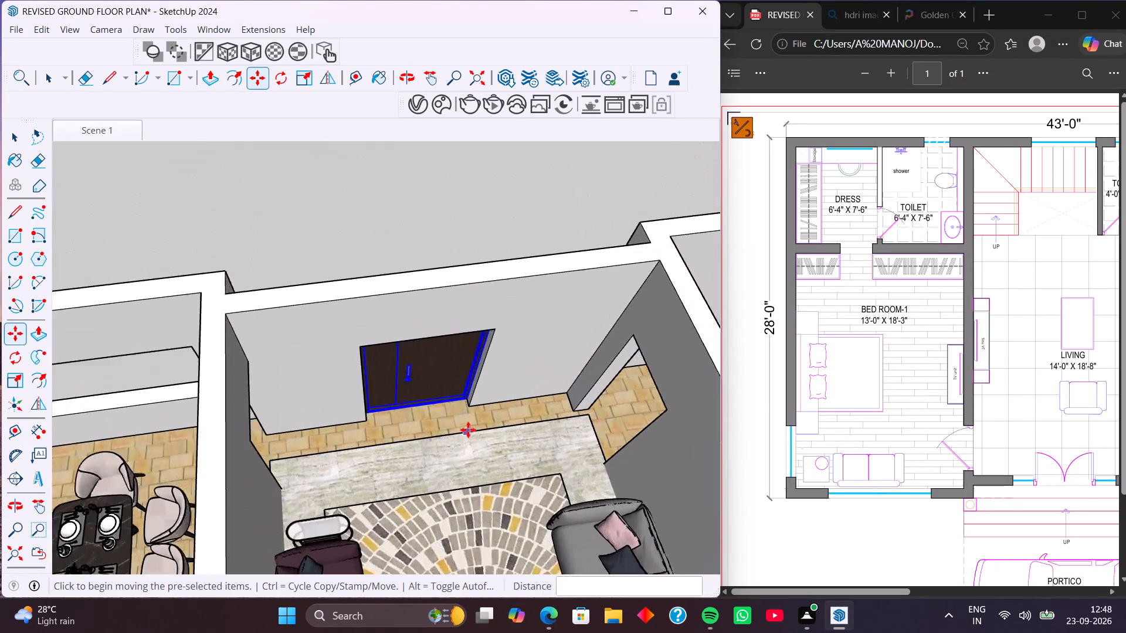
scroll(468, 430, up, 4)
middle_drag(468, 436, 457, 313)
middle_drag(421, 393, 490, 394)
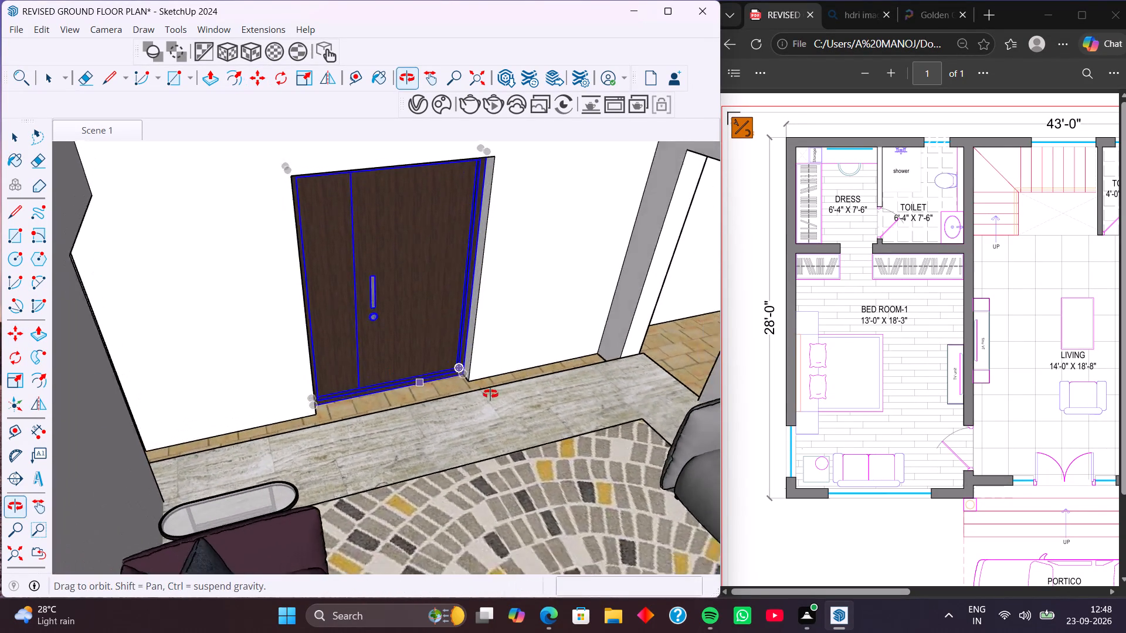
middle_drag(490, 394, 495, 393)
scroll(469, 376, up, 7)
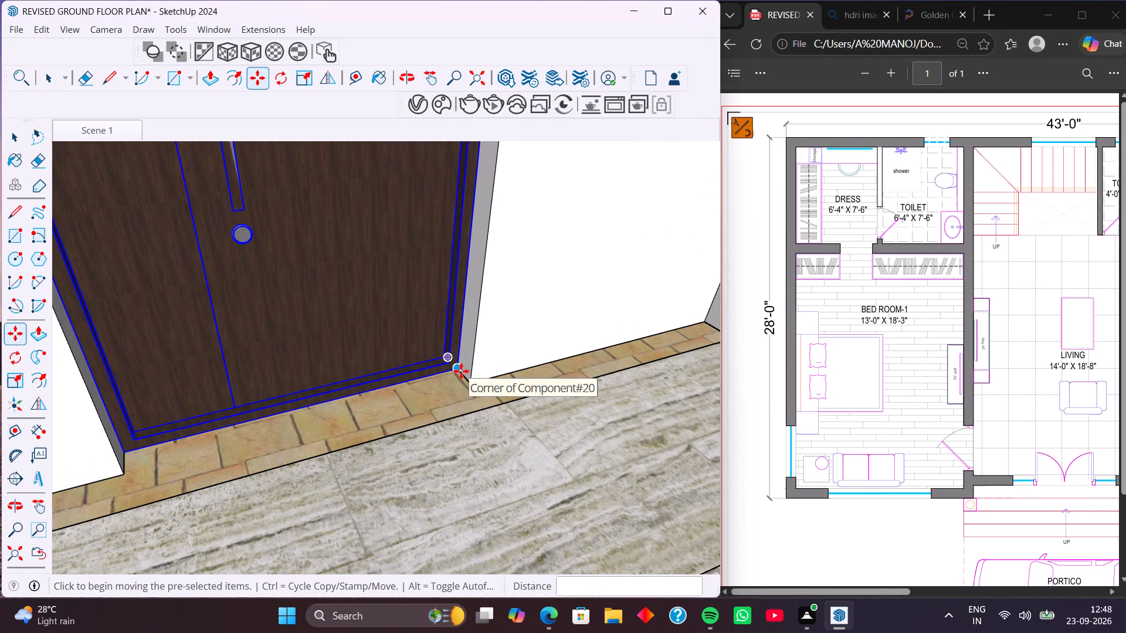
click(458, 370)
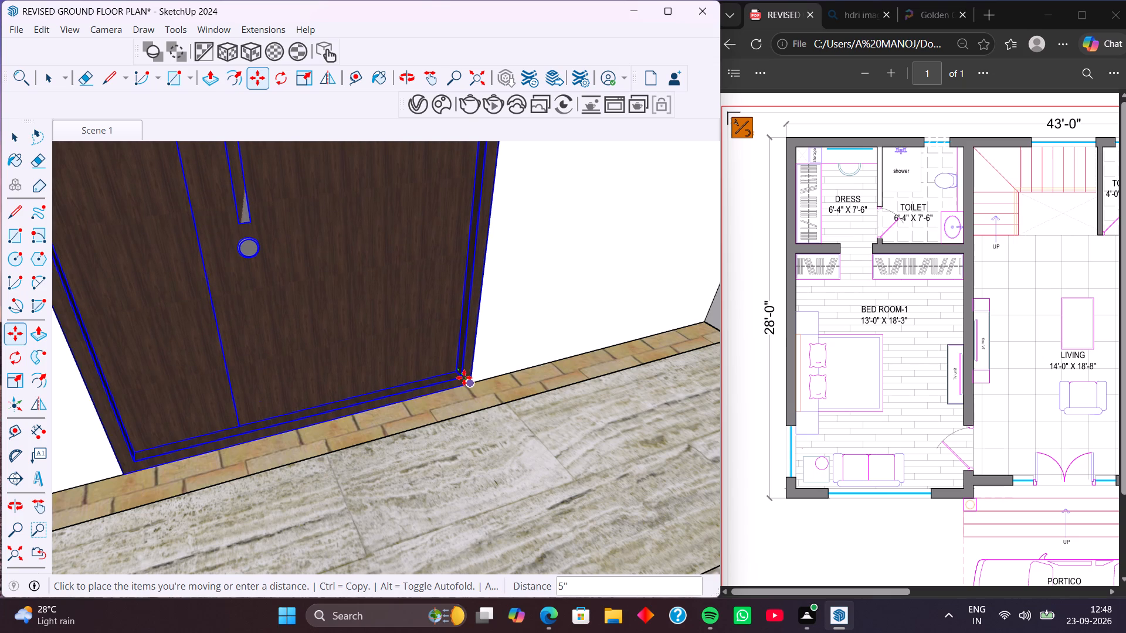
scroll(462, 375, up, 7)
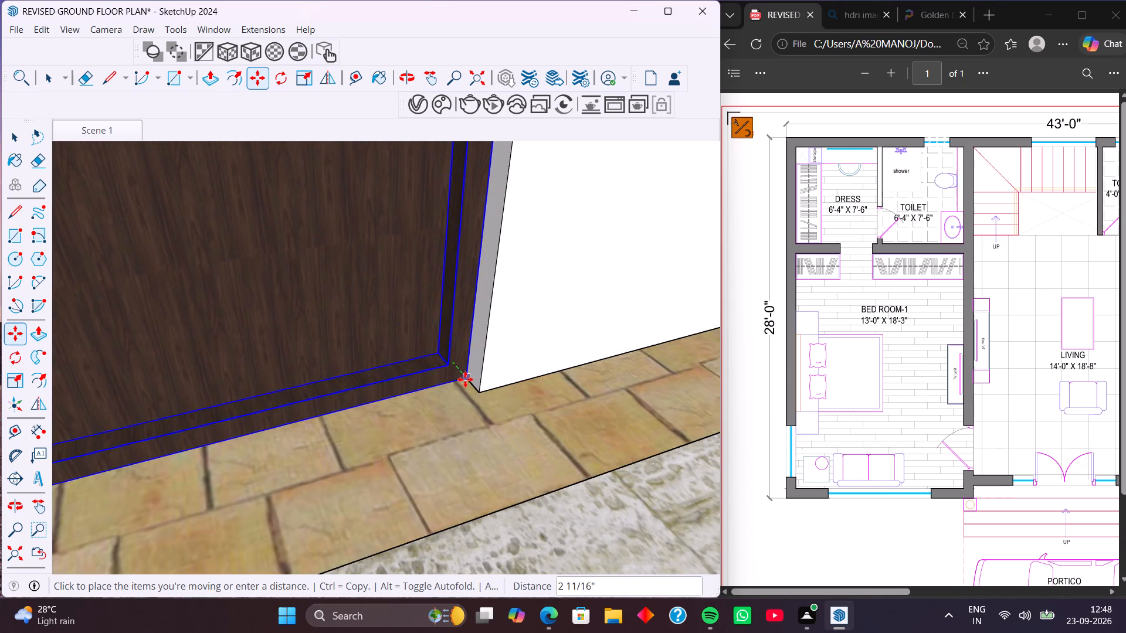
scroll(464, 375, up, 3)
click(468, 381)
scroll(397, 401, down, 3)
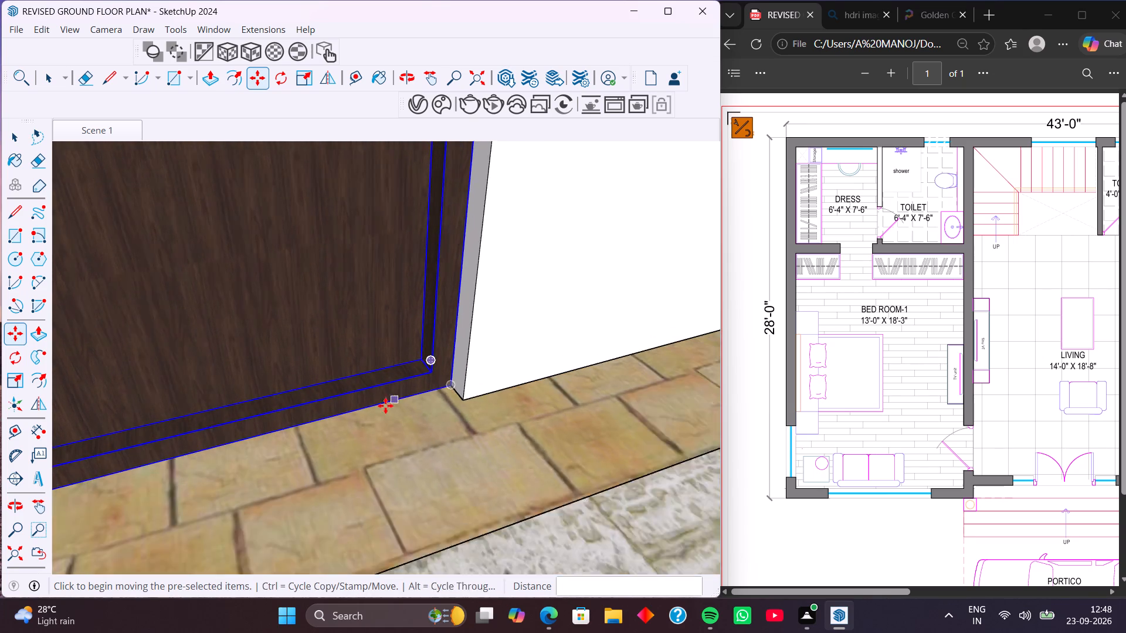
scroll(385, 406, down, 20)
scroll(385, 406, down, 4)
middle_drag(363, 420, 510, 435)
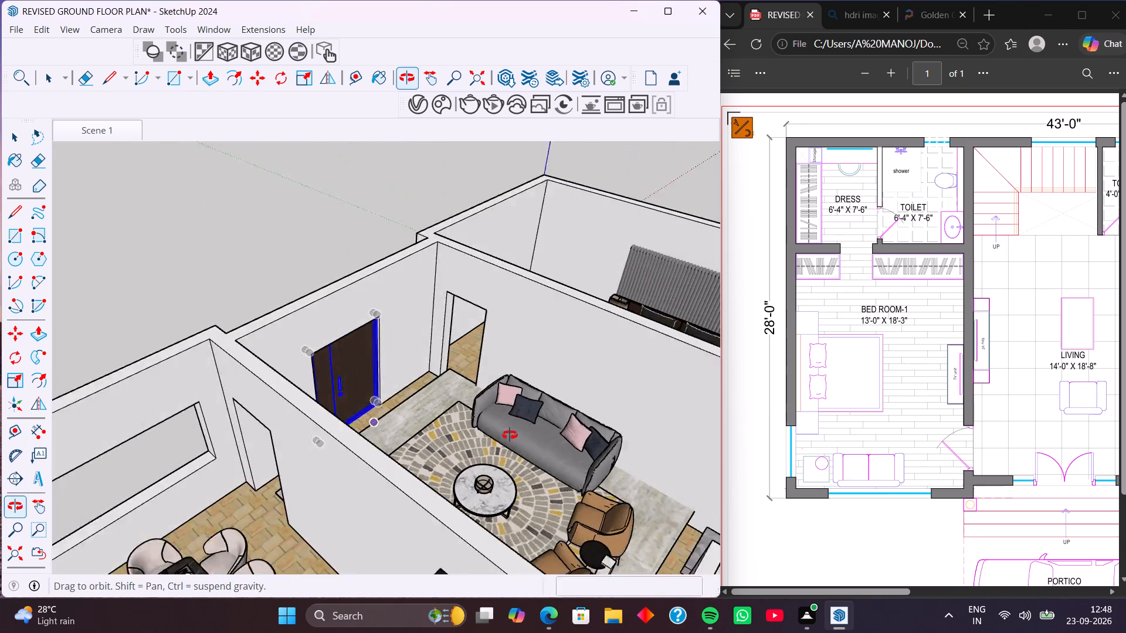
middle_drag(510, 435, 510, 435)
middle_drag(323, 396, 551, 444)
middle_drag(335, 461, 515, 428)
middle_drag(490, 410, 531, 403)
key(space)
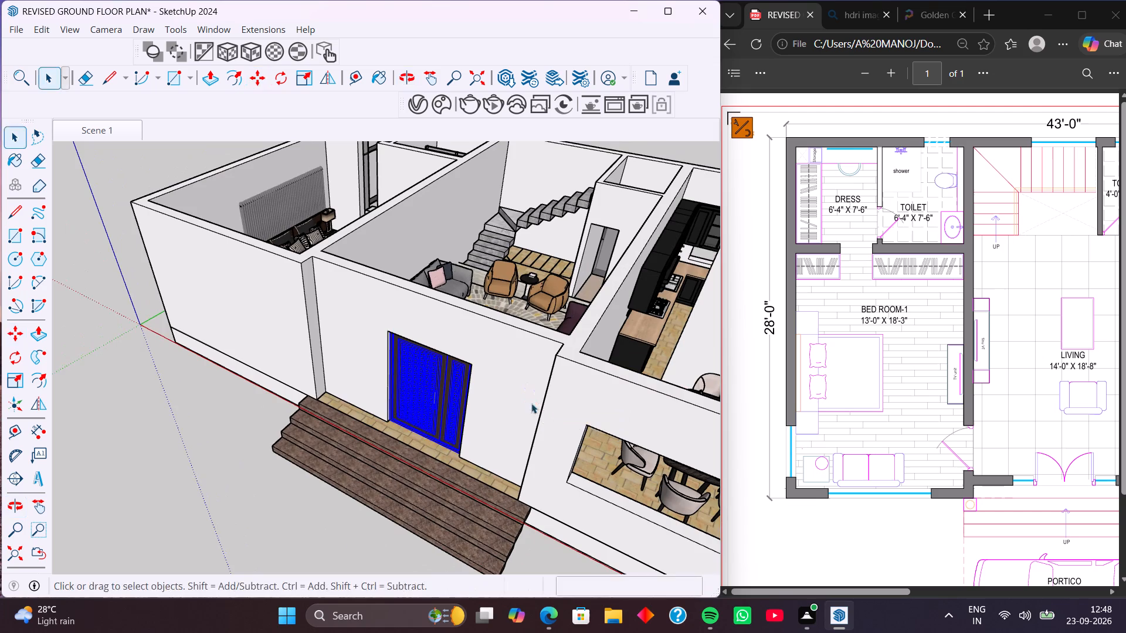
click(151, 397)
Search 3D Warehouse for "window".
middle_drag(333, 431, 457, 445)
middle_drag(471, 427, 530, 420)
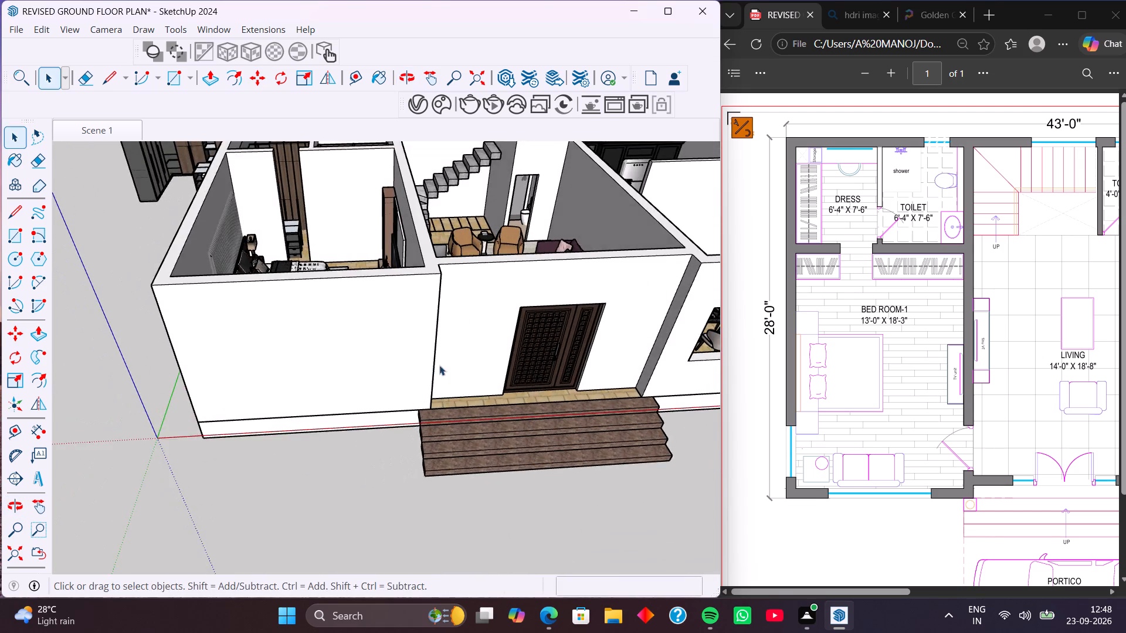
scroll(433, 364, up, 2)
scroll(416, 362, down, 5)
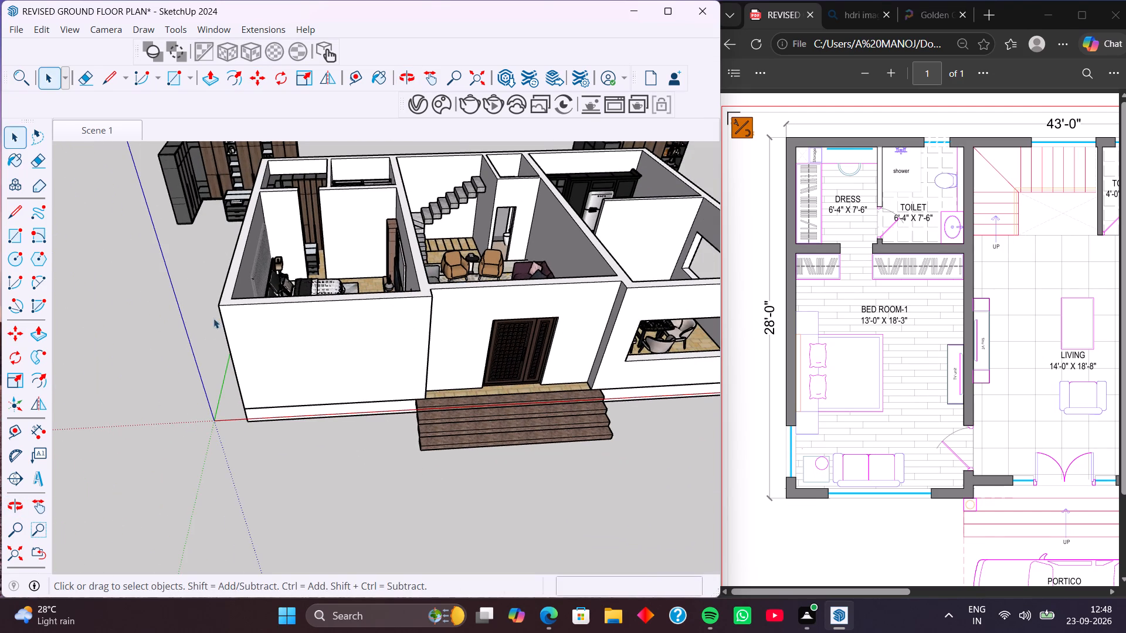
click(216, 28)
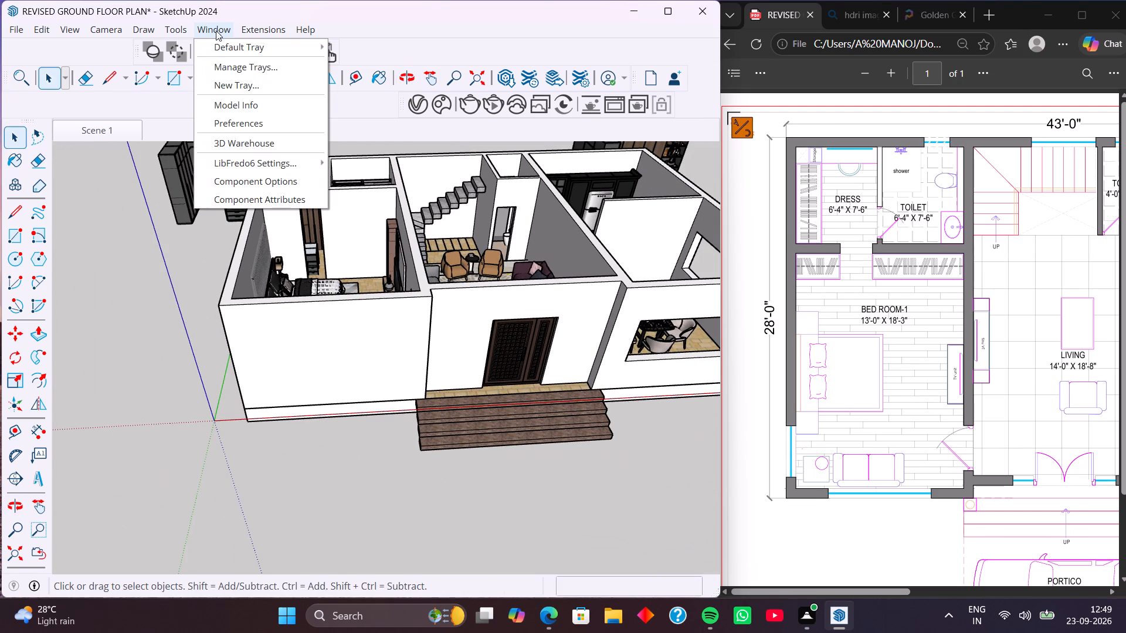
click(255, 142)
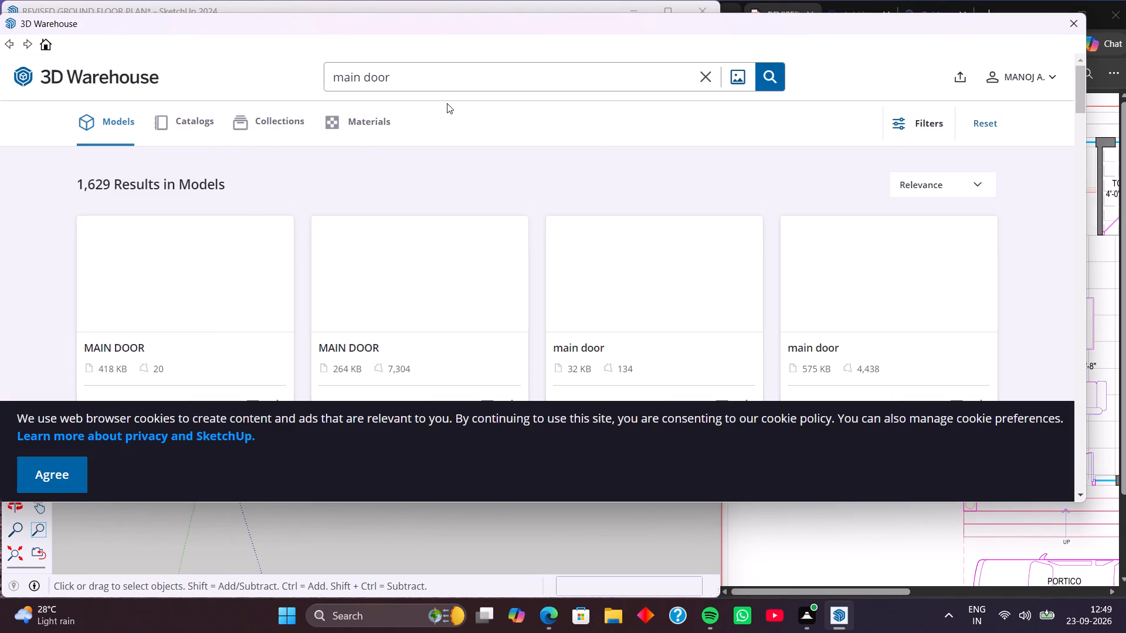
click(430, 85)
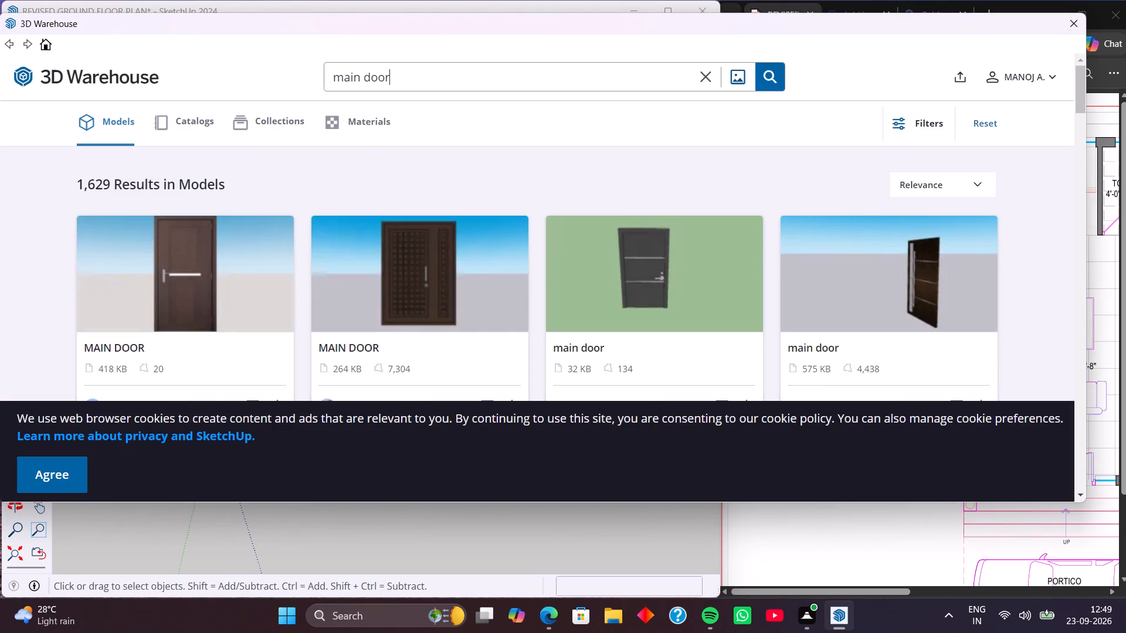
key(BackSpace)
key(BackSpace)
key(BackSpace)
key(BackSpace)
key(BackSpace)
key(BackSpace)
key(BackSpace)
key(BackSpace)
key(BackSpace)
key(BackSpace)
key(BackSpace)
key(BackSpace)
key(BackSpace)
key(BackSpace)
key(BackSpace)
key(BackSpace)
key(BackSpace)
key(BackSpace)
key(BackSpace)
key(BackSpace)
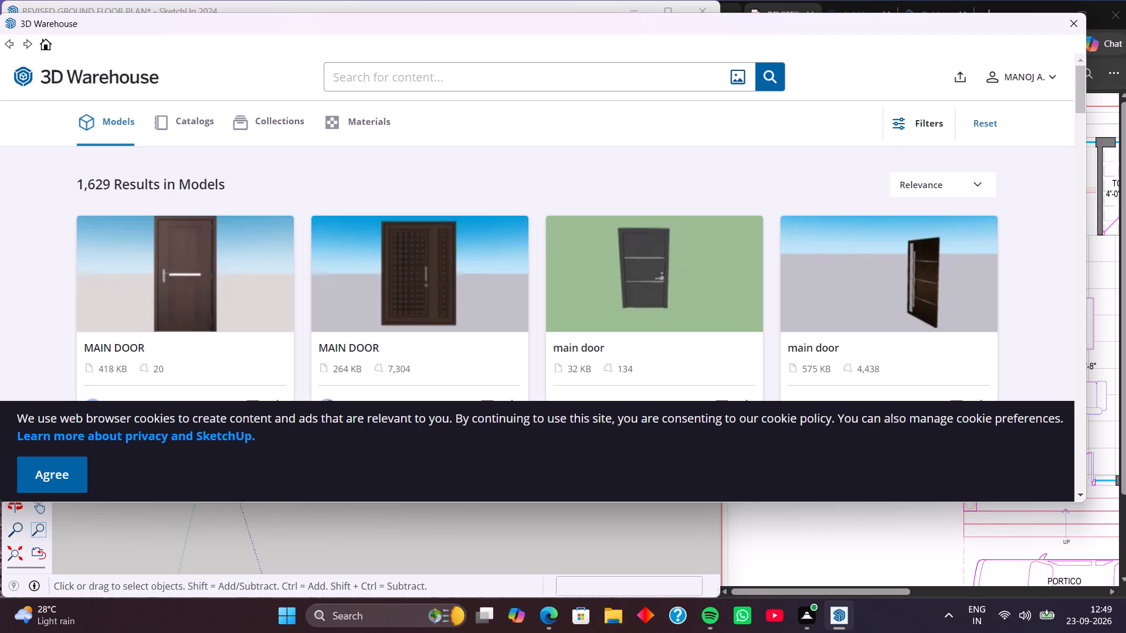
text(win)
text(do)
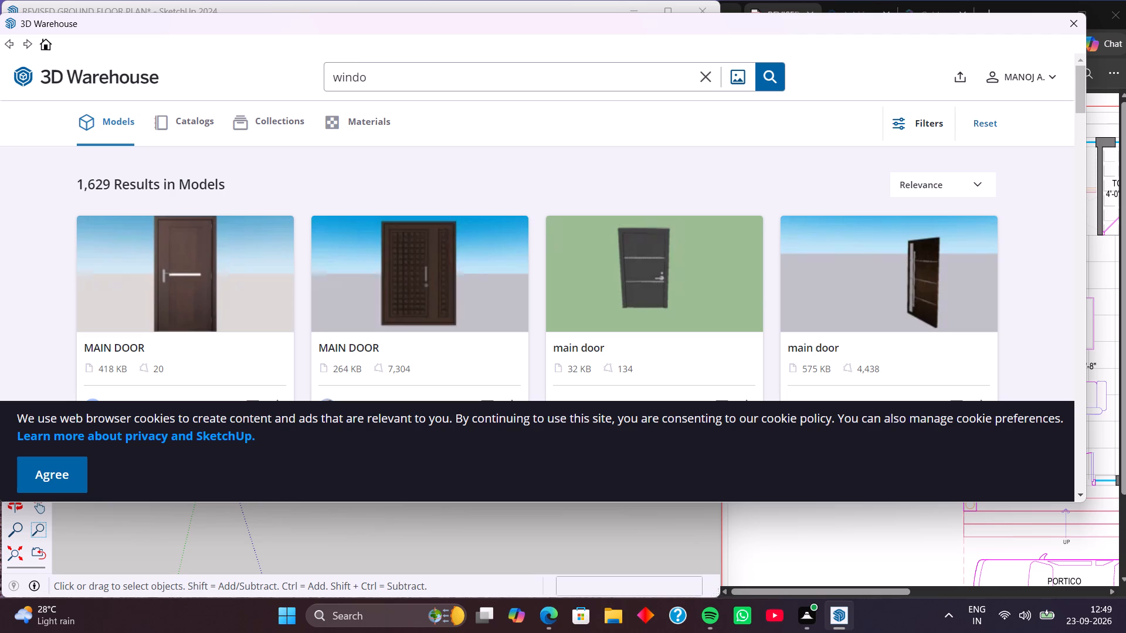
key(w)
key(Return)
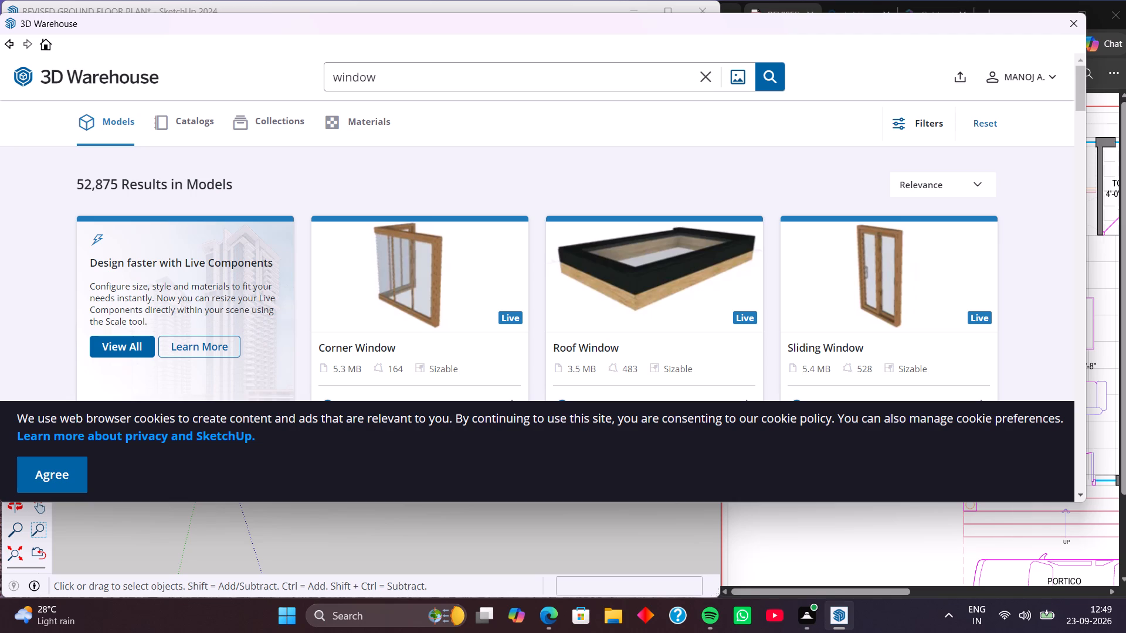
Examine the "window" search results in 3D Warehouse and compare frame designs suitable for the house's window openings.
scroll(591, 277, down, 8)
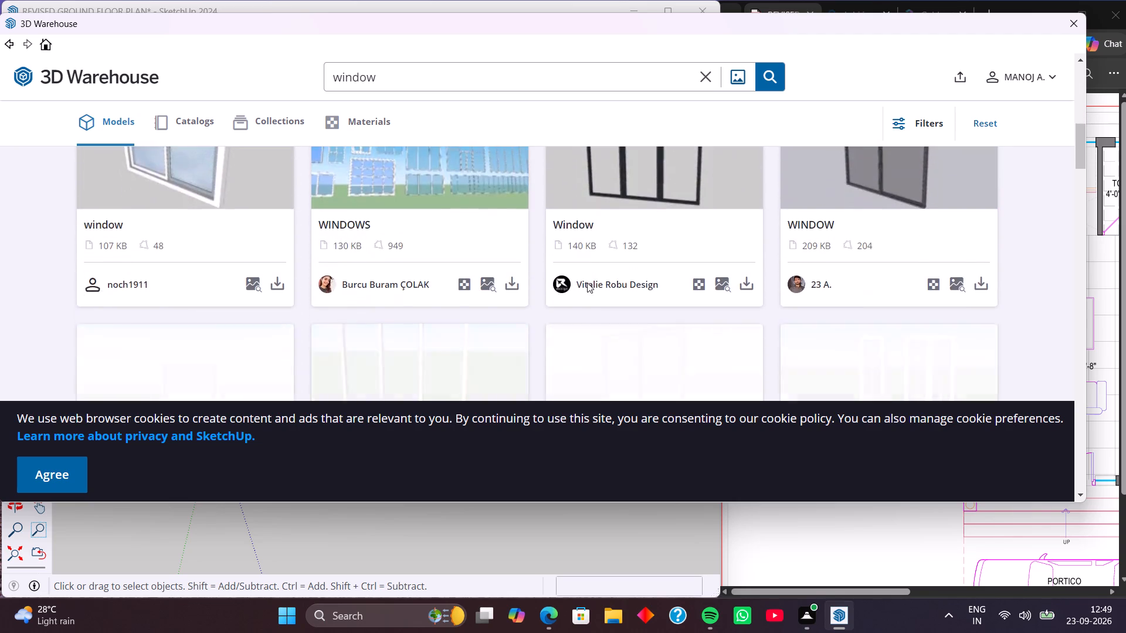
scroll(587, 283, down, 9)
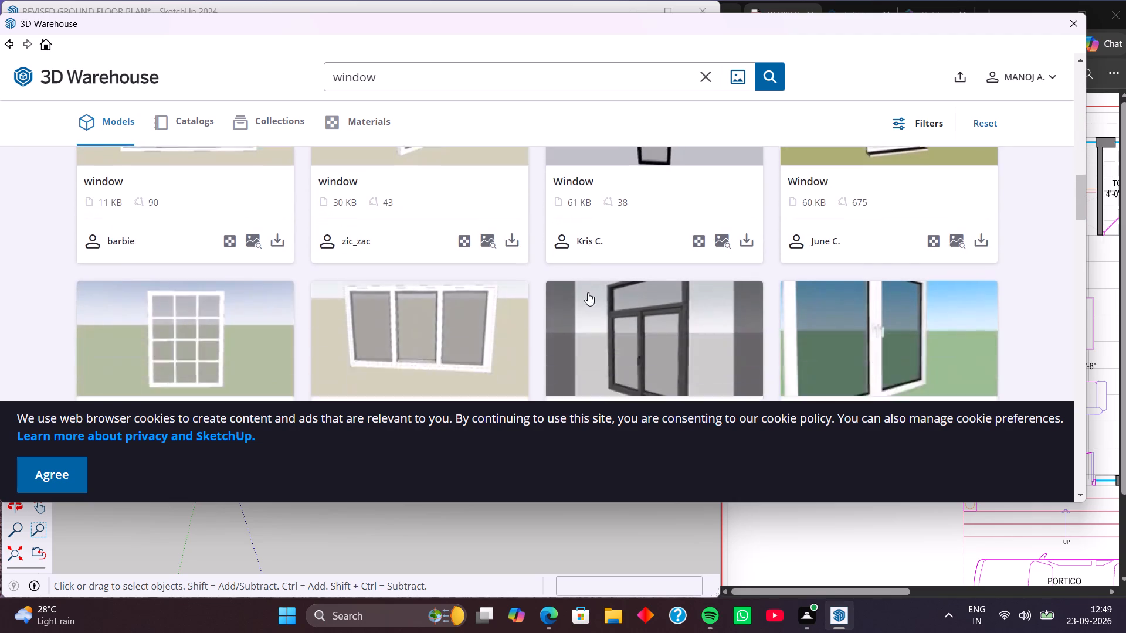
scroll(588, 302, down, 5)
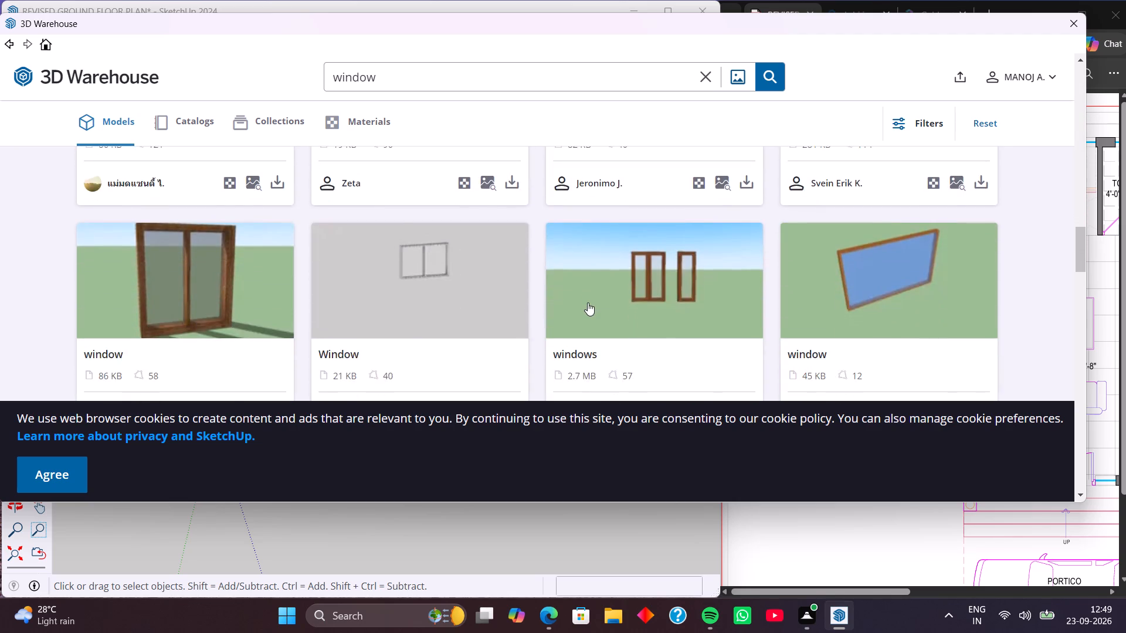
scroll(588, 302, down, 6)
scroll(616, 297, up, 2)
scroll(673, 300, up, 1)
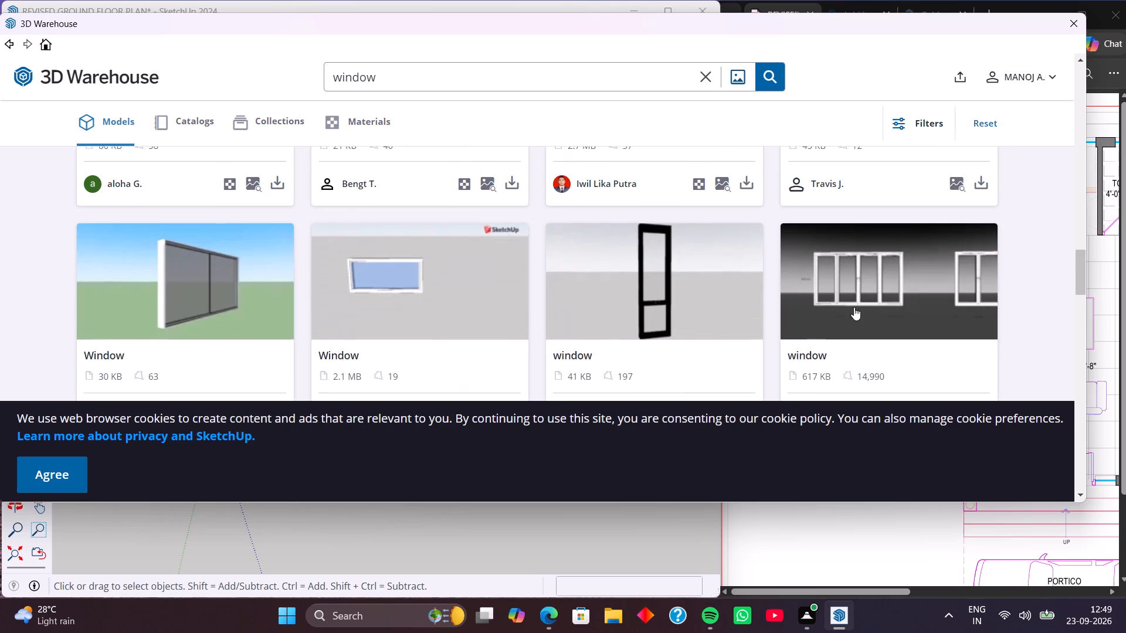
scroll(898, 343, down, 2)
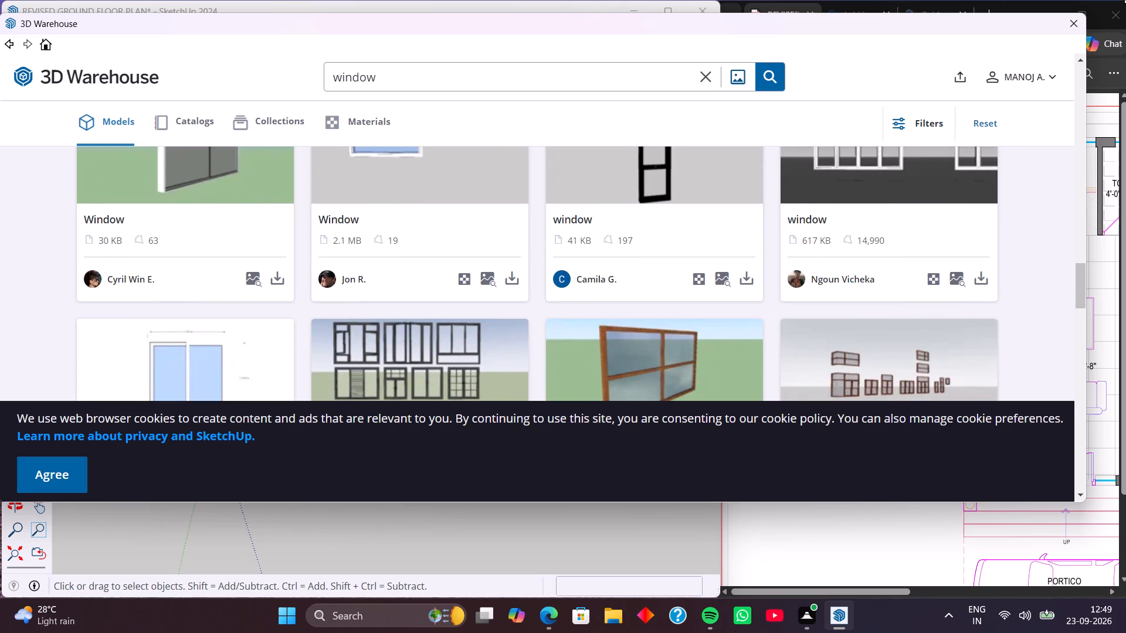
Download the 617 KB window set with four-panel and two-panel frames into the model and place it in front of the entrance steps.
click(983, 282)
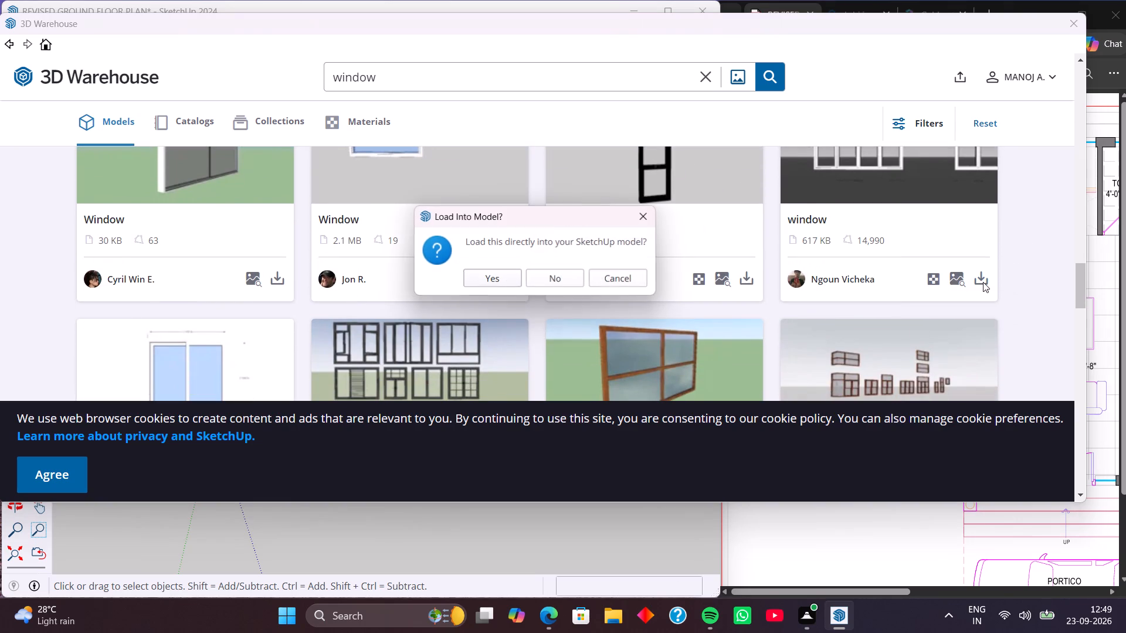
click(498, 281)
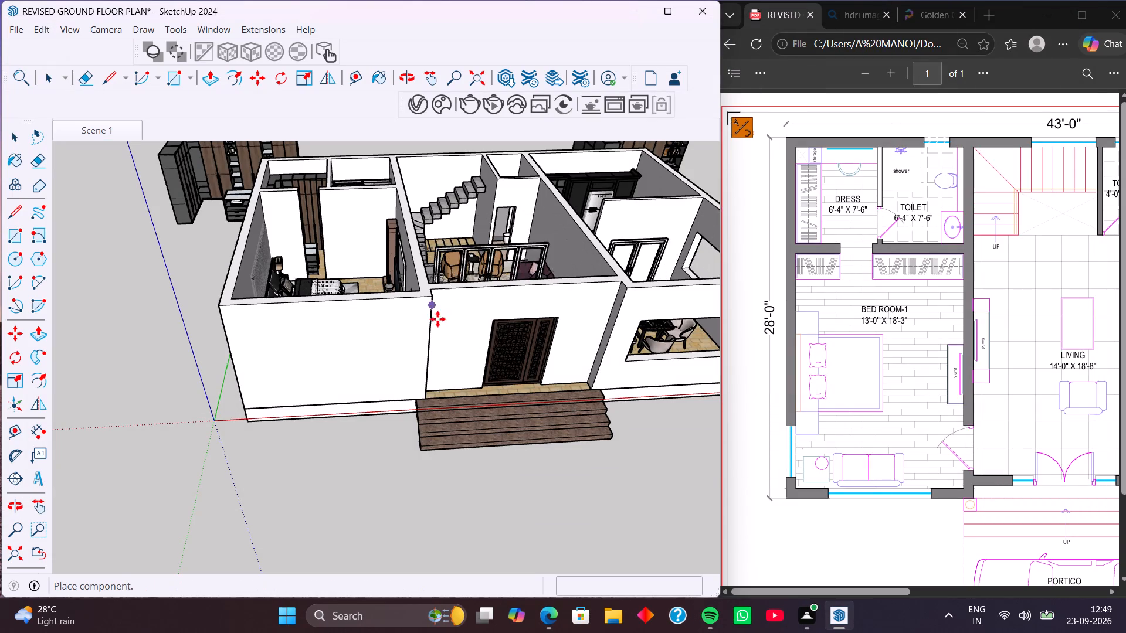
scroll(463, 336, down, 3)
shift+middle_drag(463, 336, 301, 231)
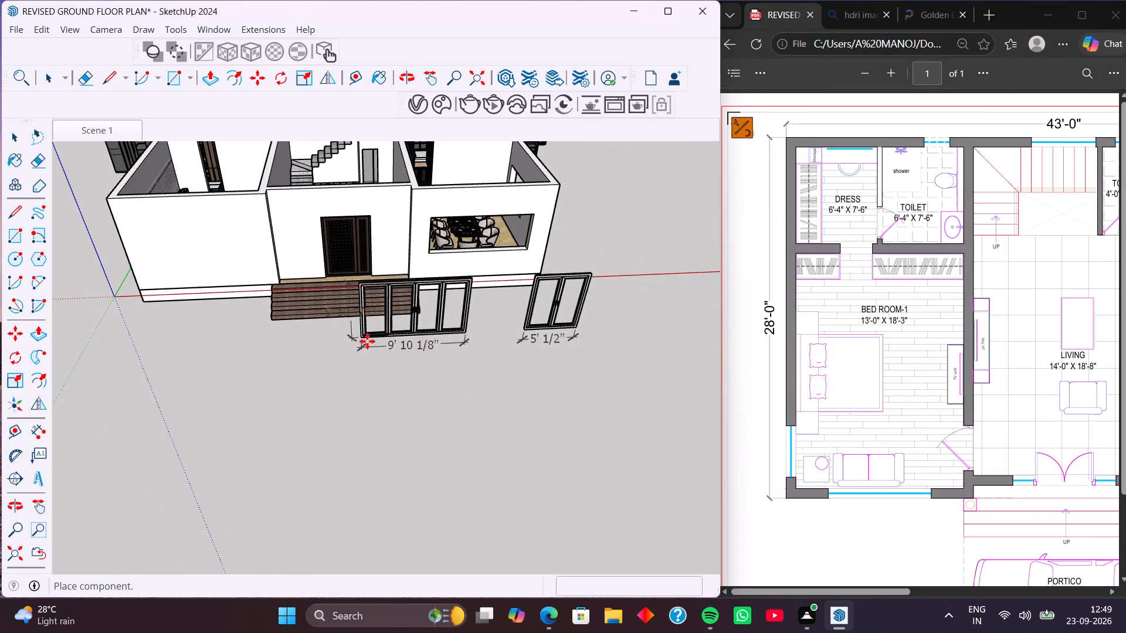
click(387, 349)
Explode the placed window set into separate windows and dimensions, and clear the selection.
scroll(409, 367, up, 3)
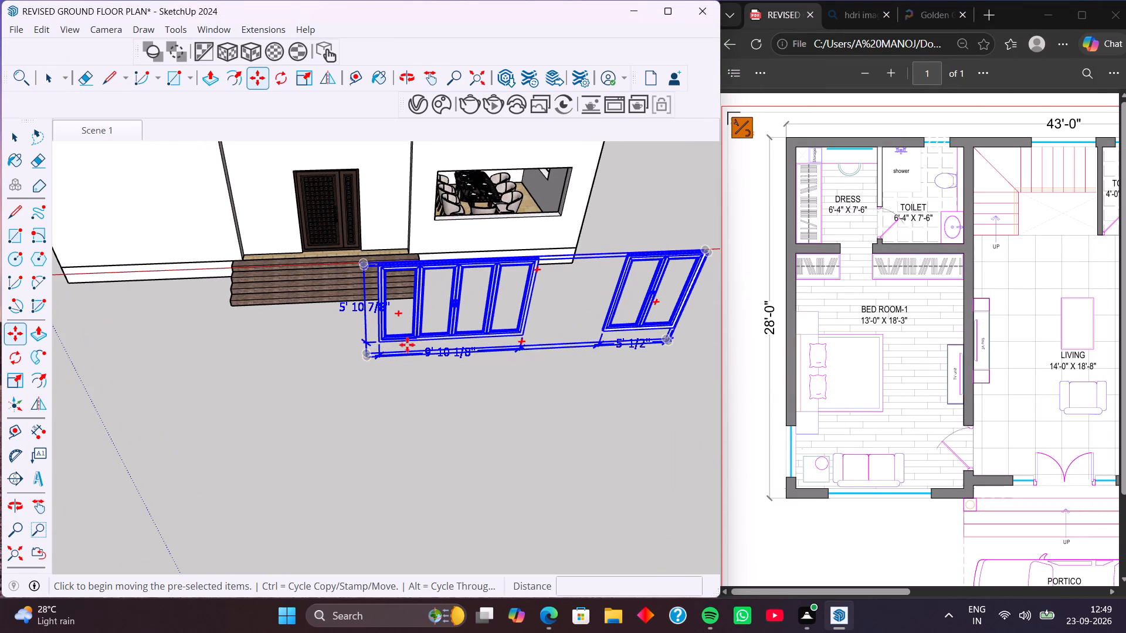
right_click(411, 325)
click(484, 123)
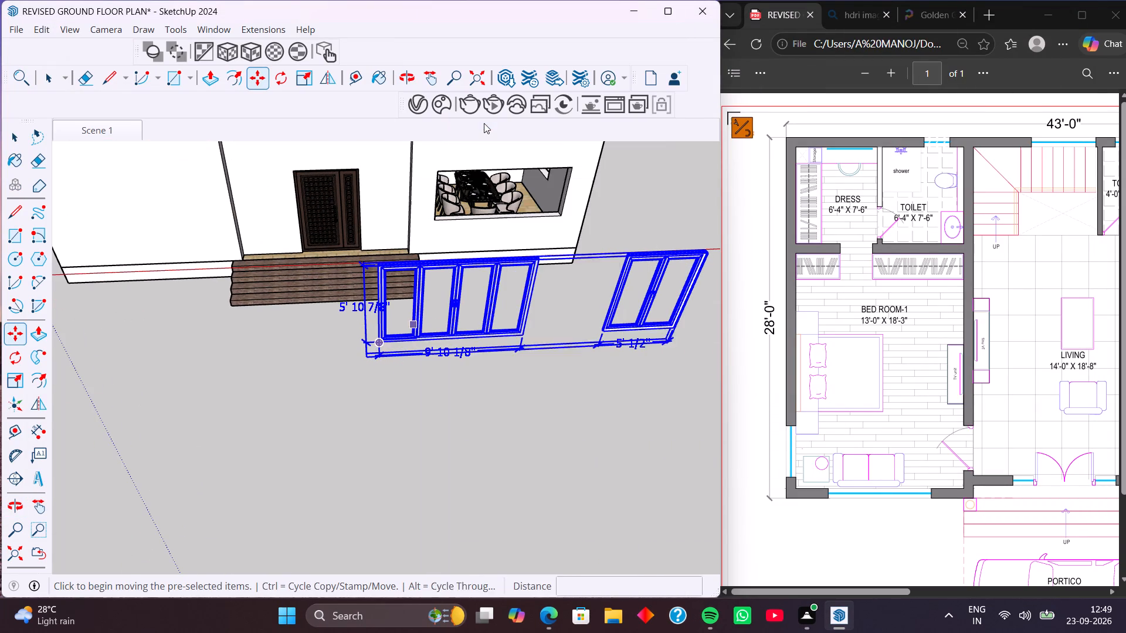
key(space)
click(503, 396)
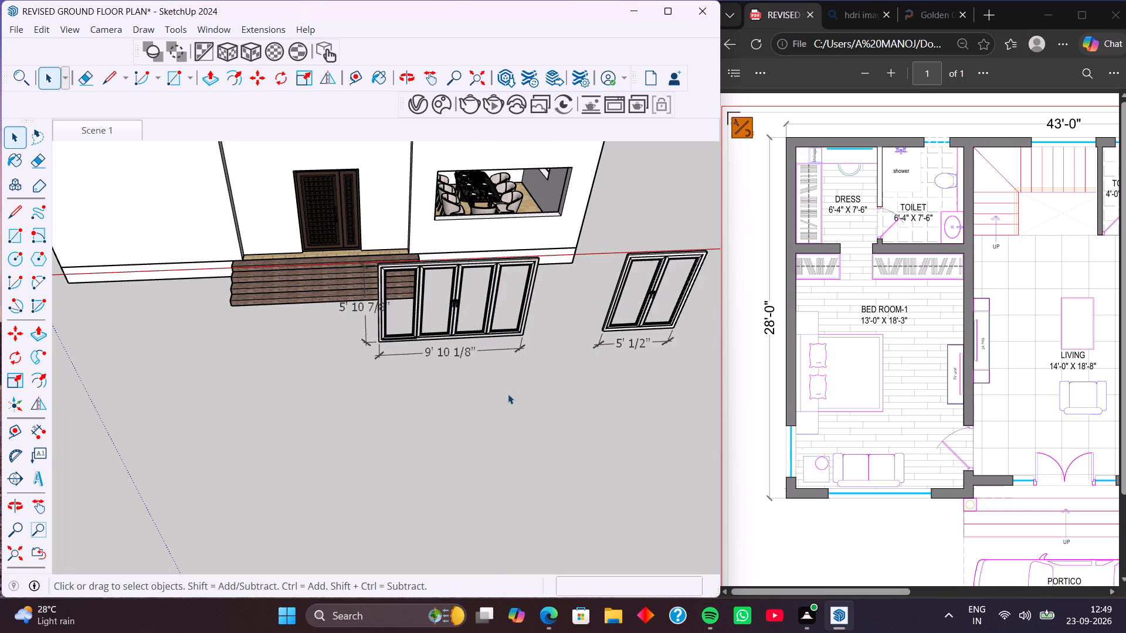
Delete the 9' 10 1/8", 5' 10 7/8" and 5' 1/2" dimensions attached to the imported windows.
scroll(515, 329, up, 2)
click(506, 353)
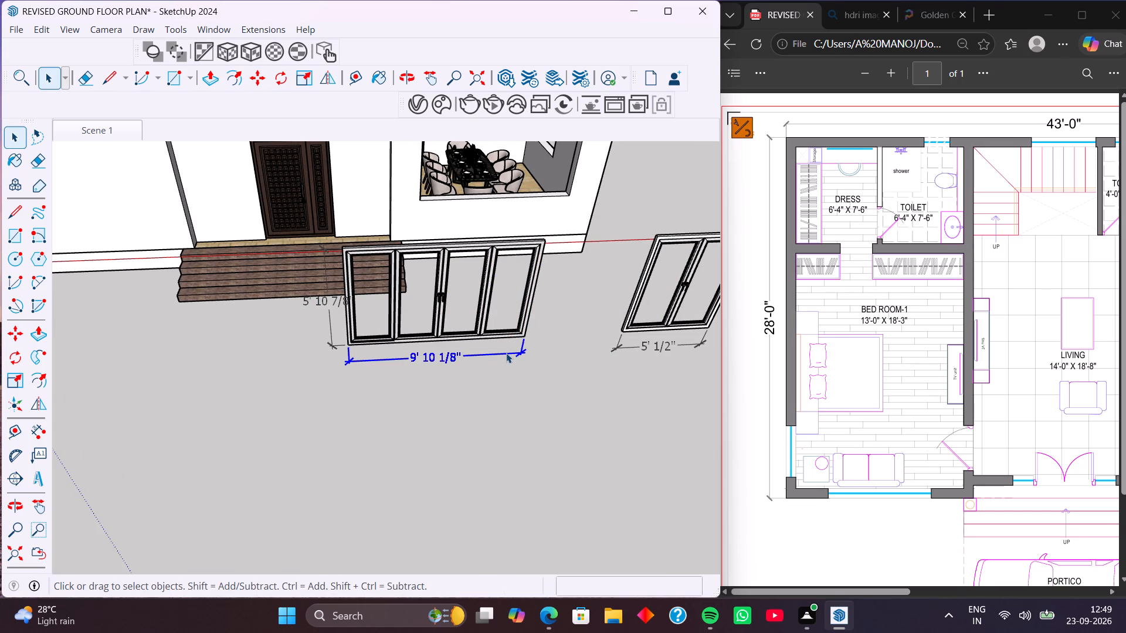
key(Delete)
click(325, 300)
key(Delete)
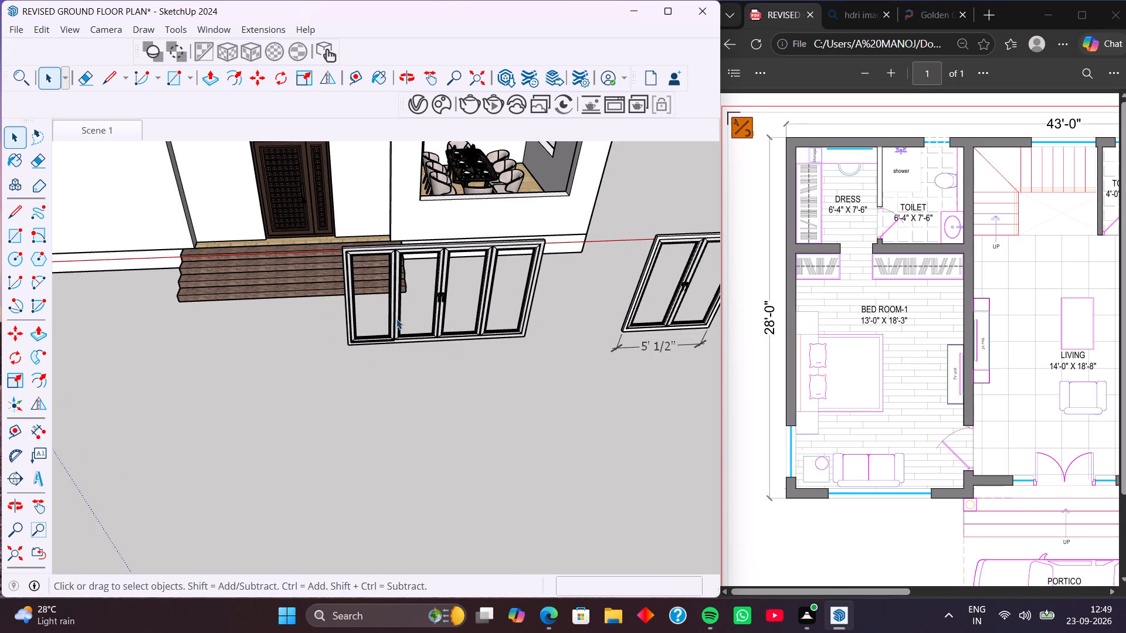
click(644, 344)
key(Delete)
Move the four-panel window from its lower corner to the lower corner of the dining room's front wall opening.
scroll(571, 339, down, 2)
middle_drag(565, 333, 558, 312)
scroll(504, 304, up, 3)
click(491, 320)
middle_drag(452, 344, 506, 331)
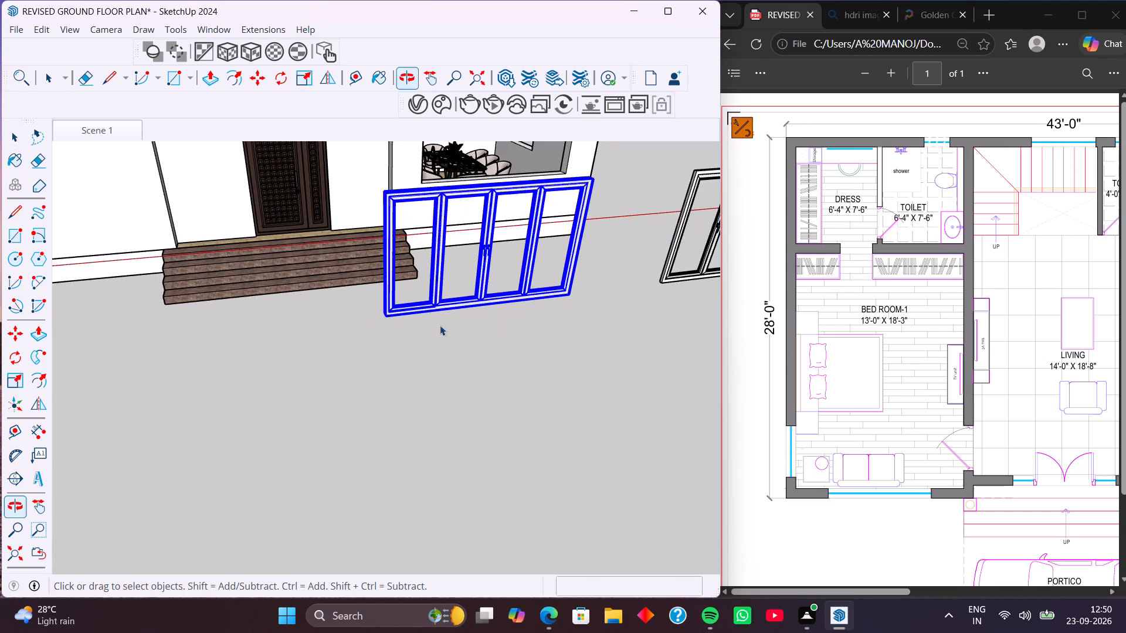
scroll(417, 321, up, 2)
key(m)
scroll(364, 320, up, 5)
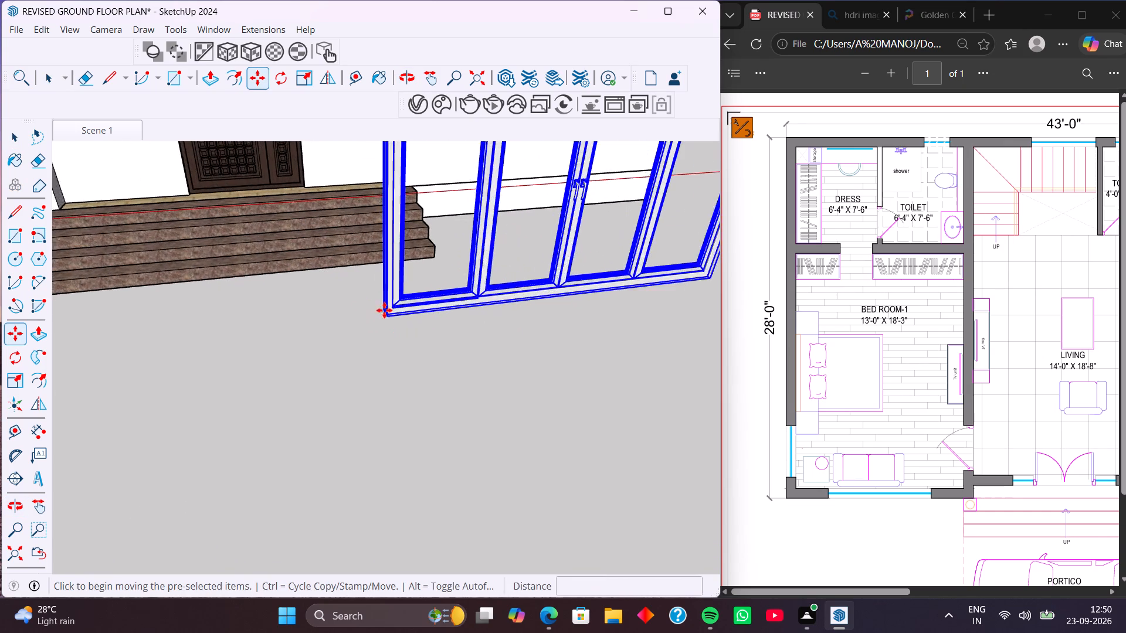
scroll(384, 310, up, 2)
click(388, 320)
scroll(424, 245, down, 8)
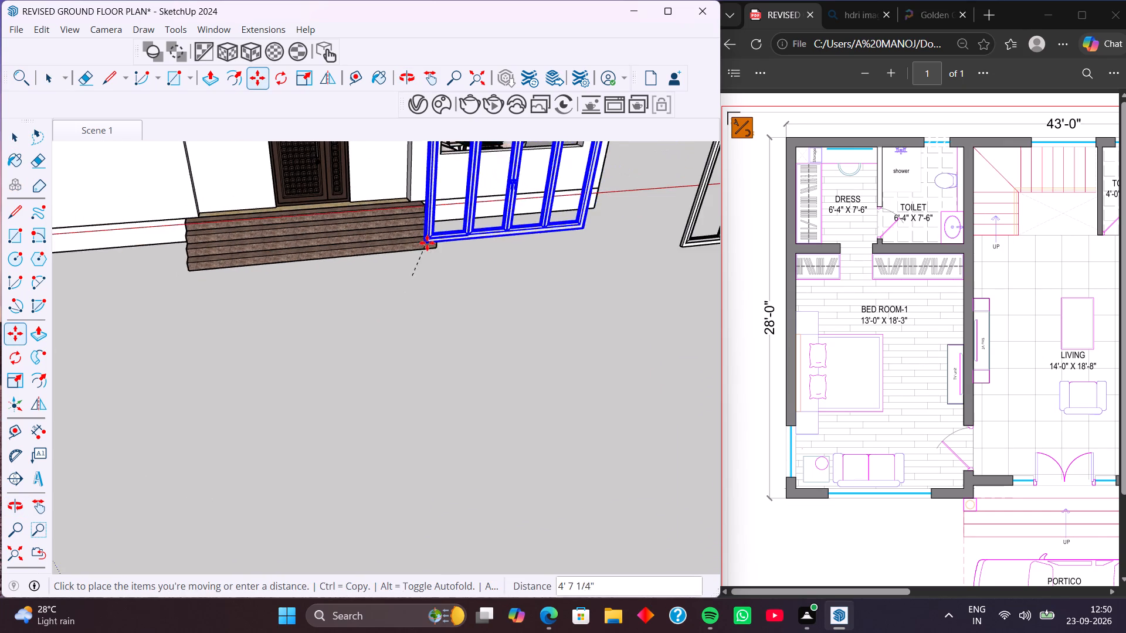
shift+middle_drag(425, 262, 419, 352)
scroll(432, 242, up, 6)
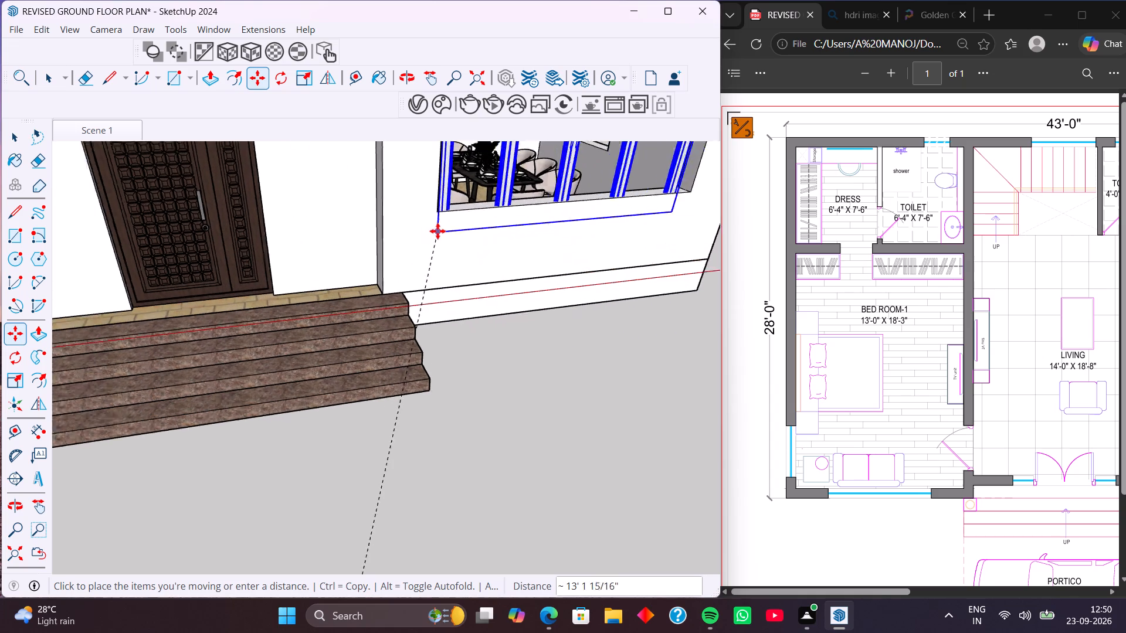
scroll(437, 231, up, 8)
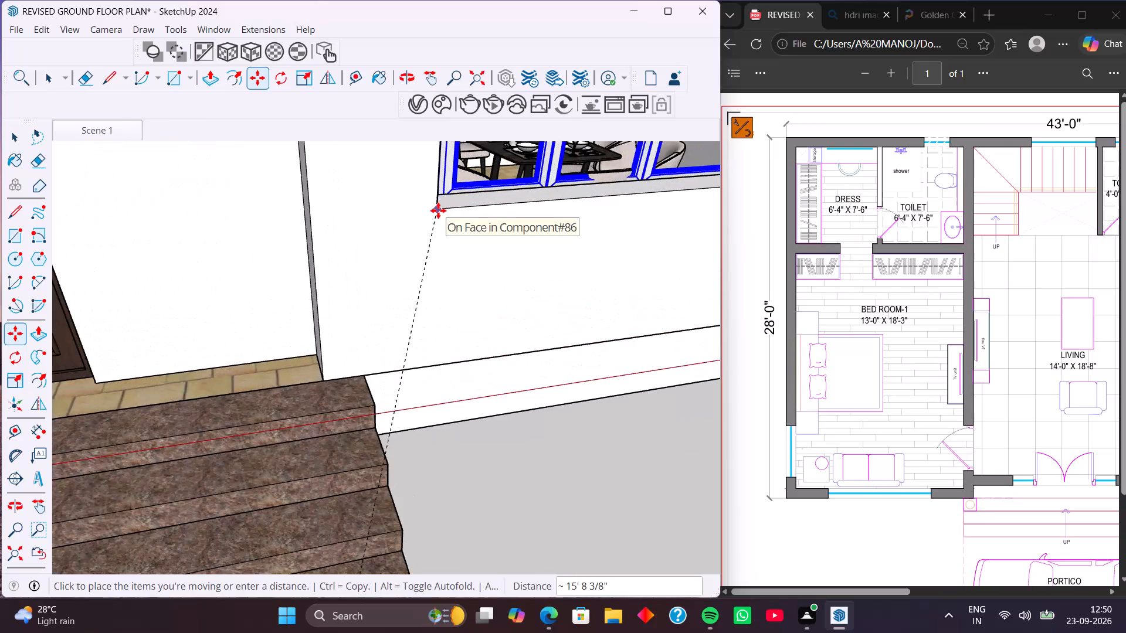
scroll(438, 210, up, 7)
click(437, 207)
Scale the four-panel window's height by about 0.68 so its top meets the opening's upper edge.
scroll(436, 231, down, 8)
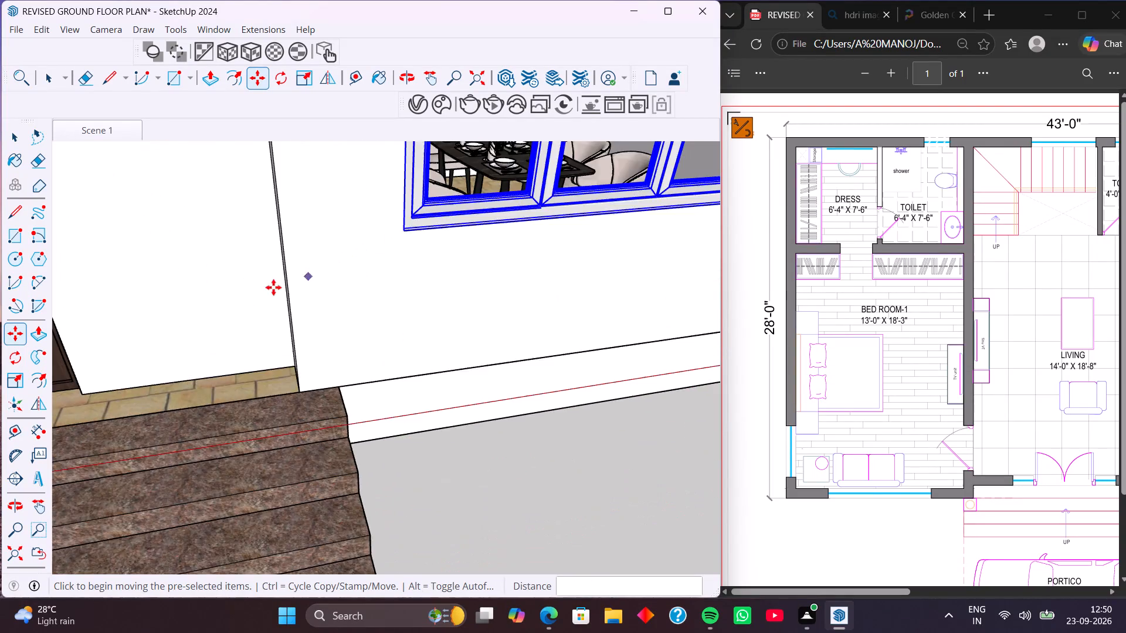
scroll(273, 287, down, 13)
middle_drag(429, 256, 362, 282)
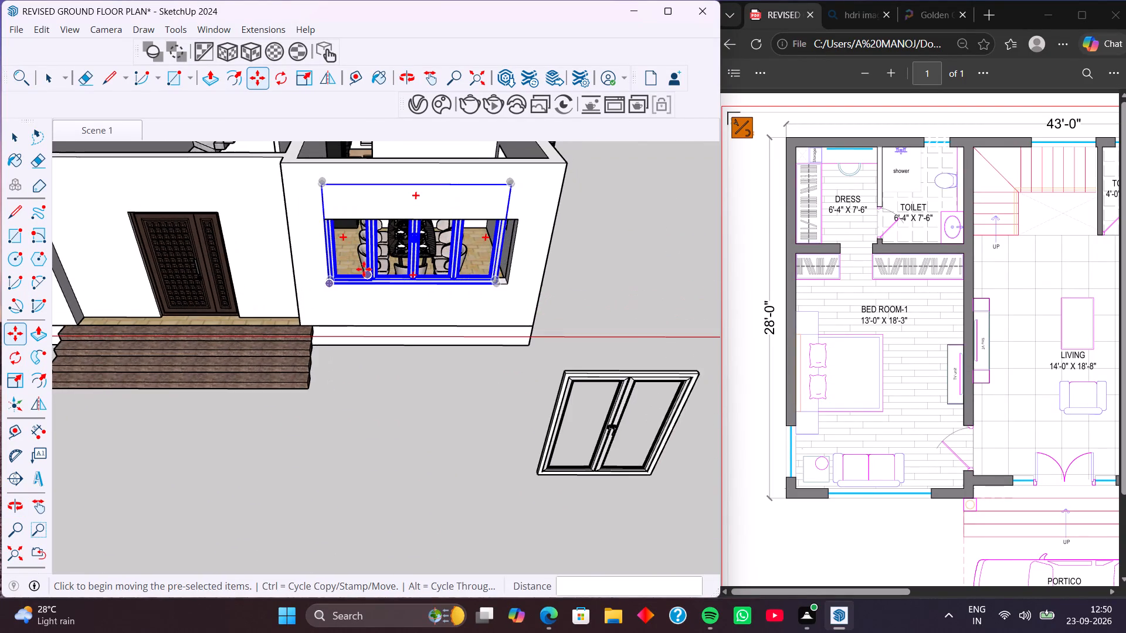
scroll(364, 269, down, 2)
shift+middle_drag(387, 270, 396, 349)
scroll(422, 302, up, 7)
middle_drag(426, 305, 415, 293)
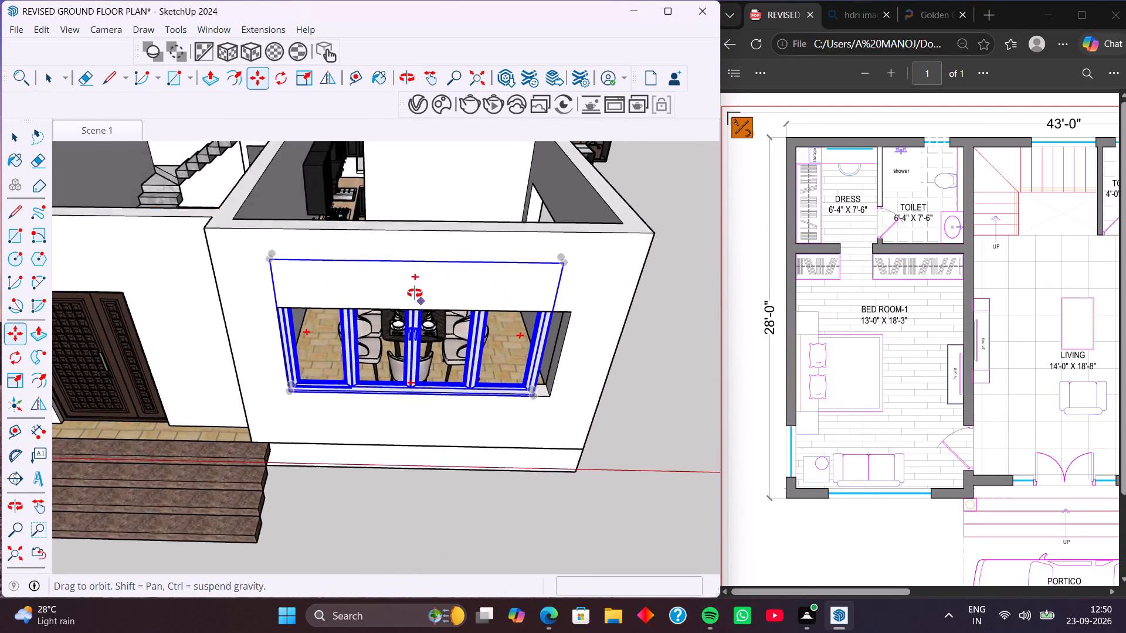
middle_drag(415, 293, 472, 304)
scroll(446, 288, up, 3)
key(s)
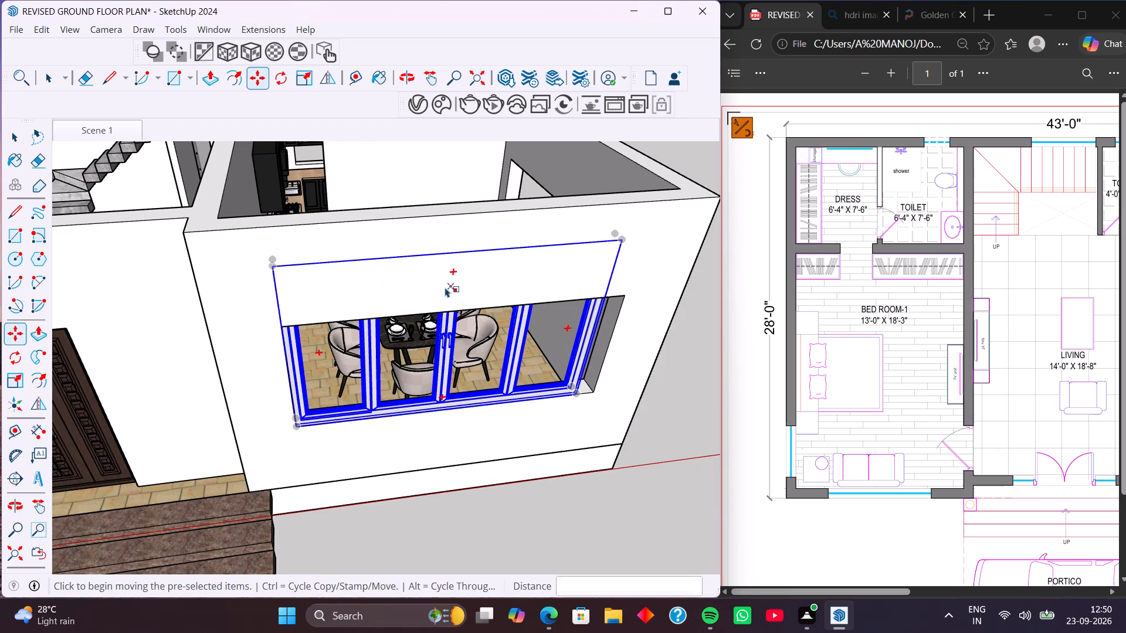
scroll(468, 246, up, 6)
click(448, 260)
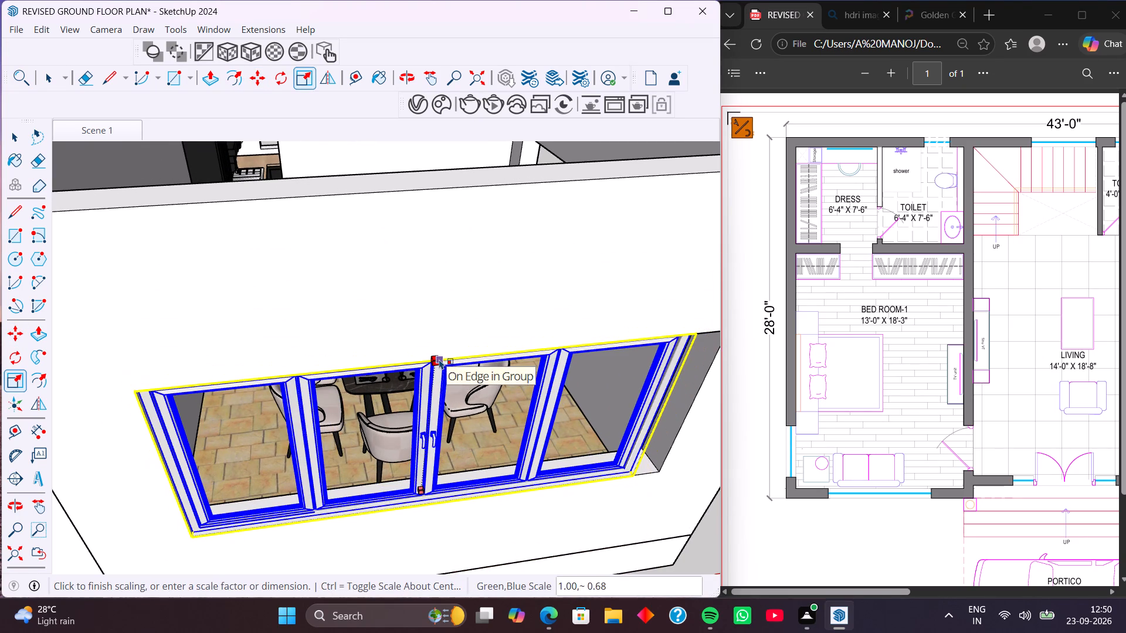
click(439, 359)
Stretch the four-panel window's width to the far side edge of the front opening and clear the selection.
middle_drag(408, 354, 391, 193)
middle_drag(557, 304, 549, 304)
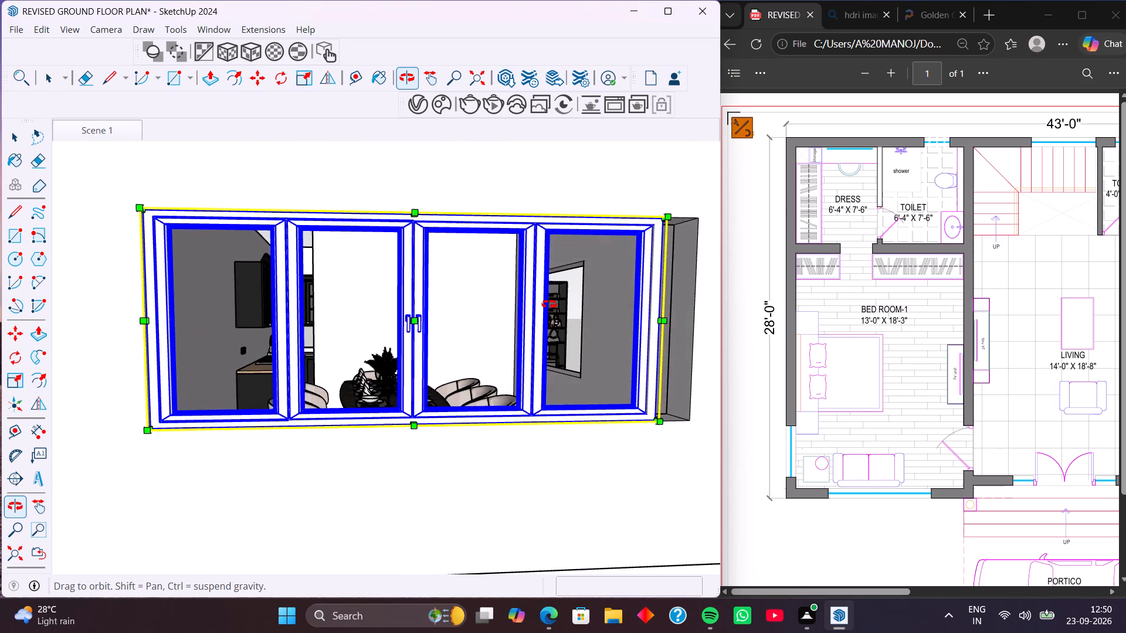
middle_drag(549, 304, 373, 275)
middle_drag(422, 308, 275, 319)
scroll(418, 285, up, 6)
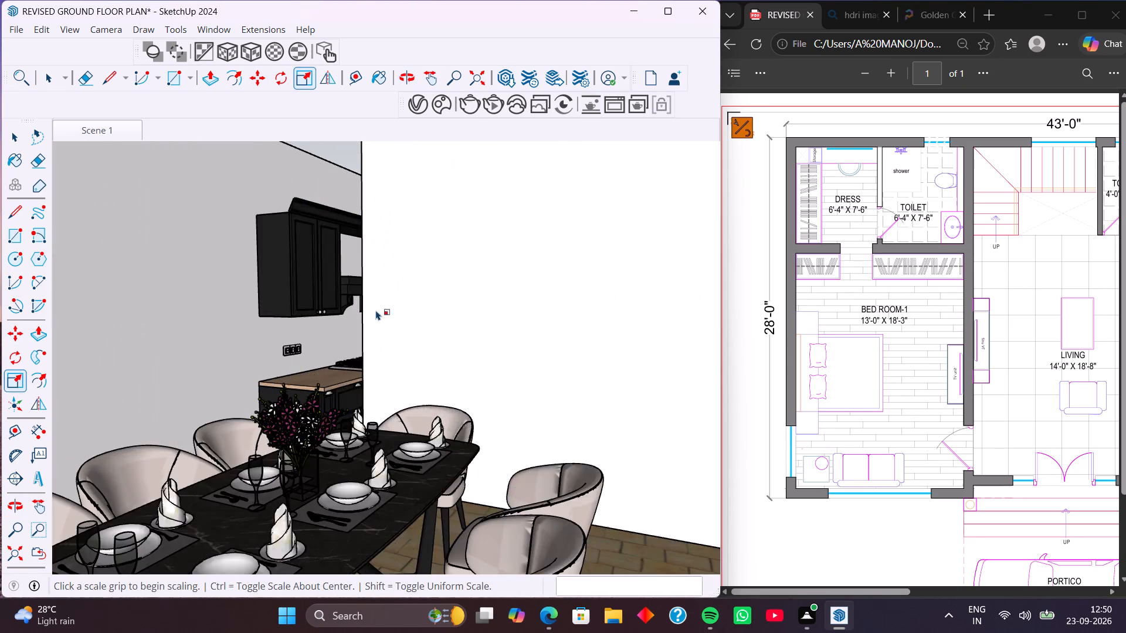
scroll(372, 314, down, 4)
click(340, 346)
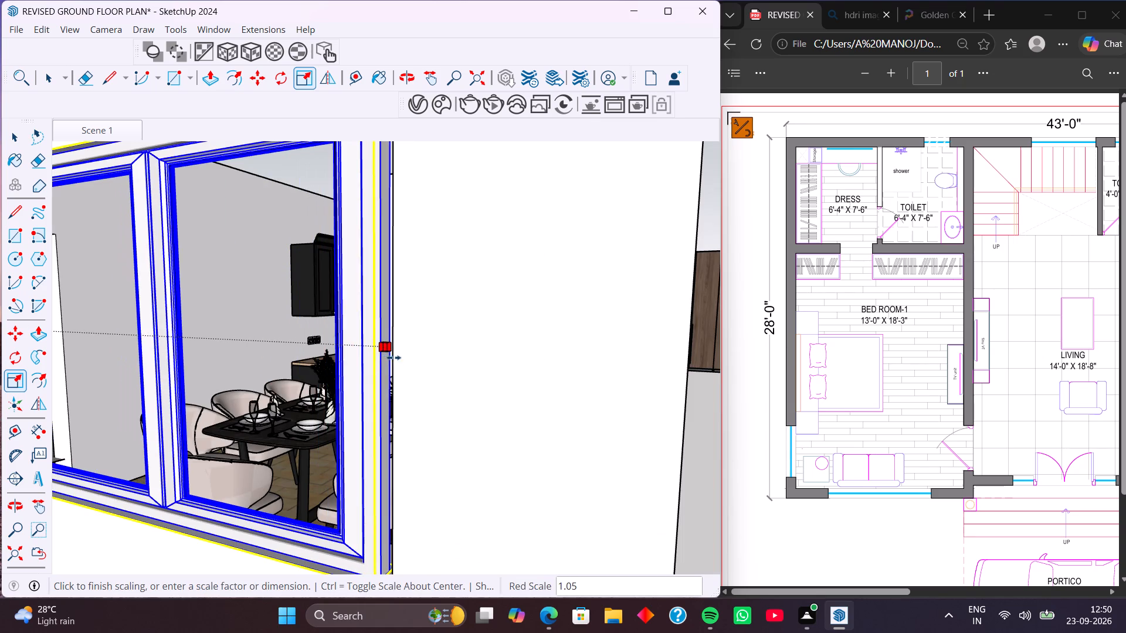
click(408, 360)
middle_drag(360, 363, 520, 383)
scroll(430, 363, down, 7)
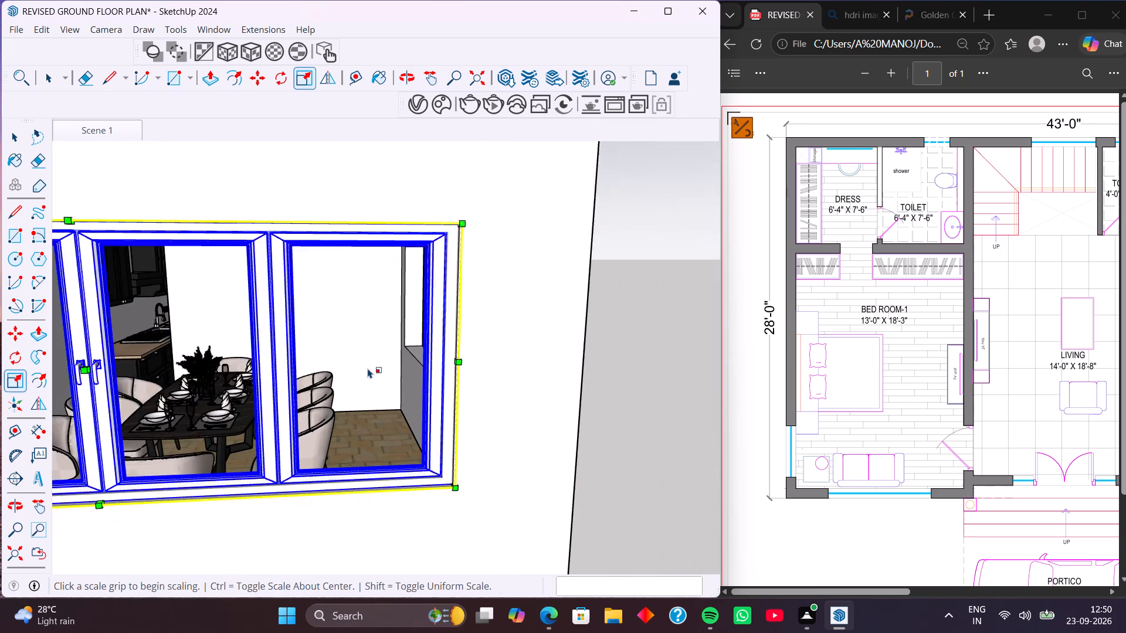
scroll(368, 368, down, 6)
key(space)
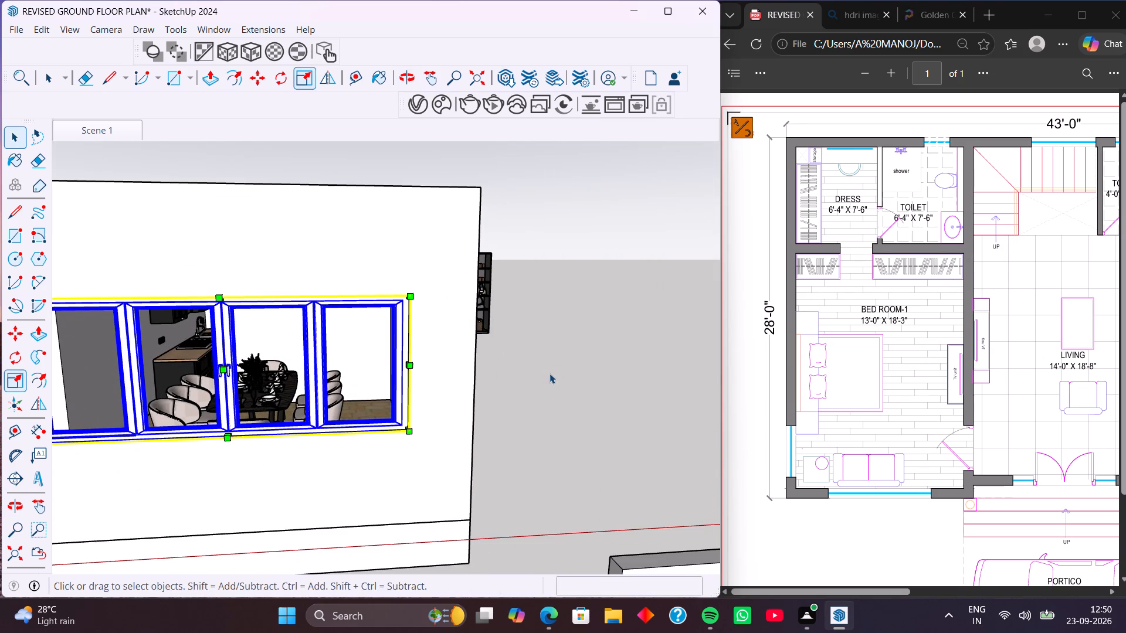
click(550, 373)
Move the two-panel window around the house to just outside the dining room's side wall, near its window opening.
scroll(264, 358, down, 4)
middle_drag(264, 358, 372, 355)
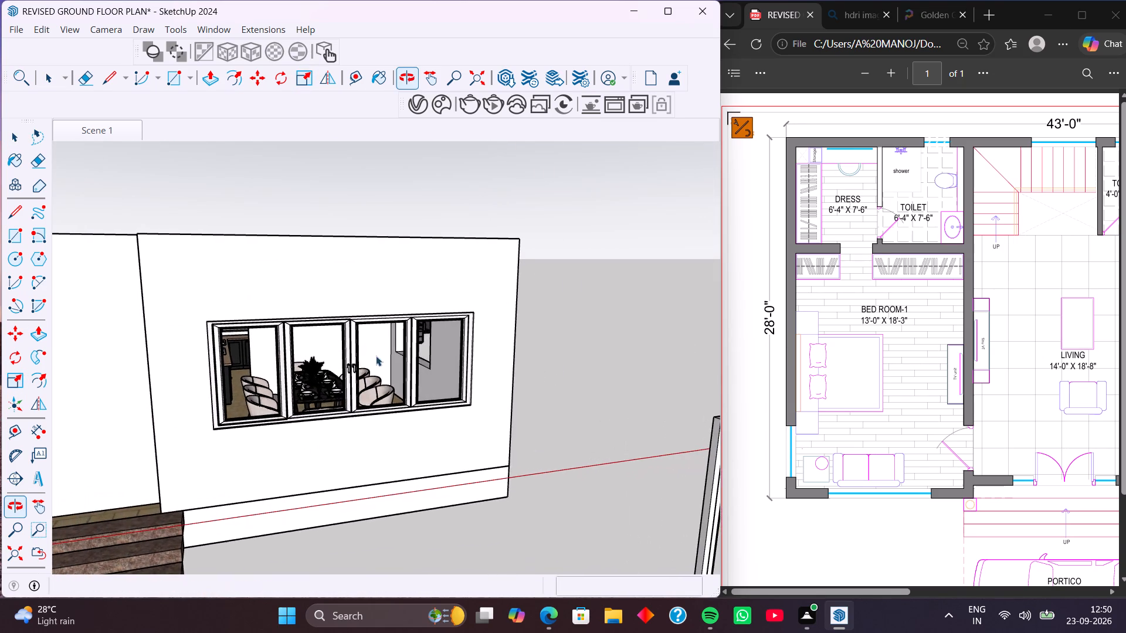
middle_drag(385, 373, 310, 383)
middle_drag(322, 393, 265, 406)
middle_drag(357, 411, 257, 421)
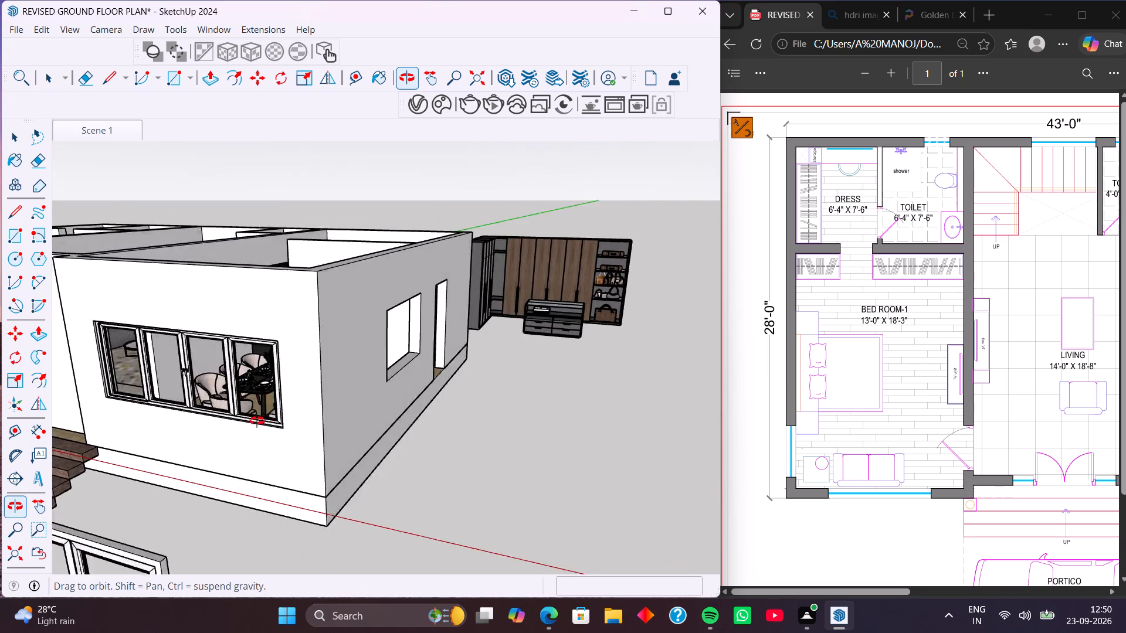
middle_drag(257, 421, 384, 401)
scroll(334, 400, down, 4)
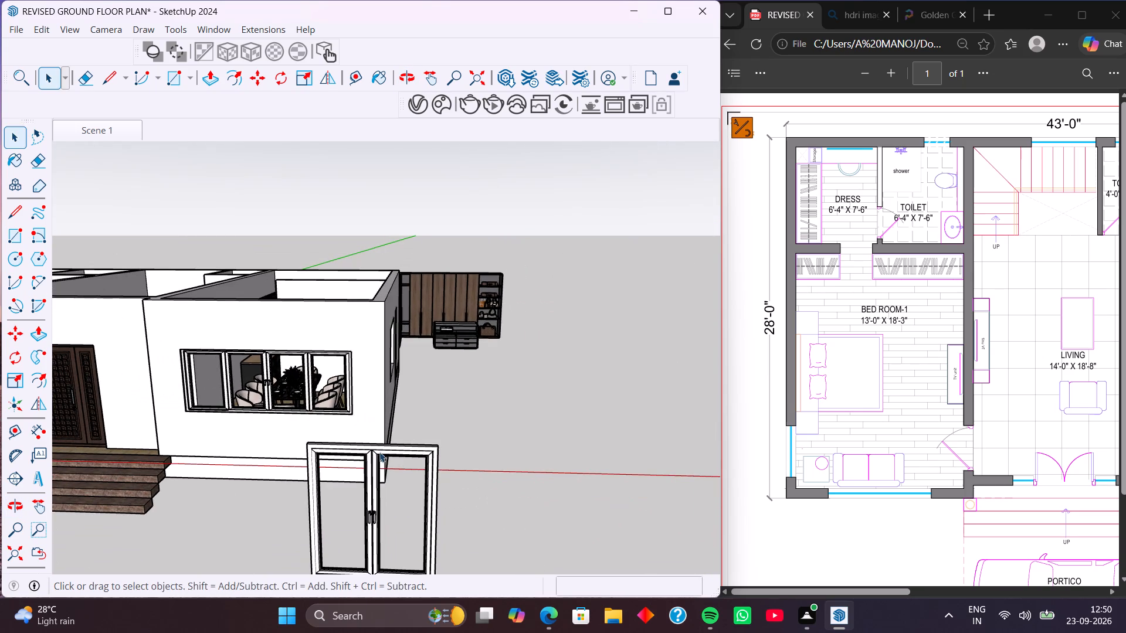
click(384, 452)
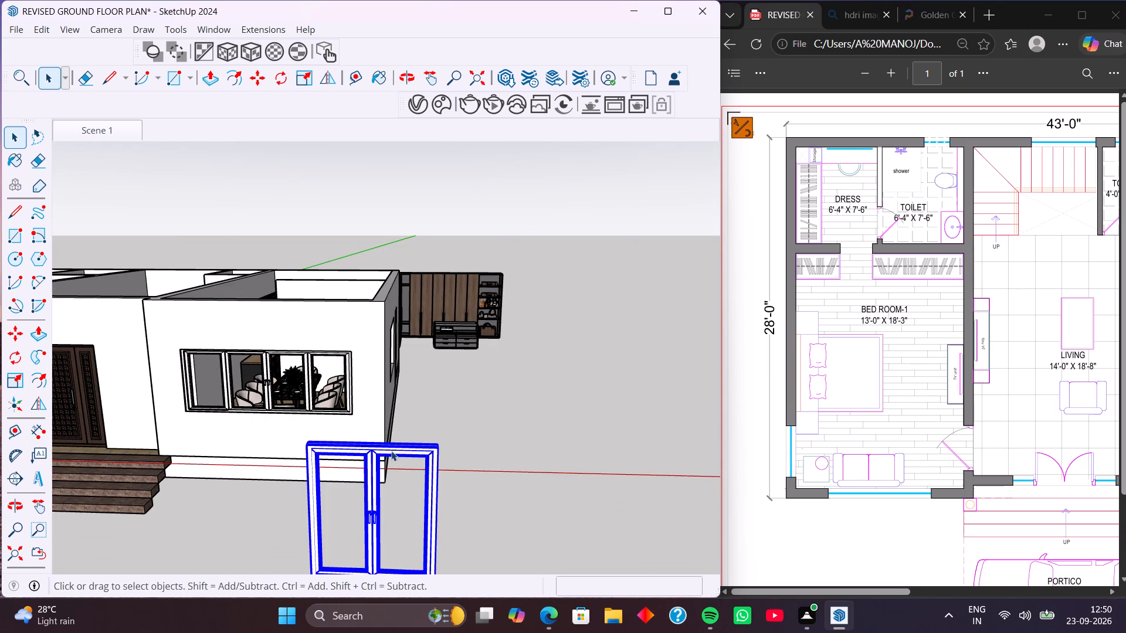
key(m)
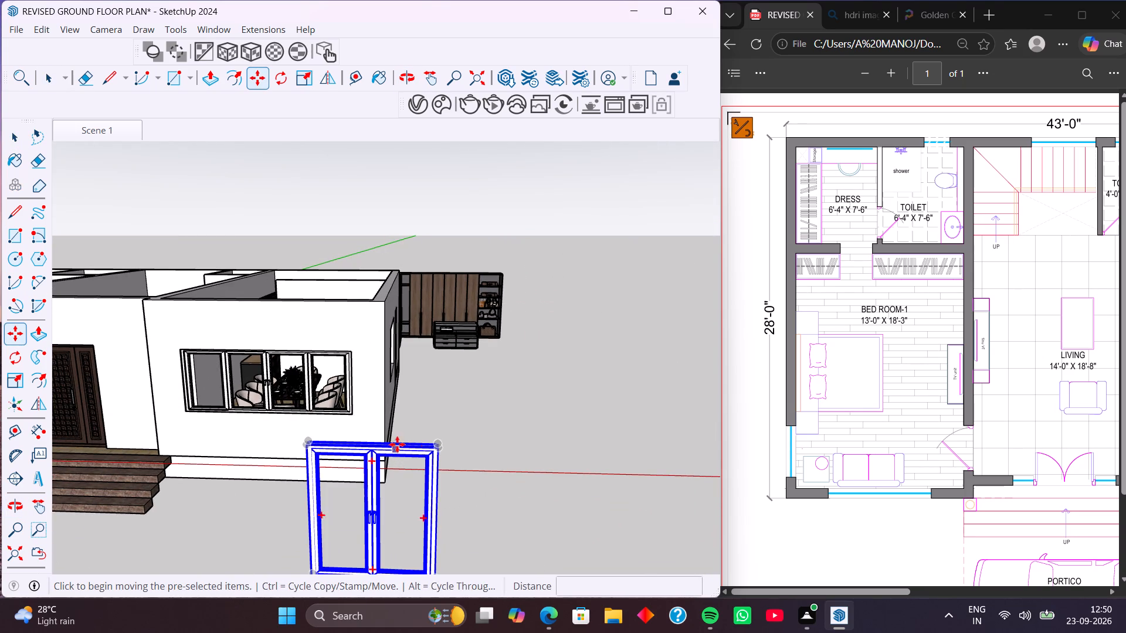
click(308, 442)
scroll(358, 363, down, 5)
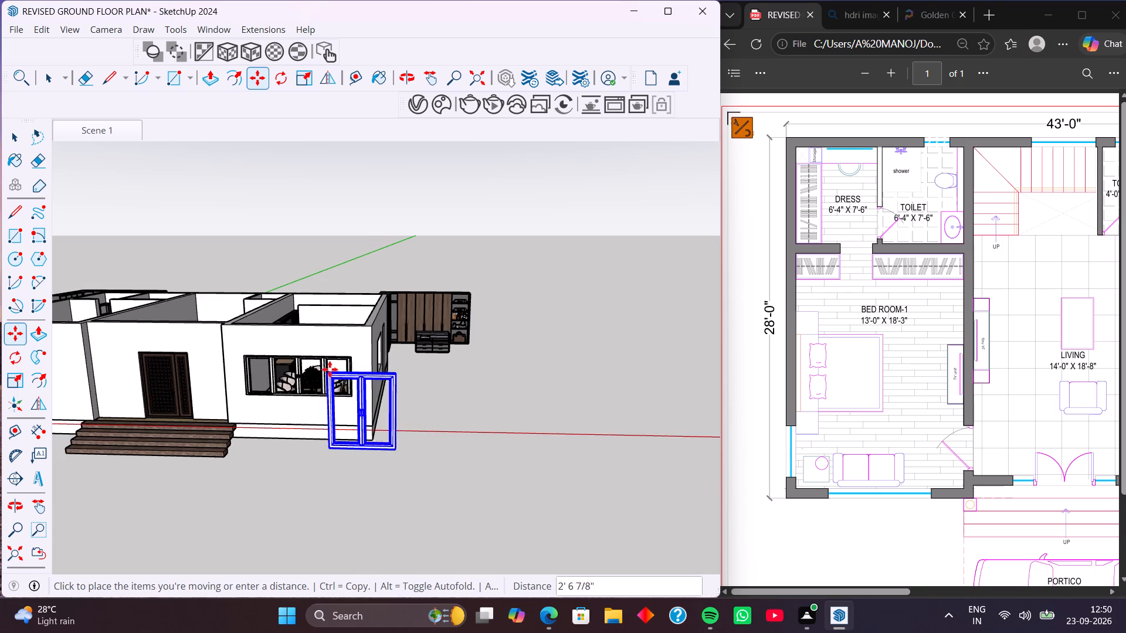
scroll(330, 369, down, 4)
shift+middle_drag(306, 356, 452, 467)
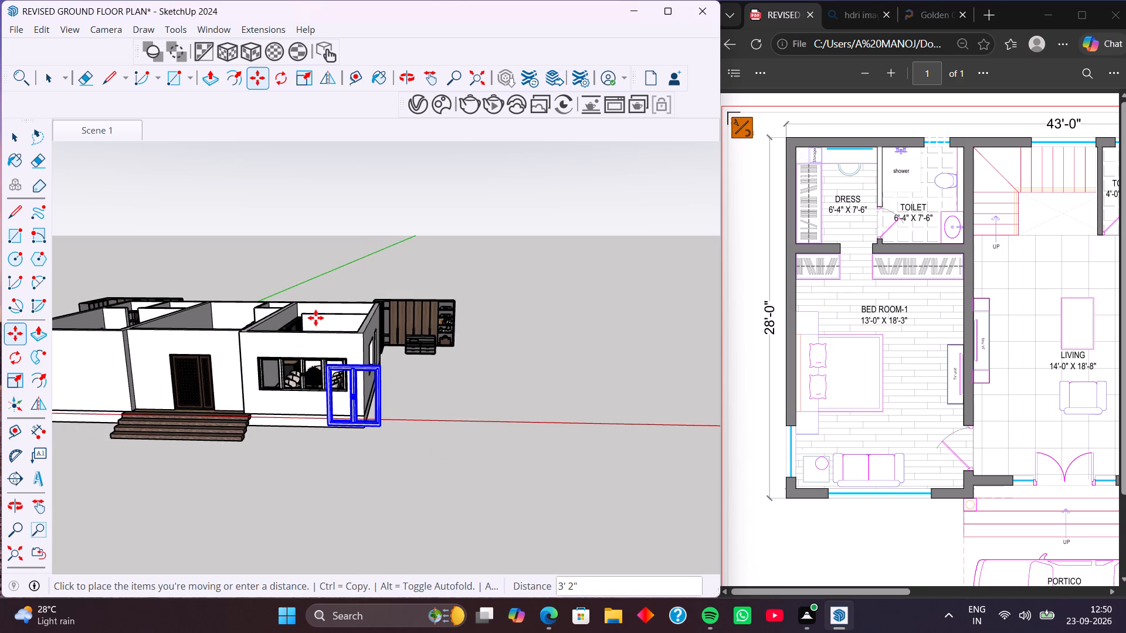
scroll(273, 431, down, 4)
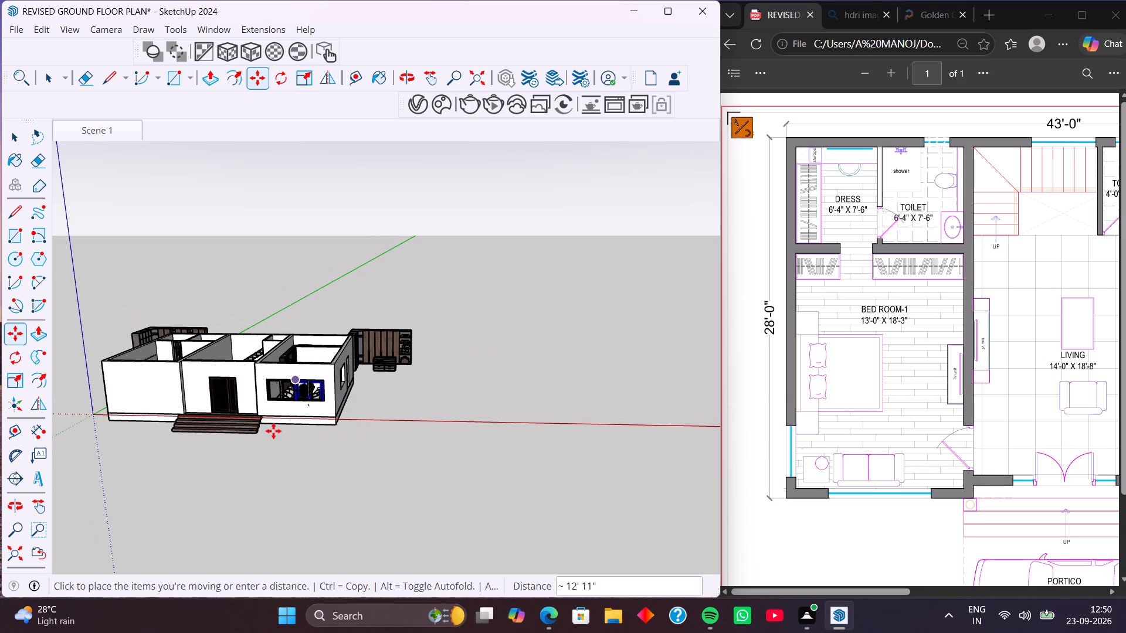
middle_drag(223, 359, 371, 444)
scroll(406, 416, up, 2)
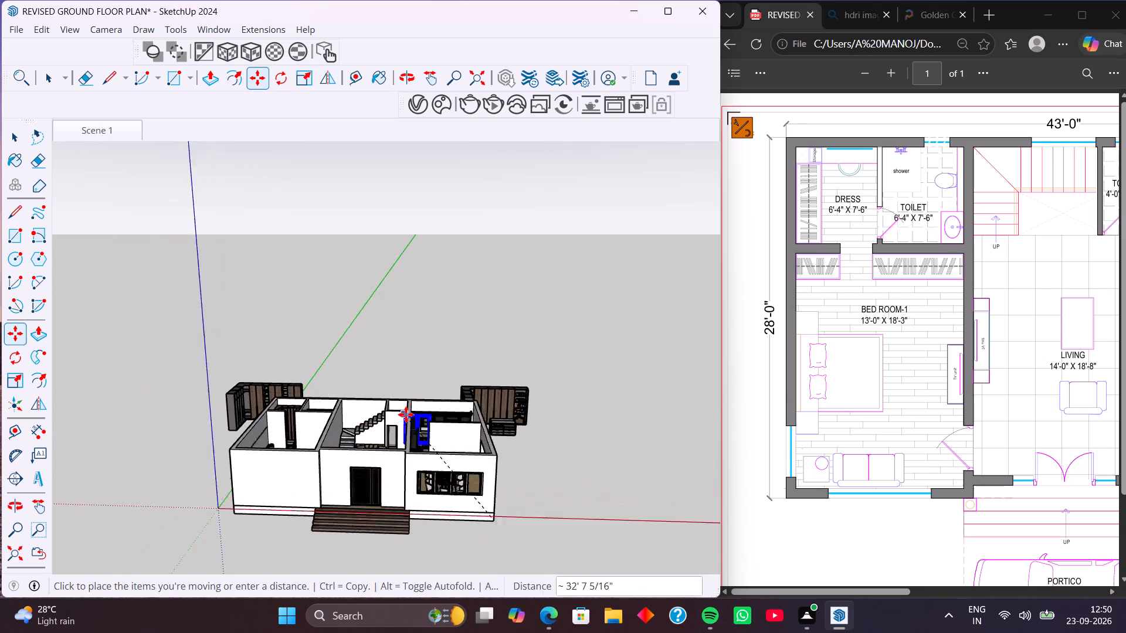
scroll(406, 414, up, 4)
middle_drag(221, 435, 359, 433)
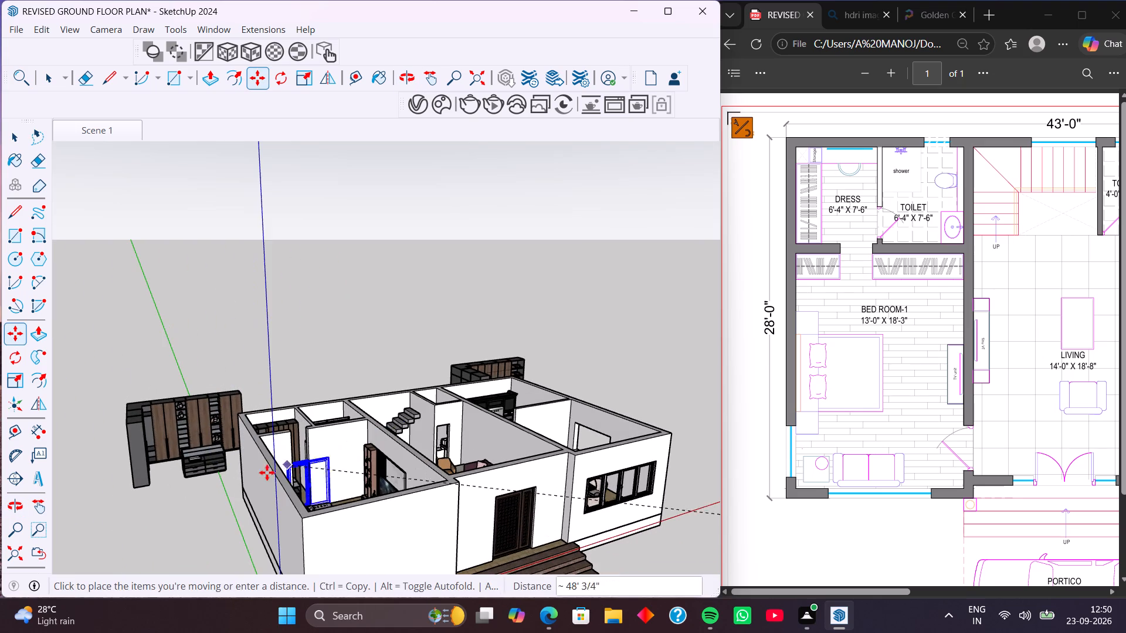
middle_drag(308, 471, 152, 475)
middle_drag(313, 484, 148, 466)
middle_drag(362, 477, 177, 464)
click(218, 492)
middle_drag(293, 520, 289, 520)
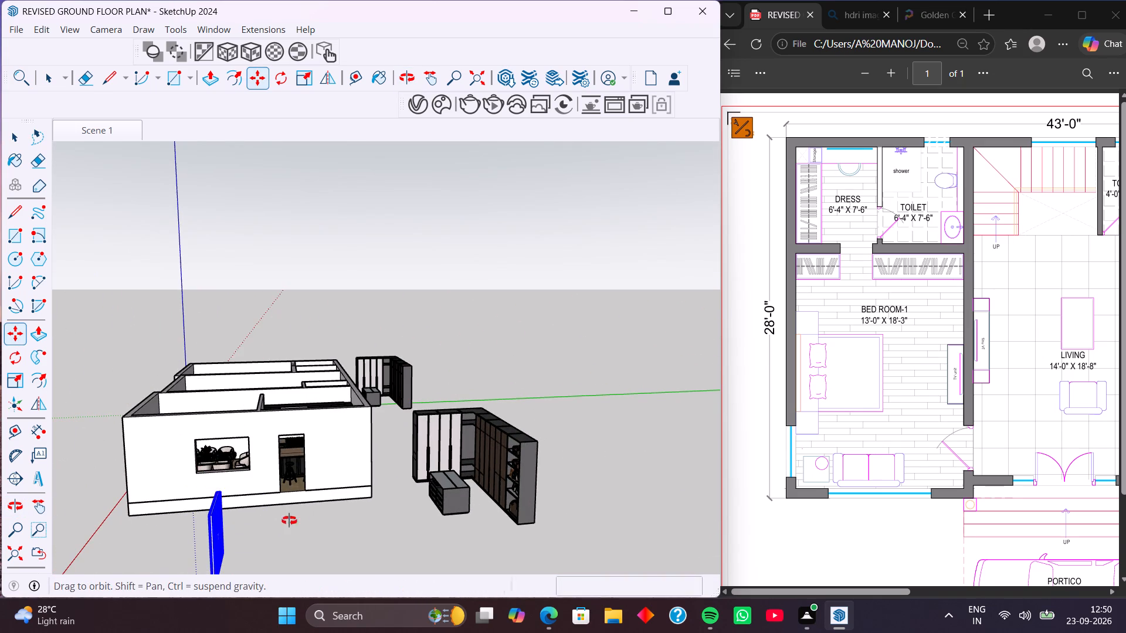
middle_drag(289, 520, 240, 511)
middle_drag(222, 505, 263, 433)
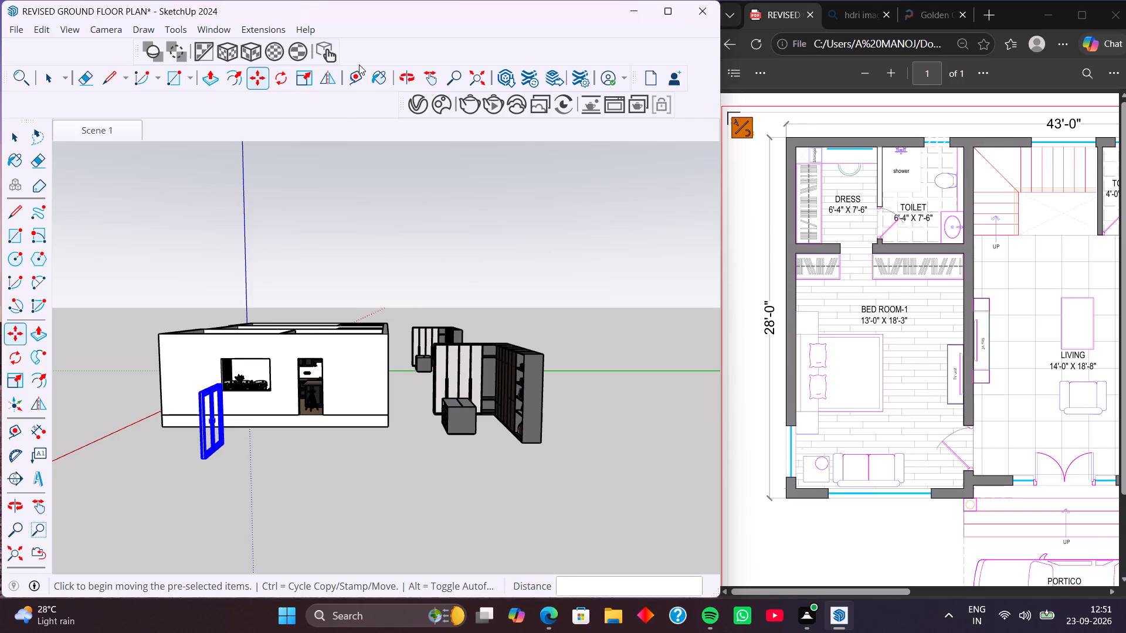
key(space)
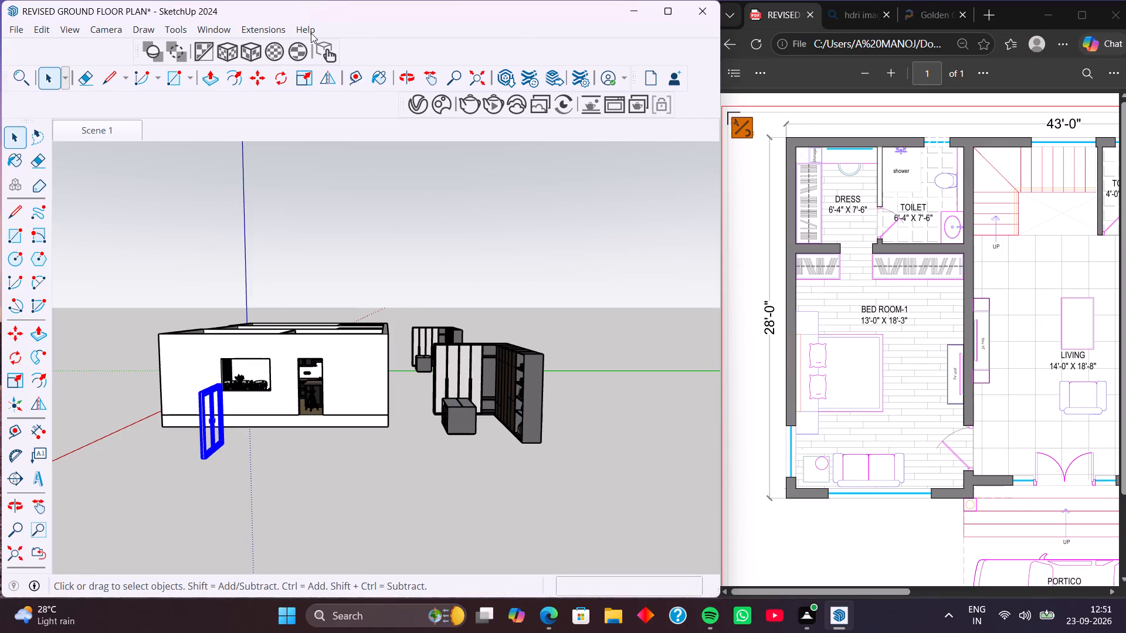
Open the recent model "v ray", saving the changes to REVISED GROUND FLOOR PLAN.
click(311, 33)
click(368, 47)
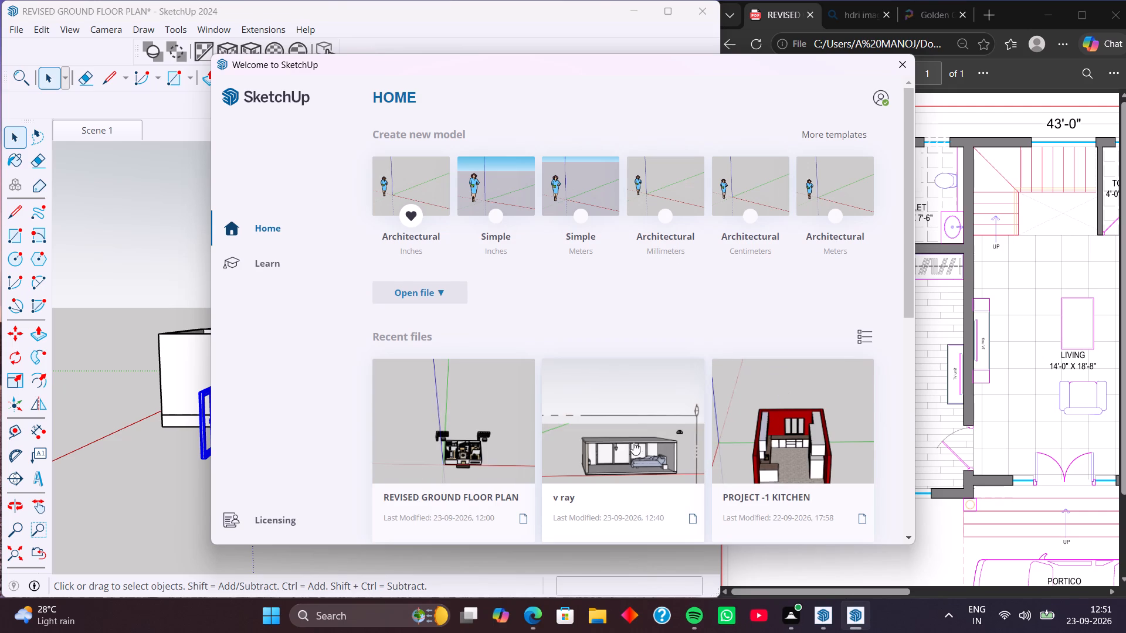
click(630, 457)
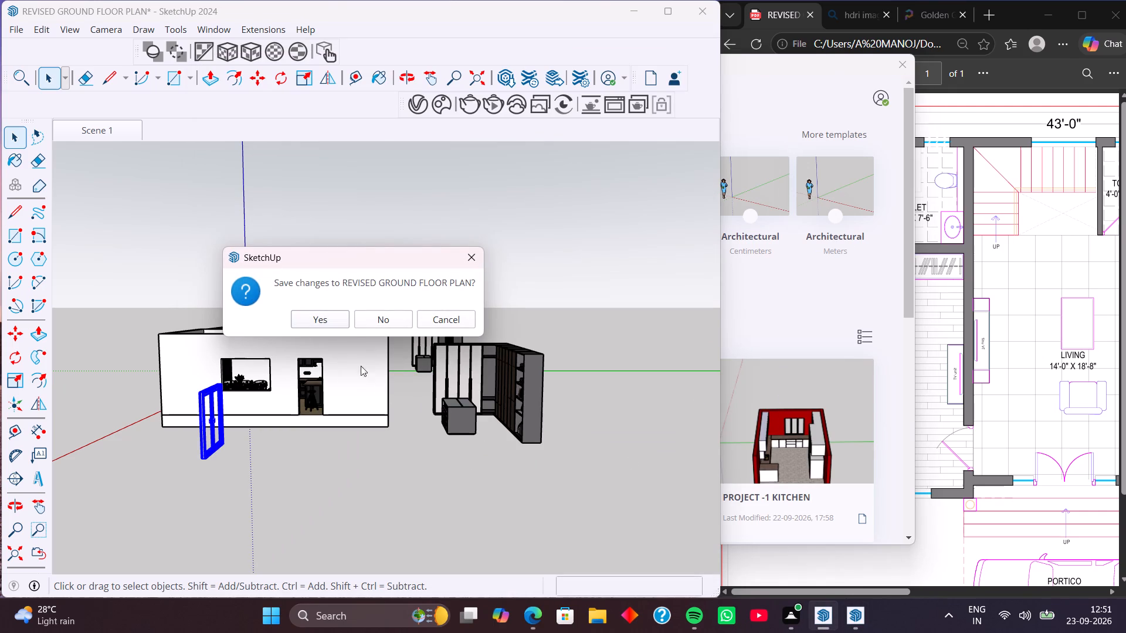
click(340, 321)
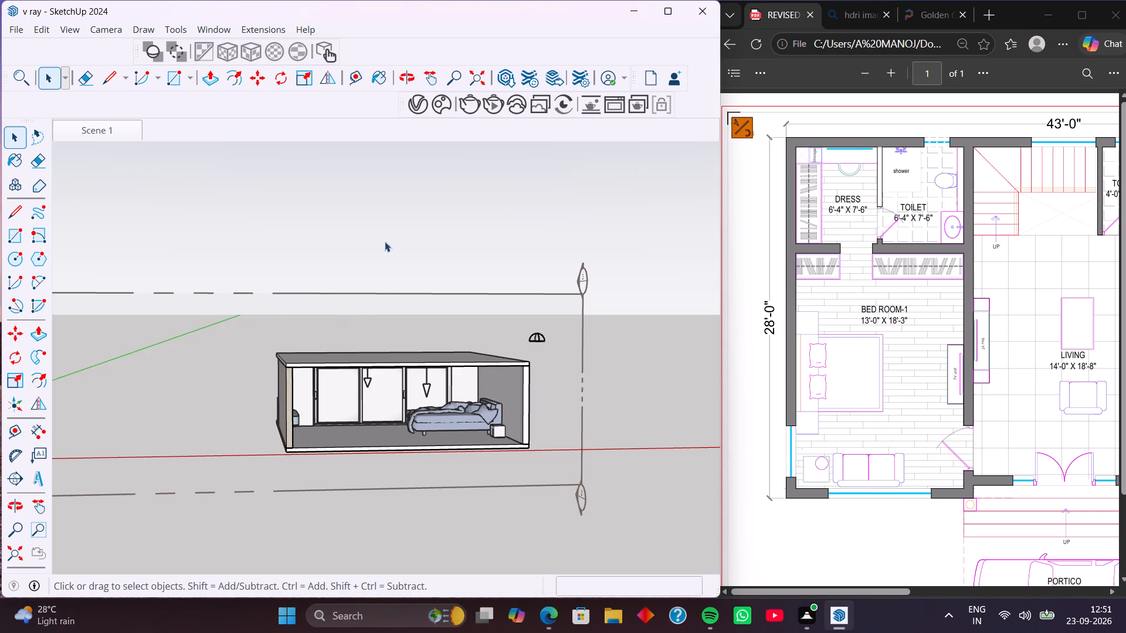
Open the V-Ray render settings and examine the Render Output, Environment and Animation sections along with the extended render parameters.
click(415, 104)
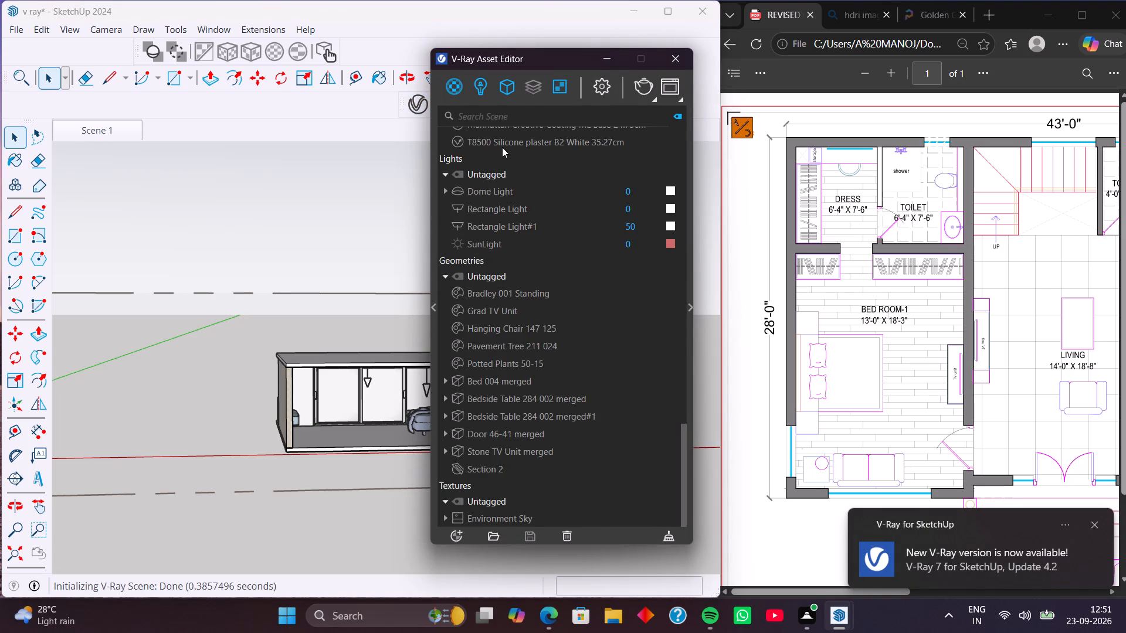
click(603, 85)
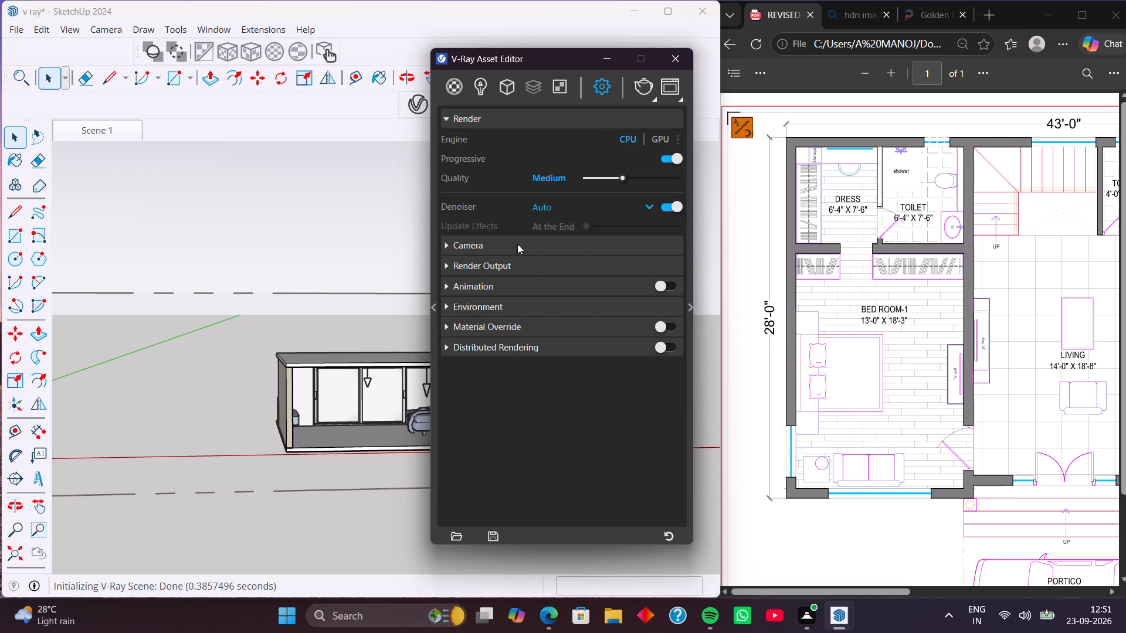
click(530, 263)
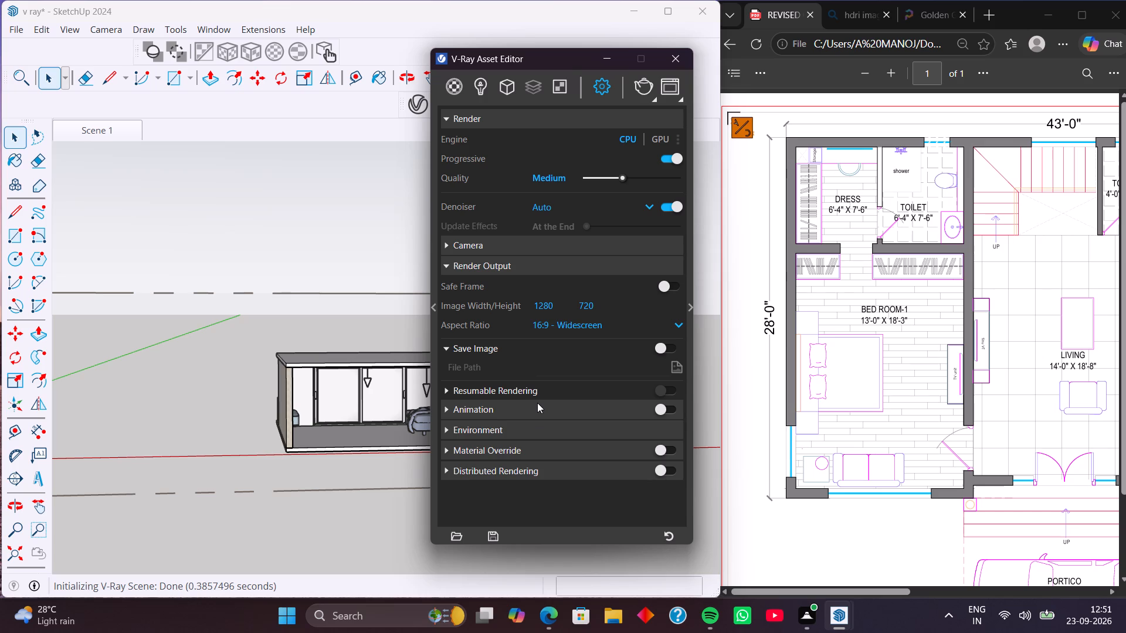
click(526, 430)
scroll(527, 430, down, 4)
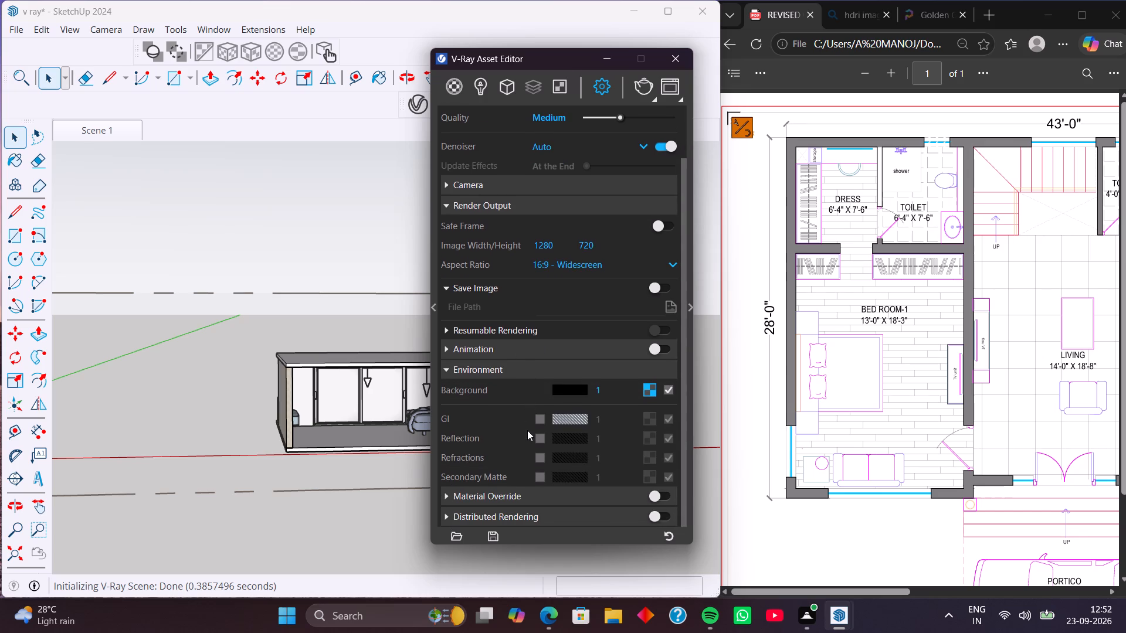
click(494, 349)
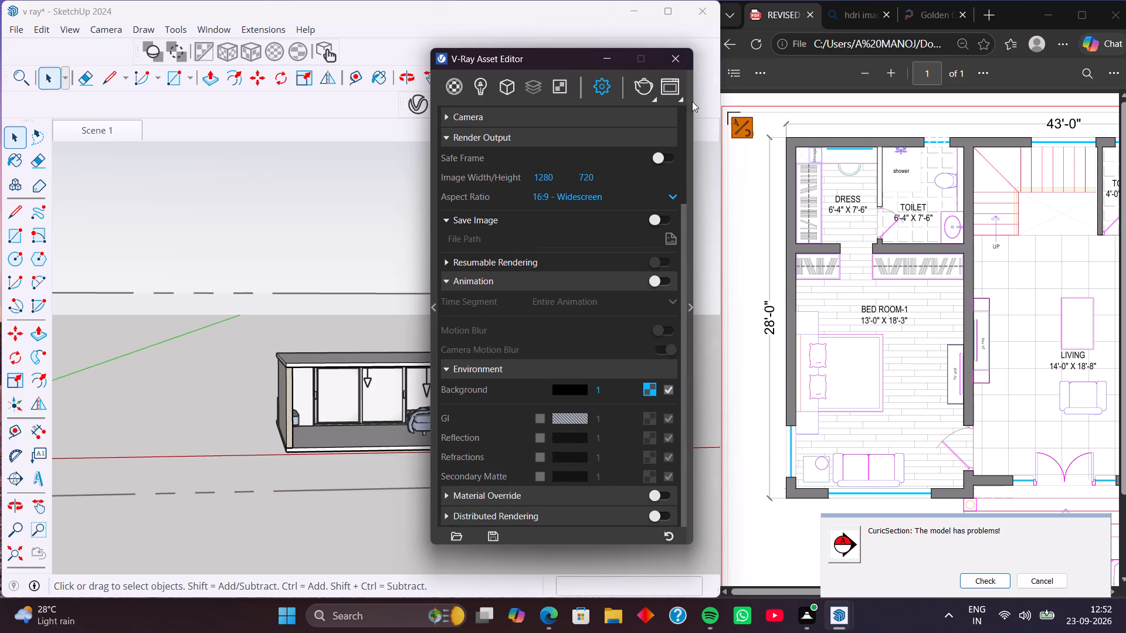
click(688, 307)
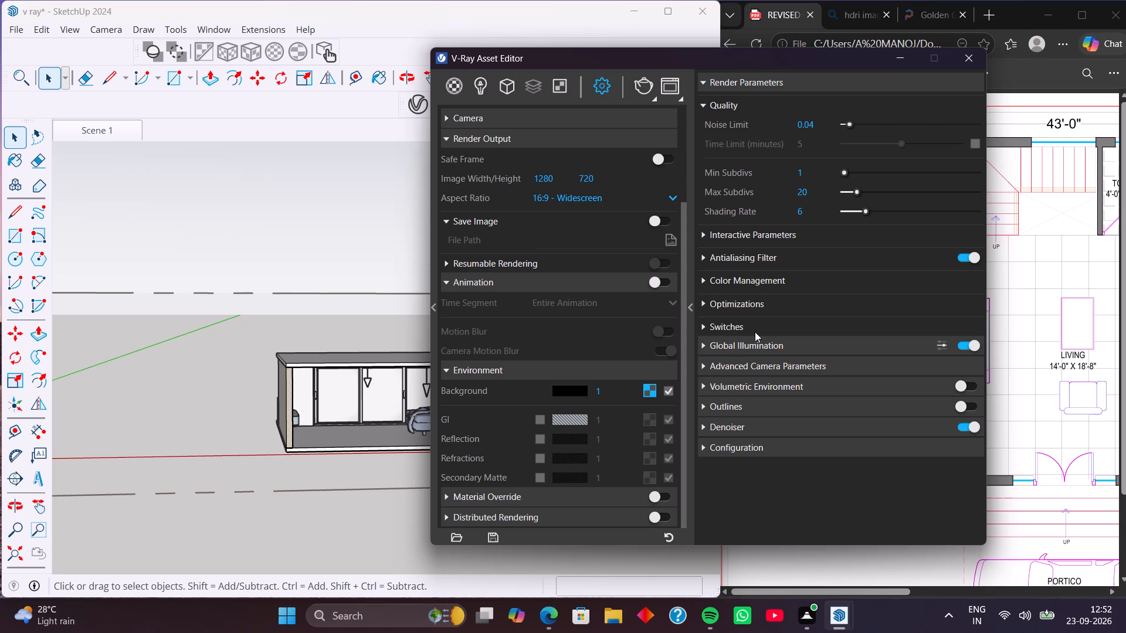
In the Advanced Camera Parameters, set Film Sensitivity (ISO) to 200 and Shutter Speed to 500.
click(785, 372)
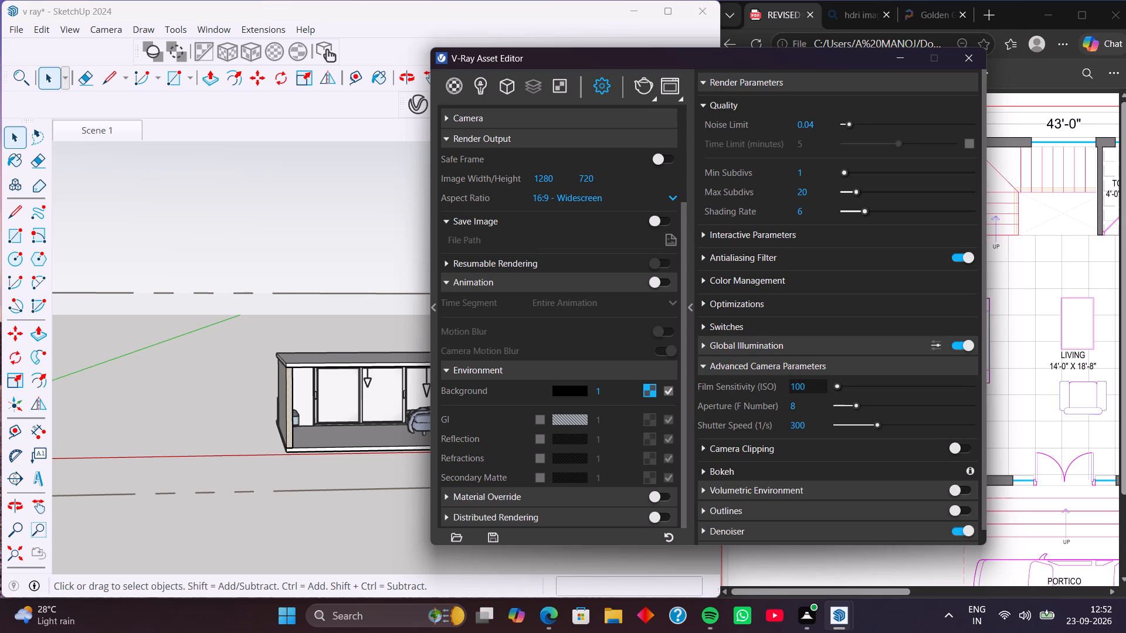
drag(806, 385, 789, 389)
key(2)
text(00)
key(Return)
drag(822, 426, 786, 431)
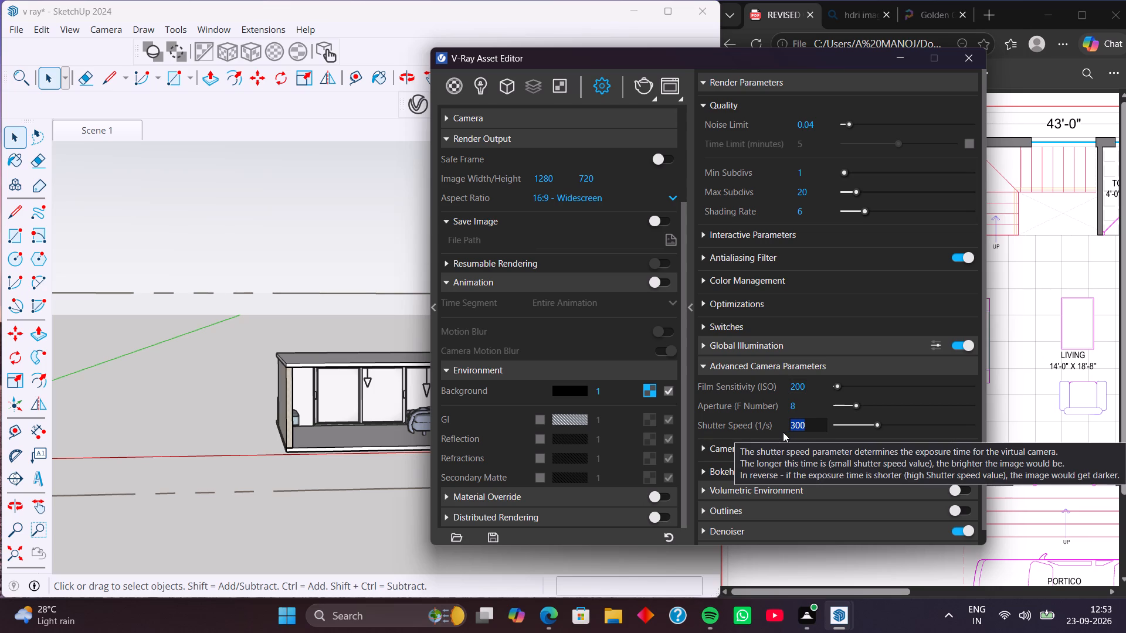
text(500)
key(Return)
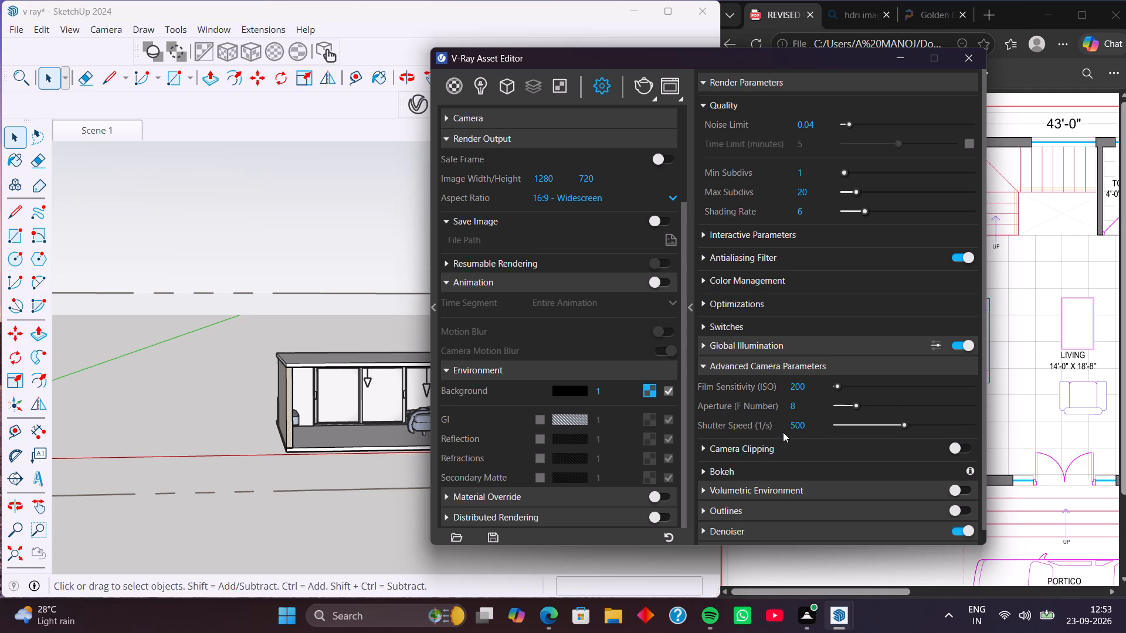
drag(804, 406, 783, 404)
drag(815, 424, 809, 426)
Render the bedroom scene with V-Ray and inspect the rendered image up close.
drag(564, 59, 640, 73)
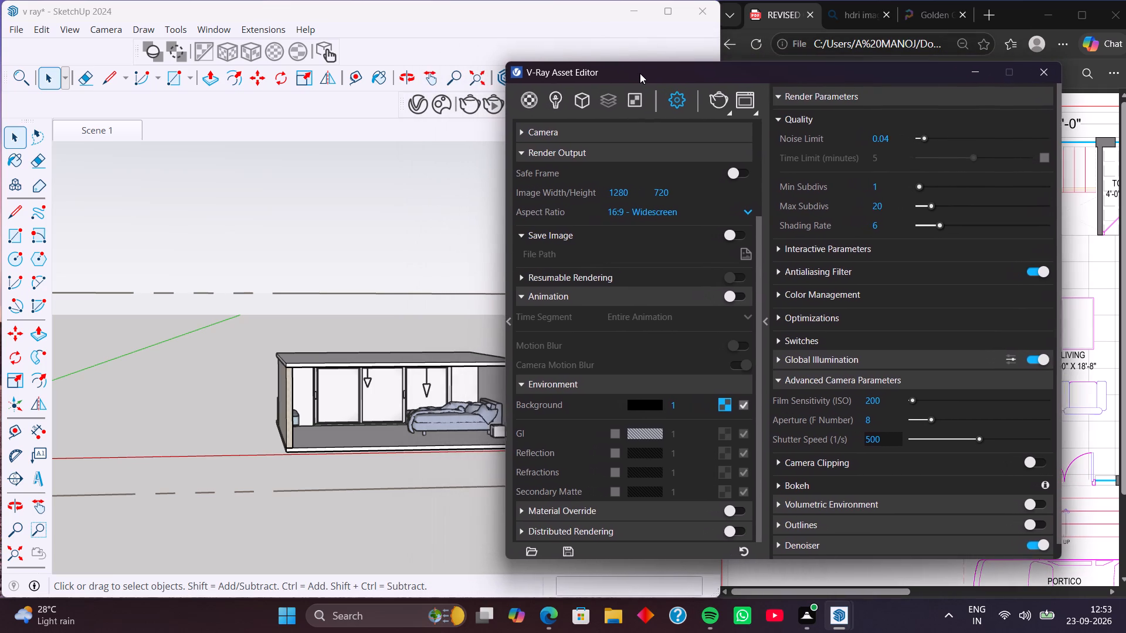
drag(640, 73, 645, 74)
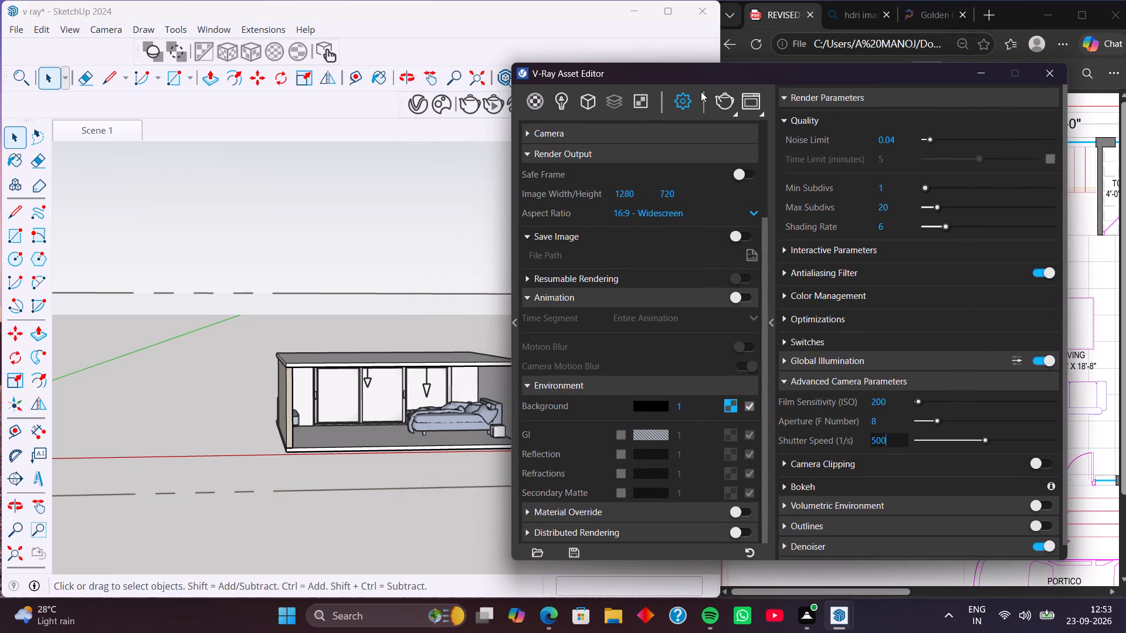
click(722, 101)
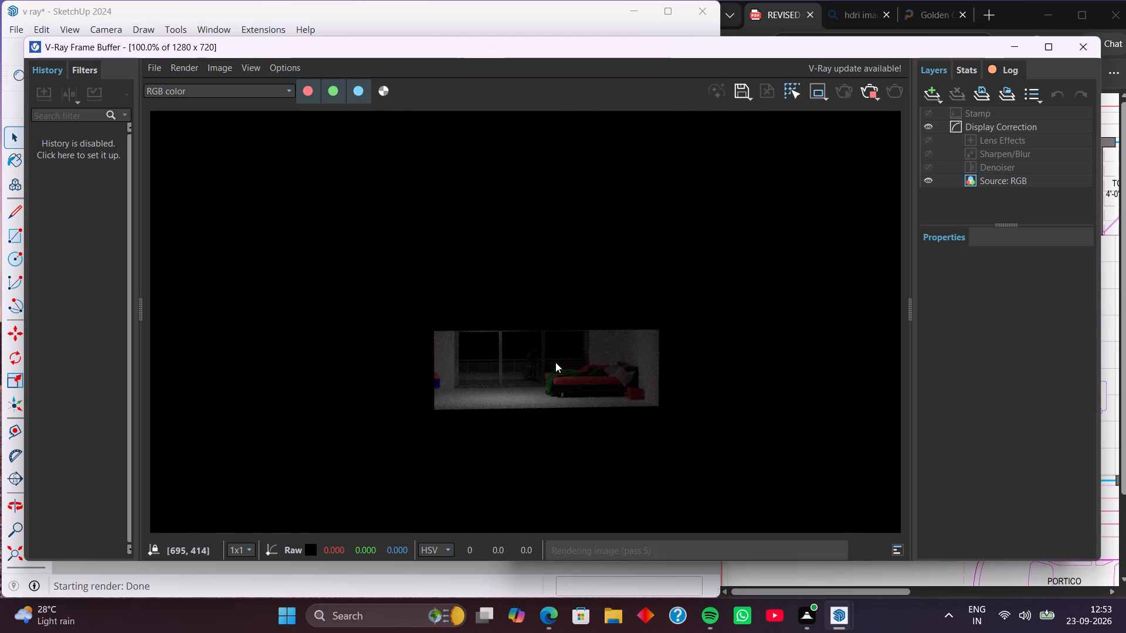
scroll(556, 365, up, 4)
scroll(556, 365, down, 4)
scroll(514, 369, up, 1)
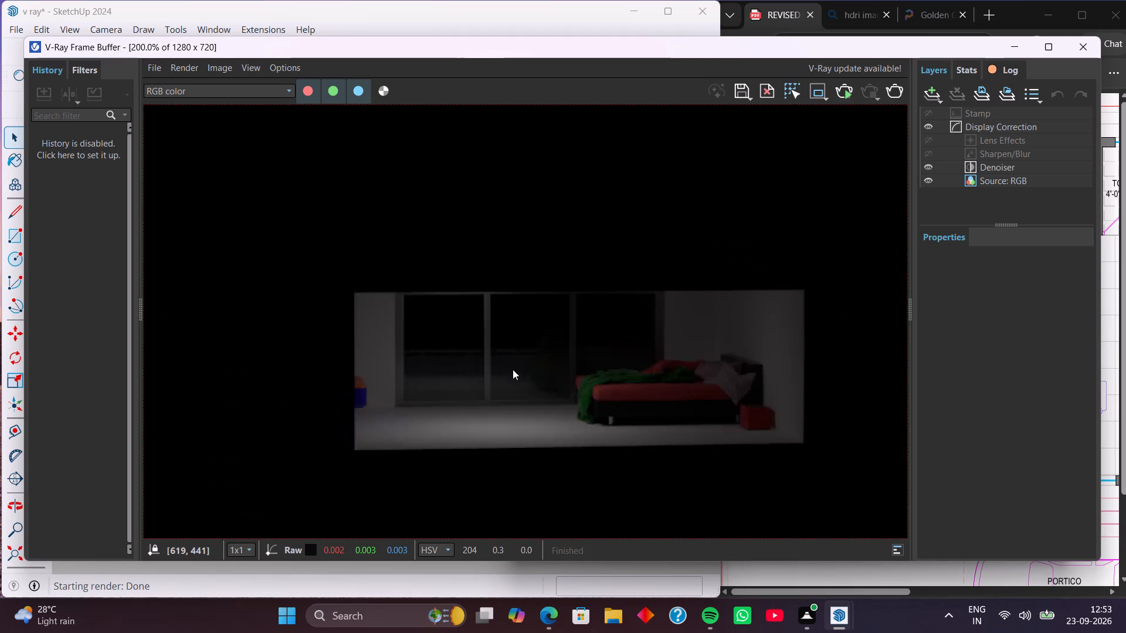
scroll(513, 369, up, 1)
scroll(513, 369, down, 2)
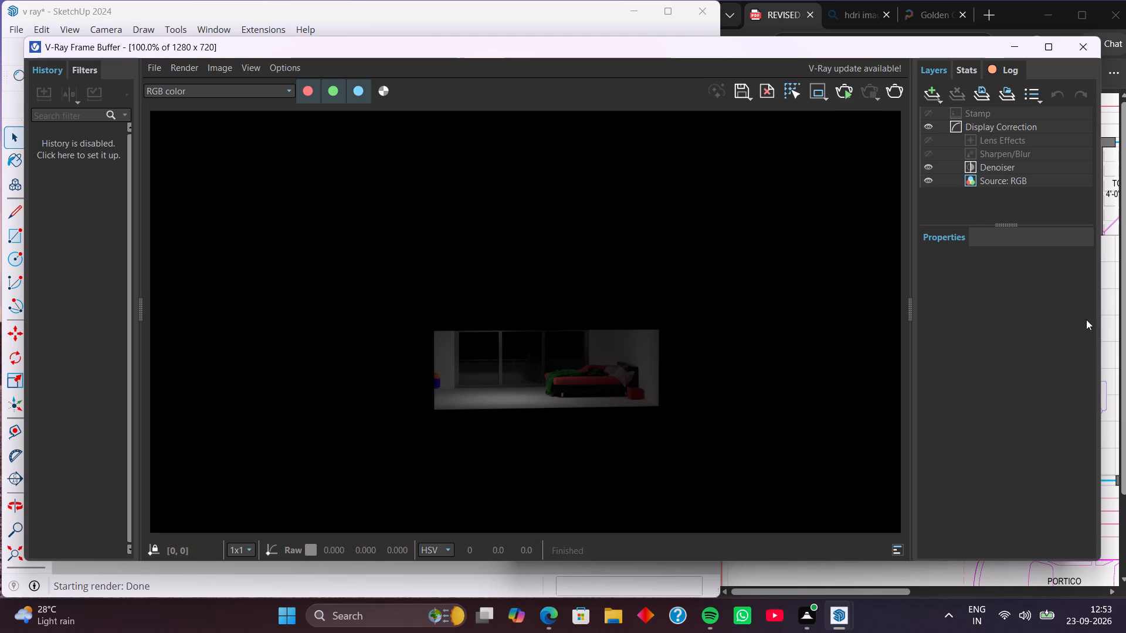
Widen the frame buffer's layers area and narrow its window so the V-Ray Asset Editor is accessible beside it.
drag(908, 308, 872, 309)
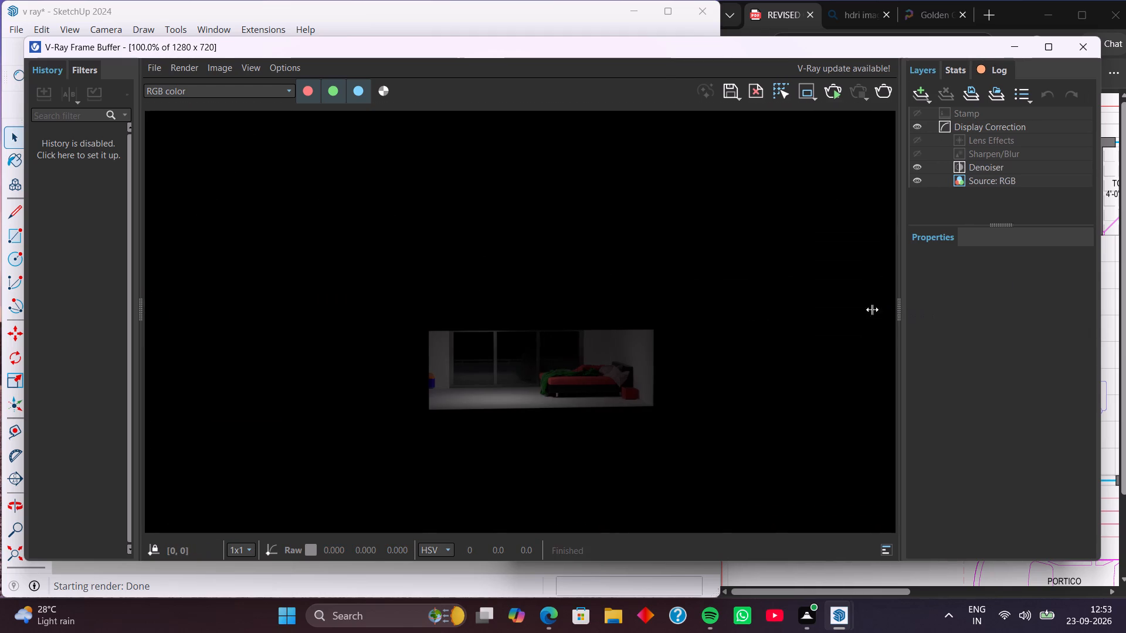
drag(872, 309, 309, 298)
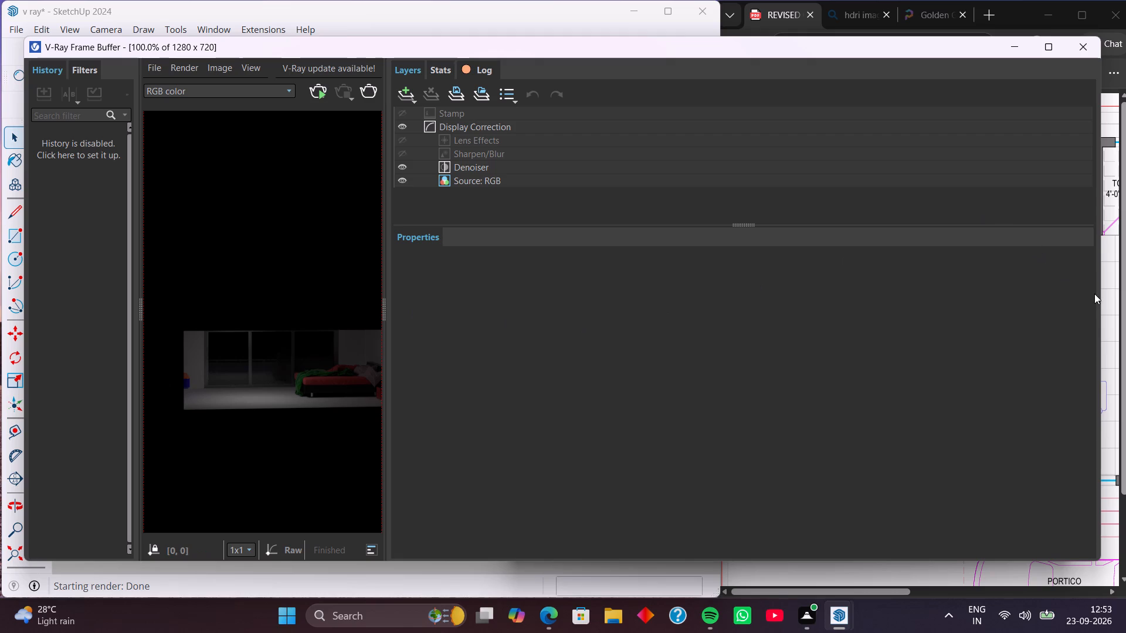
drag(1099, 298, 1046, 302)
drag(1101, 244, 602, 248)
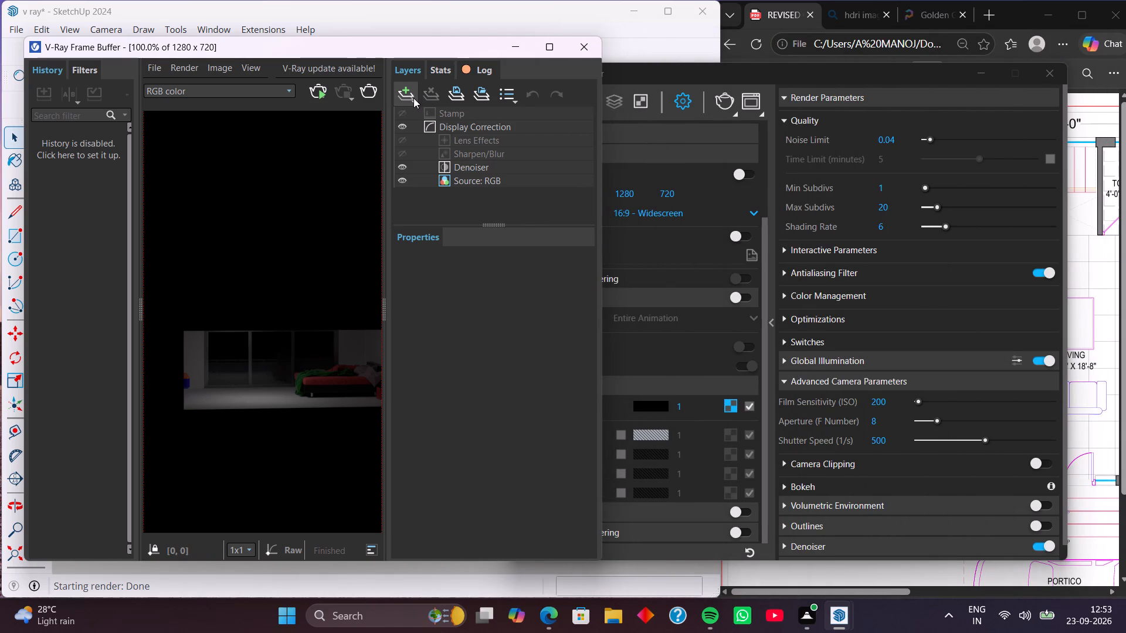
Add a White Balance correction layer to the render and adjust its temperature to about 6469.
click(405, 89)
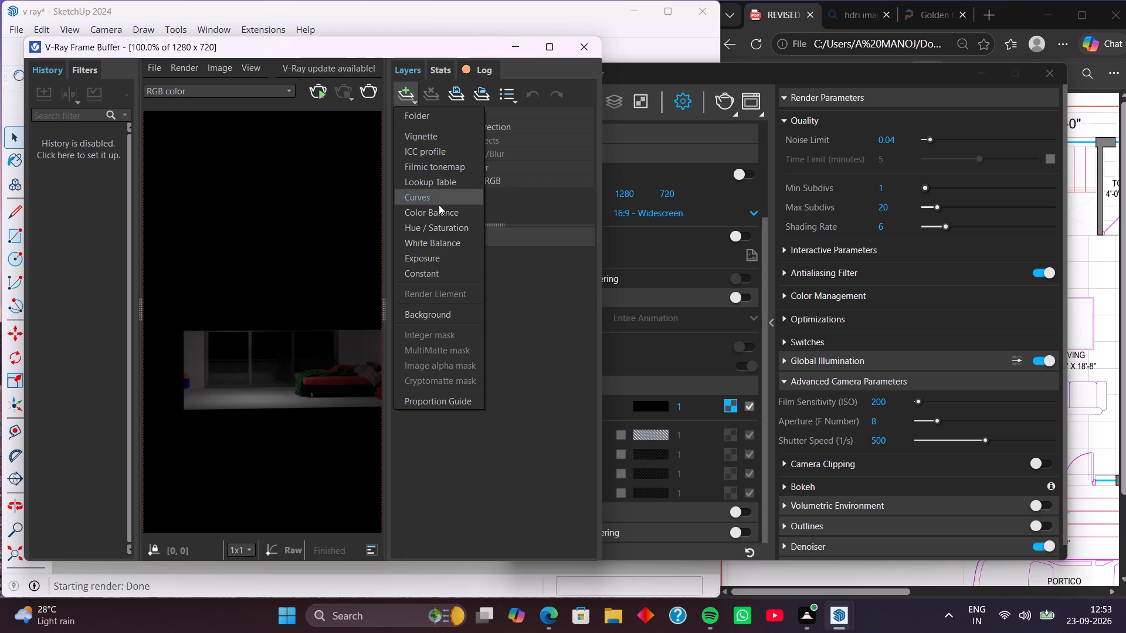
click(448, 239)
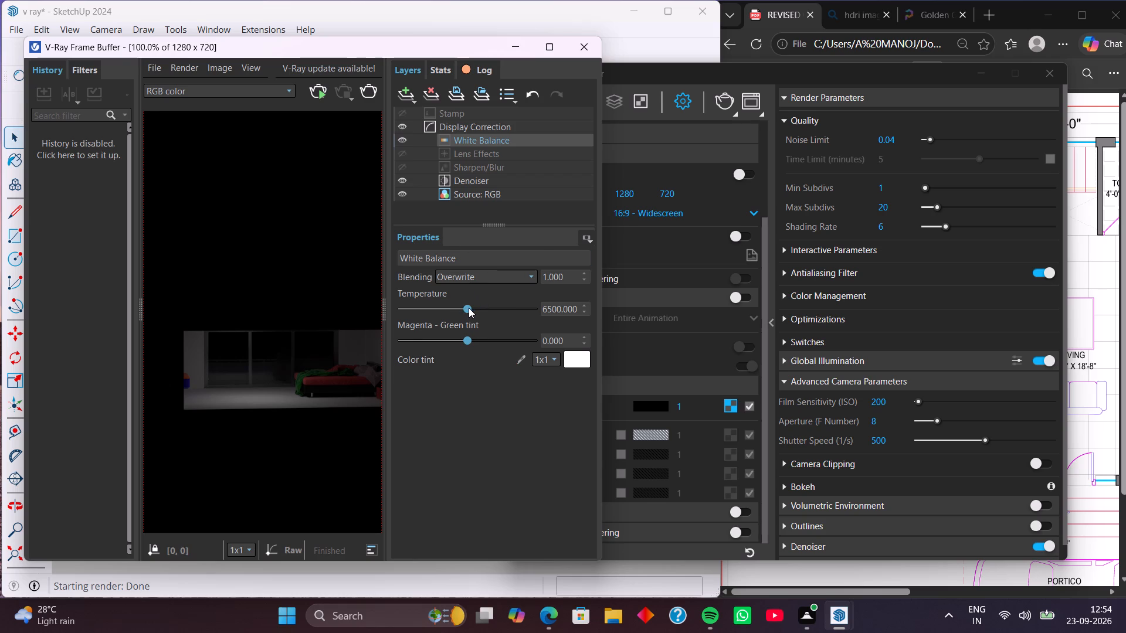
drag(466, 308, 518, 312)
drag(518, 312, 467, 315)
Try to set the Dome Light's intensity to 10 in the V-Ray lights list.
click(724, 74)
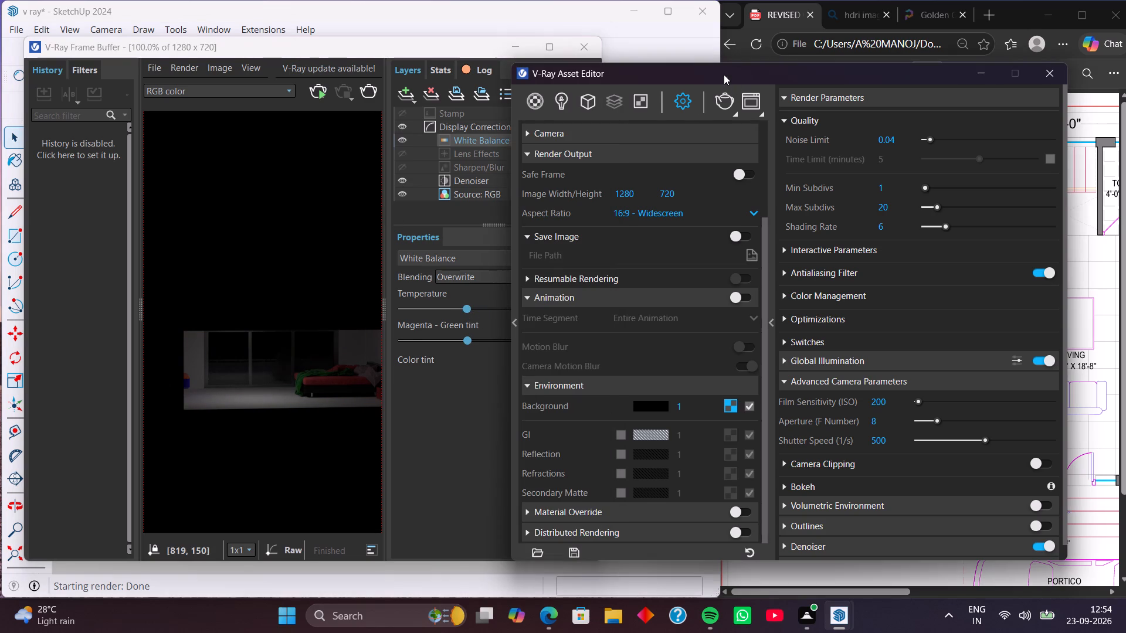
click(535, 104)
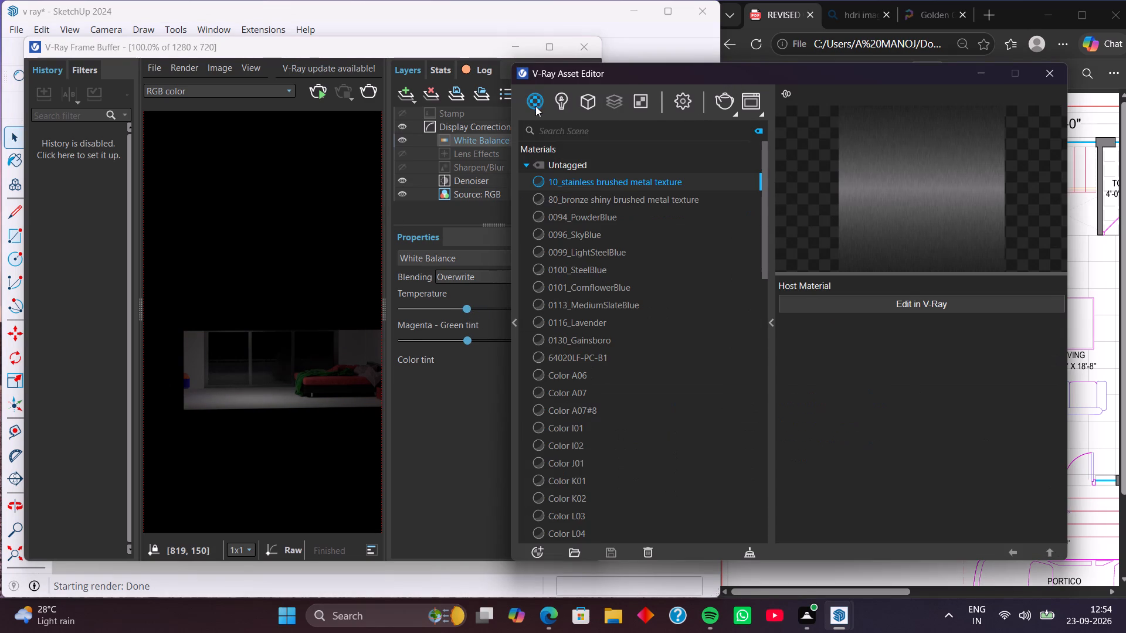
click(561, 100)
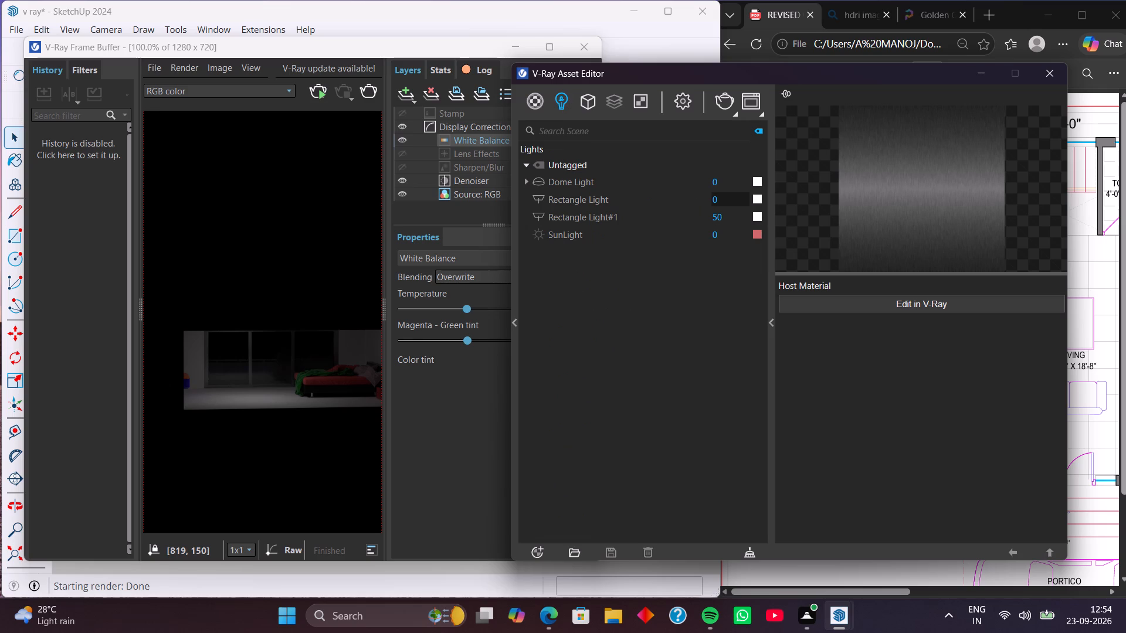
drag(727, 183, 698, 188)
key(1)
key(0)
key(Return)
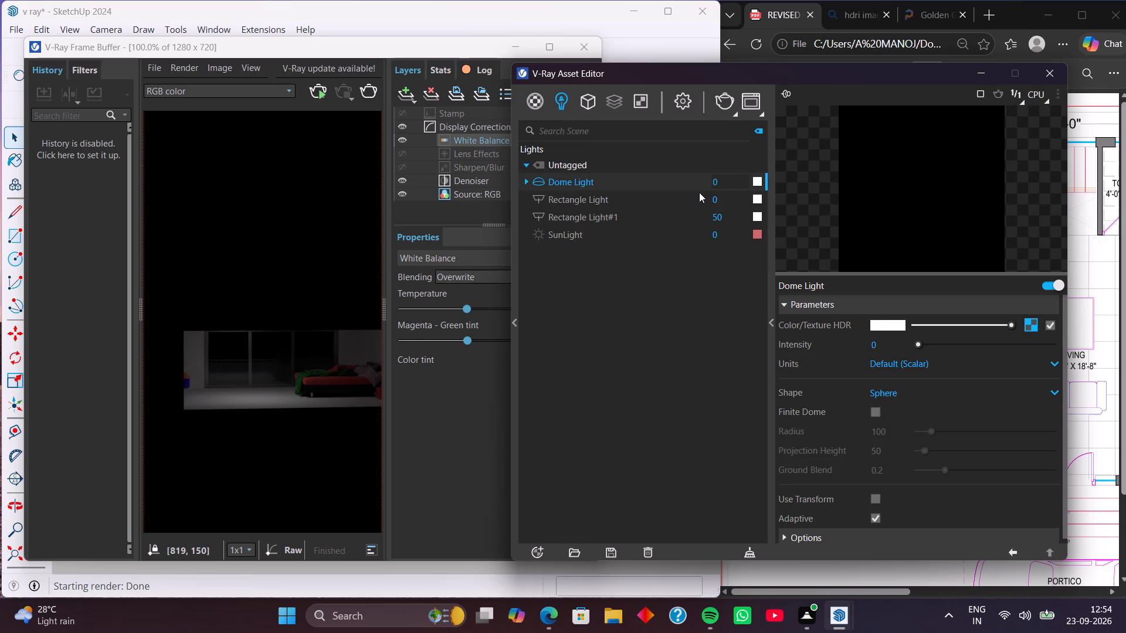
Render the bedroom scene again with V-Ray.
click(734, 103)
click(726, 103)
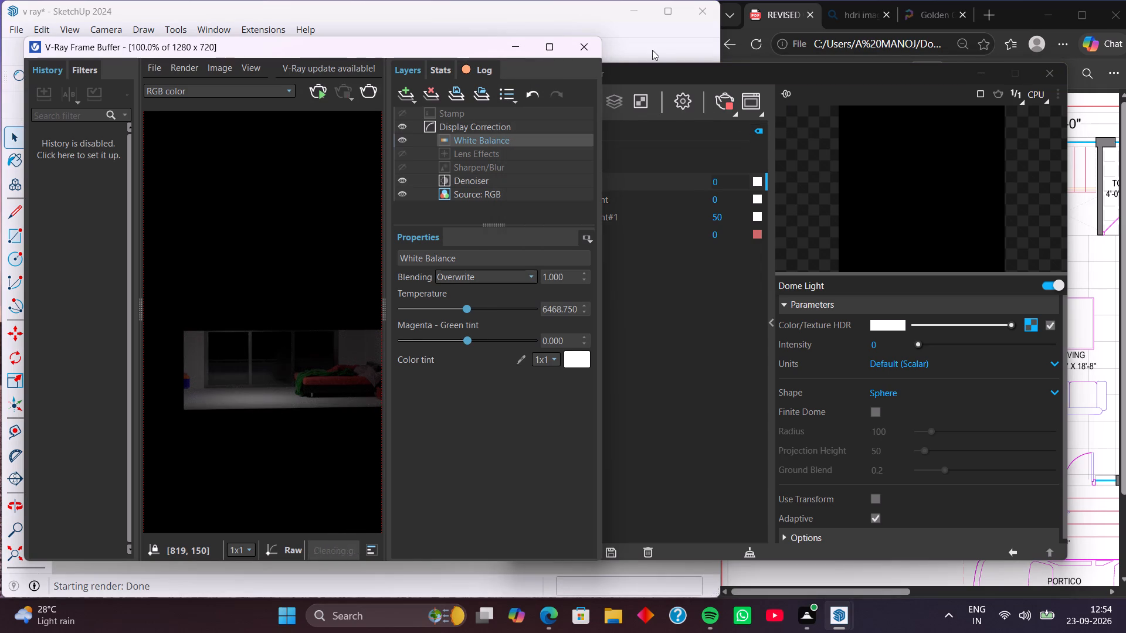
Move the frame buffer aside, zoom the model view in on the bedroom and its ceiling lights, and bring the frame buffer back.
drag(352, 49, 263, 318)
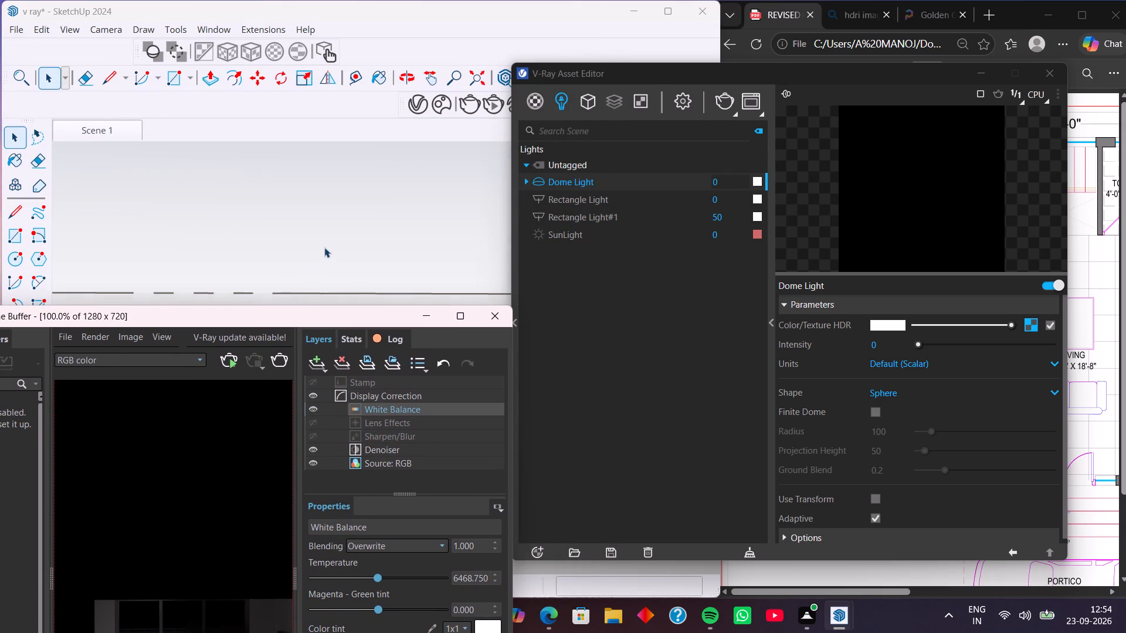
scroll(328, 250, down, 17)
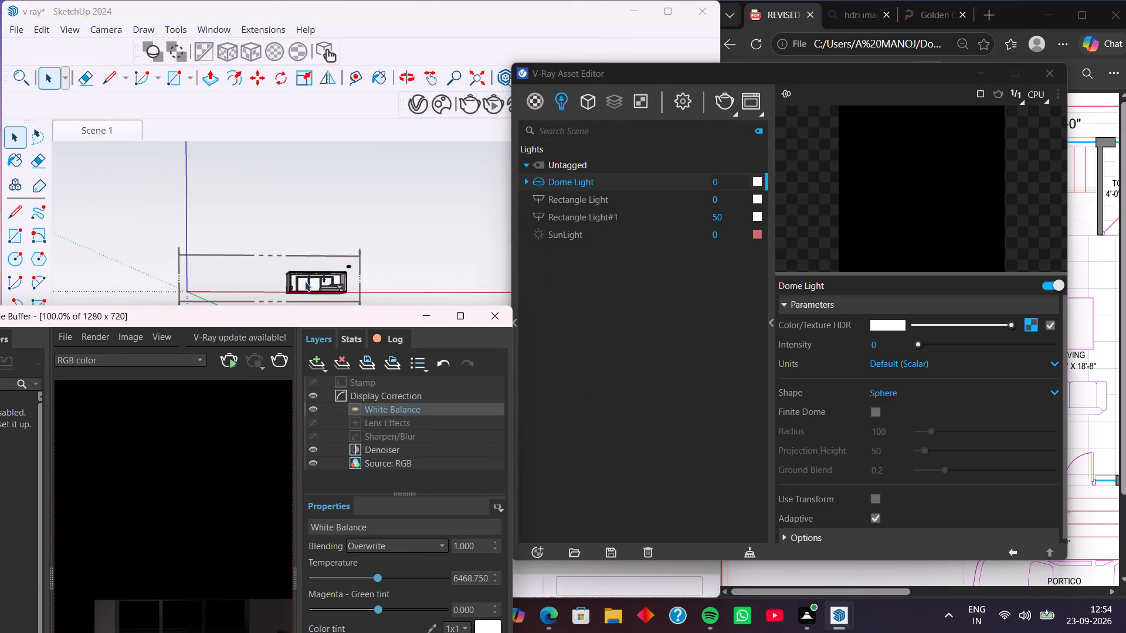
scroll(306, 281, up, 13)
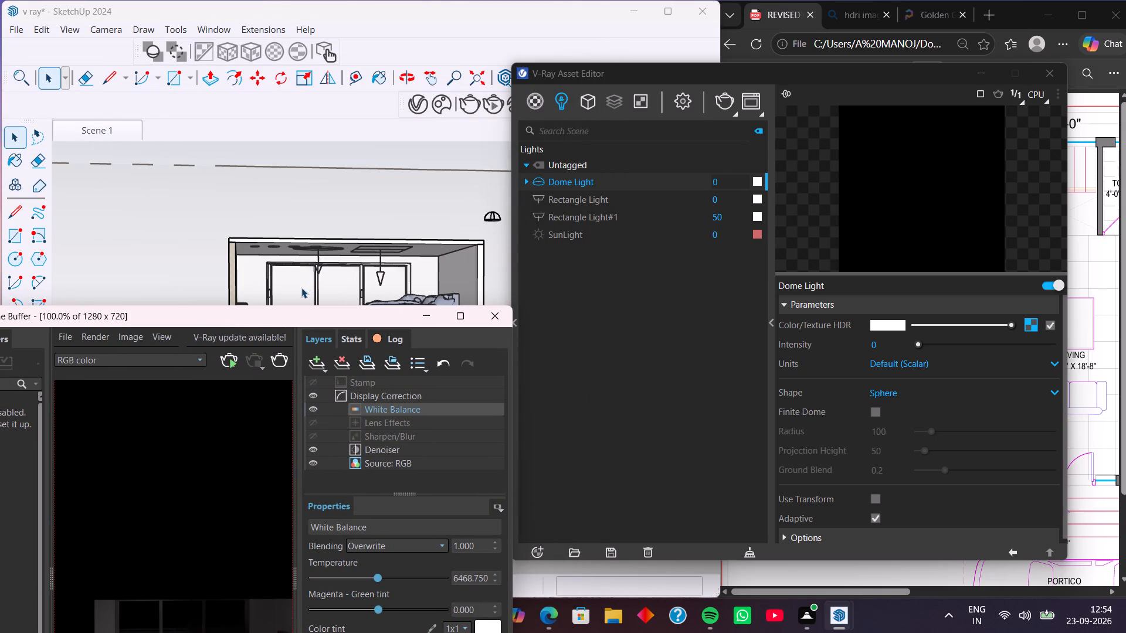
scroll(301, 288, up, 5)
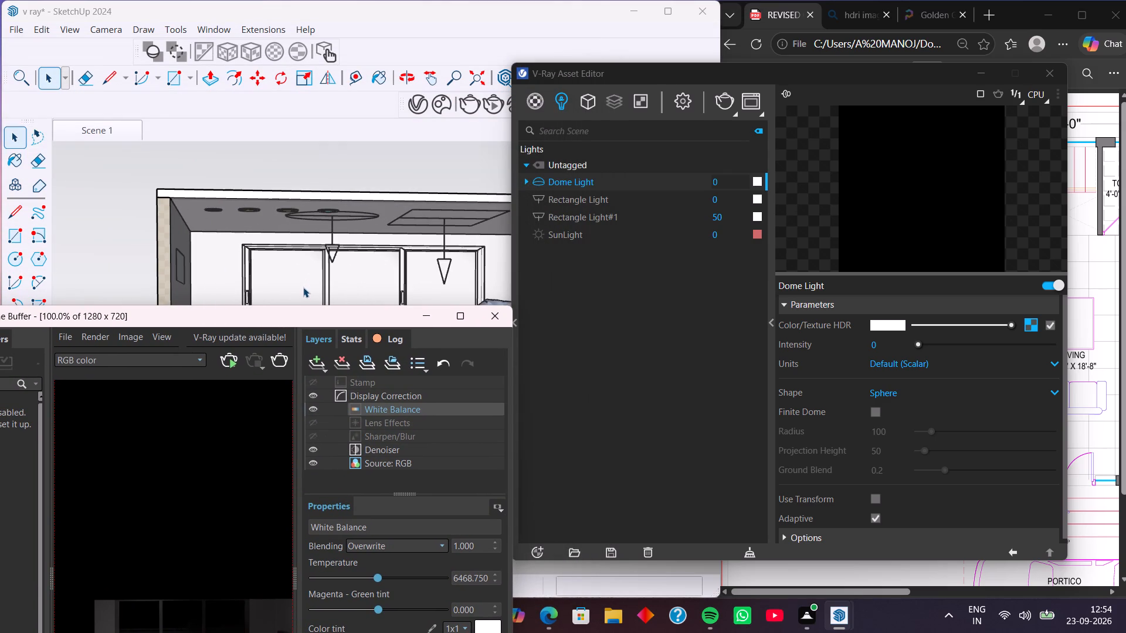
scroll(303, 287, up, 1)
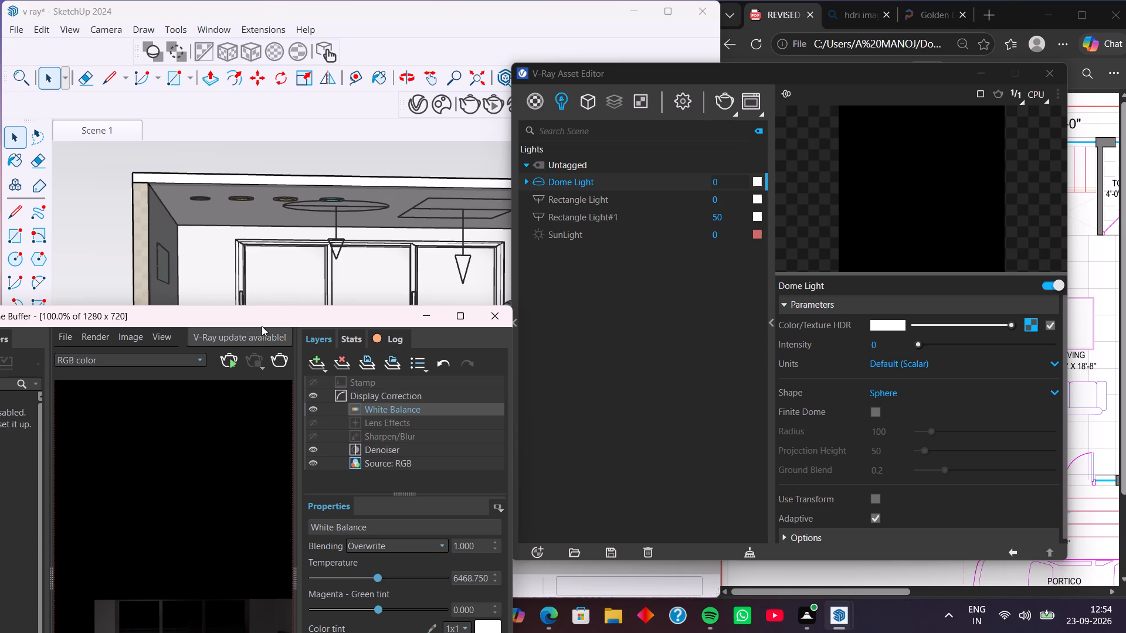
drag(257, 315, 289, 153)
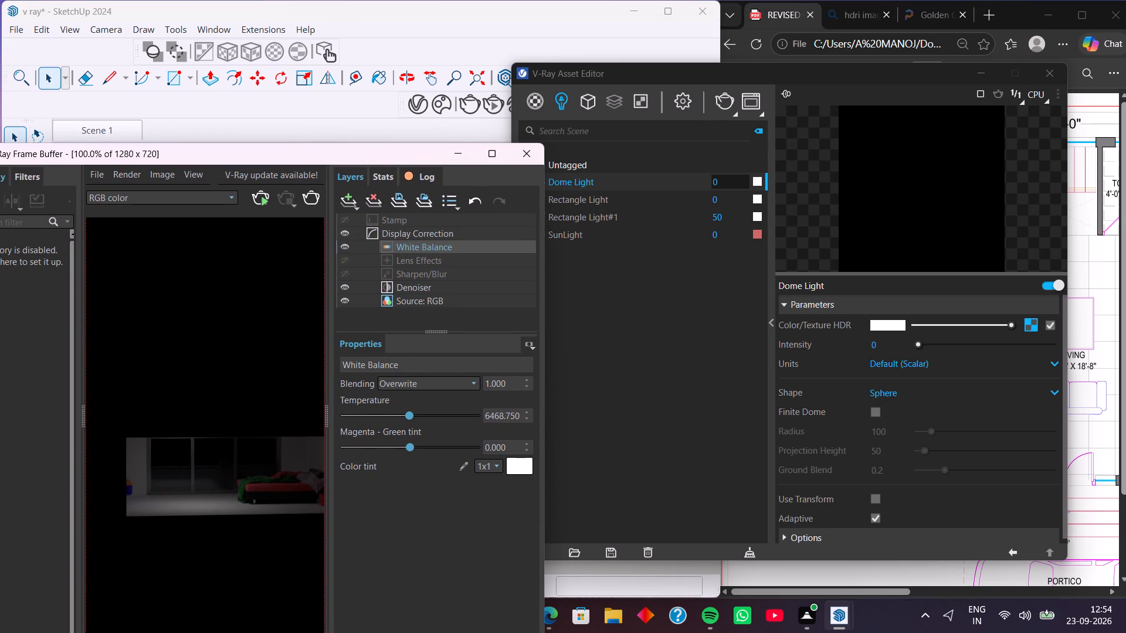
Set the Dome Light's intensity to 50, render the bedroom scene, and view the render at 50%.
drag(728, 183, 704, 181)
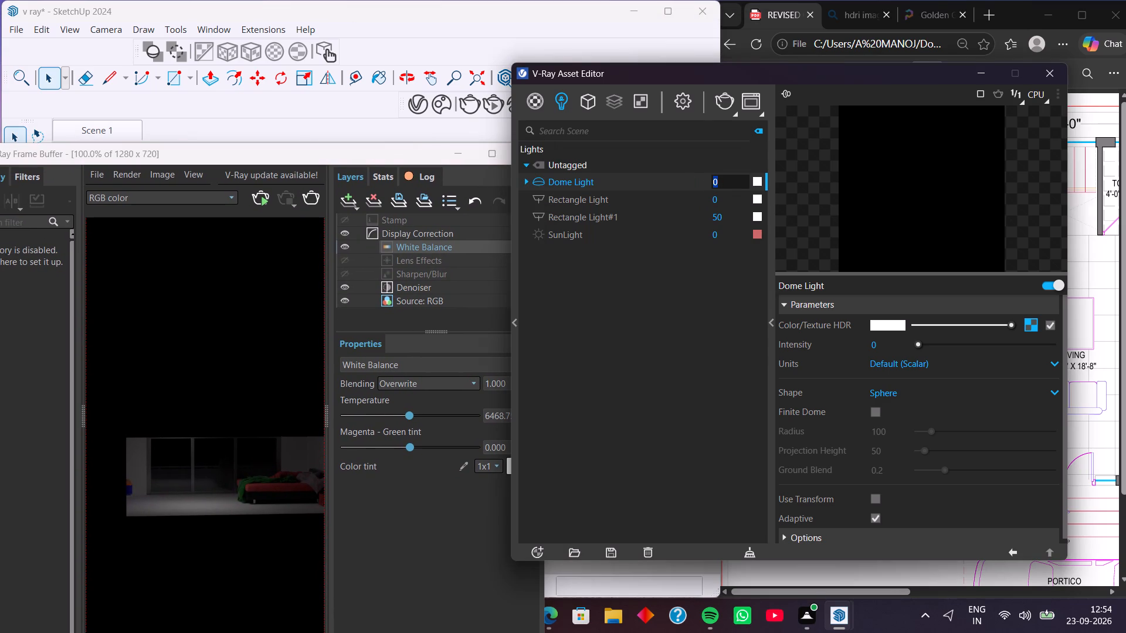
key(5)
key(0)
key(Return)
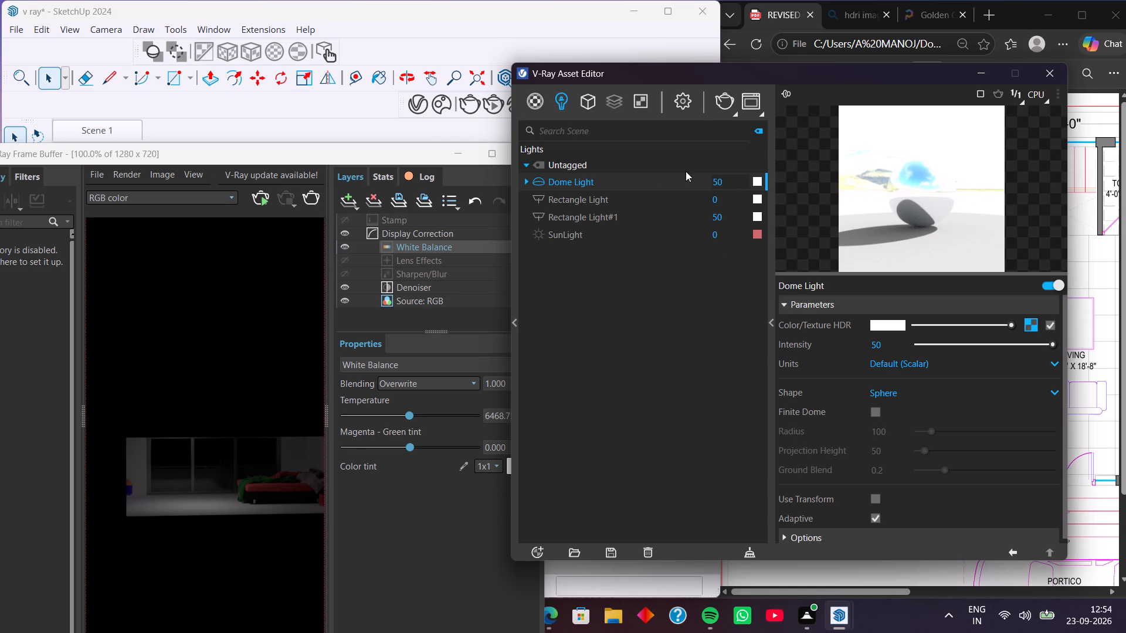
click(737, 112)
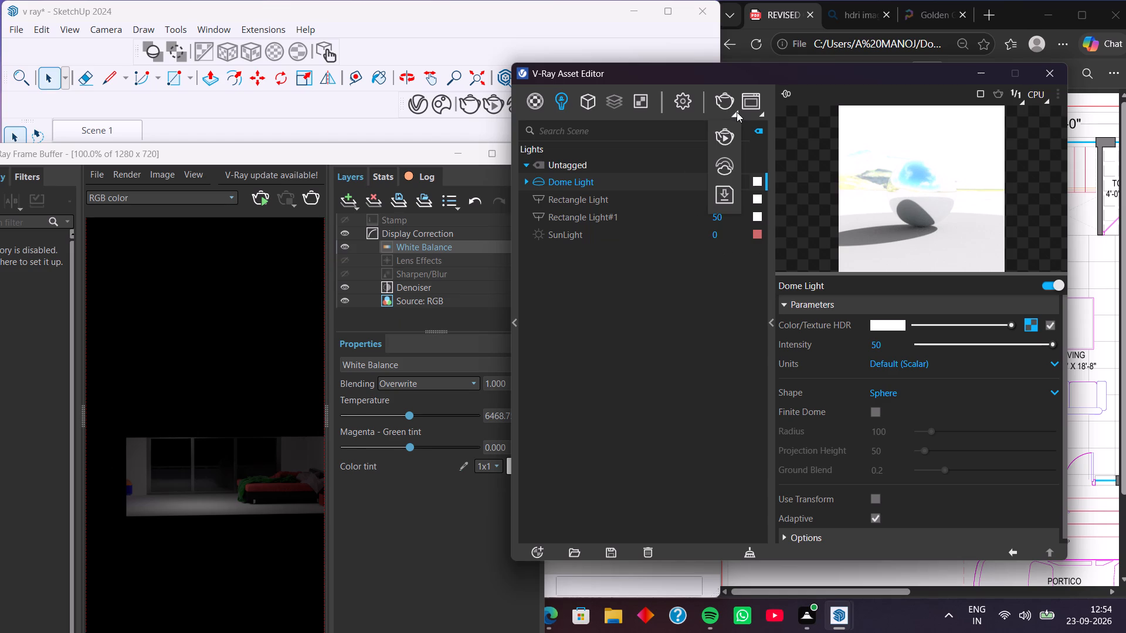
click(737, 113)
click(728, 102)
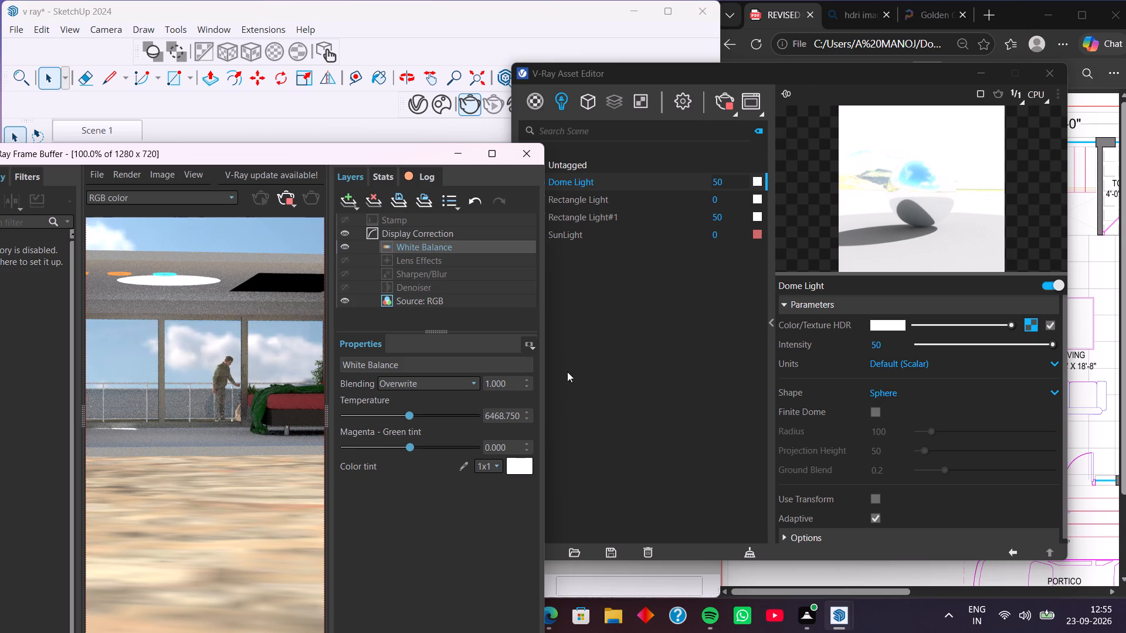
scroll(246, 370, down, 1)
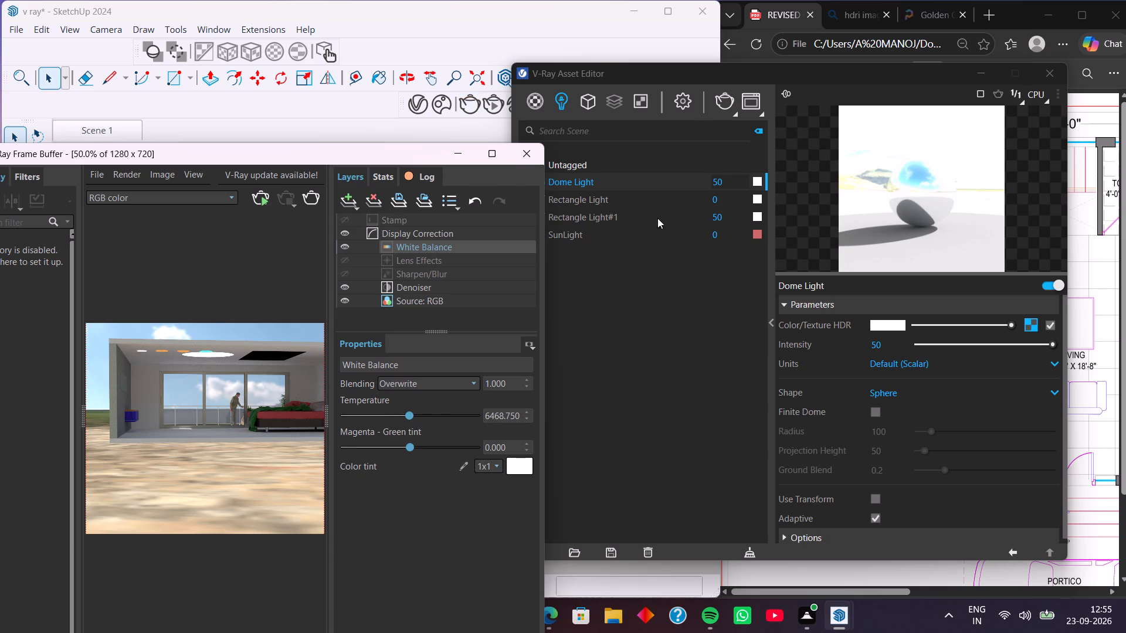
Set the Dome Light's intensity to 10 and render the scene again.
drag(725, 181, 694, 182)
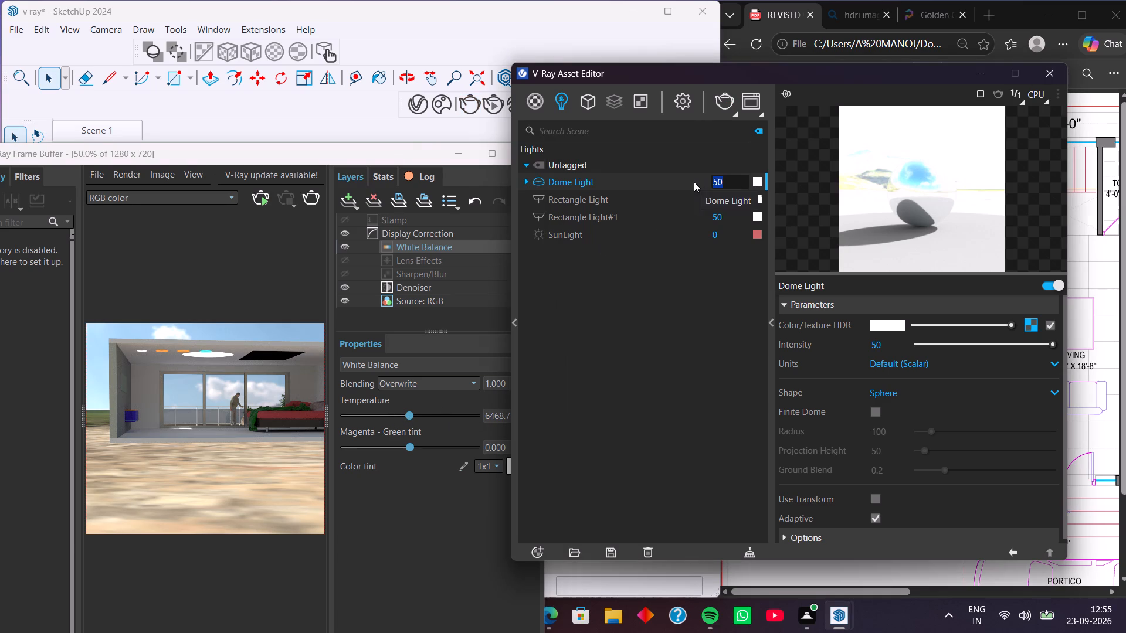
text(10)
key(Return)
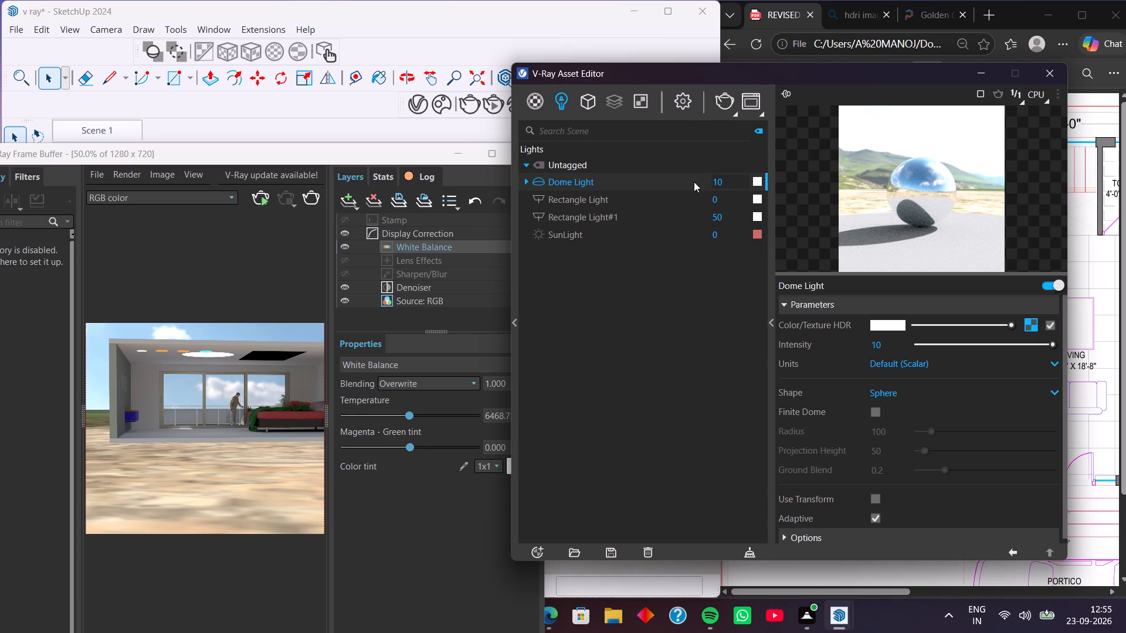
click(721, 103)
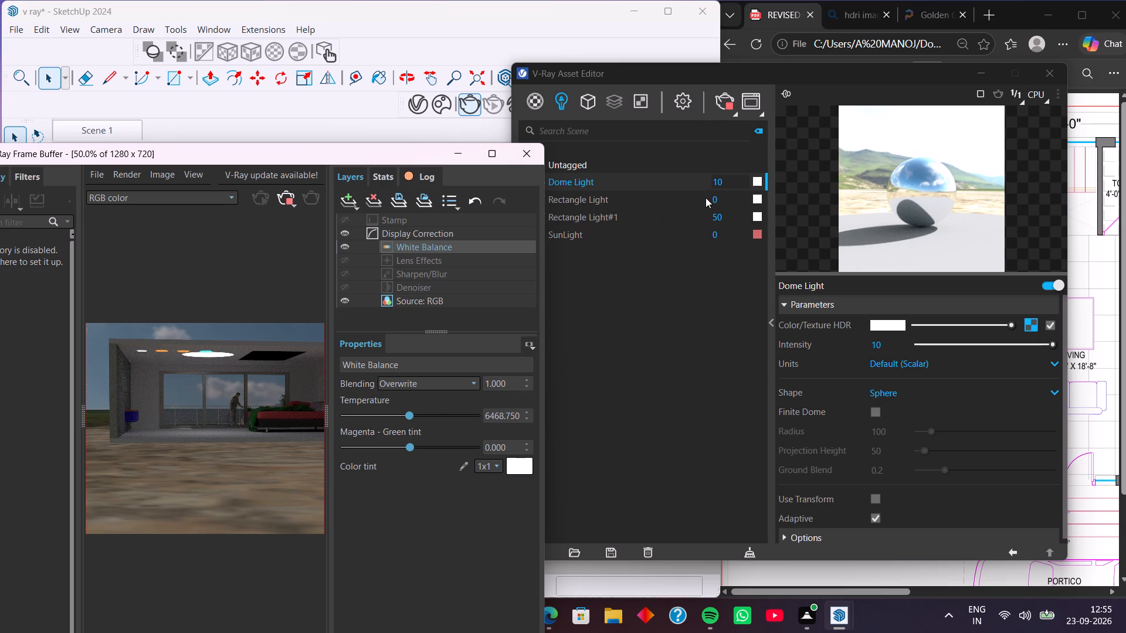
Set the intensity of Rectangle Light to 1 and render the scene again.
click(671, 204)
right_click(671, 204)
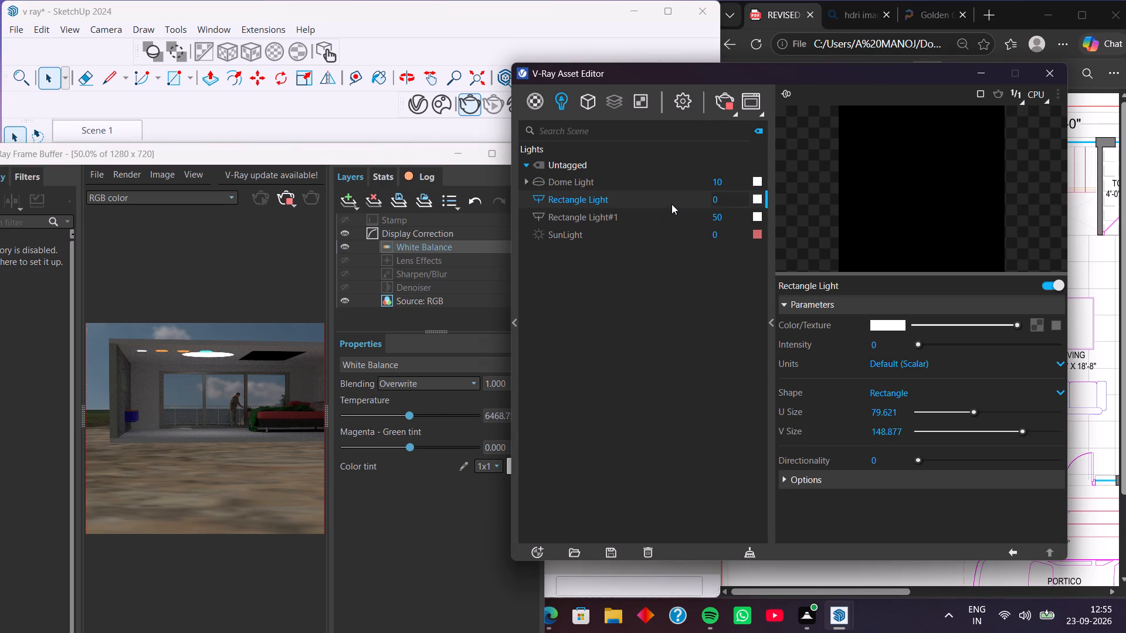
click(671, 204)
click(655, 201)
drag(727, 199, 702, 203)
key(1)
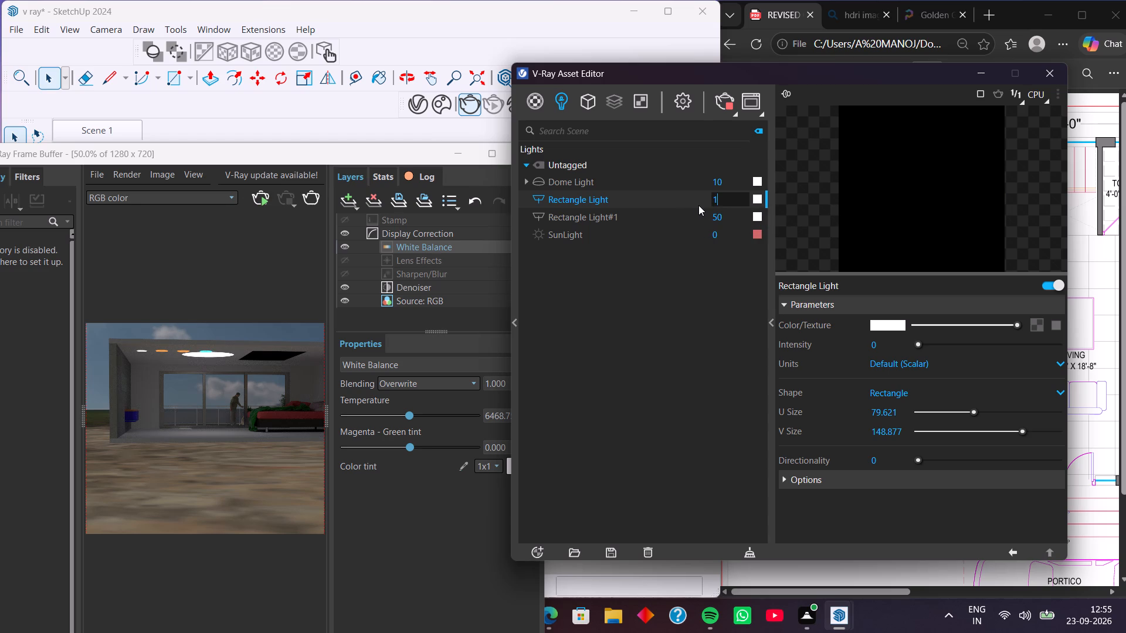
key(Return)
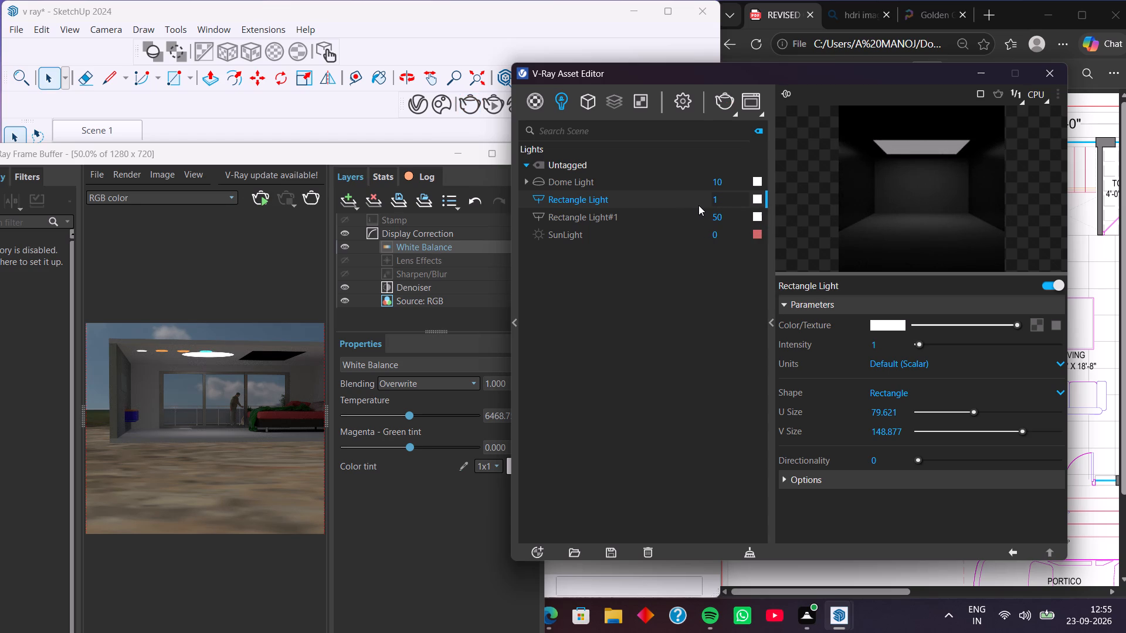
click(720, 100)
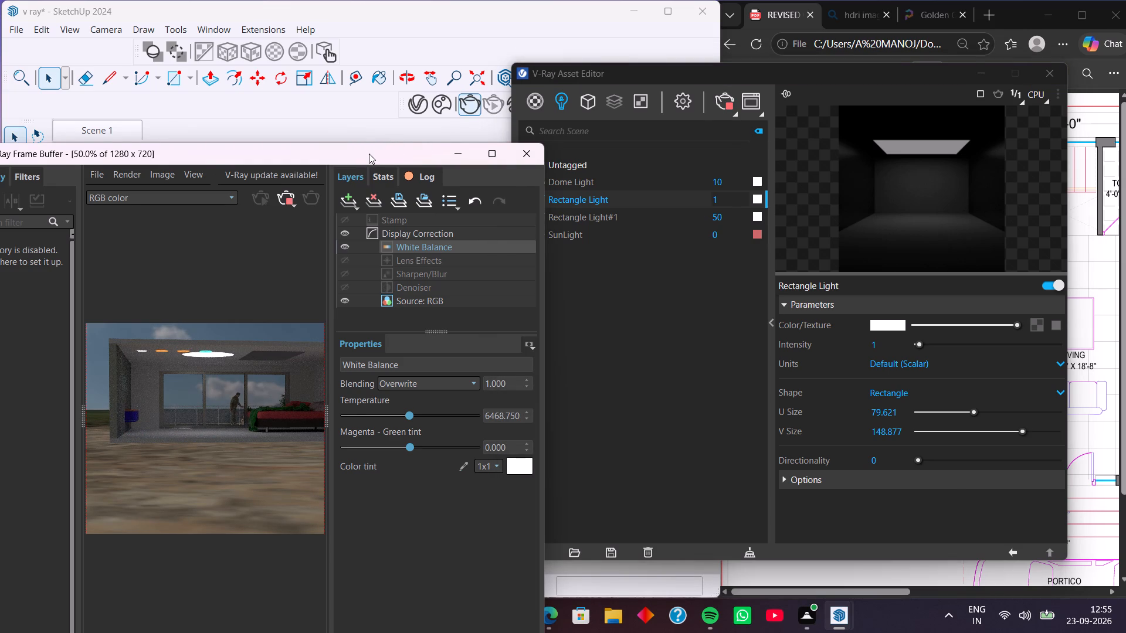
Uncover the model, select the rectangular ceiling light, and move the frame buffer back over the view.
drag(369, 154, 342, 326)
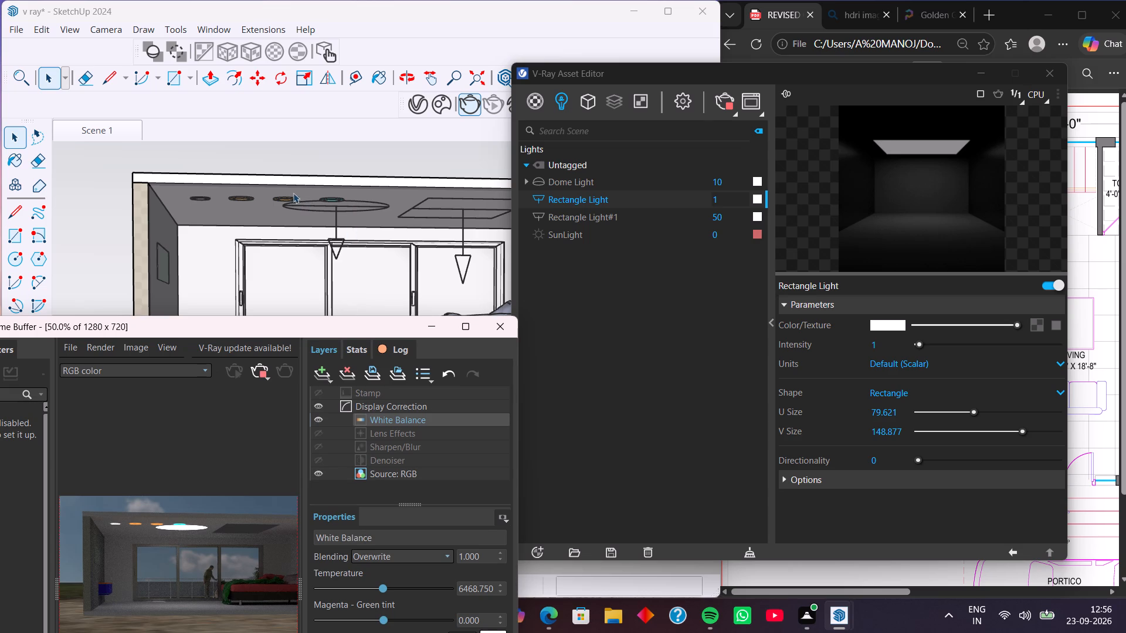
click(430, 199)
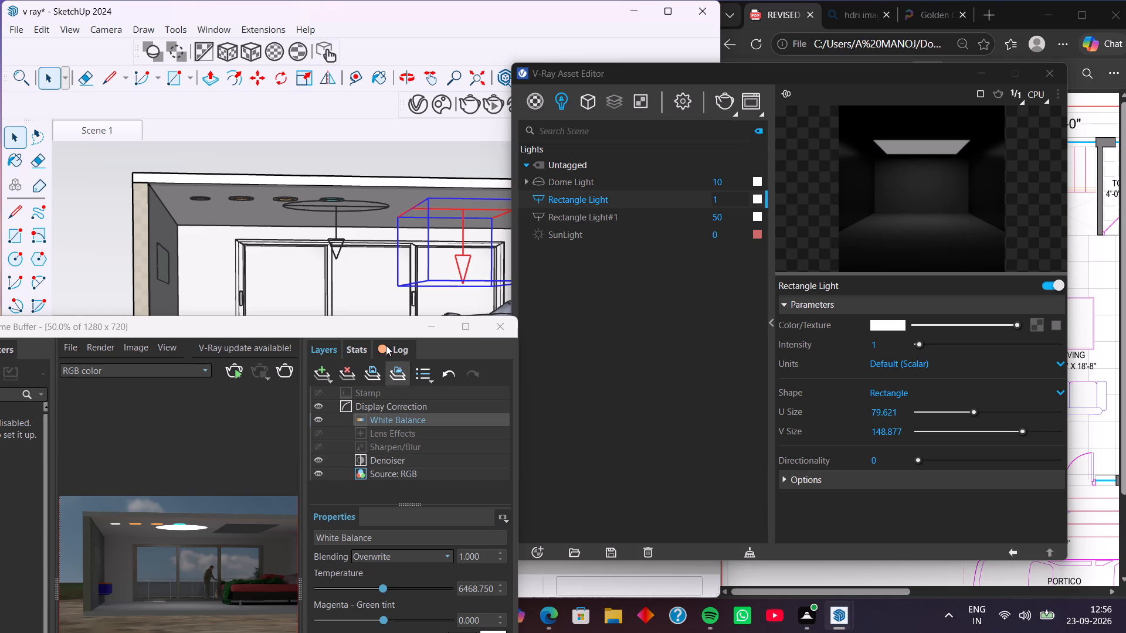
drag(342, 325, 380, 251)
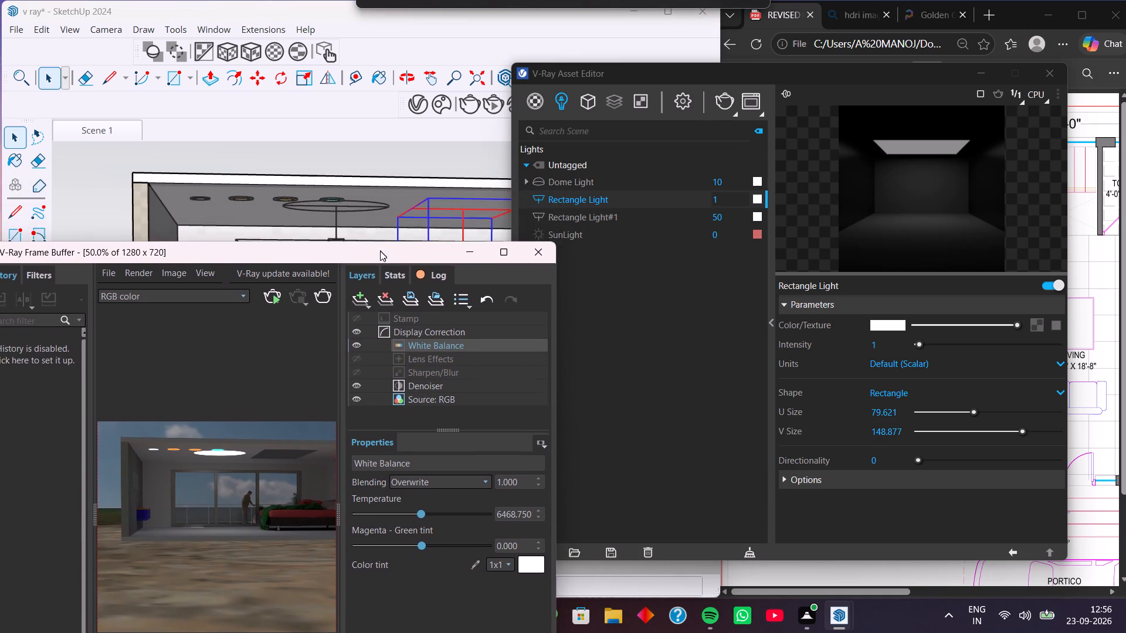
drag(380, 251, 379, 94)
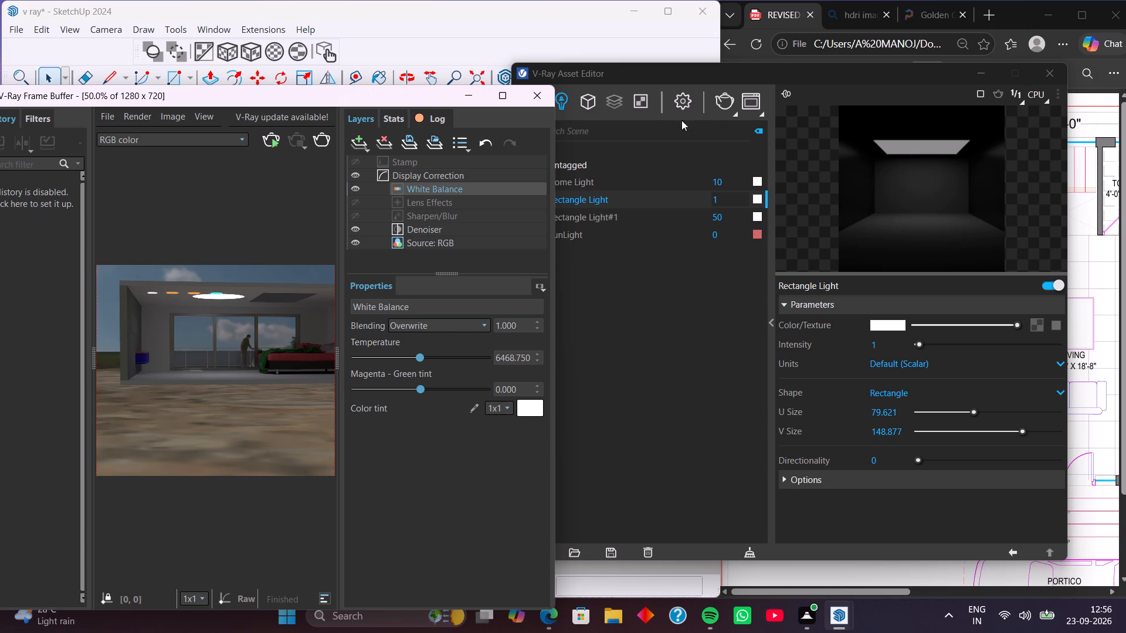
Render the bedroom scene again with the current light intensities.
click(726, 102)
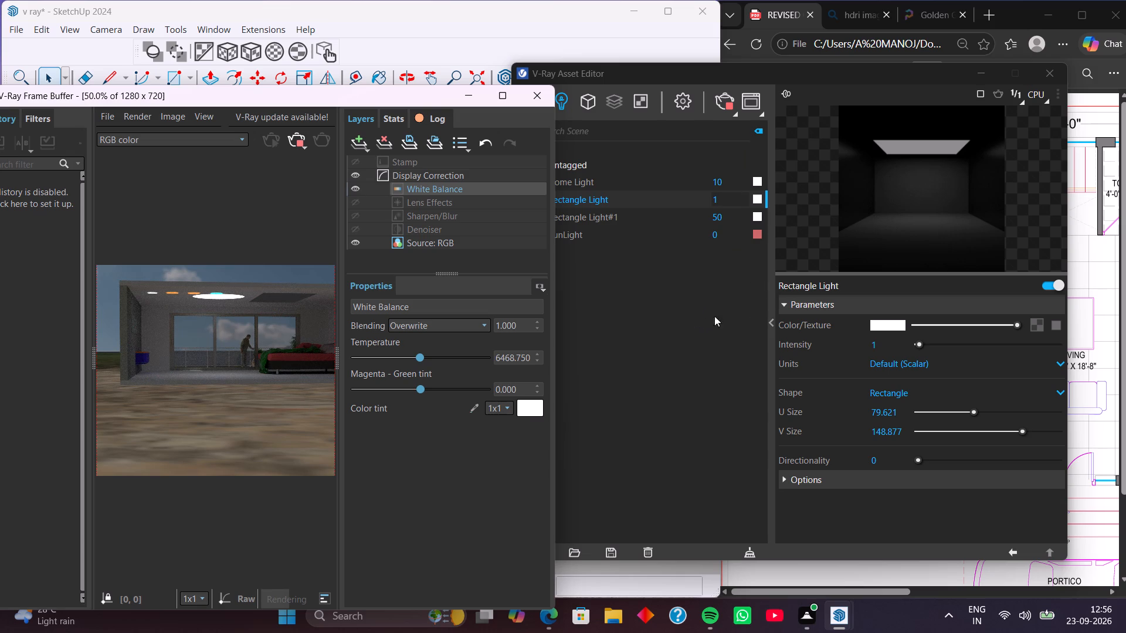
scroll(894, 431, down, 4)
scroll(848, 316, up, 6)
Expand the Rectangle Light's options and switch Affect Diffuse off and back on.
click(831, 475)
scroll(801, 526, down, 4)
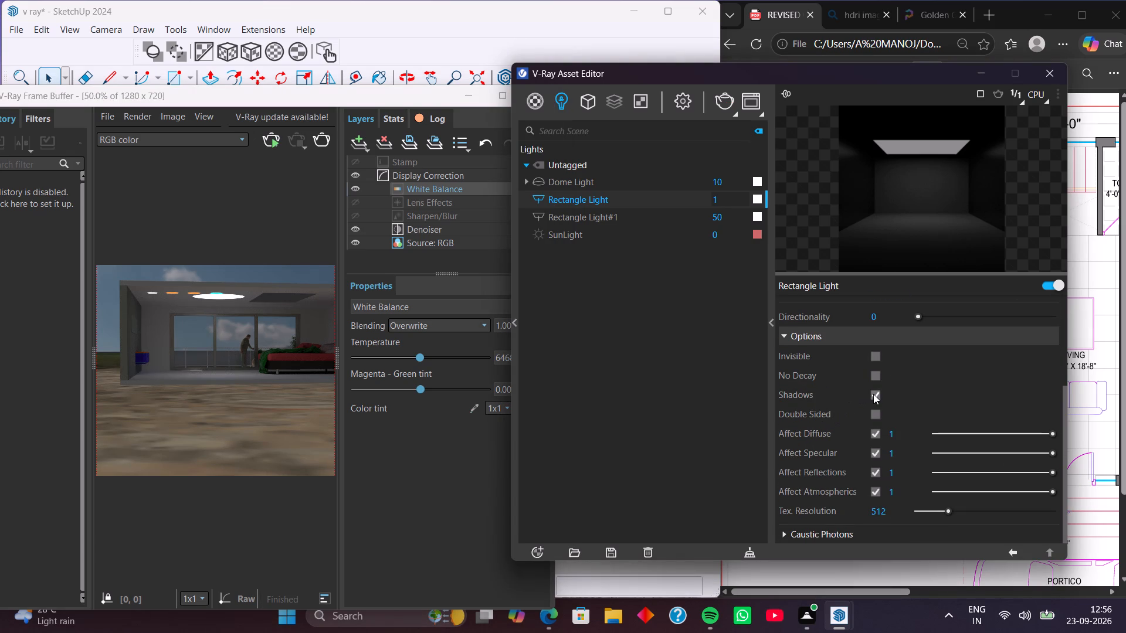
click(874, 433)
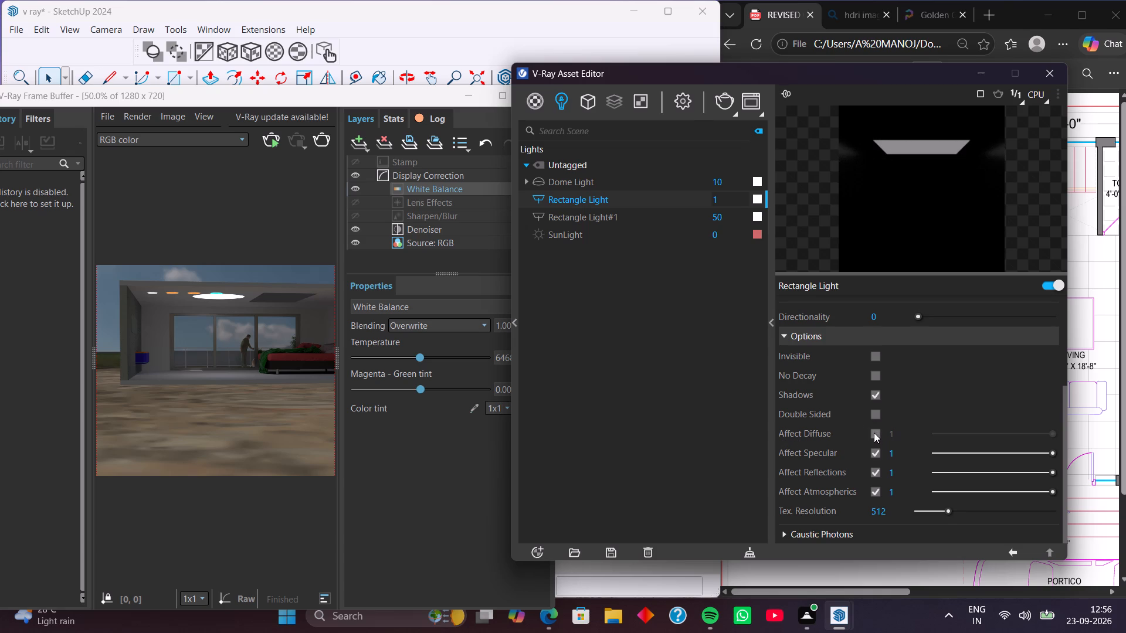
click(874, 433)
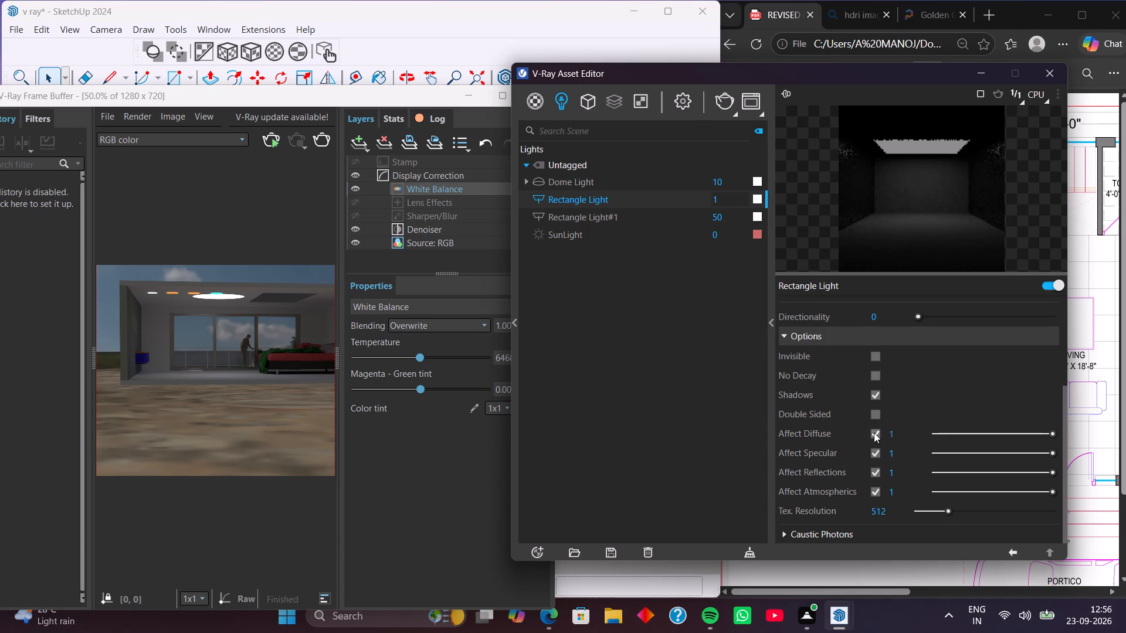
Expand Rectangle Light#1's options, uncover the model to select the round ceiling light, and move the frame buffer back up.
click(611, 218)
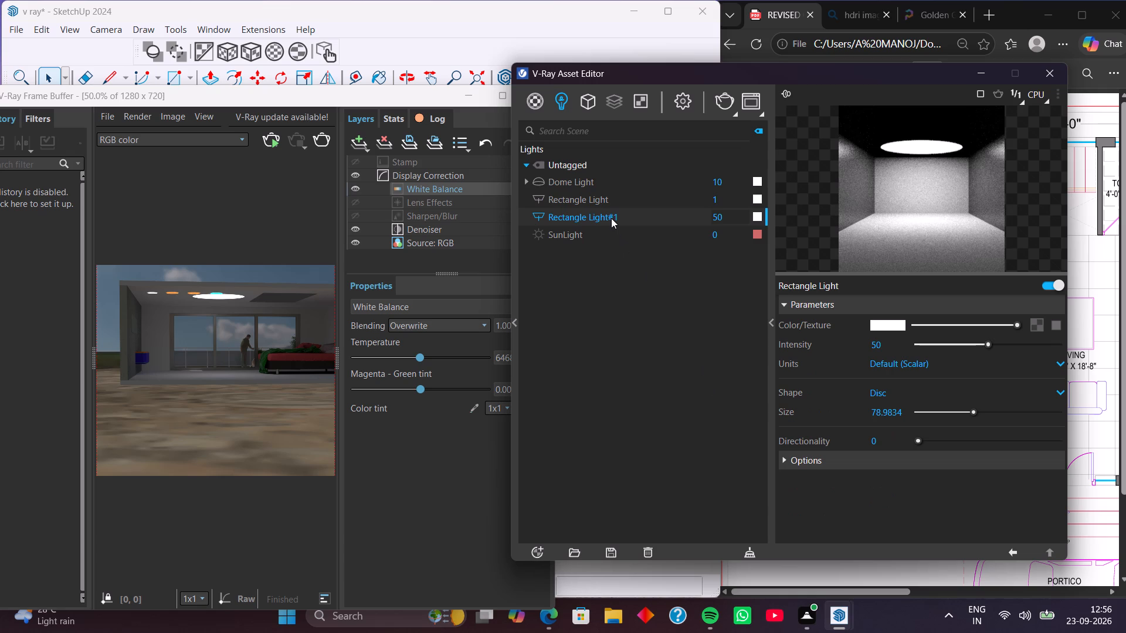
click(826, 460)
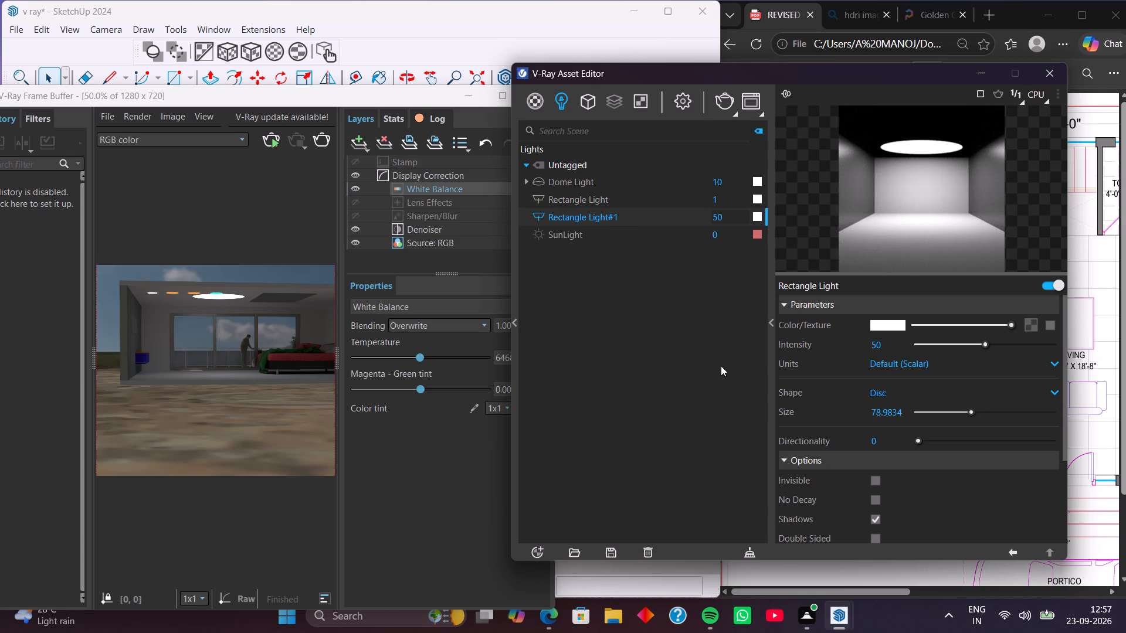
drag(409, 92, 389, 316)
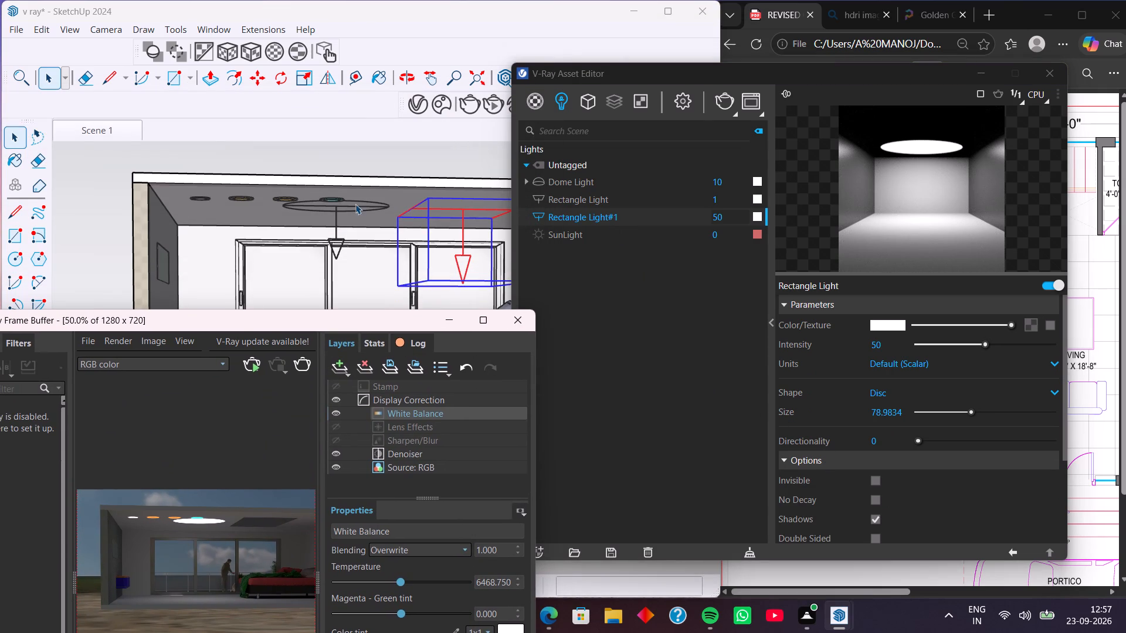
click(361, 199)
click(362, 205)
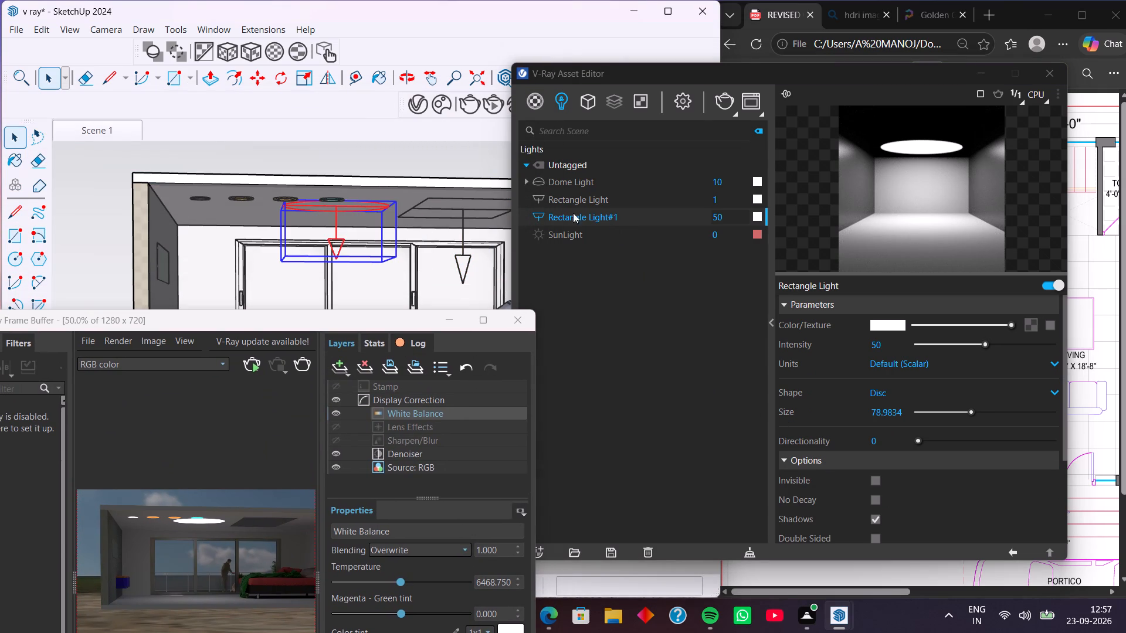
right_click(649, 215)
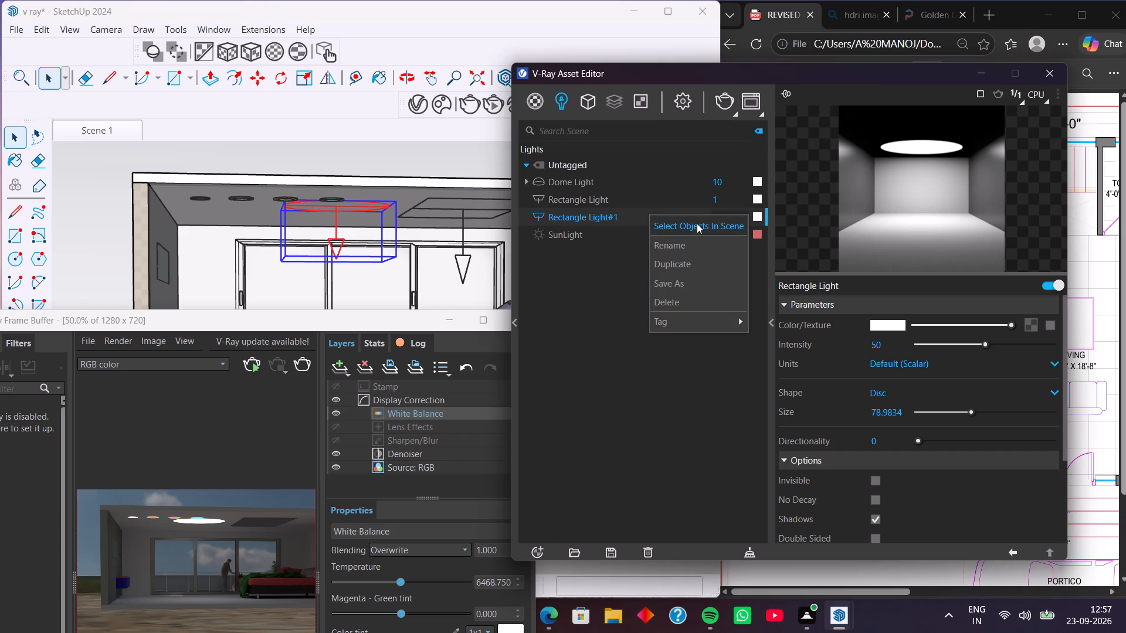
click(626, 267)
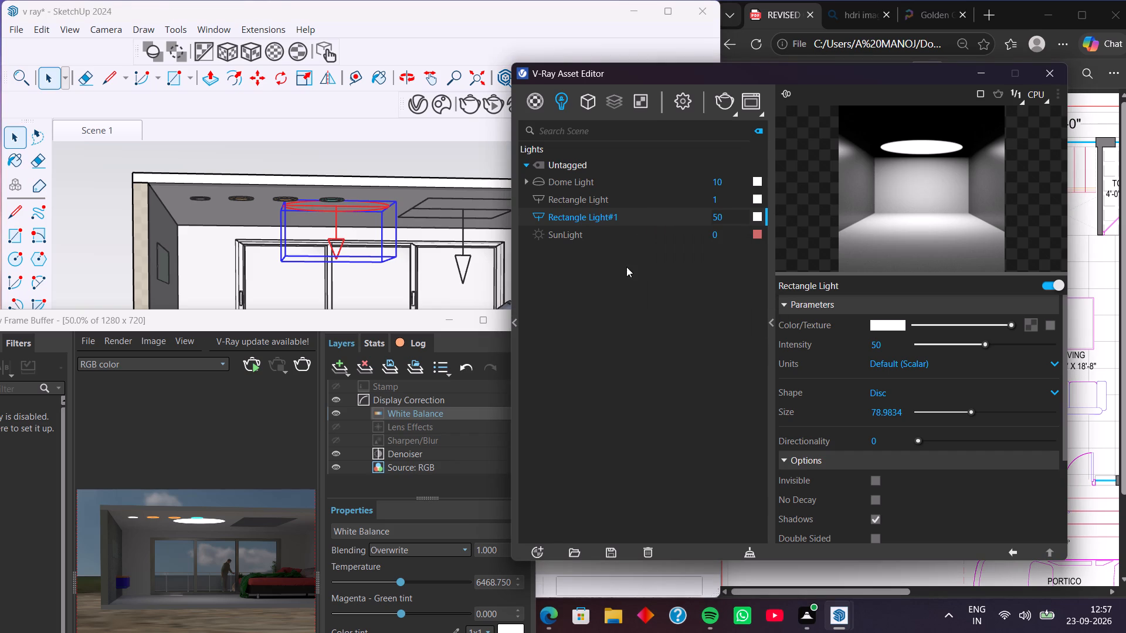
drag(395, 325, 389, 232)
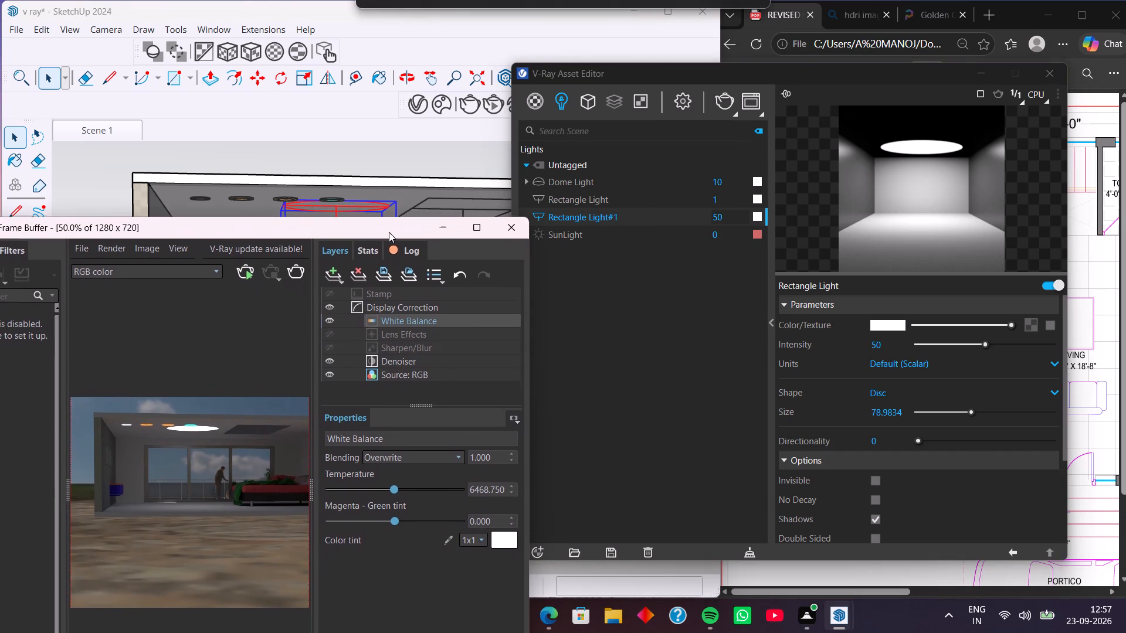
drag(389, 232, 390, 195)
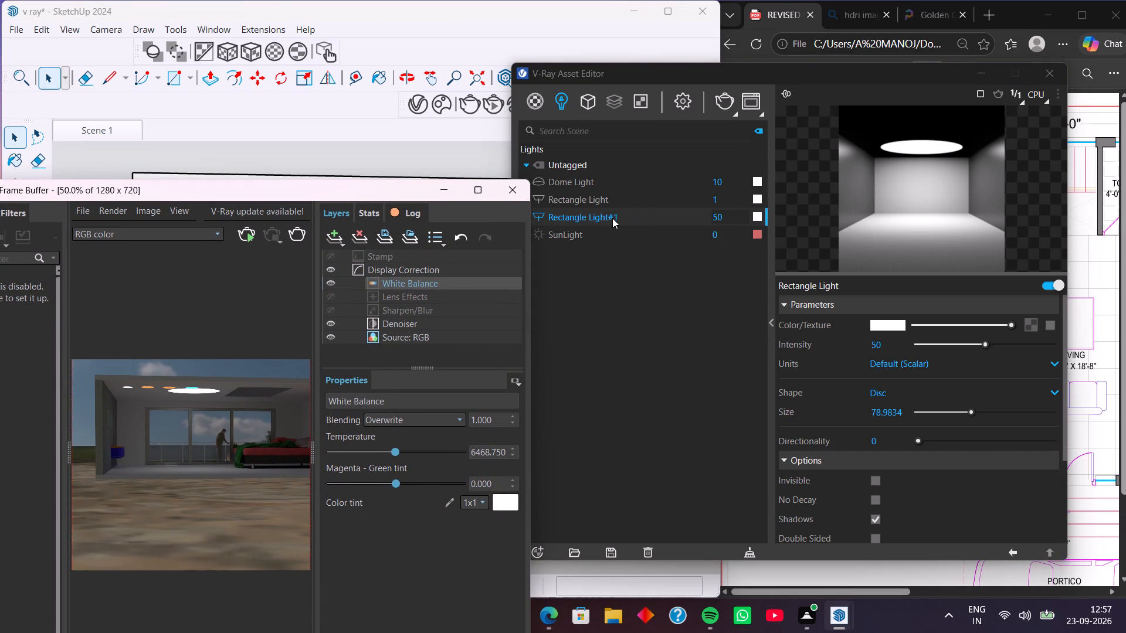
right_click(626, 214)
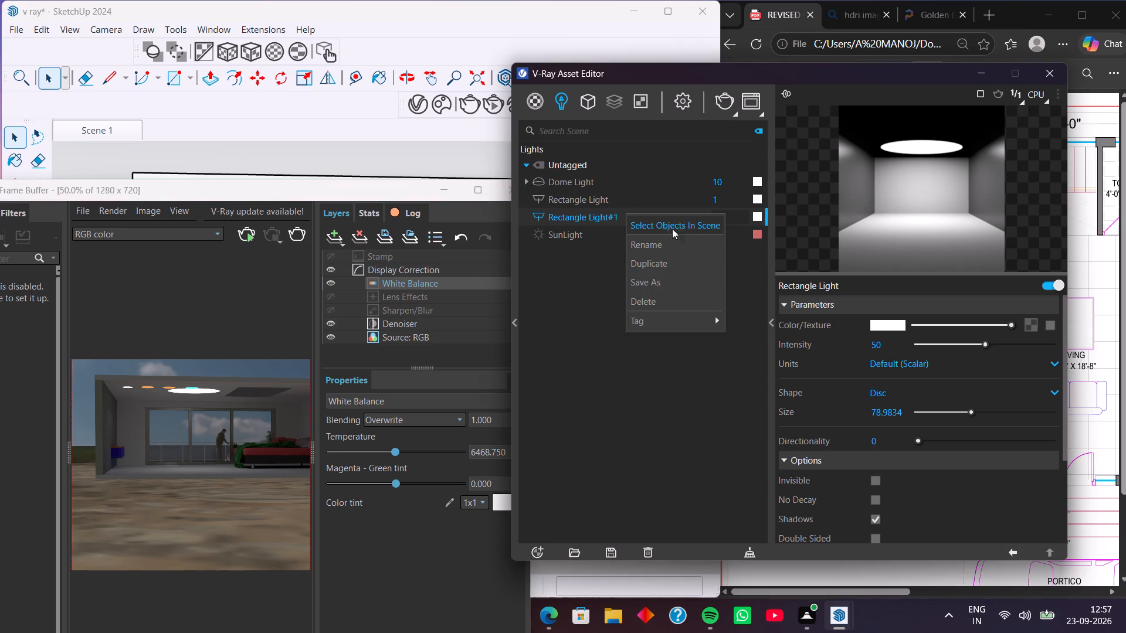
click(608, 216)
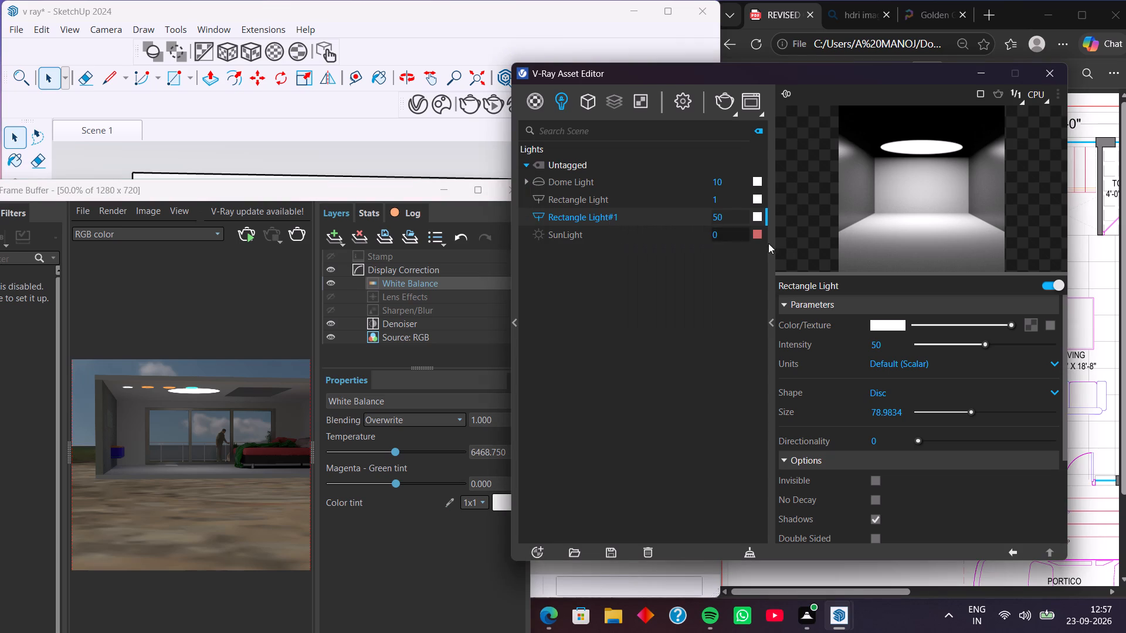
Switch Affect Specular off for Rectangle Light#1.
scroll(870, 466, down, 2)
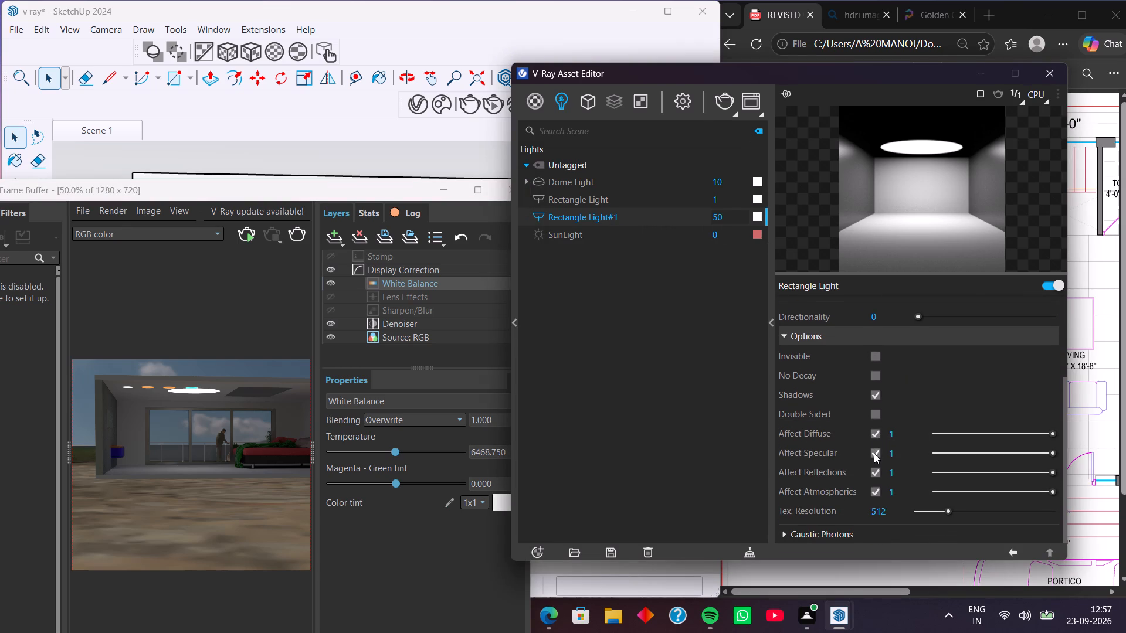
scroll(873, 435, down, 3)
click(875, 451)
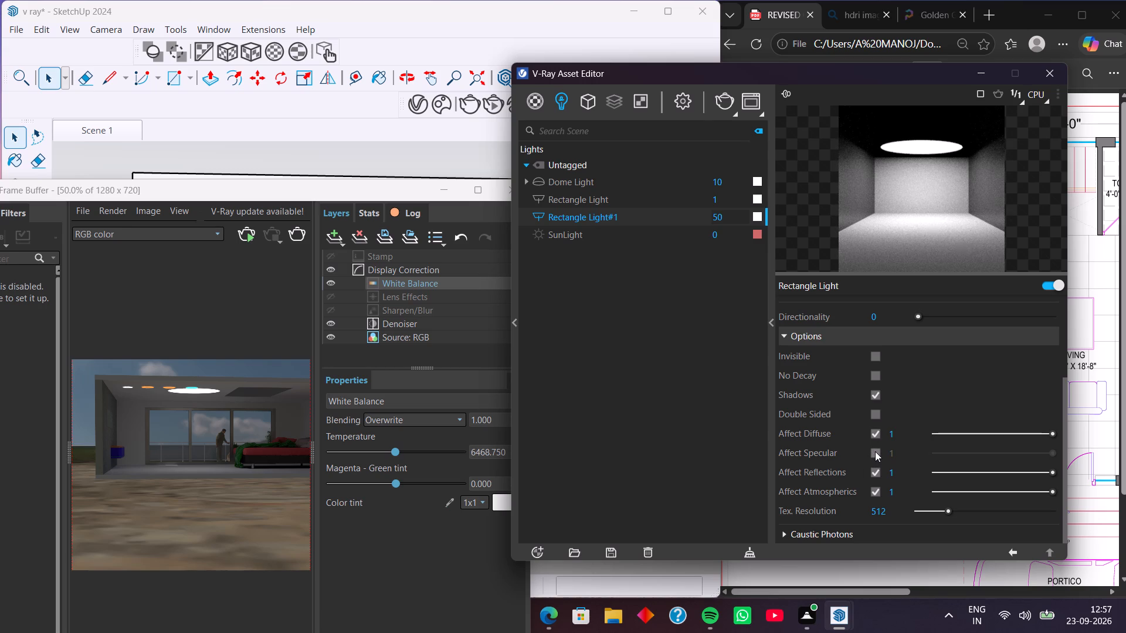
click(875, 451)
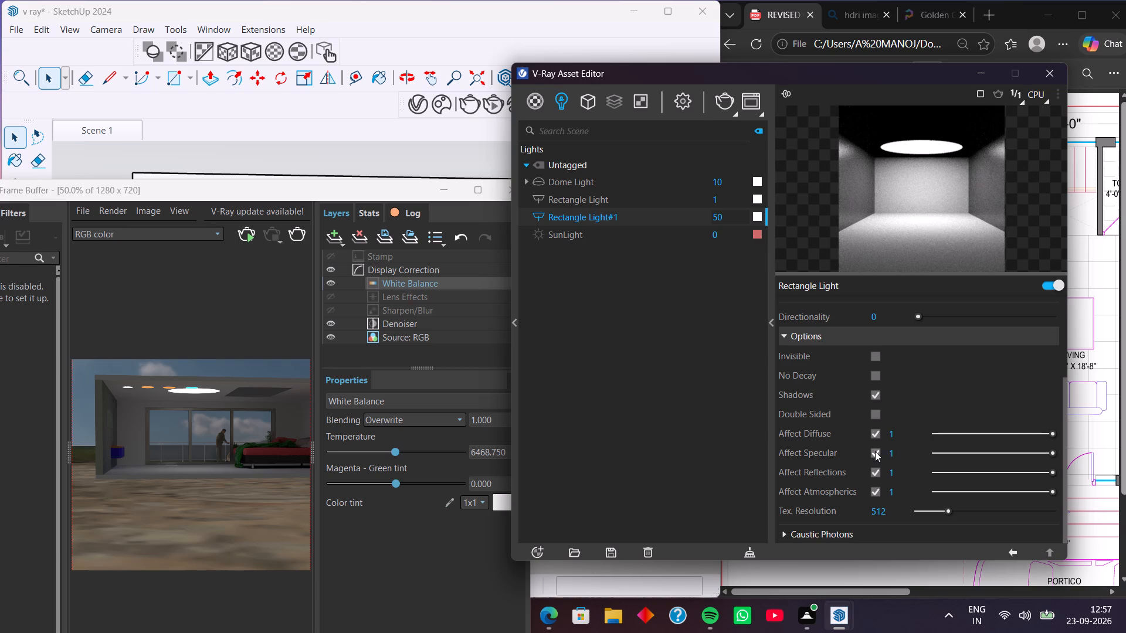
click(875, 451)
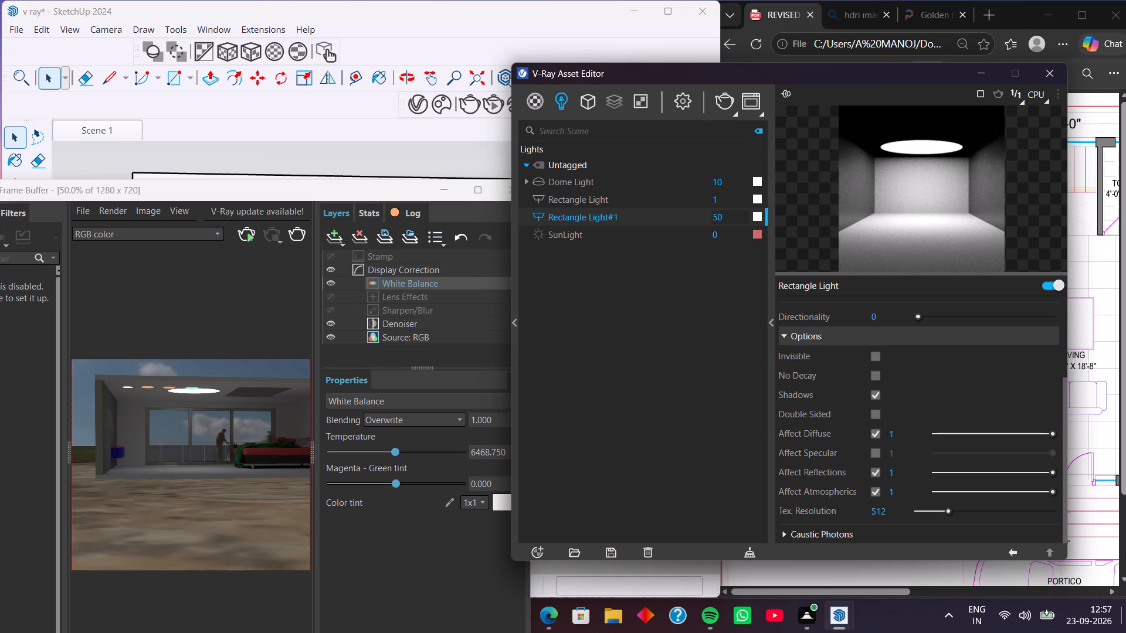
Start an interactive render of the bedroom scene, stop it and start it again.
click(245, 233)
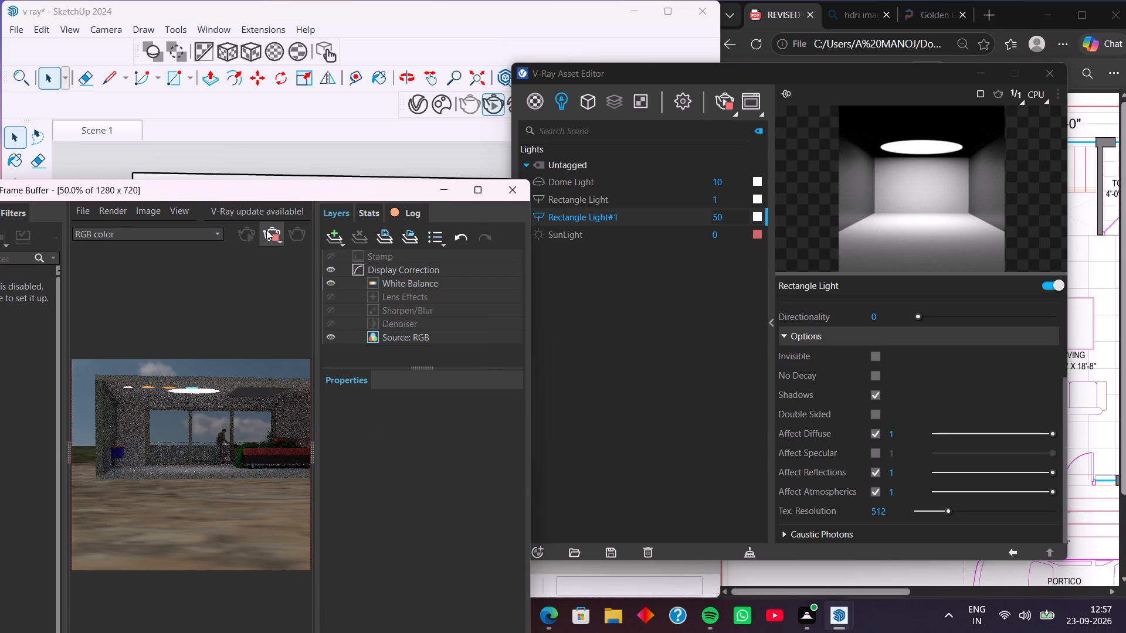
click(266, 230)
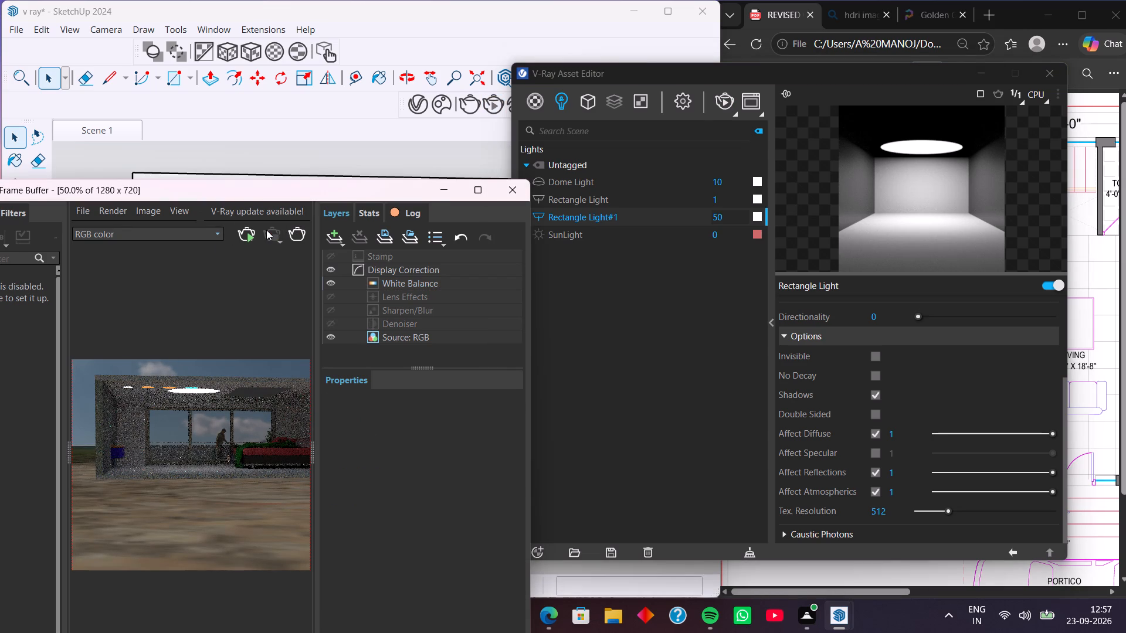
click(727, 103)
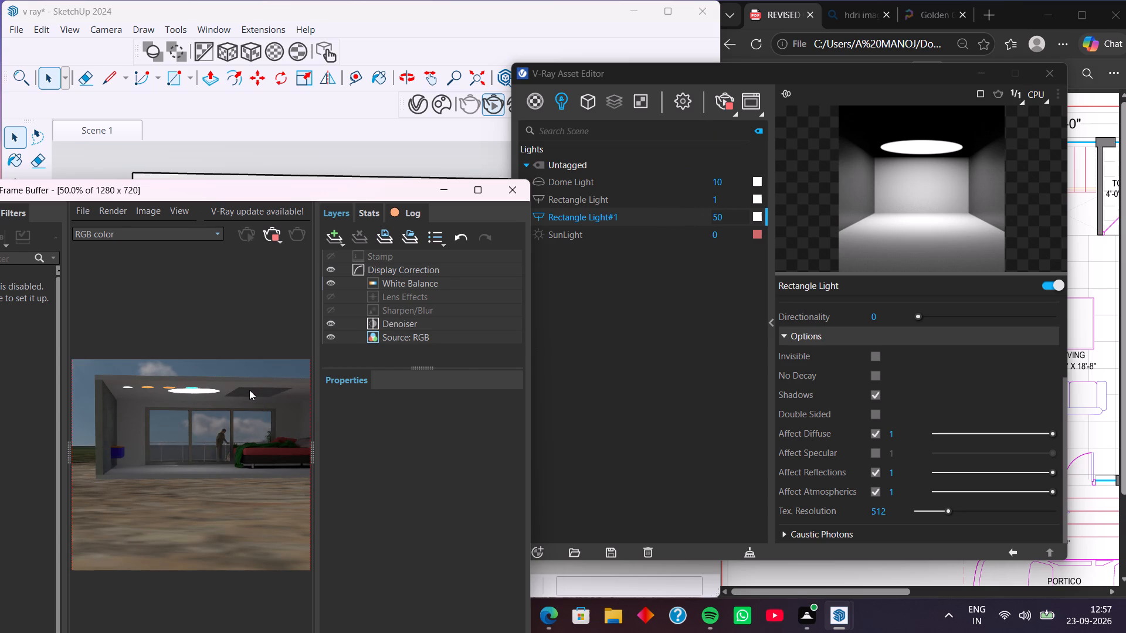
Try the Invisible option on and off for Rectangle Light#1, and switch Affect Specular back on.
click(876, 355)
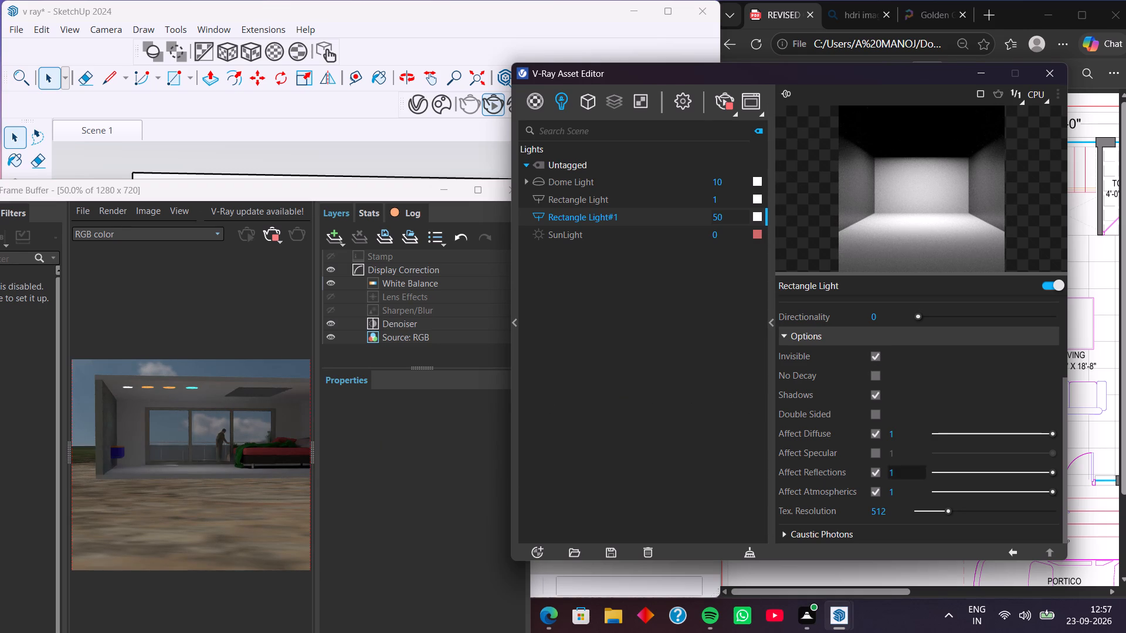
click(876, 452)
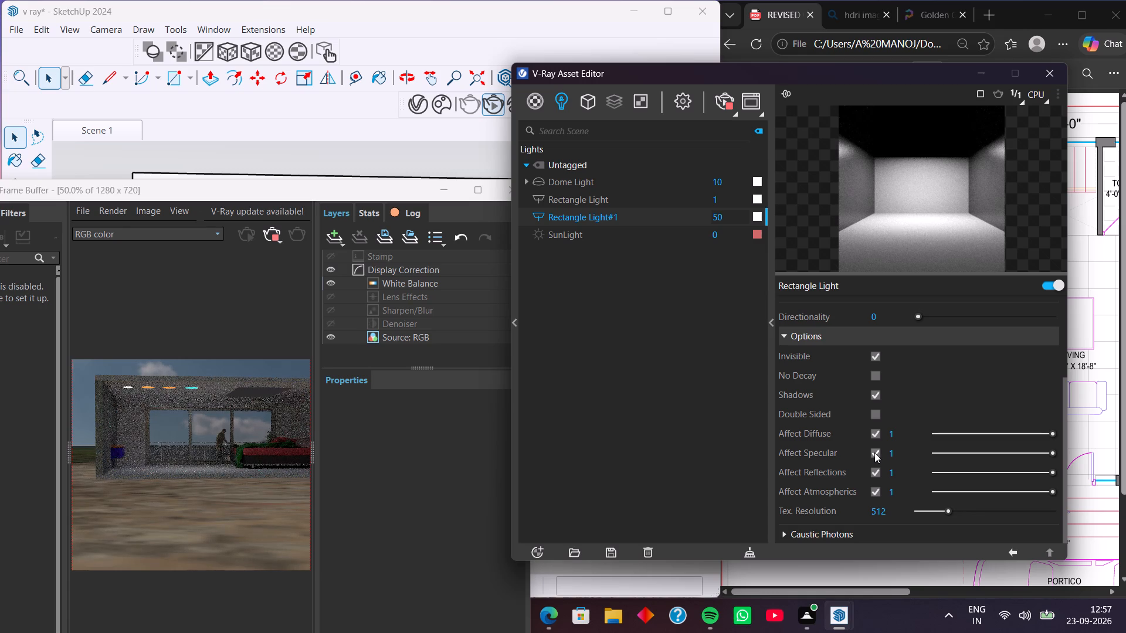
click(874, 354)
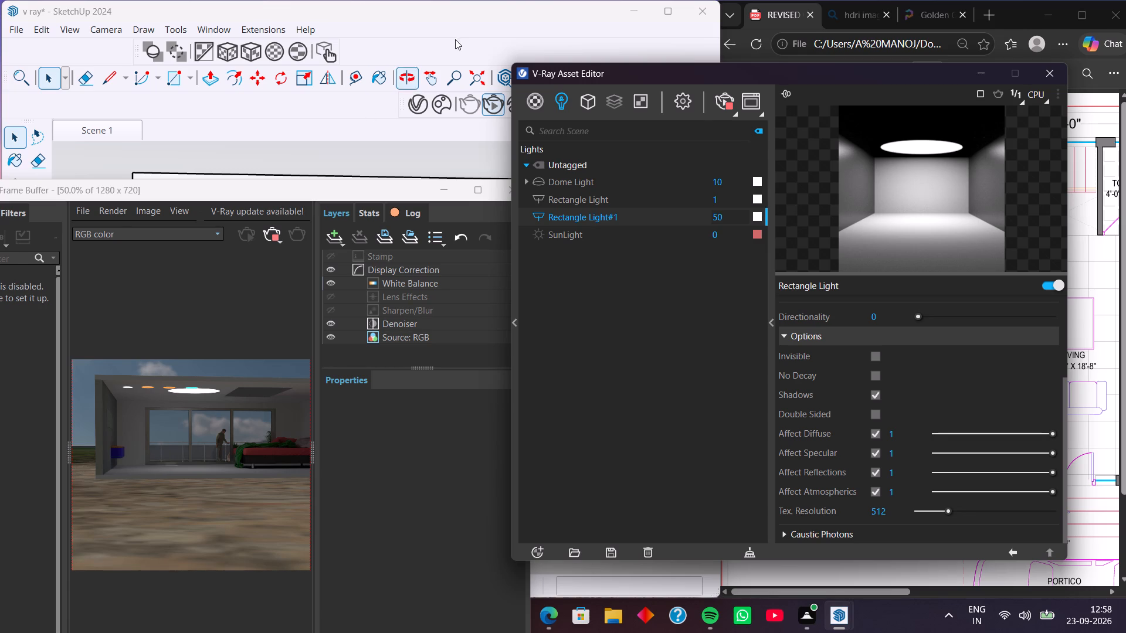
Examine the round ceiling light in the interactive render at closer zoom and recall Scene 1.
scroll(511, 22, down, 1)
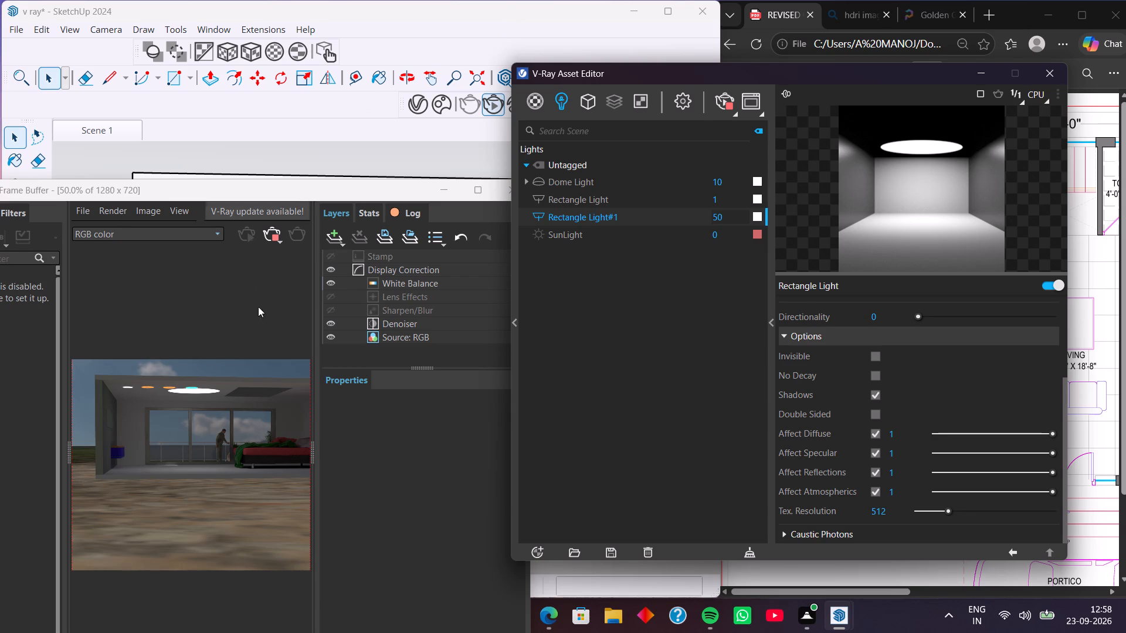
scroll(197, 357, down, 2)
scroll(193, 420, up, 2)
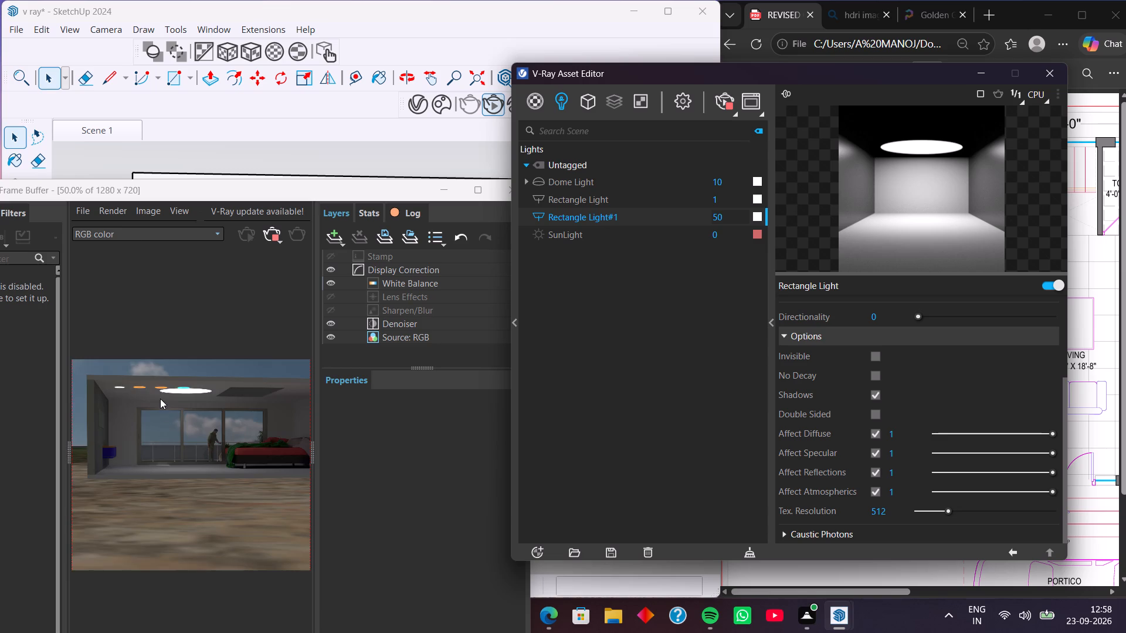
scroll(160, 399, up, 2)
scroll(189, 360, down, 1)
scroll(196, 314, down, 1)
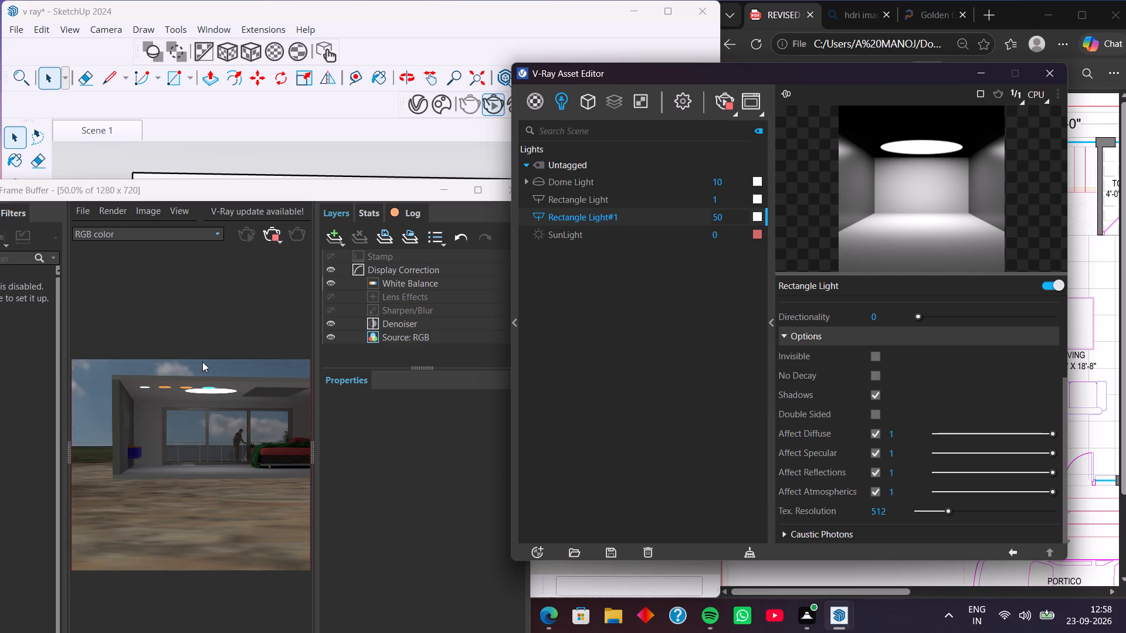
scroll(202, 362, up, 1)
click(110, 129)
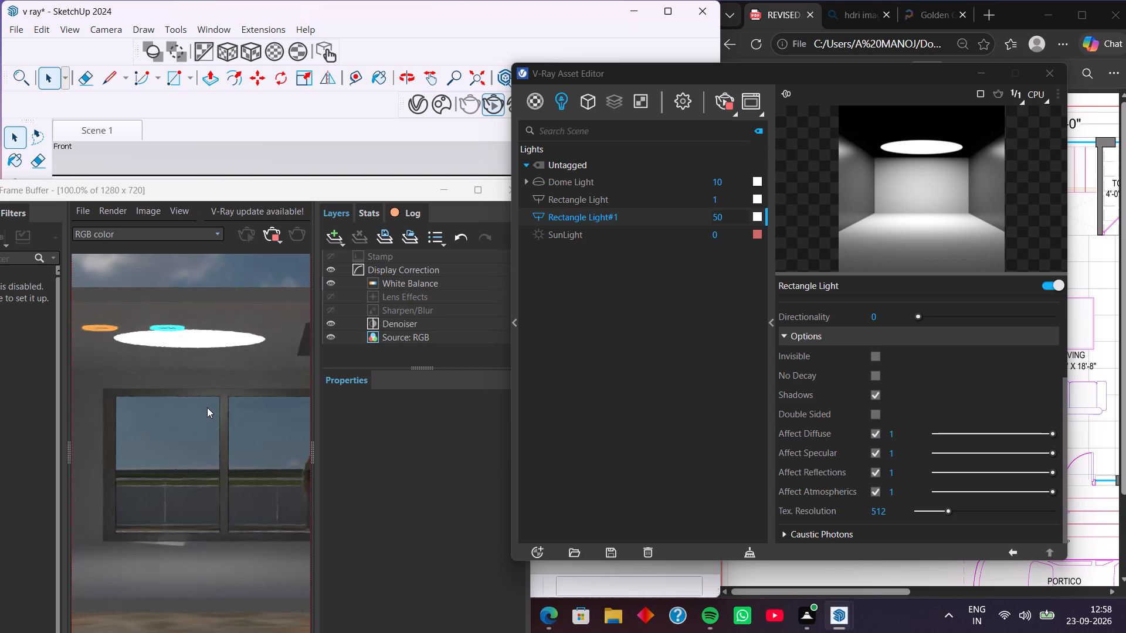
Make Rectangle Light#1 invisible.
click(876, 356)
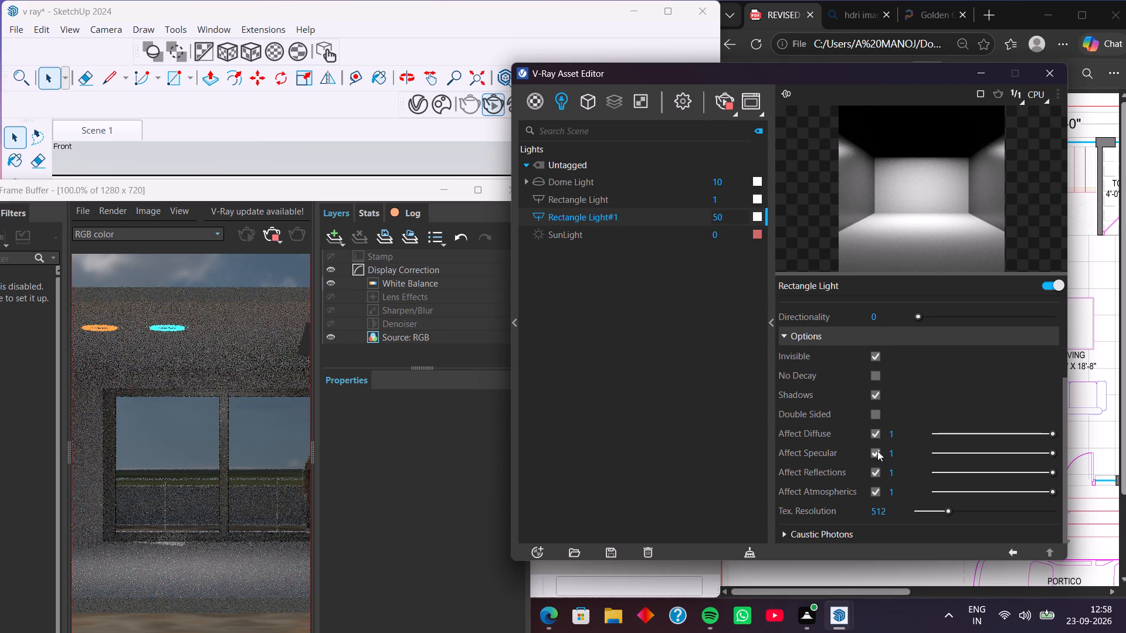
Examine the bedroom from outside its open front in the interactive render, from distant and closer viewpoints.
scroll(289, 151, down, 2)
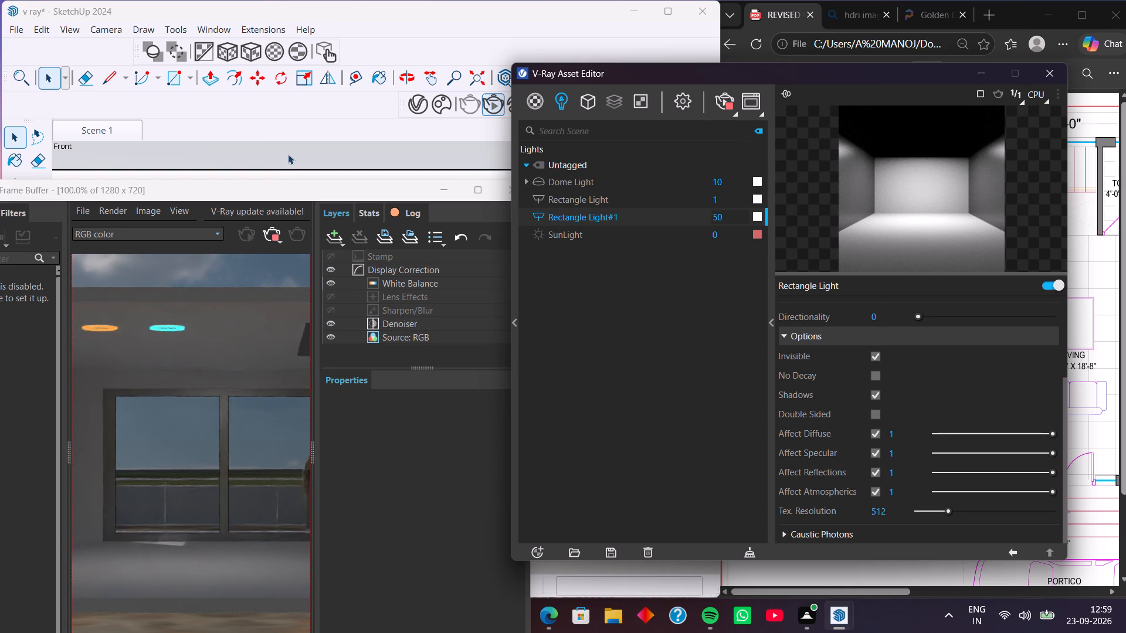
scroll(287, 155, down, 9)
middle_drag(296, 154, 297, 152)
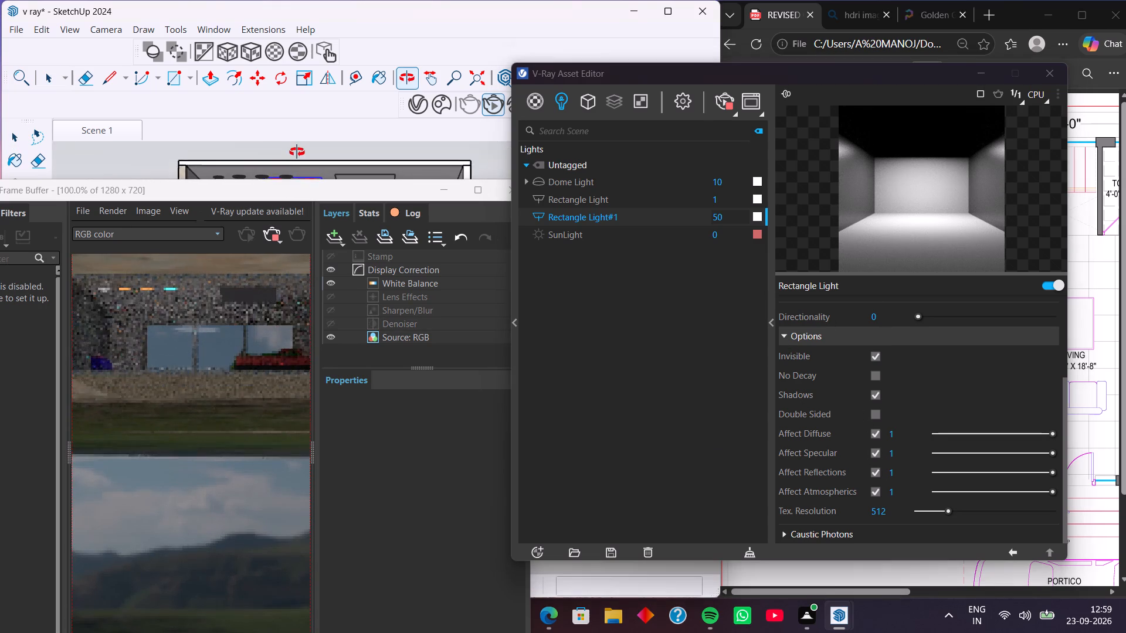
middle_drag(297, 152, 273, 243)
scroll(241, 186, down, 3)
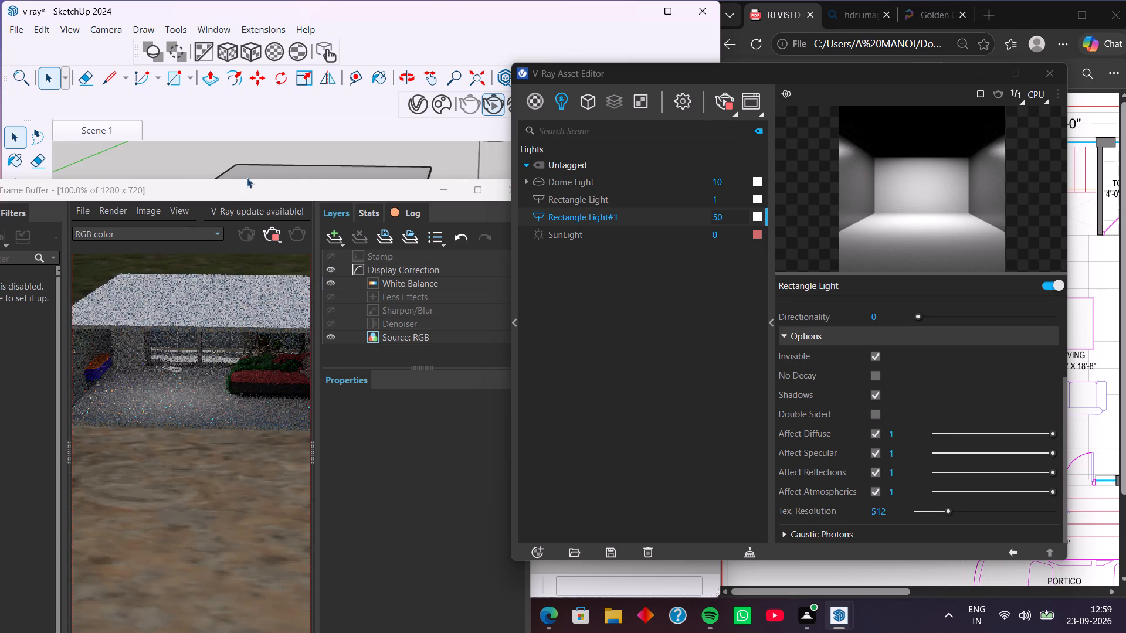
scroll(247, 178, down, 2)
middle_drag(316, 154, 320, 126)
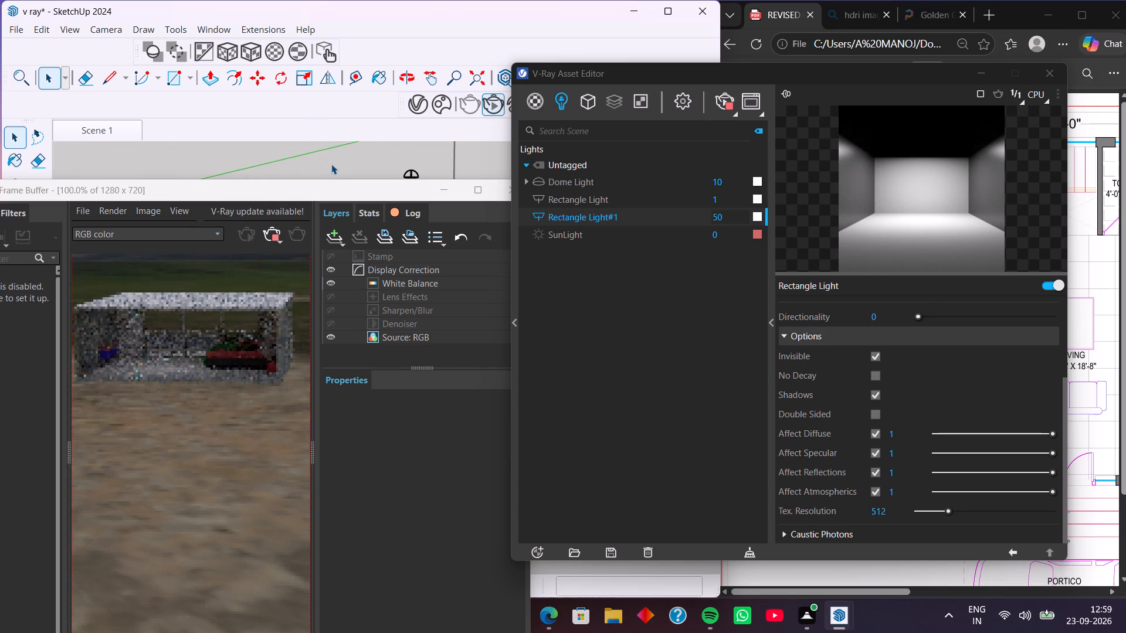
scroll(333, 162, up, 1)
scroll(334, 161, down, 6)
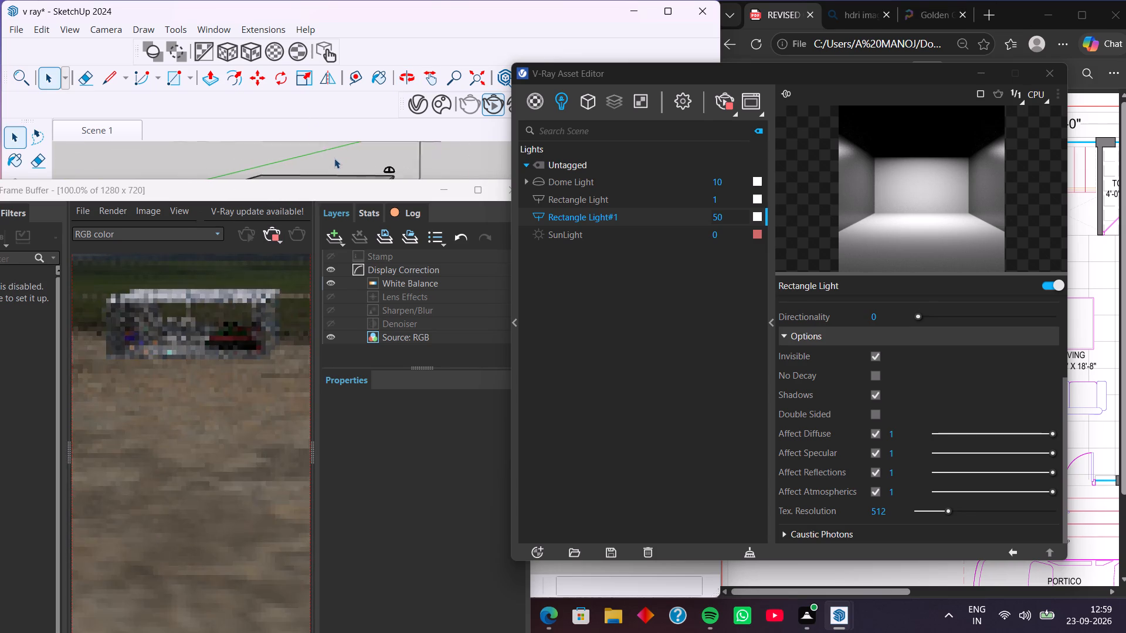
scroll(334, 158, down, 12)
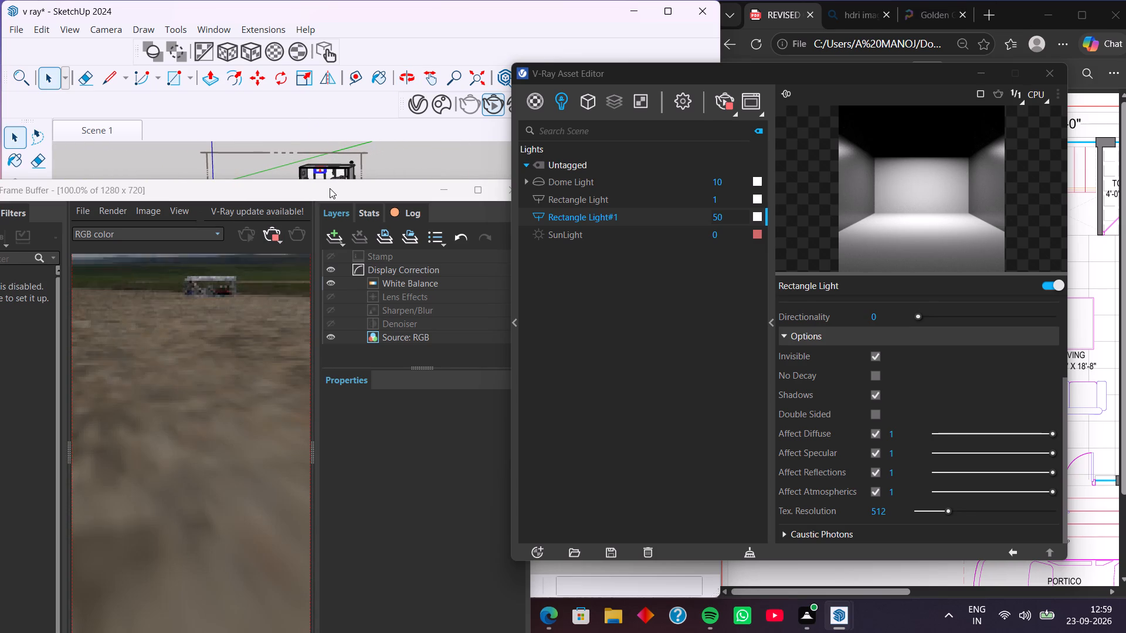
scroll(330, 188, up, 10)
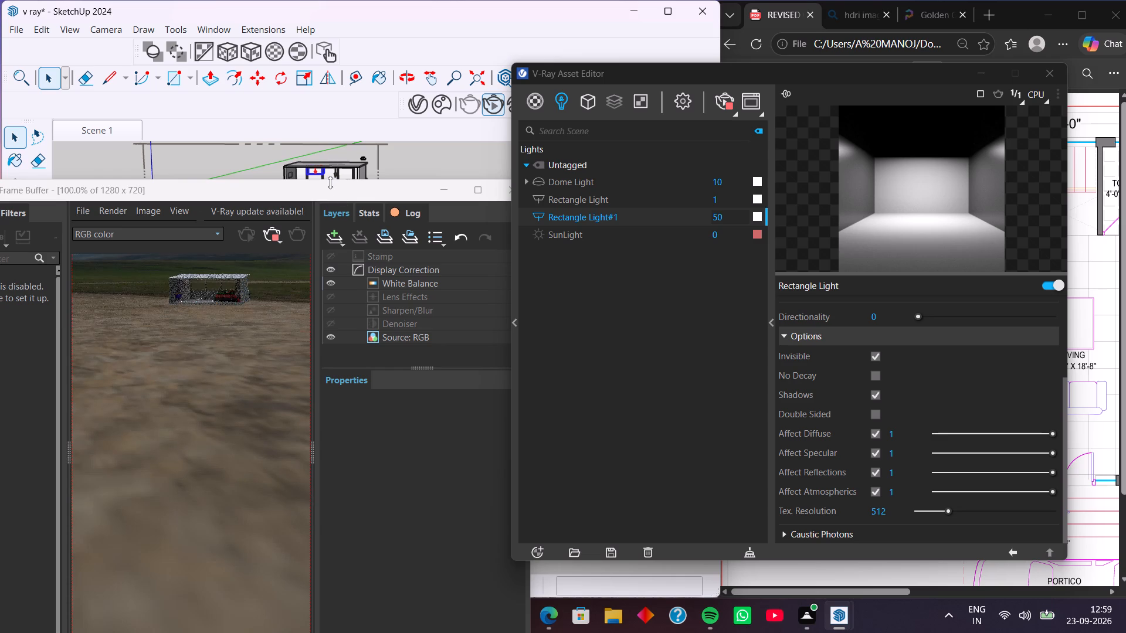
scroll(330, 182, up, 12)
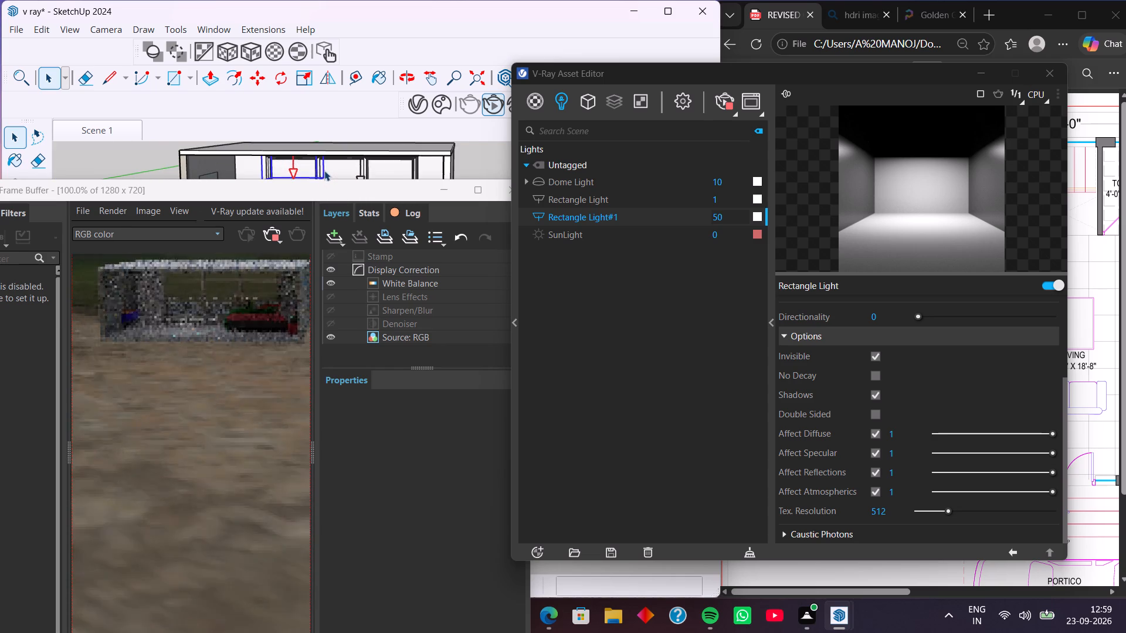
scroll(324, 171, up, 4)
middle_drag(330, 174, 332, 155)
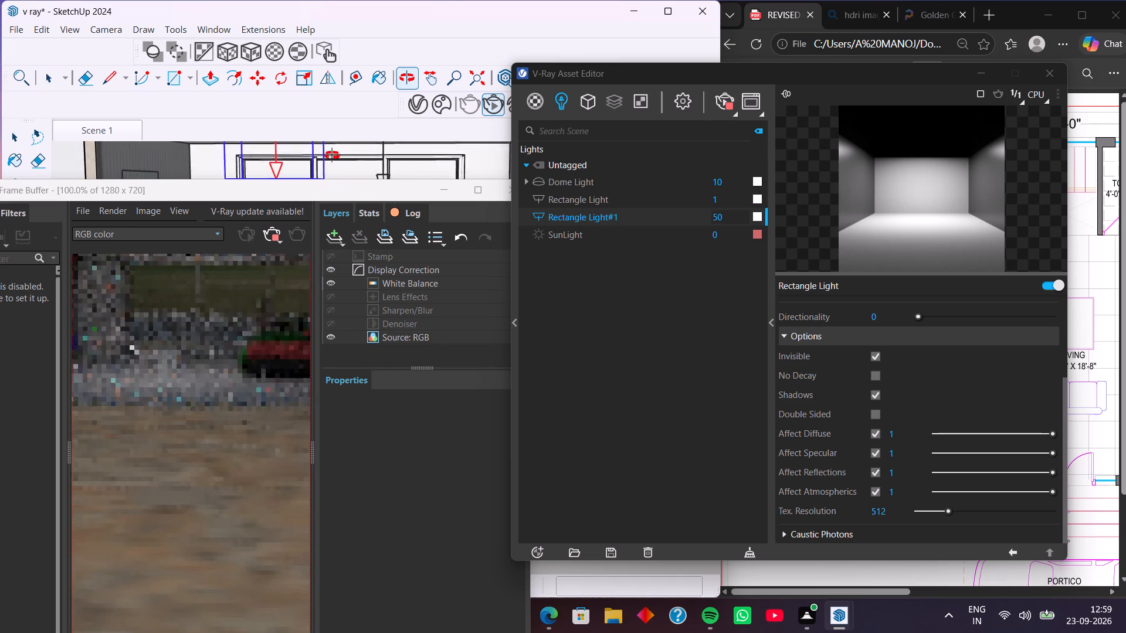
middle_drag(332, 155, 338, 149)
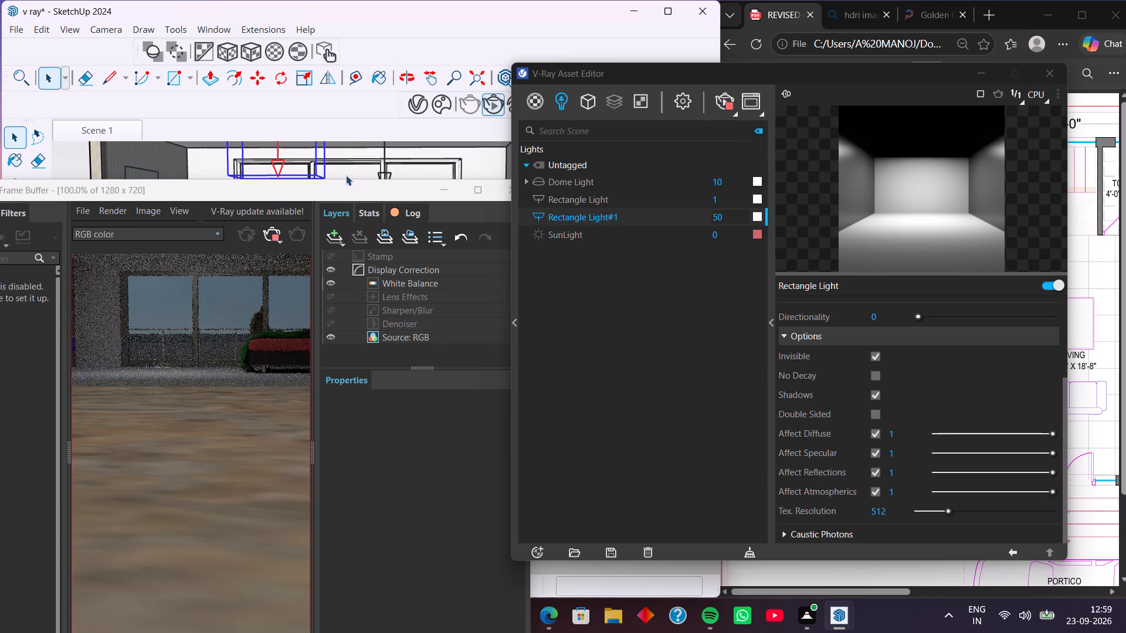
Examine the ceiling lights through the bedroom's open front in the interactive render, looking up from a low angle.
scroll(346, 173, down, 1)
scroll(347, 162, up, 5)
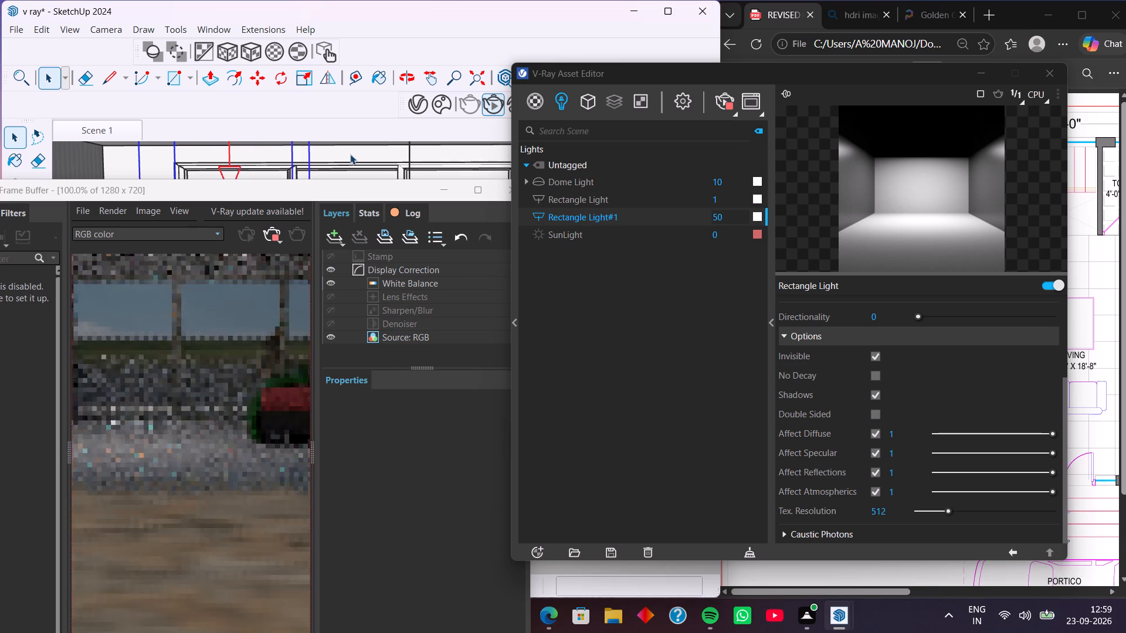
scroll(350, 154, up, 1)
middle_drag(350, 152, 358, 131)
scroll(325, 209, down, 5)
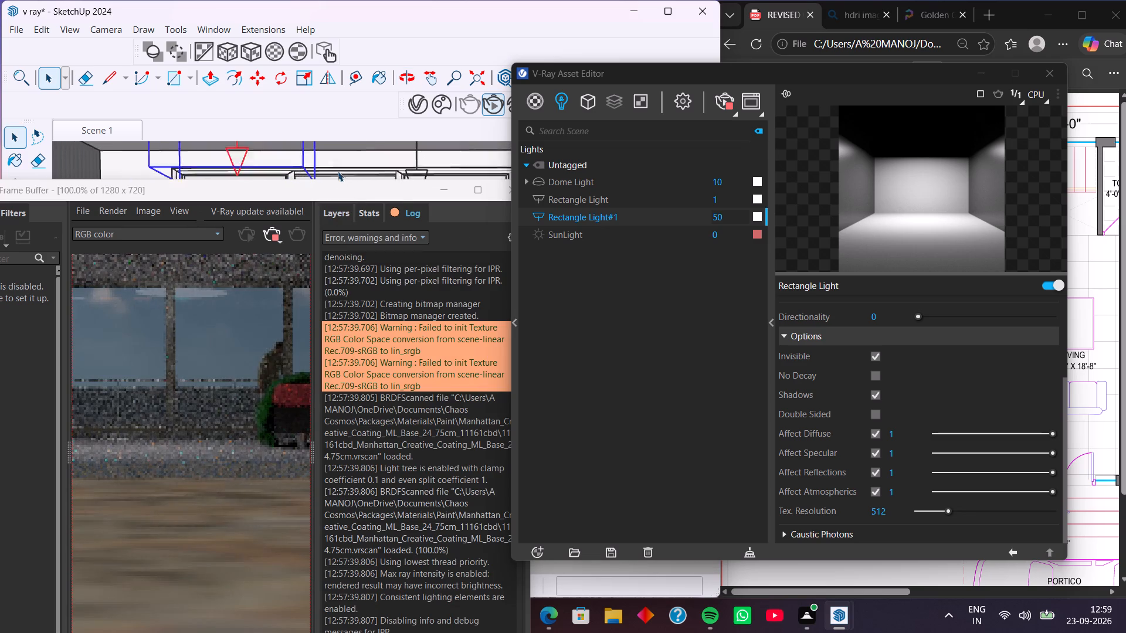
scroll(338, 171, down, 12)
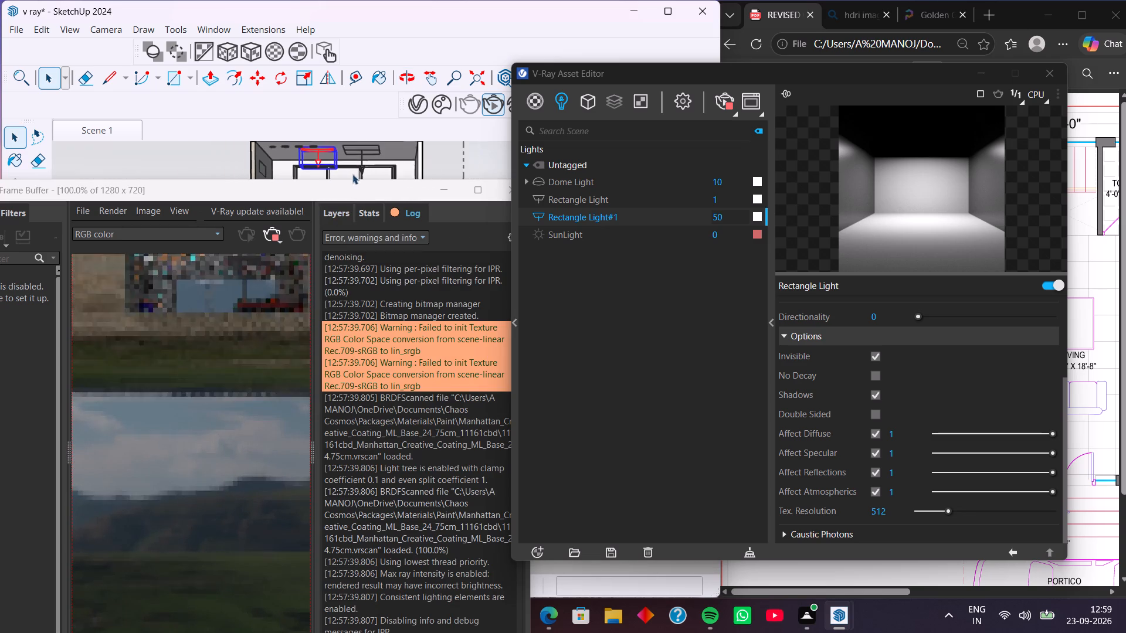
scroll(340, 165, down, 7)
scroll(351, 156, up, 1)
middle_drag(351, 154, 351, 131)
scroll(359, 154, up, 1)
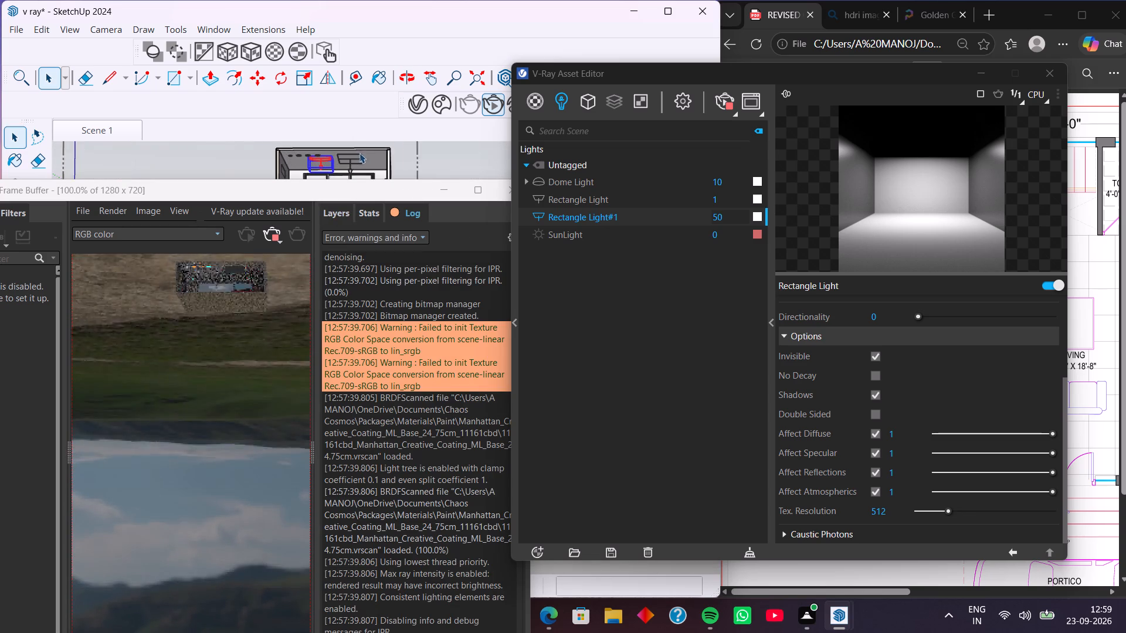
scroll(359, 153, up, 8)
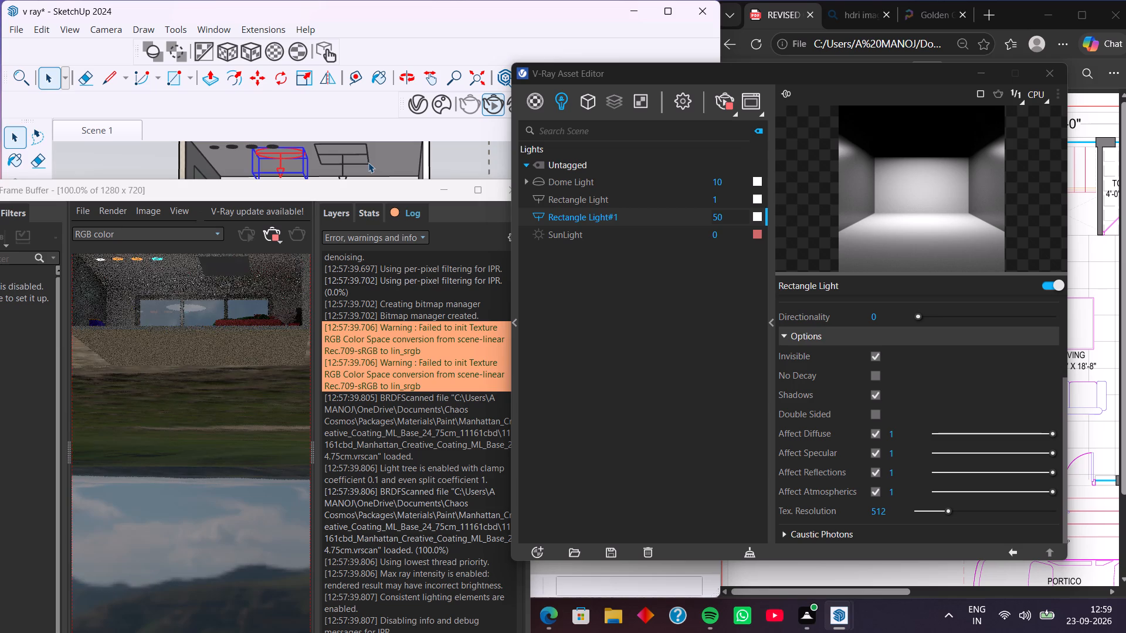
middle_click(368, 161)
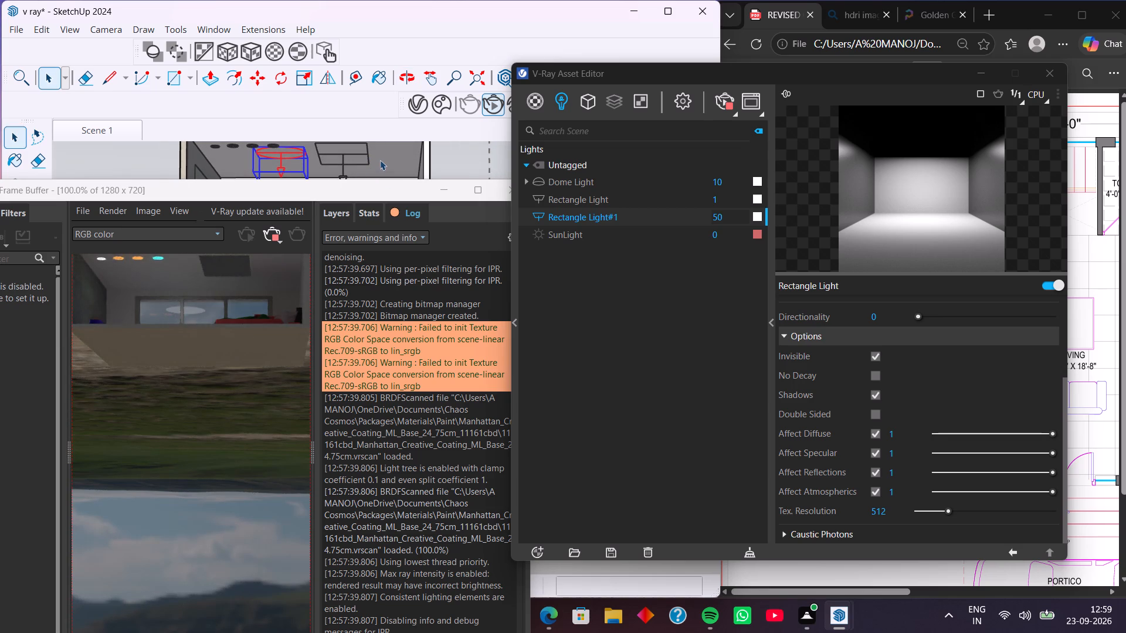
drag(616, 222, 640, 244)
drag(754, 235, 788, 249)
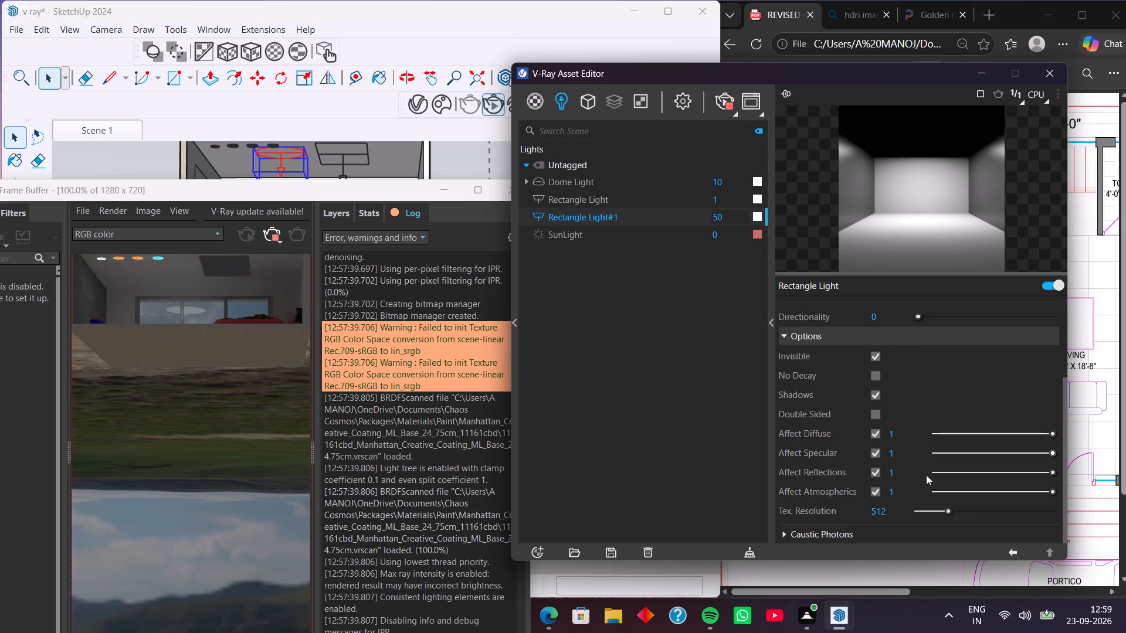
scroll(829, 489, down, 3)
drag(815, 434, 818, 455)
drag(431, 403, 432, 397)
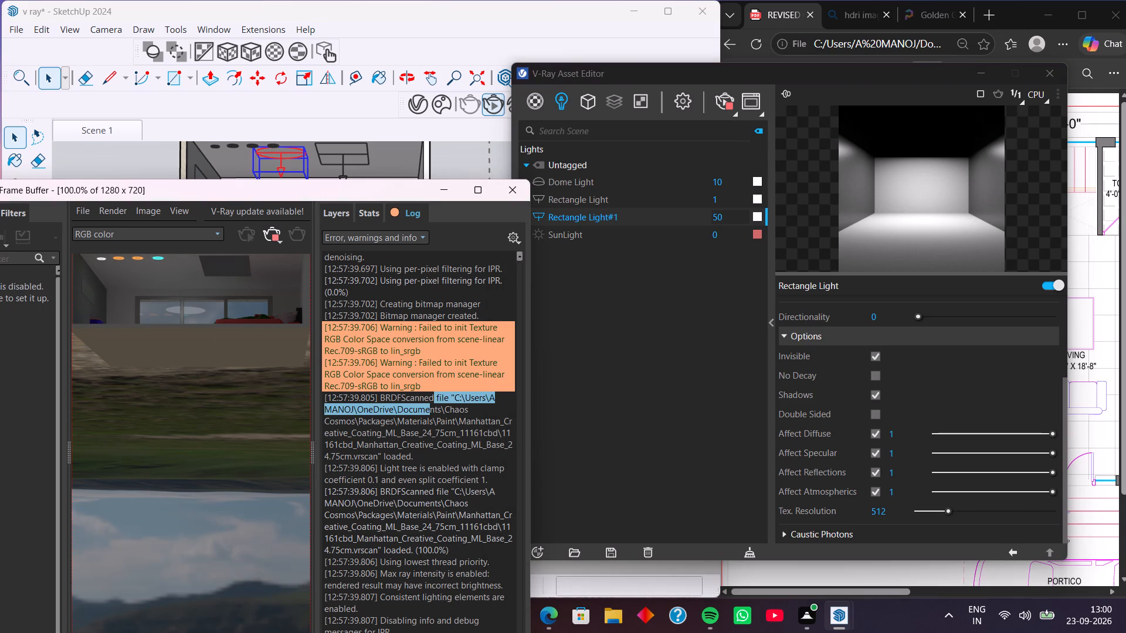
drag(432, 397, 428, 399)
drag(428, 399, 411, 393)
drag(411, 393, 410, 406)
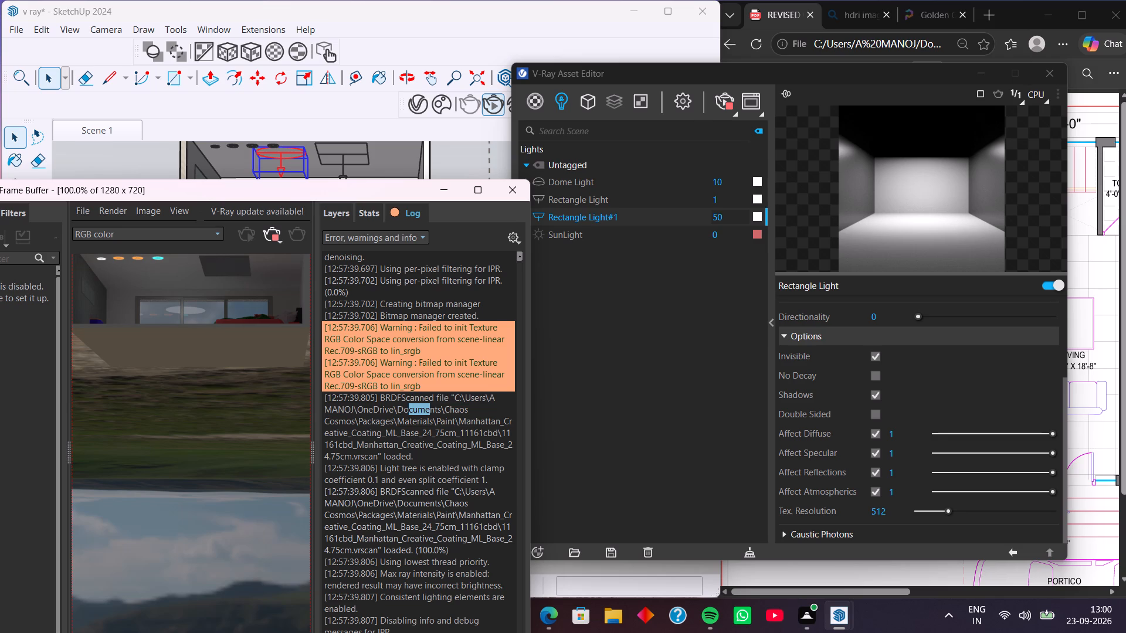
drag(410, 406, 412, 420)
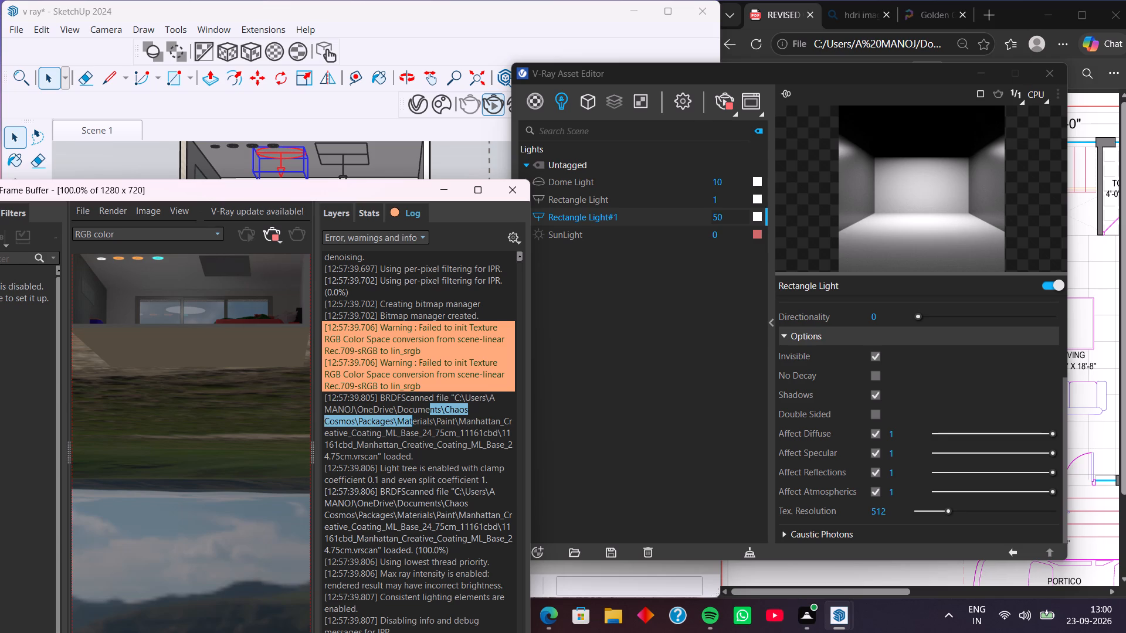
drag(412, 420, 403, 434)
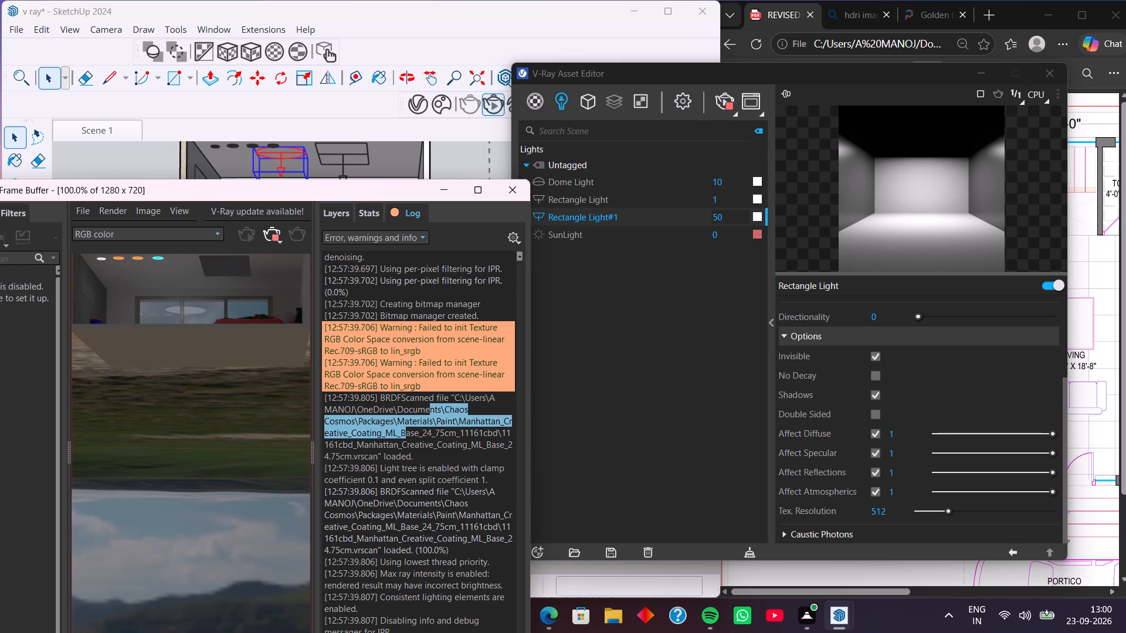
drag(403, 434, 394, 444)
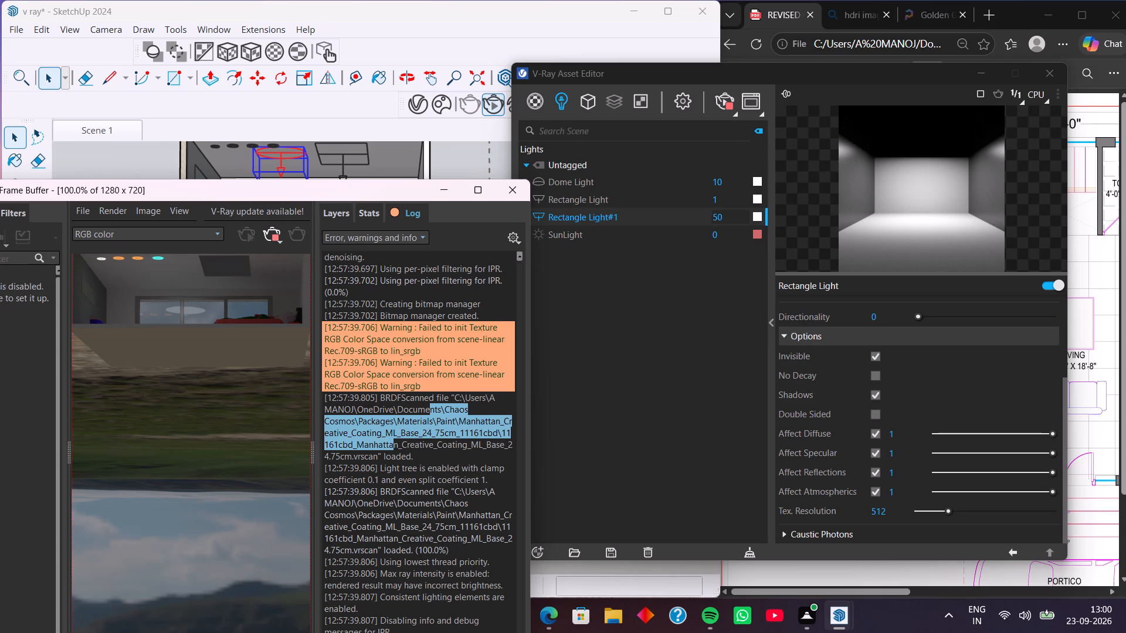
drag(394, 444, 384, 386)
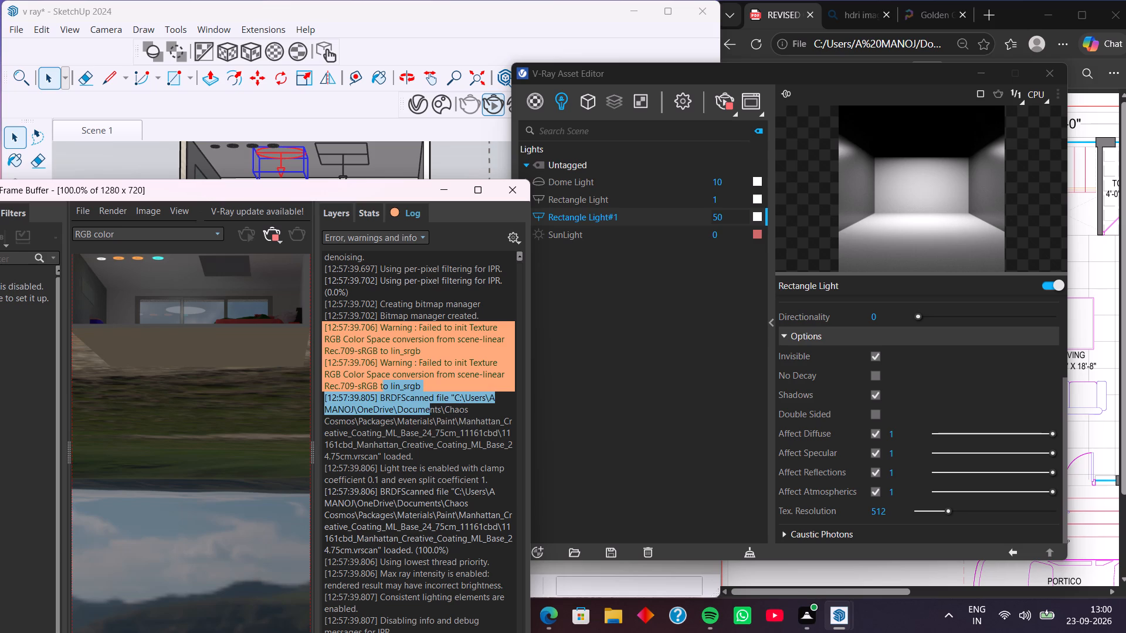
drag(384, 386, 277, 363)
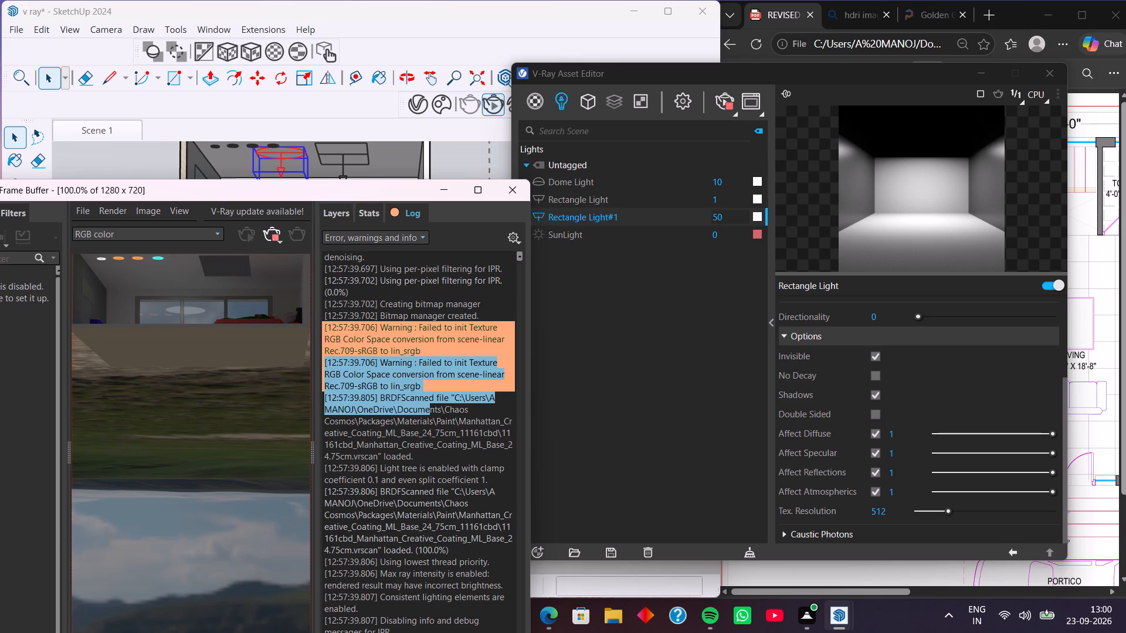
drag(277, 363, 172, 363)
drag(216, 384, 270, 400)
Examine the bedroom's open front in the interactive render at several magnifications.
scroll(208, 436, down, 1)
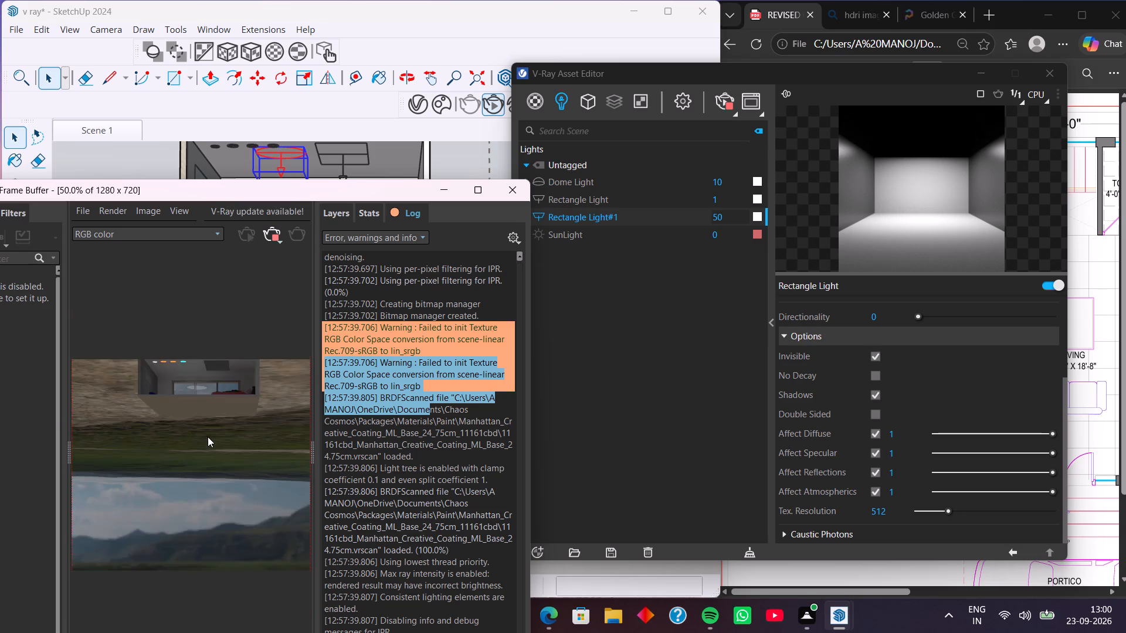
scroll(215, 430, up, 1)
scroll(215, 426, down, 5)
scroll(197, 305, up, 2)
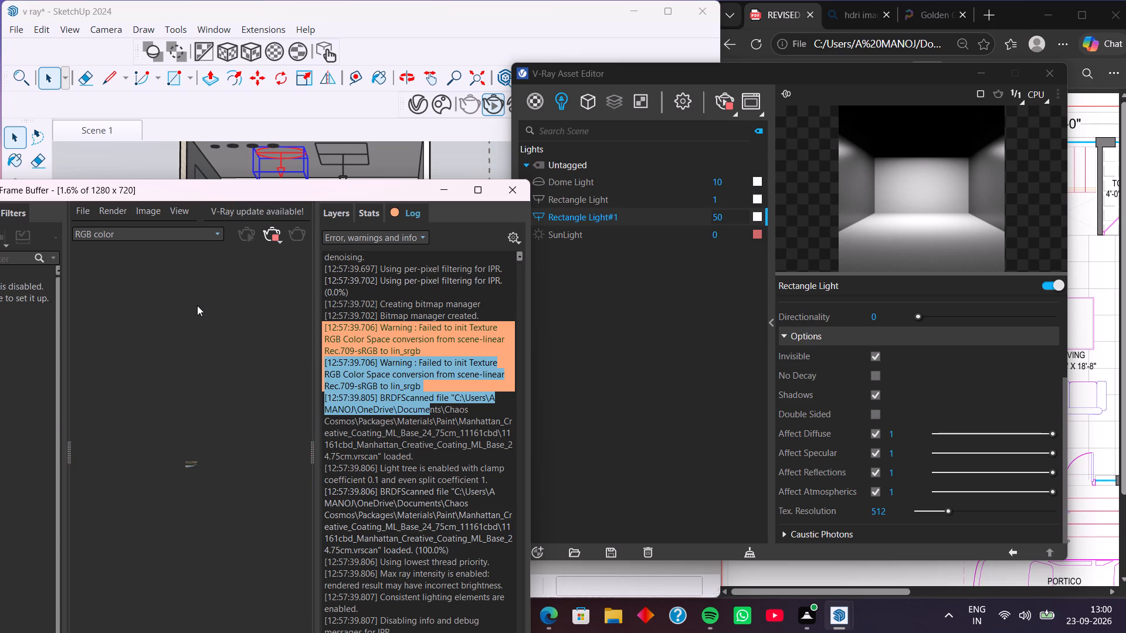
scroll(213, 323, down, 1)
scroll(213, 387, down, 3)
scroll(193, 485, up, 6)
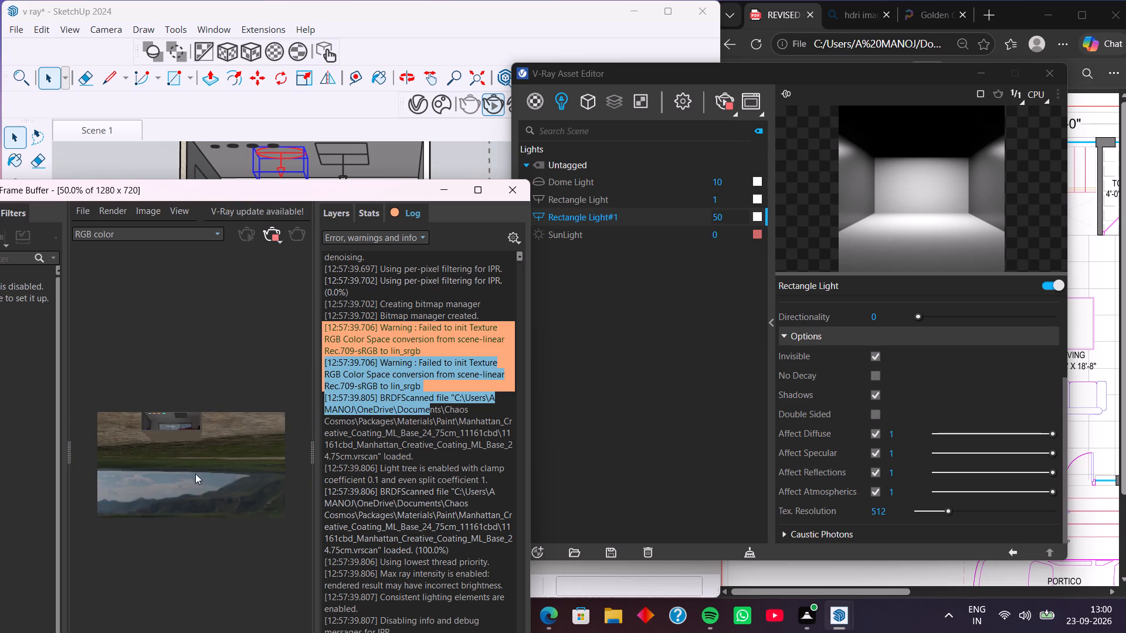
scroll(195, 474, up, 2)
scroll(189, 466, down, 2)
scroll(165, 418, up, 1)
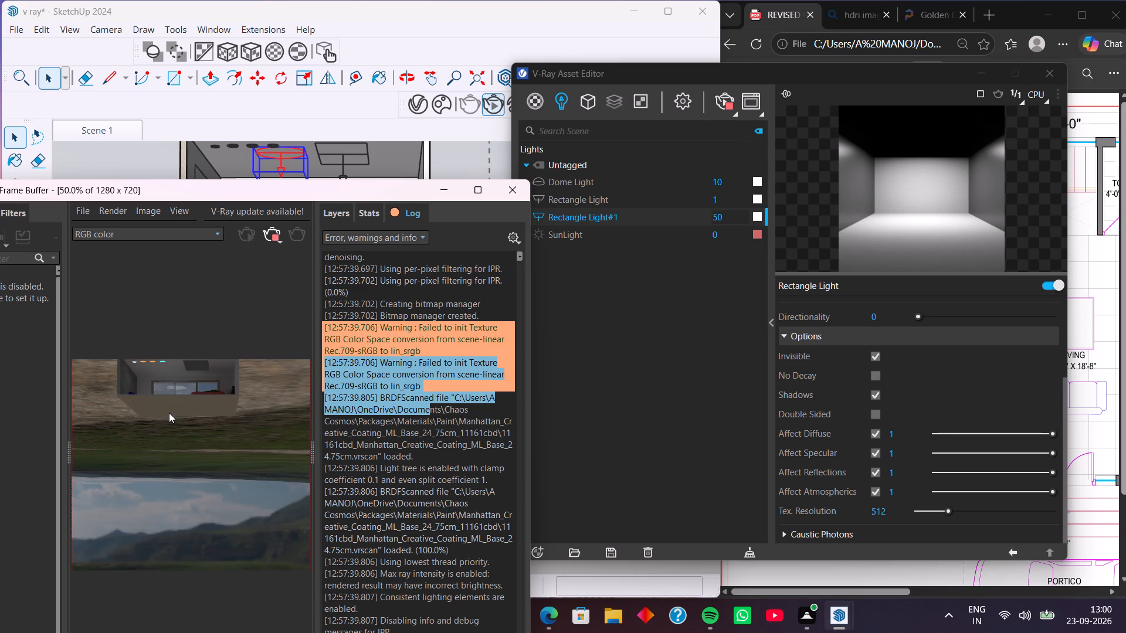
Examine the bedroom interior through its open front in the interactive render, from near floor level and progressively closer.
middle_drag(463, 147, 449, 175)
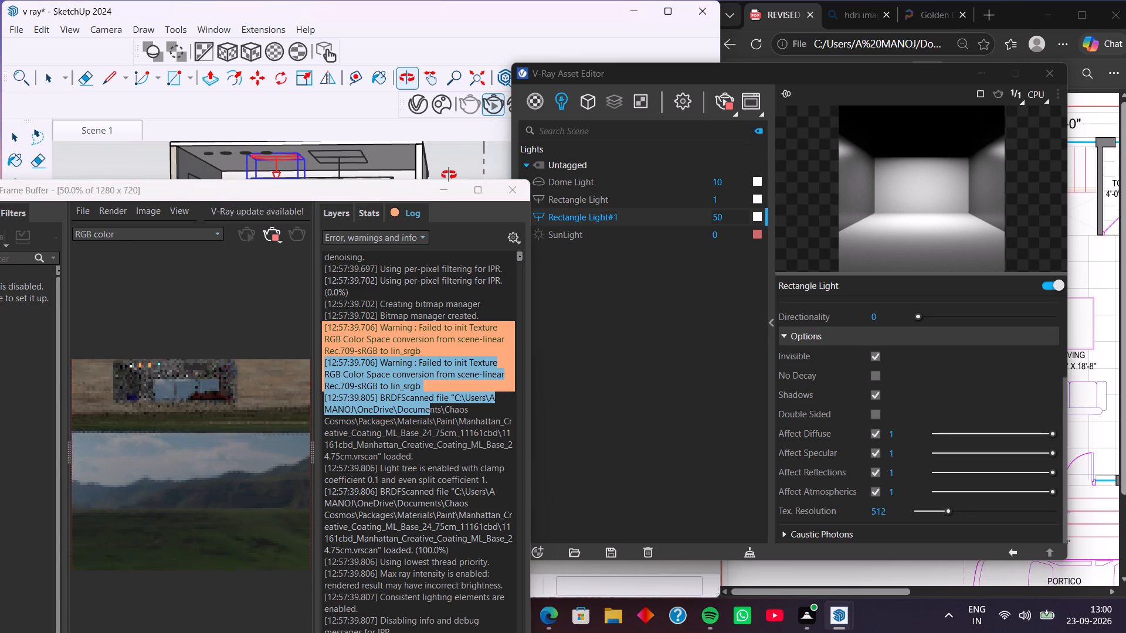
middle_drag(449, 175, 448, 175)
middle_drag(448, 177, 445, 195)
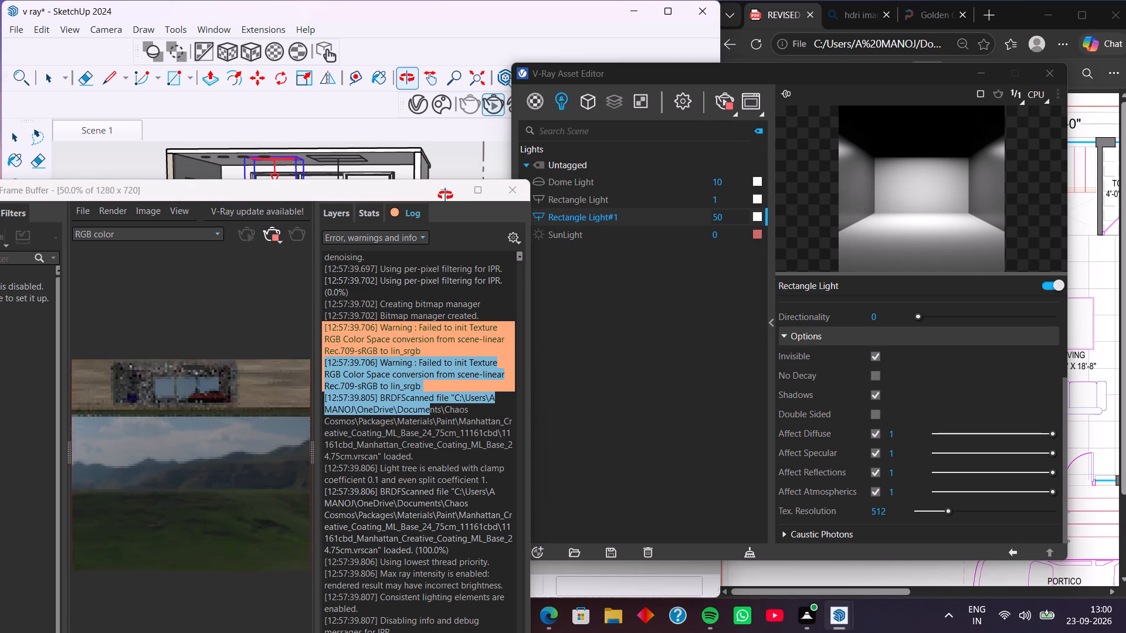
middle_drag(445, 195, 450, 211)
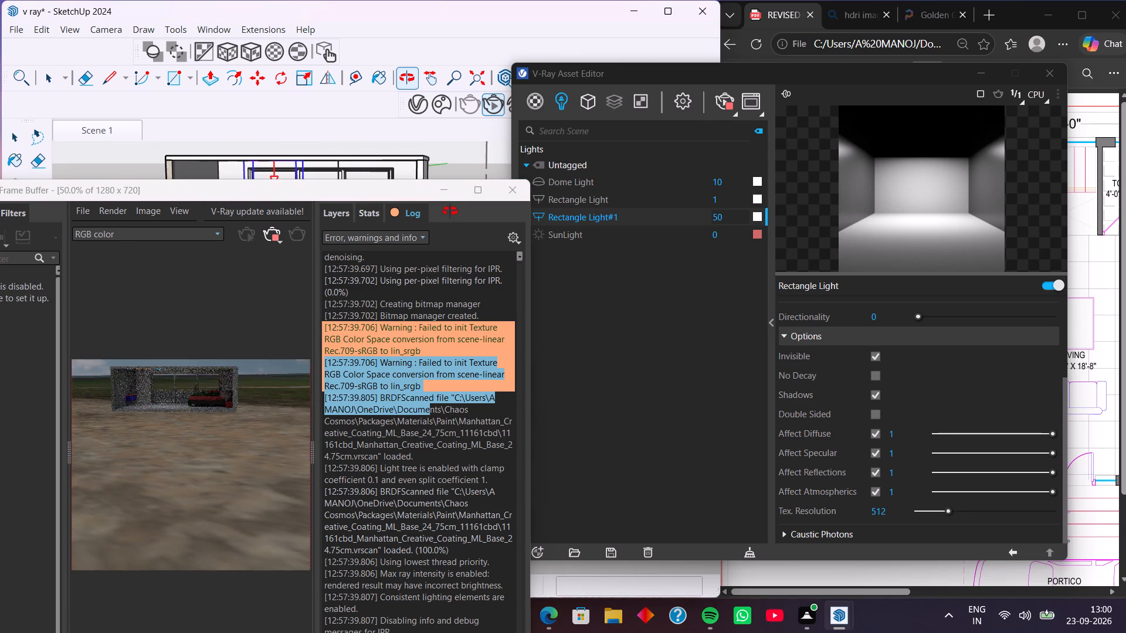
middle_drag(450, 211, 463, 207)
scroll(315, 180, up, 1)
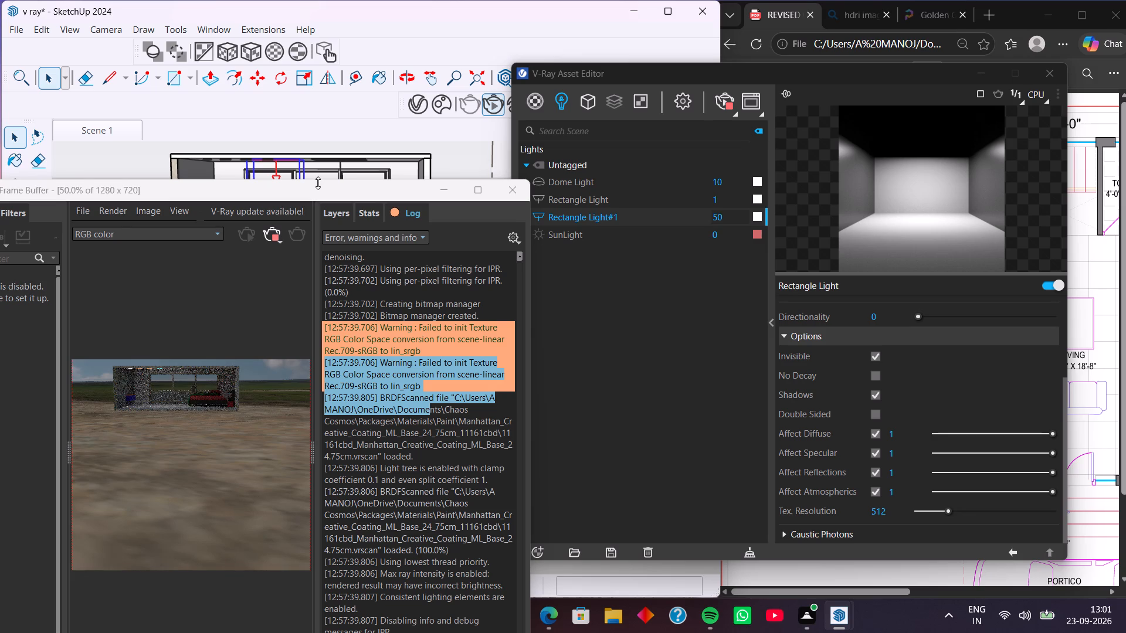
scroll(319, 183, up, 2)
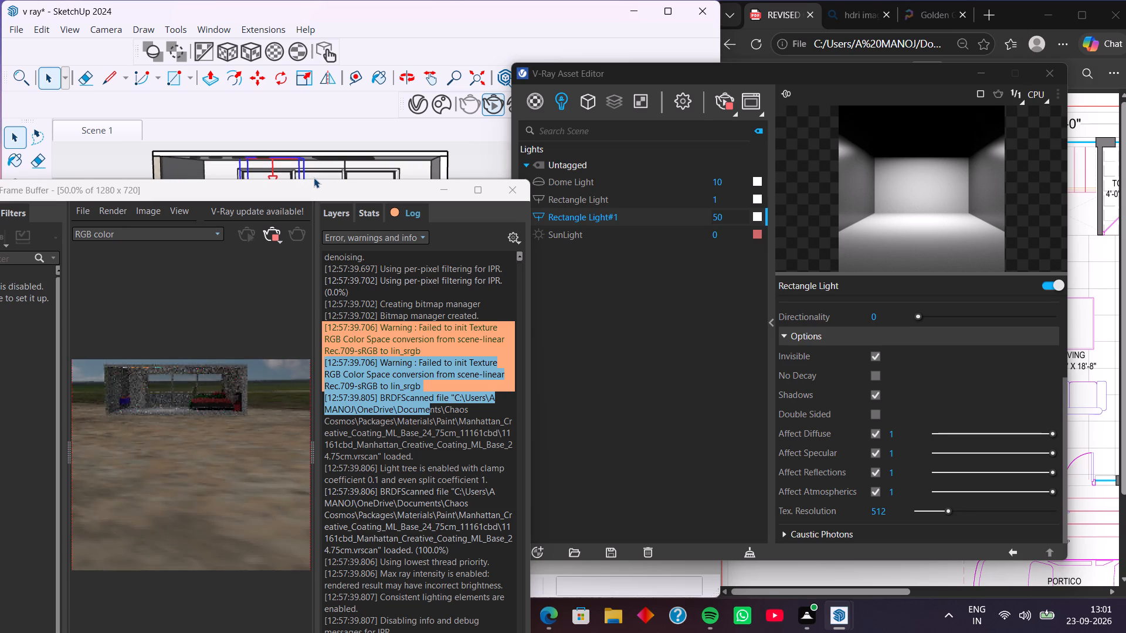
scroll(314, 178, up, 6)
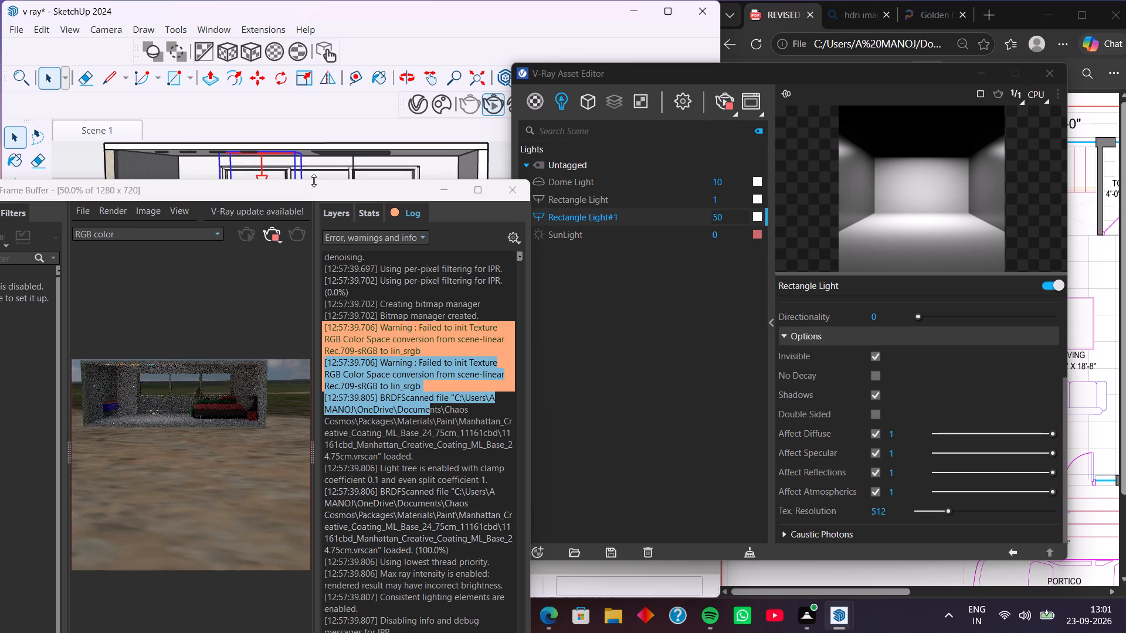
scroll(325, 169, up, 3)
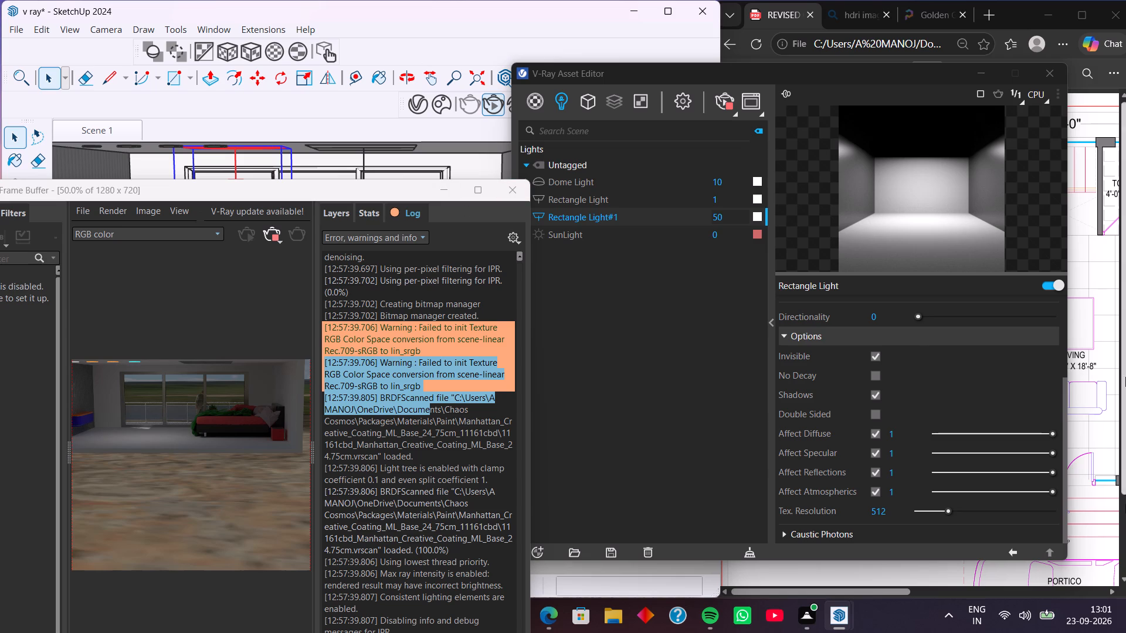
Restart the interactive render, inspect it up close, and review the Rectangle Light#1 parameters.
click(272, 232)
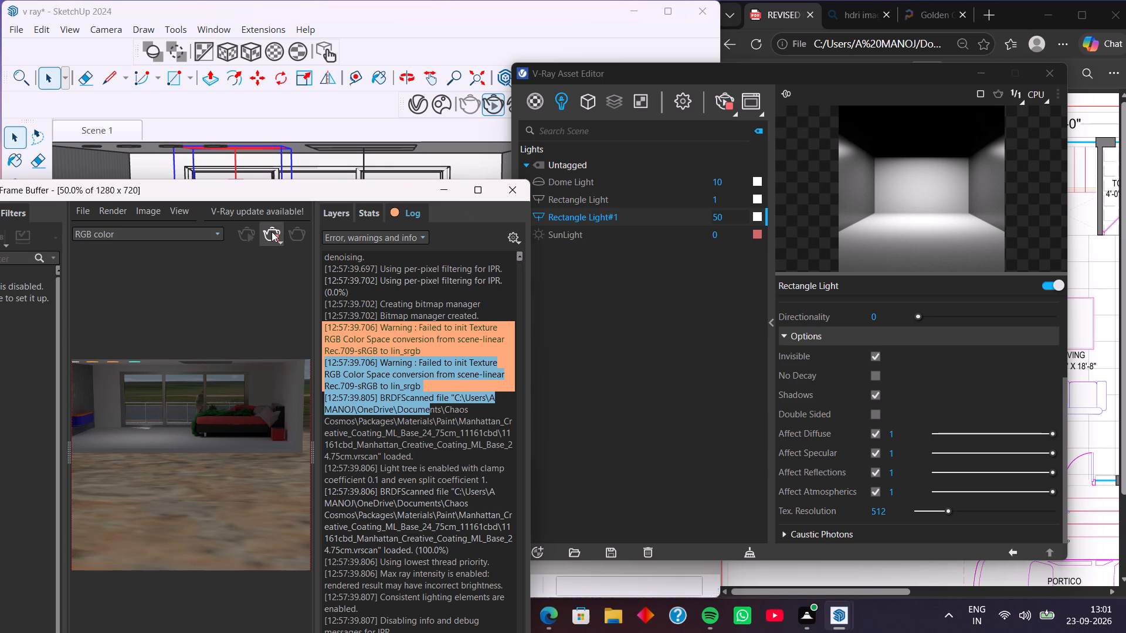
click(247, 236)
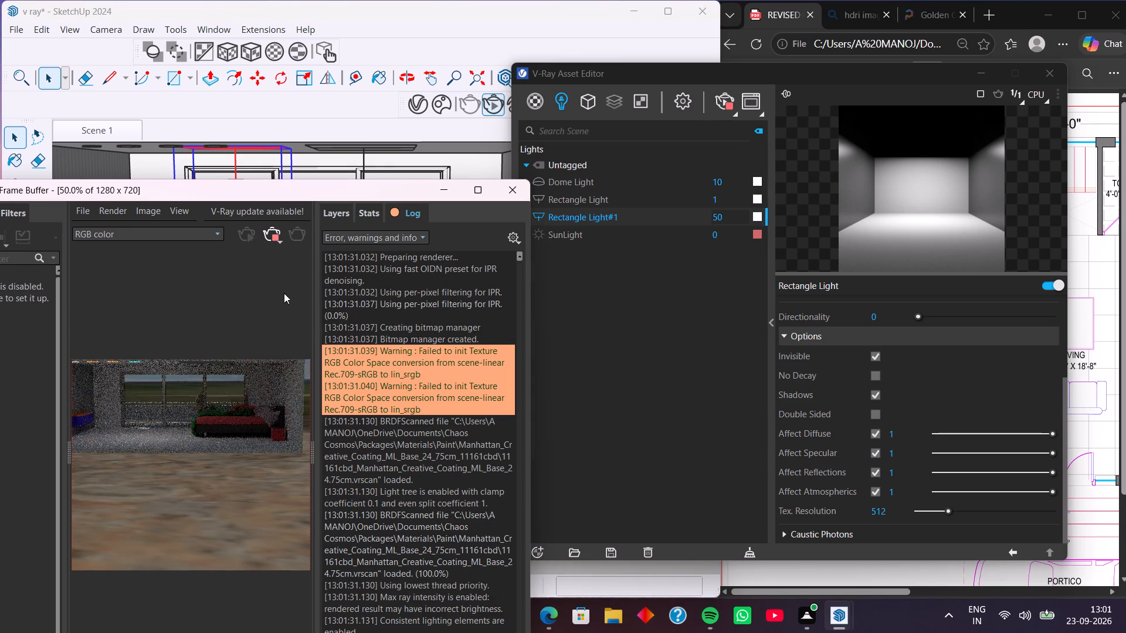
scroll(219, 458, down, 2)
scroll(218, 451, up, 4)
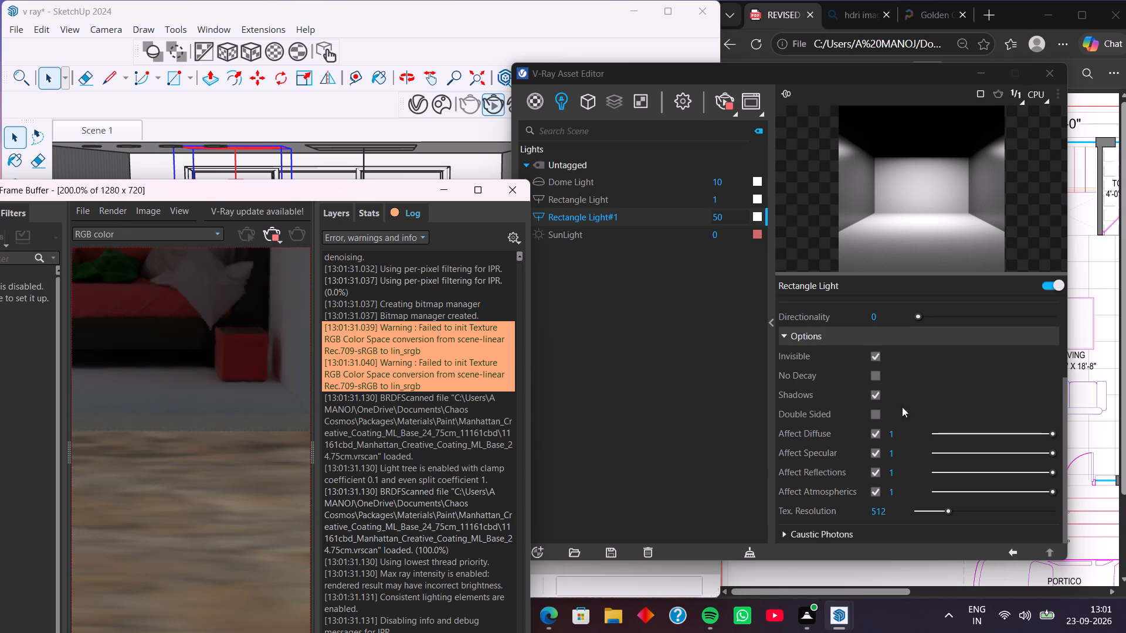
scroll(938, 392, down, 4)
scroll(913, 404, up, 6)
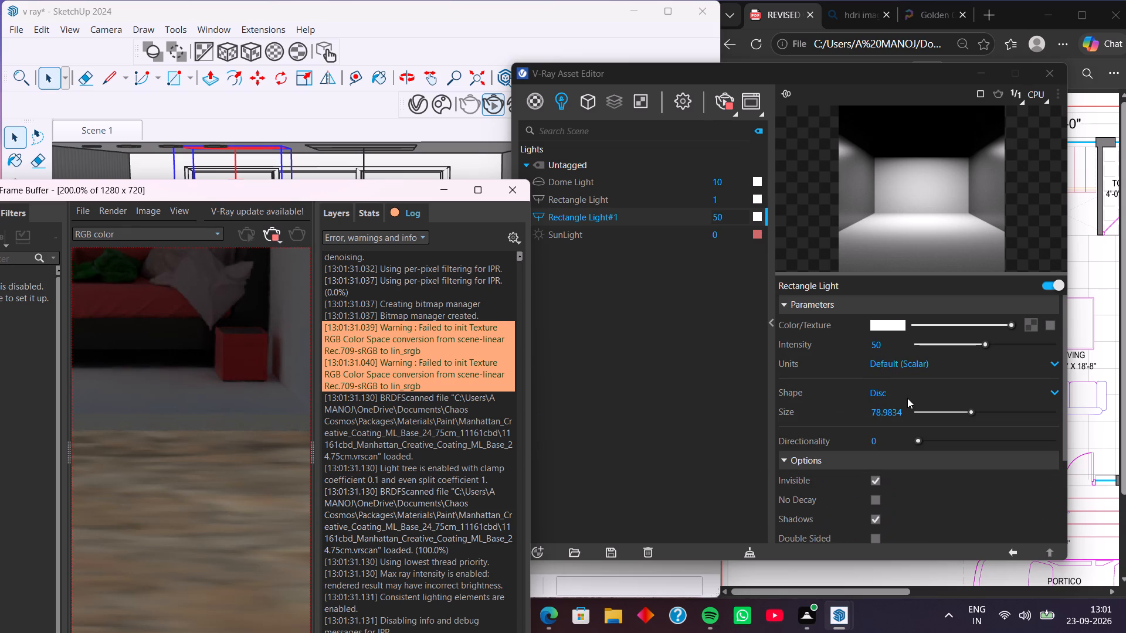
scroll(907, 398, up, 6)
Close the V-Ray Frame Buffer and the V-Ray Asset Editor.
click(514, 183)
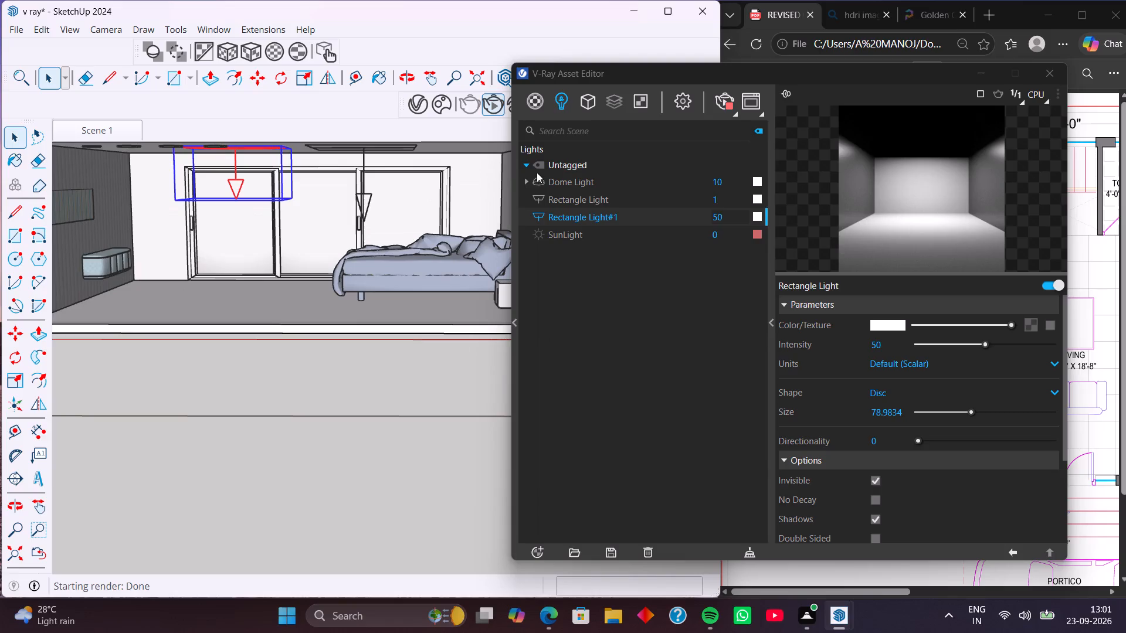
click(1047, 72)
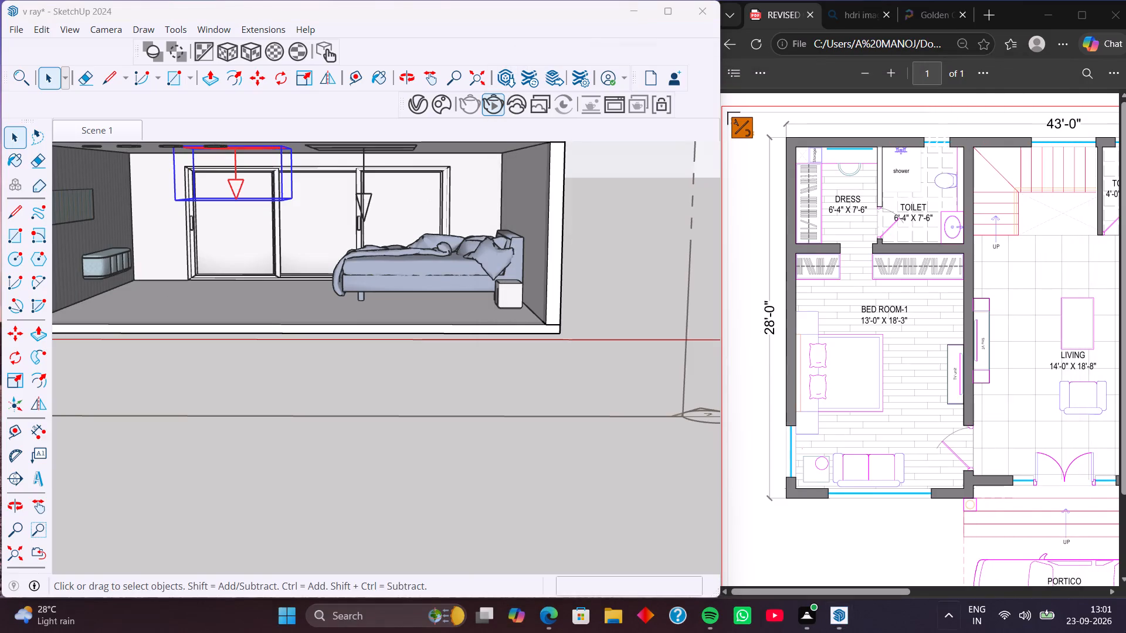
Open the recent REVISED GROUND FLOOR PLAN model, saving the changes to the v ray model.
click(308, 29)
click(355, 49)
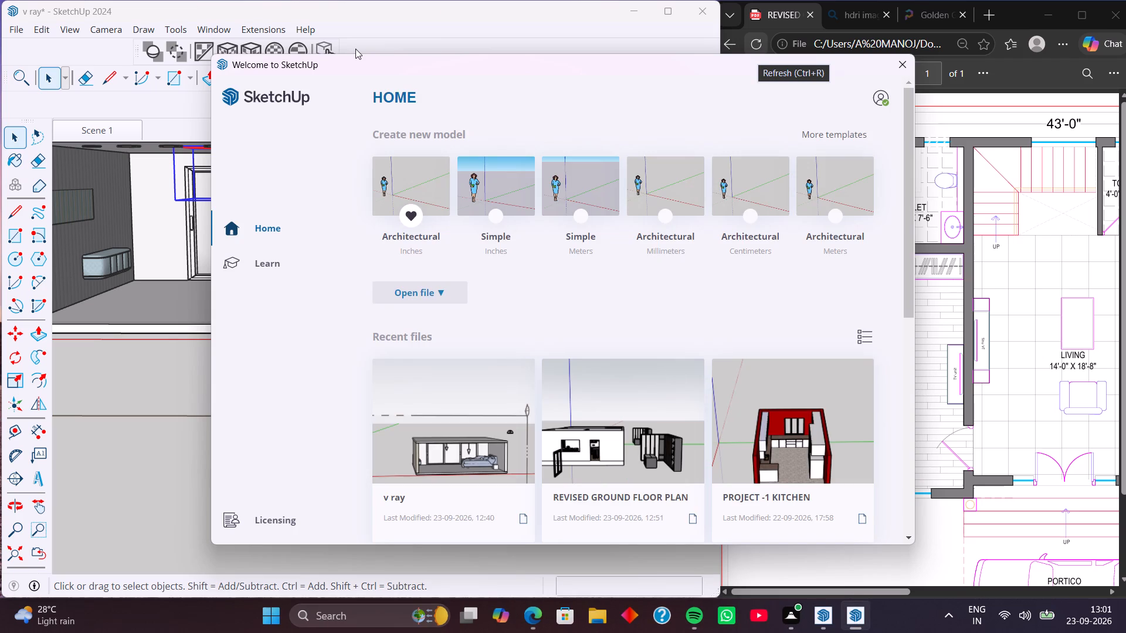
click(636, 435)
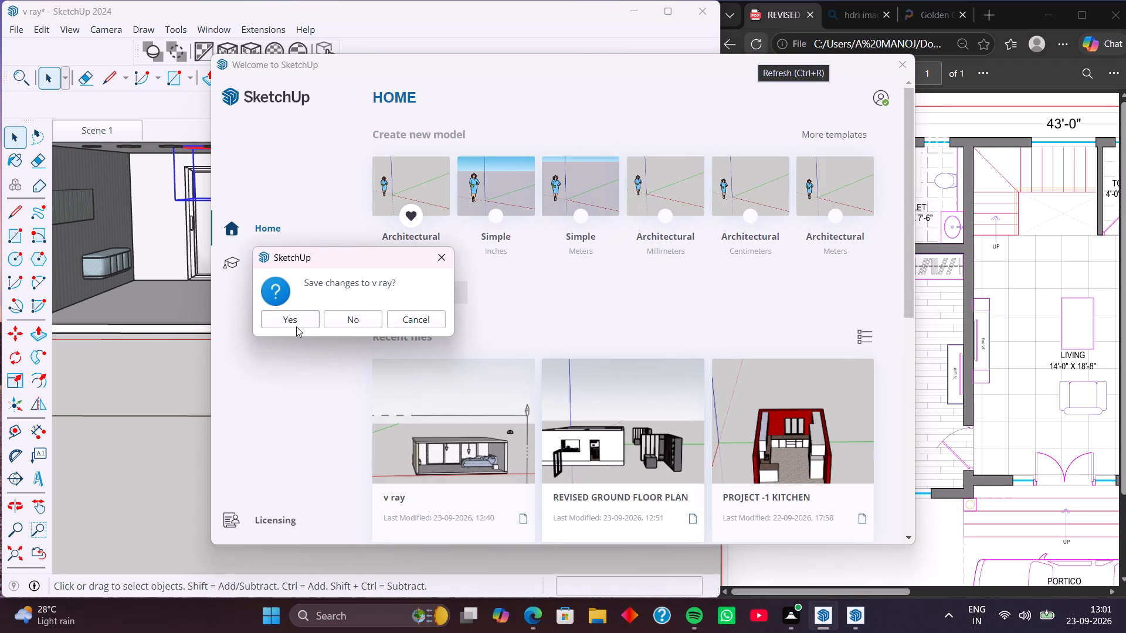
click(295, 320)
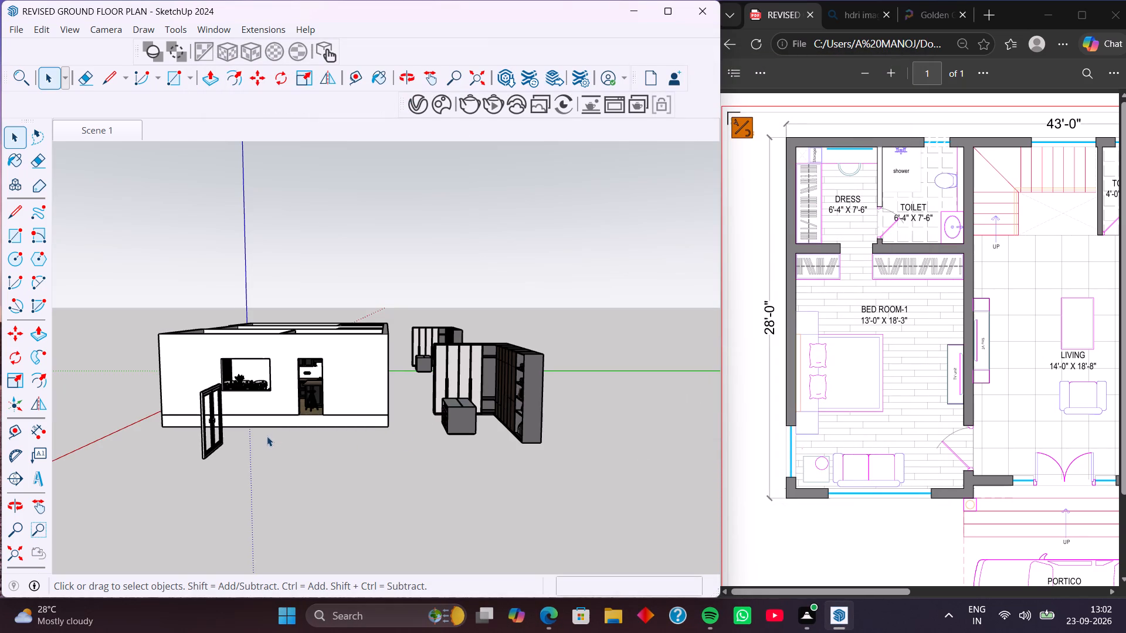
Delete the spare L-shaped wardrobe and its drawer unit standing outside the house beside the kitchen.
middle_drag(264, 437, 260, 467)
scroll(235, 471, up, 6)
middle_drag(227, 468, 225, 470)
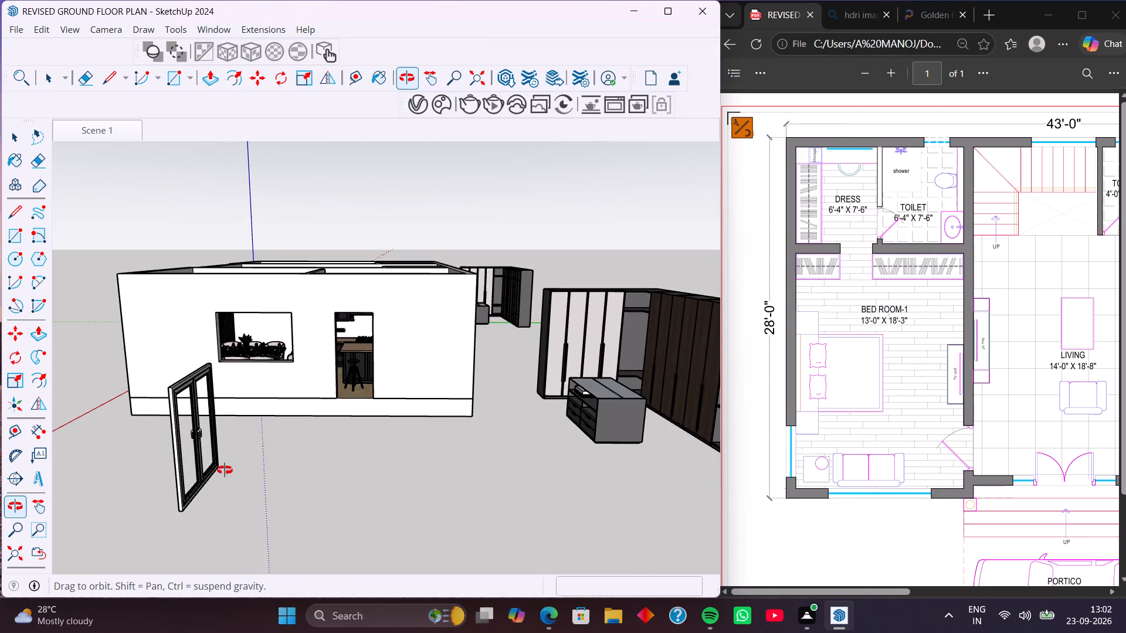
middle_drag(225, 470, 133, 506)
scroll(132, 502, up, 1)
scroll(121, 471, down, 3)
middle_drag(141, 466, 250, 450)
scroll(281, 428, down, 3)
middle_drag(354, 451, 349, 597)
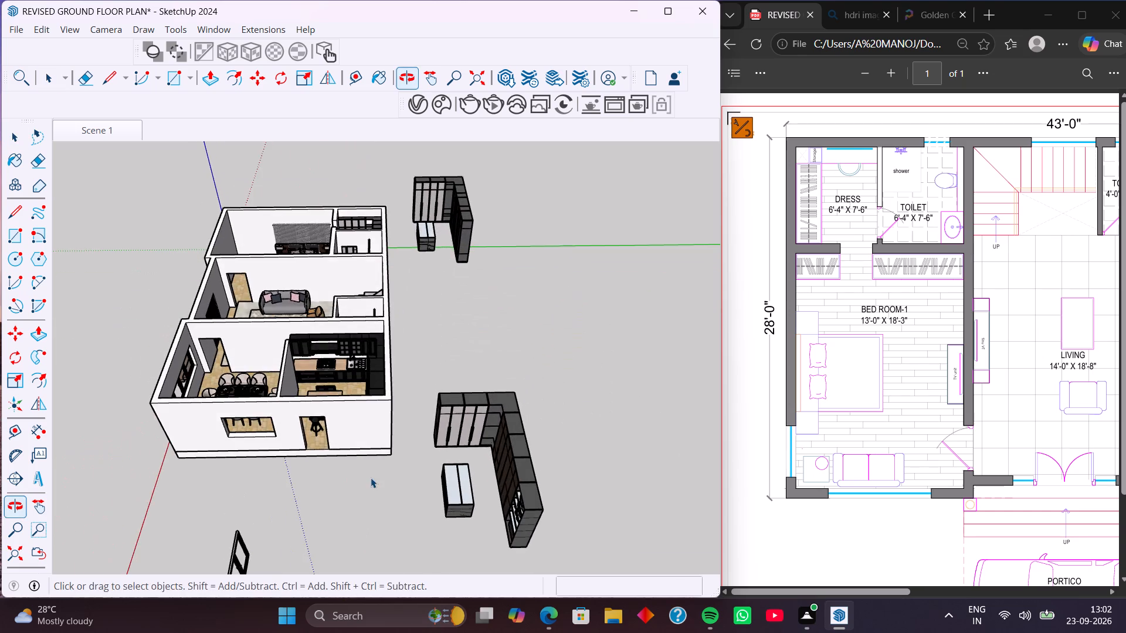
middle_drag(369, 501, 378, 566)
scroll(389, 519, down, 2)
middle_drag(389, 519, 364, 446)
middle_drag(364, 445, 369, 474)
drag(385, 346, 525, 511)
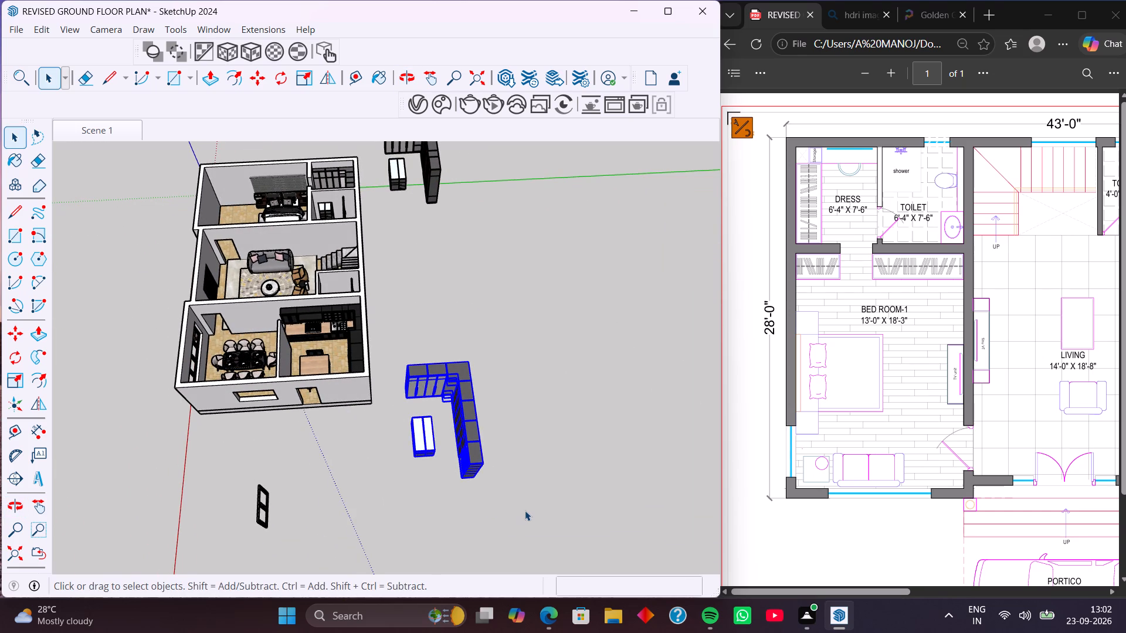
key(Delete)
Delete the remaining spare L-shaped wardrobe and drawer unit outside the house beside the far bedroom.
scroll(481, 382, down, 4)
scroll(466, 314, up, 1)
shift+middle_drag(466, 313, 469, 508)
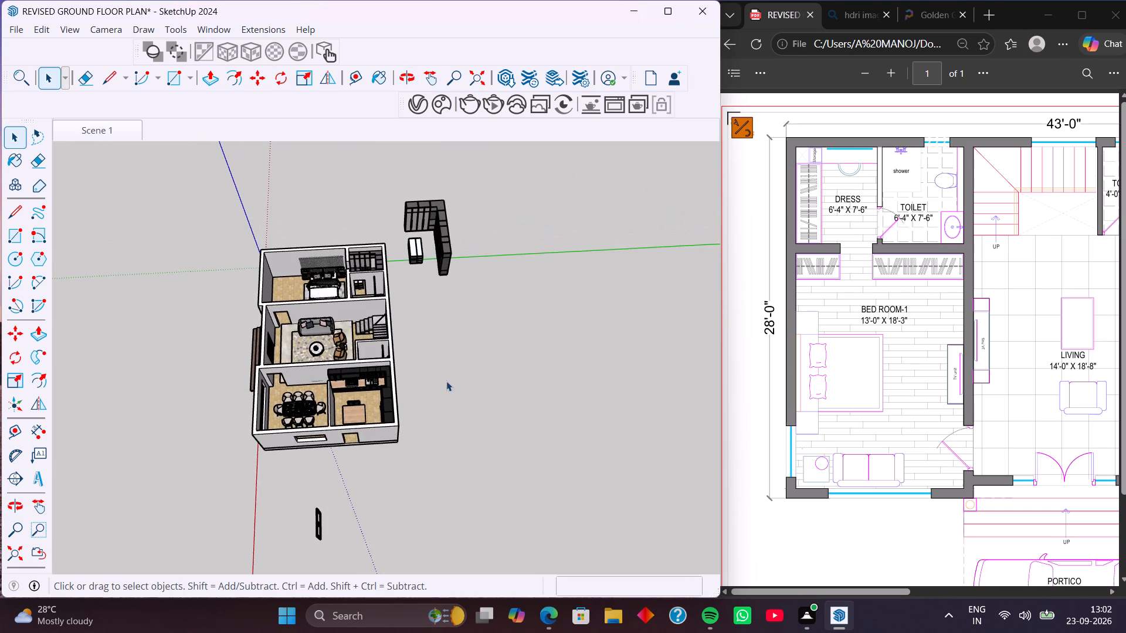
shift+middle_drag(446, 381, 409, 549)
scroll(372, 313, up, 3)
drag(354, 288, 405, 409)
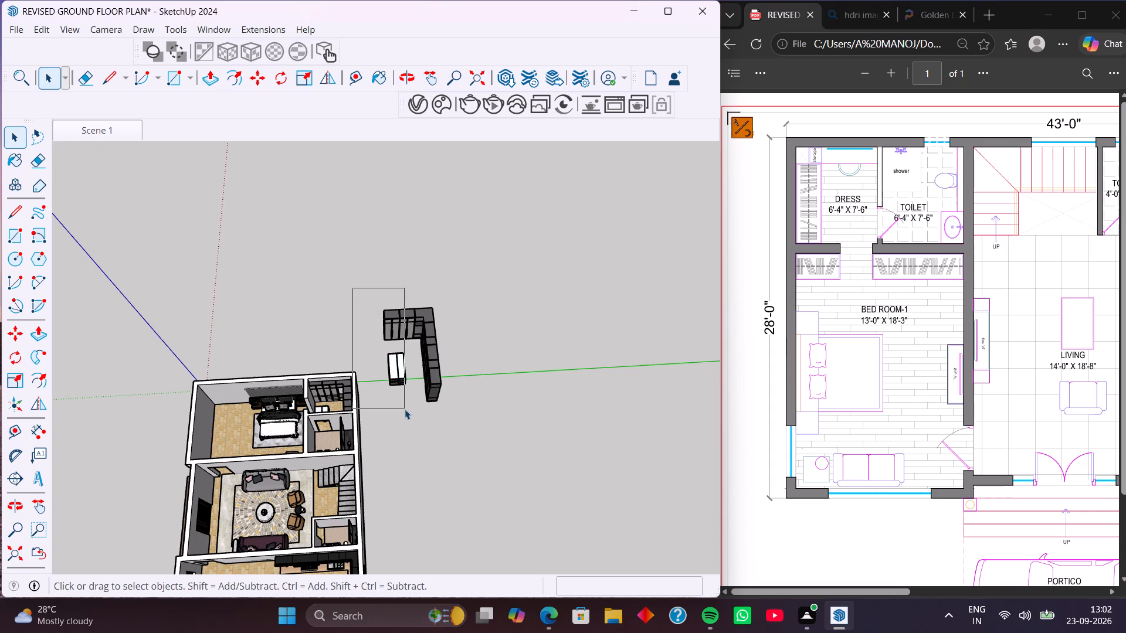
drag(405, 409, 364, 300)
drag(374, 298, 459, 371)
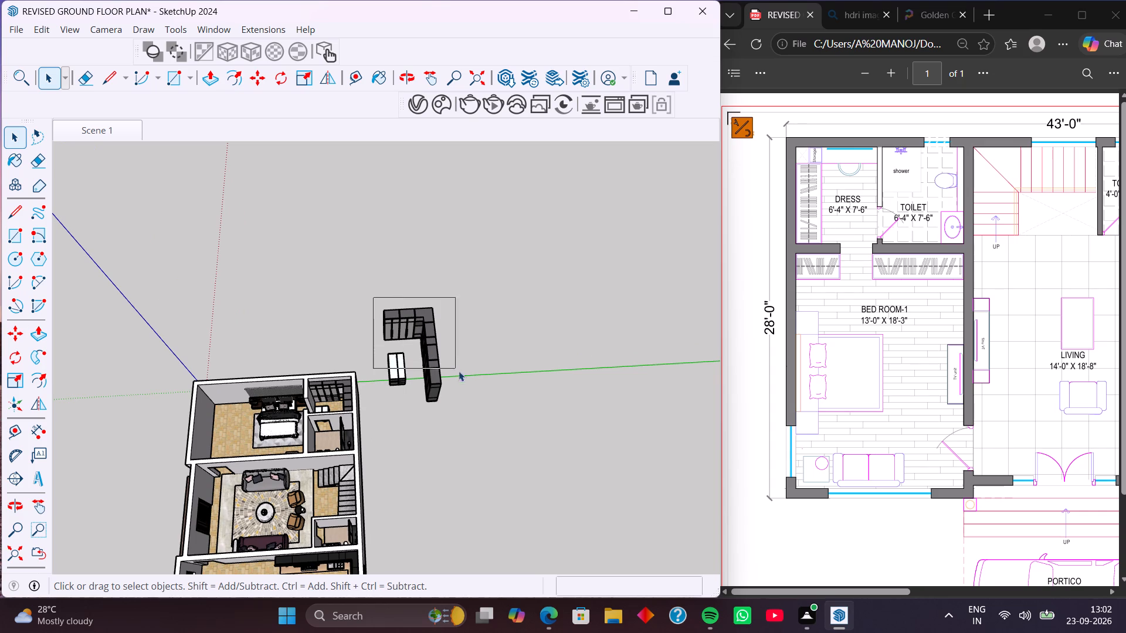
drag(459, 371, 499, 419)
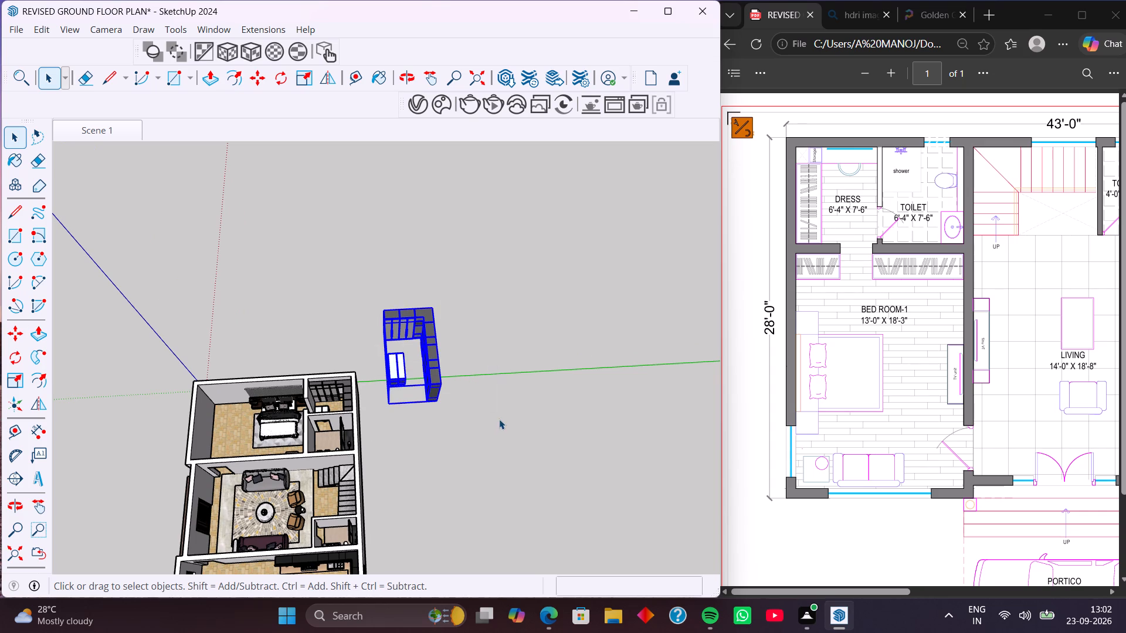
key(Delete)
Rotate the loose double-panel window 90 degrees about the vertical axis at its bottom corner, aligning it with the green axis.
scroll(400, 406, down, 3)
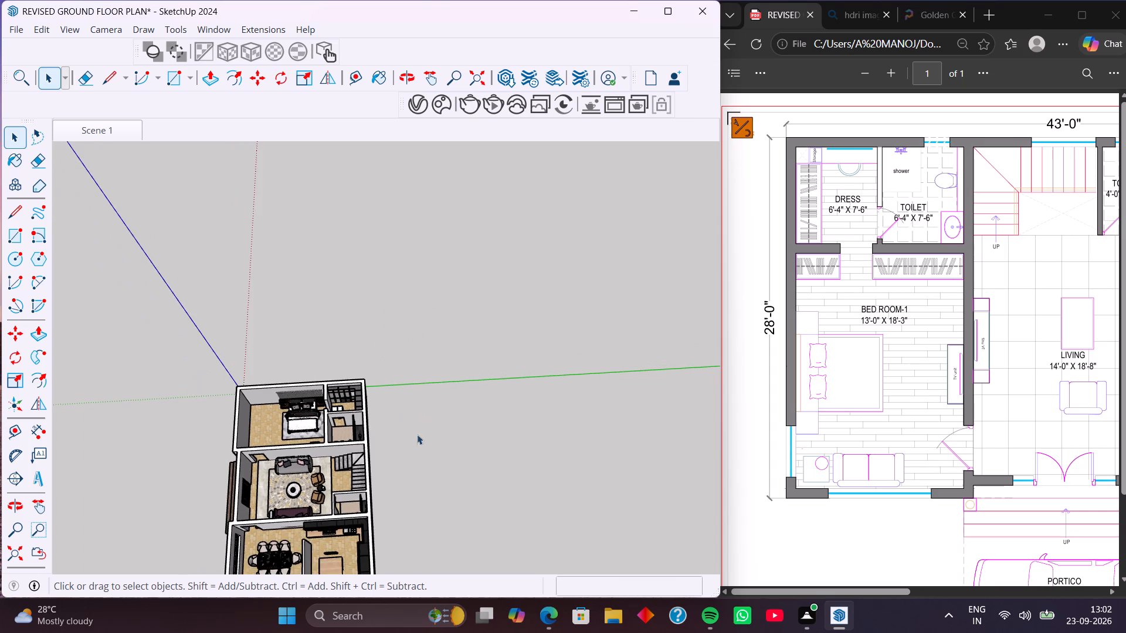
shift+middle_drag(432, 462, 441, 238)
middle_drag(452, 383, 434, 257)
scroll(362, 407, up, 1)
middle_drag(361, 407, 346, 295)
scroll(298, 389, up, 6)
middle_drag(262, 399, 300, 339)
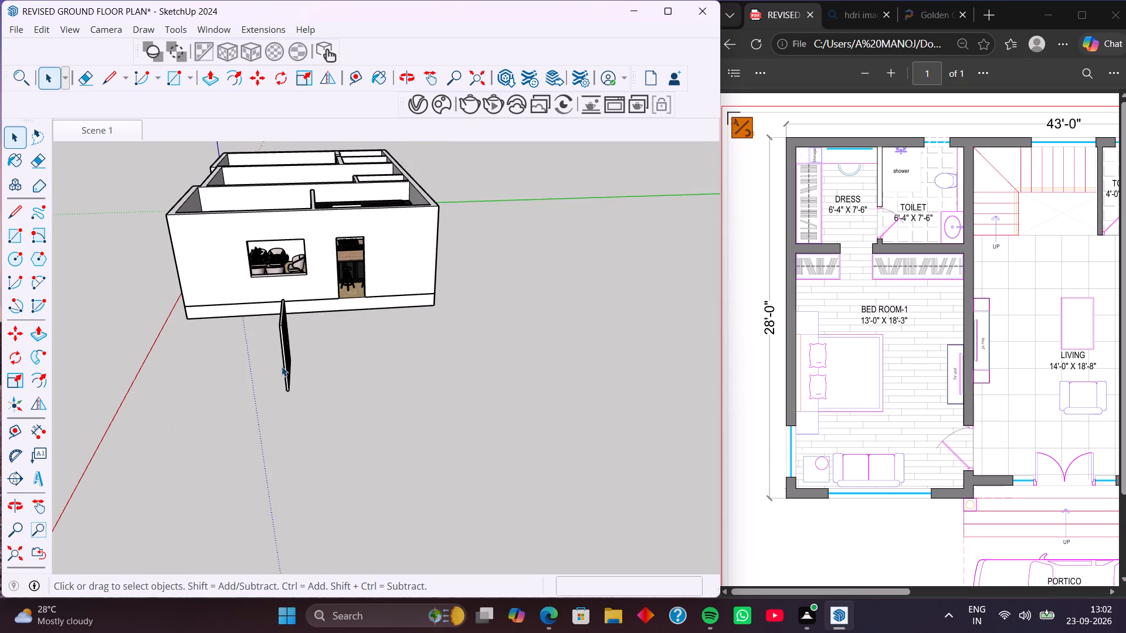
click(288, 368)
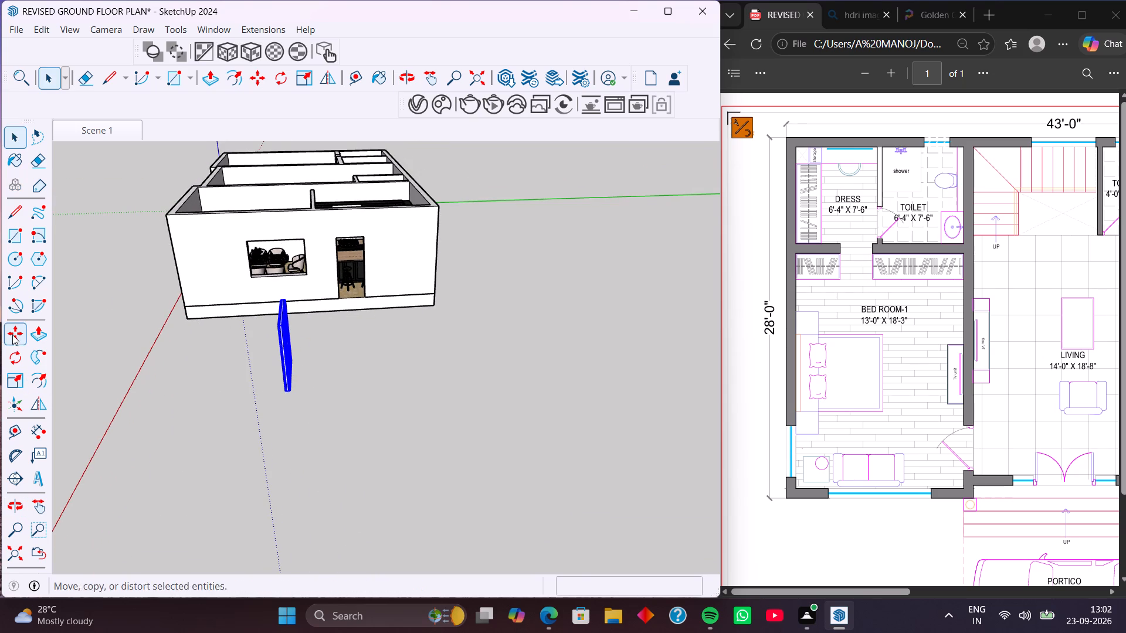
click(15, 356)
scroll(276, 407, up, 3)
middle_drag(304, 407, 188, 457)
scroll(147, 411, up, 4)
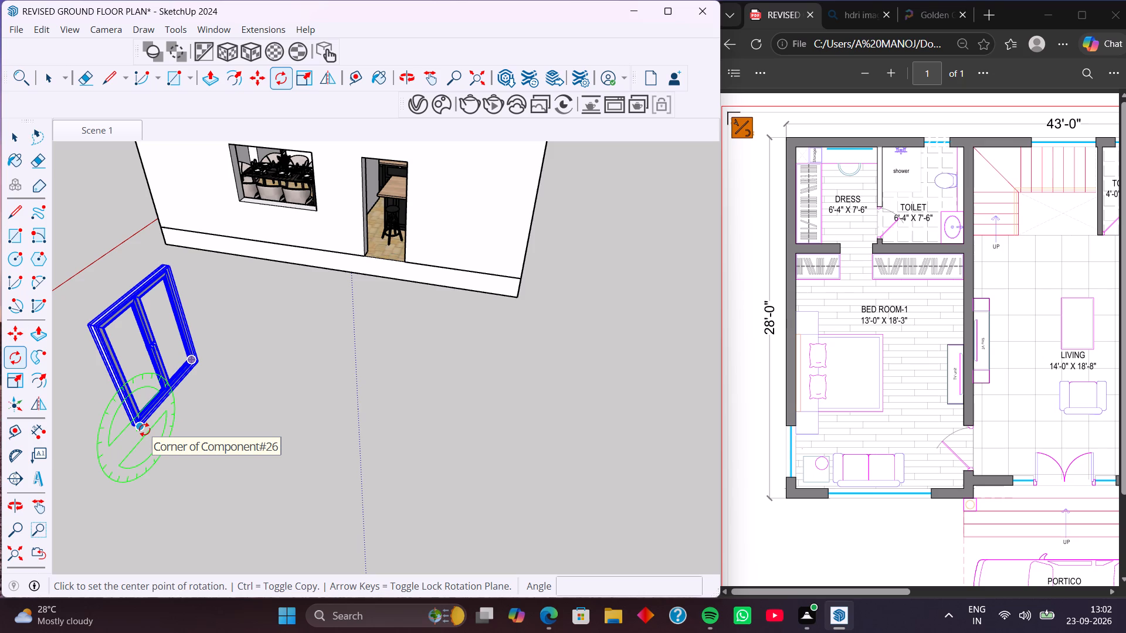
key(Up)
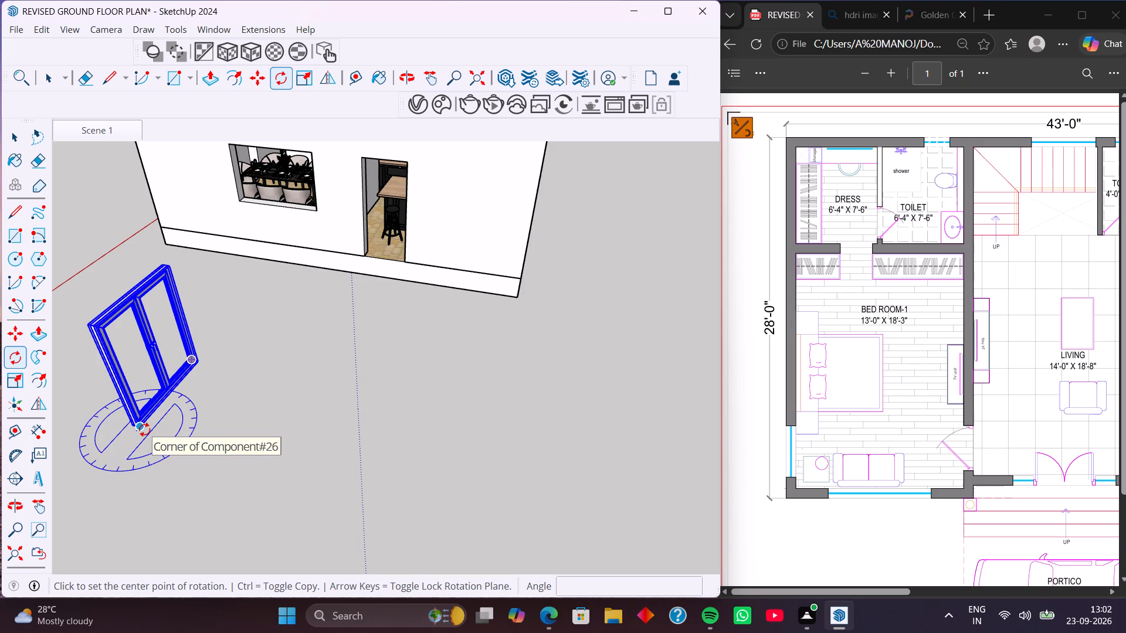
click(144, 430)
click(218, 349)
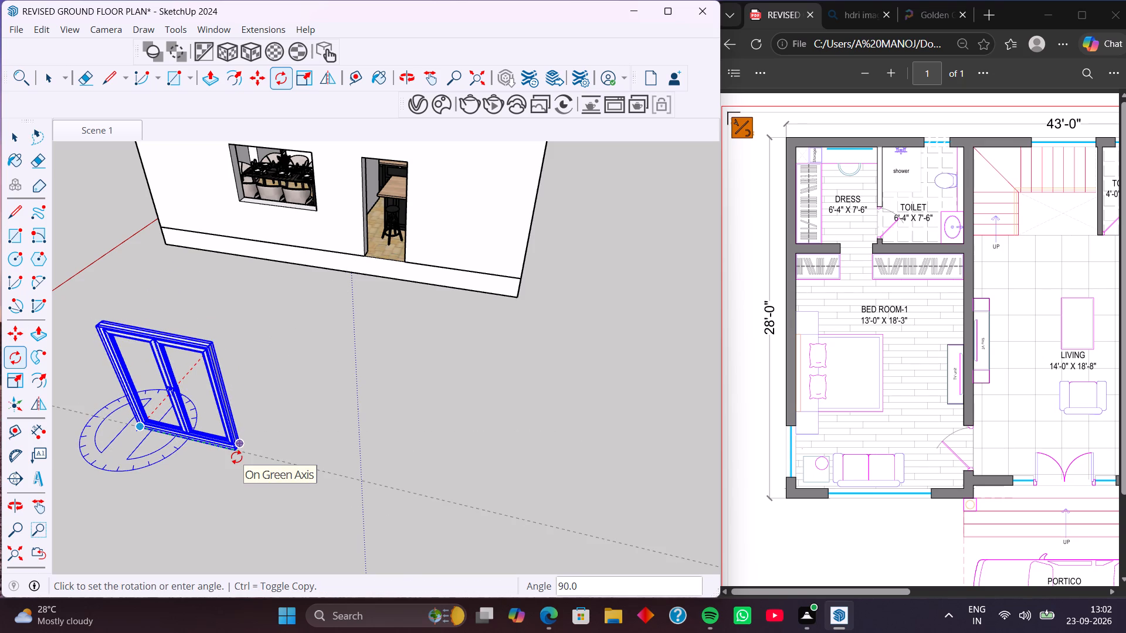
click(236, 457)
Move the double-panel window by its bottom corner onto the lower corner of the dining room wall opening.
middle_drag(231, 457, 319, 442)
key(m)
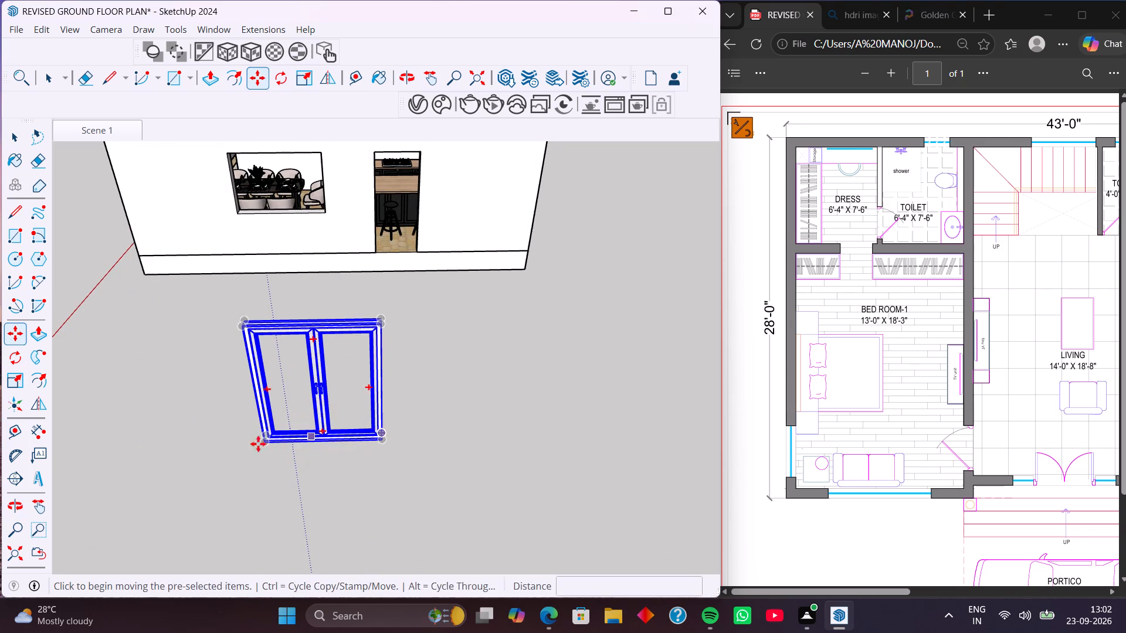
middle_drag(229, 446, 297, 432)
scroll(379, 434, up, 5)
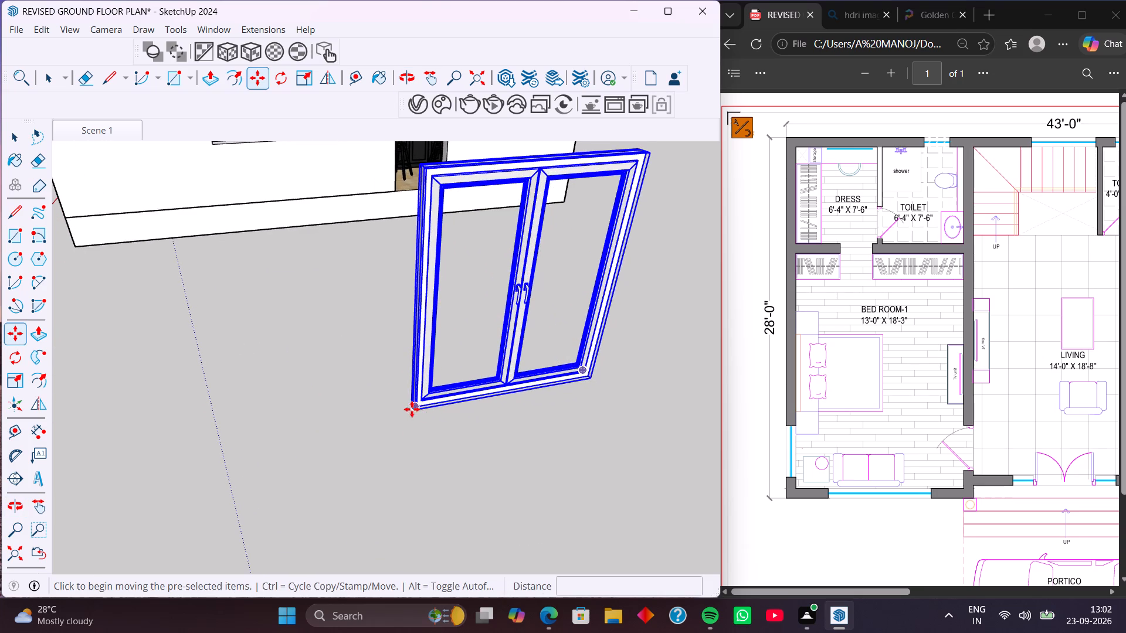
click(418, 409)
scroll(287, 366, down, 6)
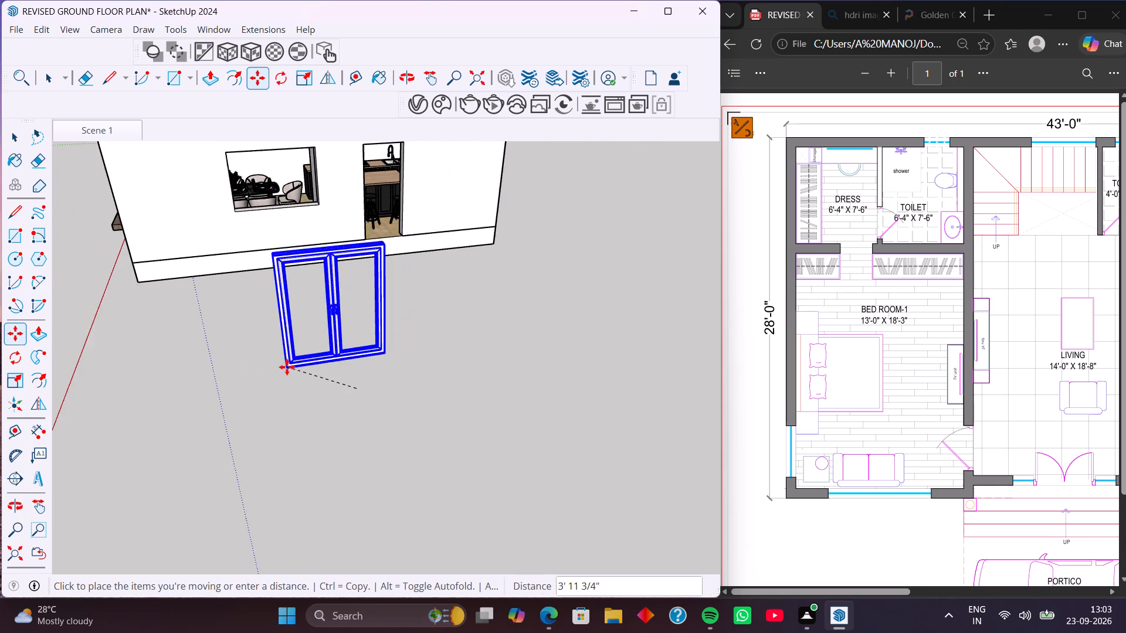
shift+middle_drag(298, 424, 314, 489)
shift+middle_drag(284, 312, 355, 451)
scroll(312, 420, up, 6)
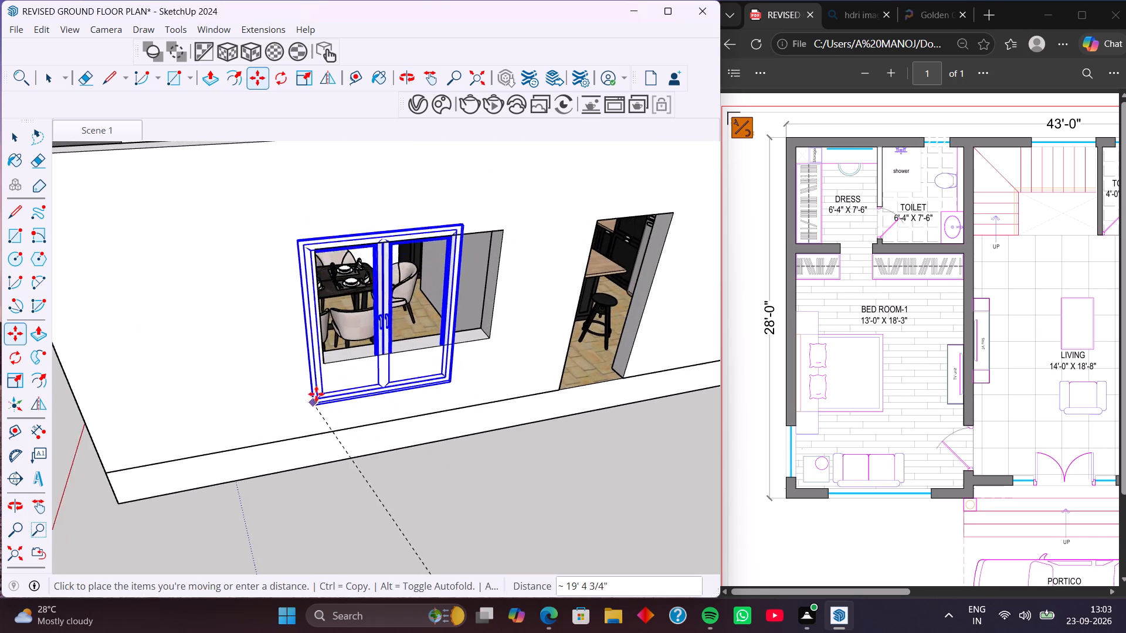
scroll(316, 394, up, 4)
click(325, 356)
scroll(436, 386, down, 5)
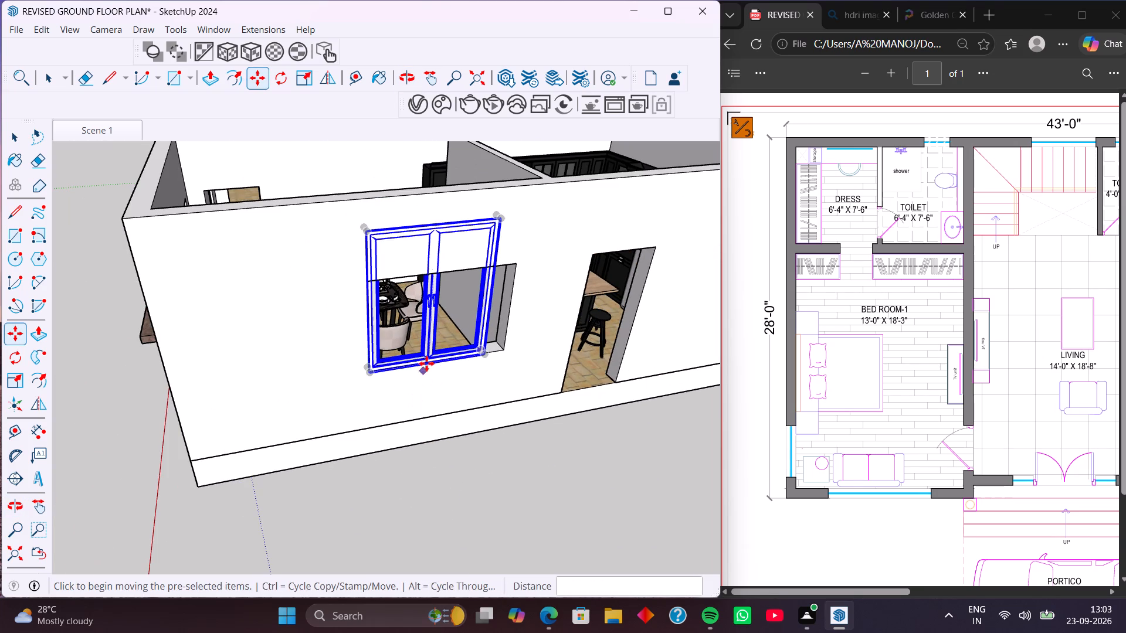
Scale the window's width so its side reaches the edge of the dining room opening nearest the kitchen door.
shift+middle_drag(427, 362, 425, 434)
middle_drag(421, 404, 406, 304)
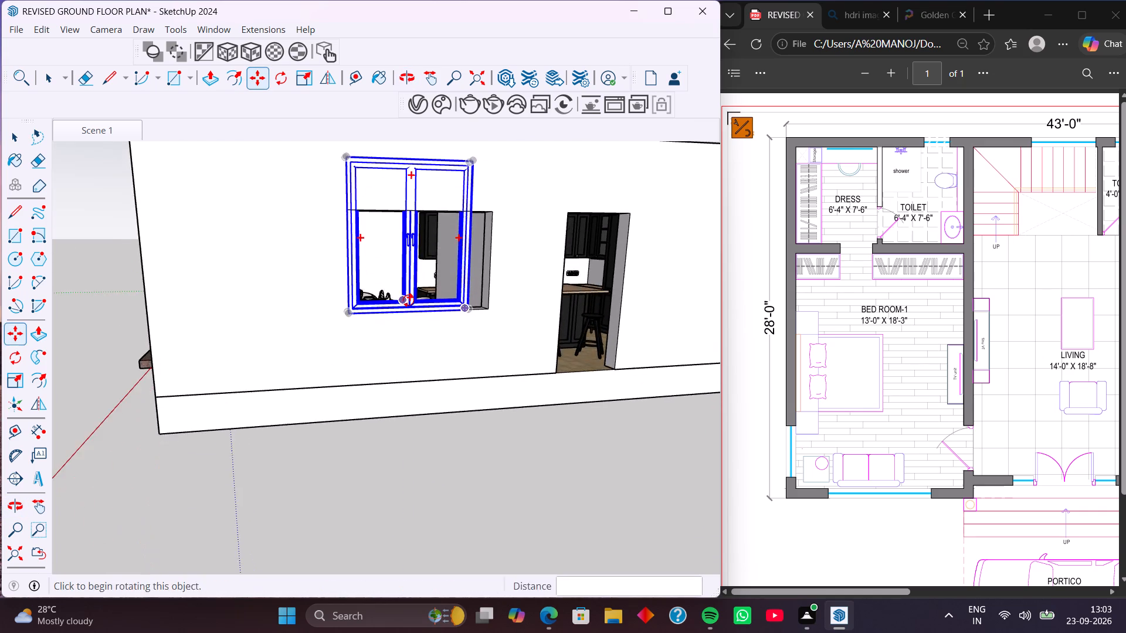
shift+middle_drag(408, 300, 411, 432)
key(s)
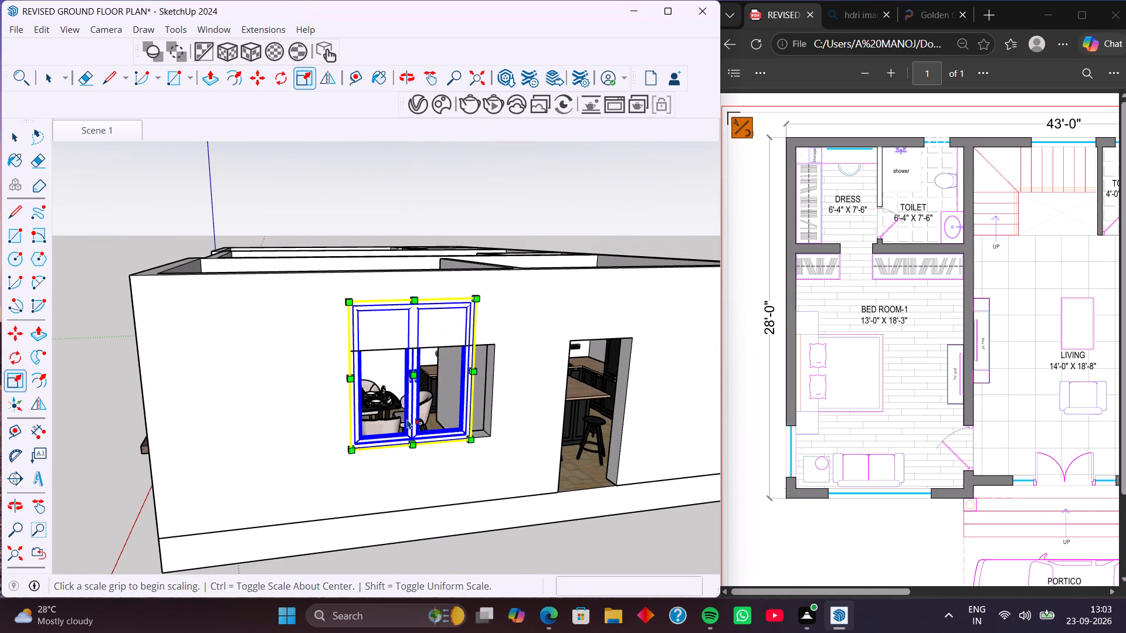
middle_drag(478, 377, 371, 414)
scroll(334, 434, up, 7)
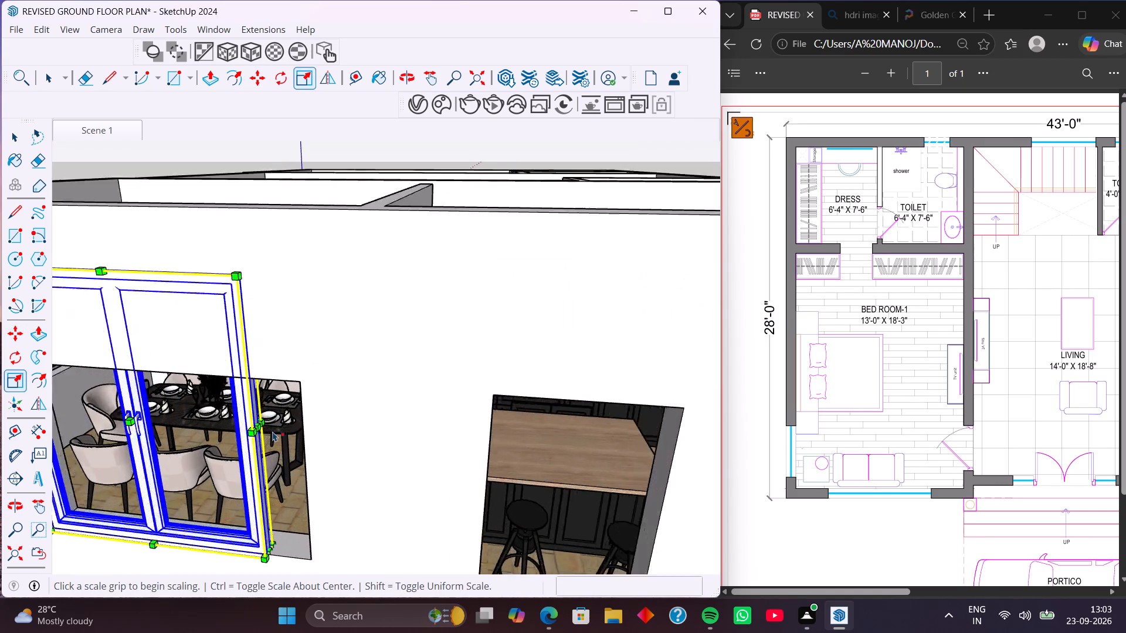
scroll(273, 431, up, 2)
click(247, 426)
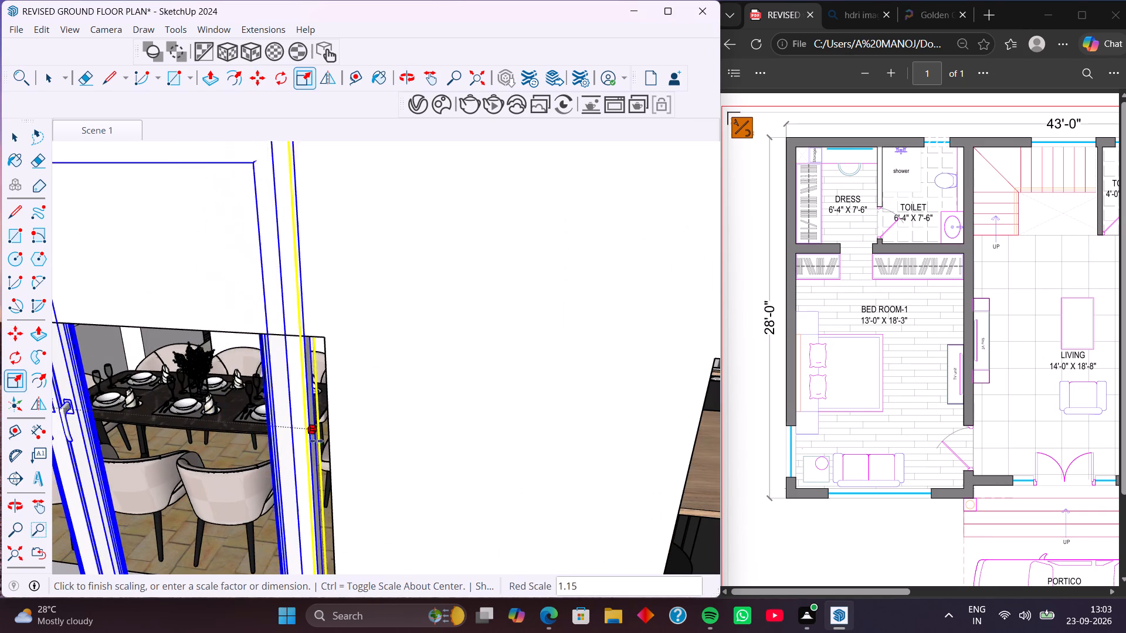
click(331, 443)
scroll(308, 452, down, 7)
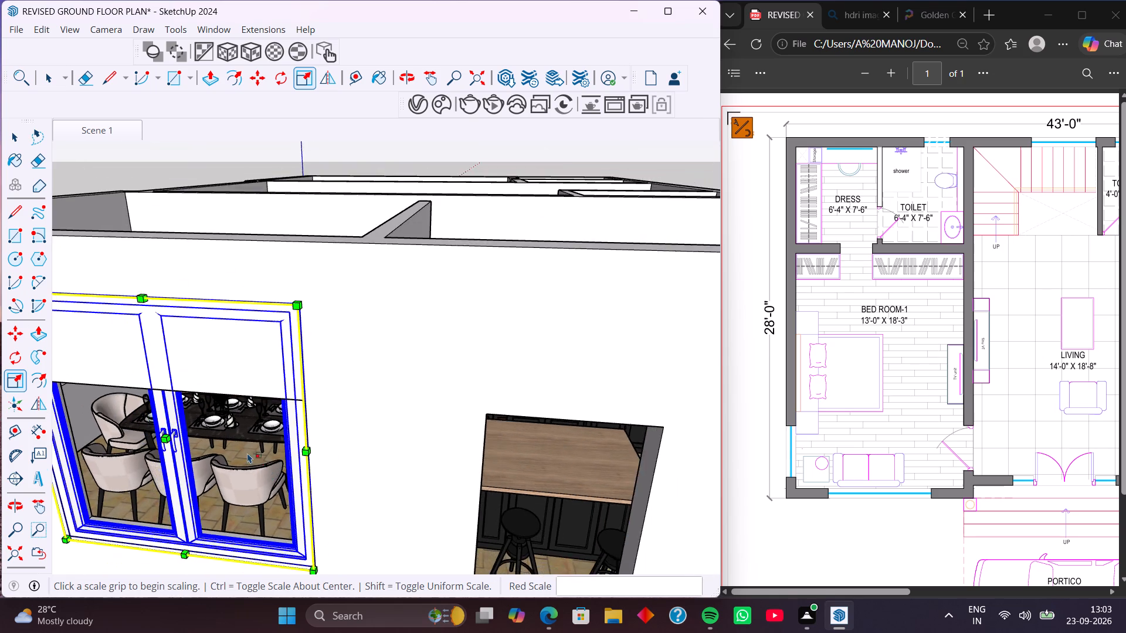
Scale the window's depth and height until its top meets the upper edge of the dining room opening.
shift+middle_drag(249, 452, 513, 522)
scroll(426, 386, up, 2)
drag(430, 376, 429, 382)
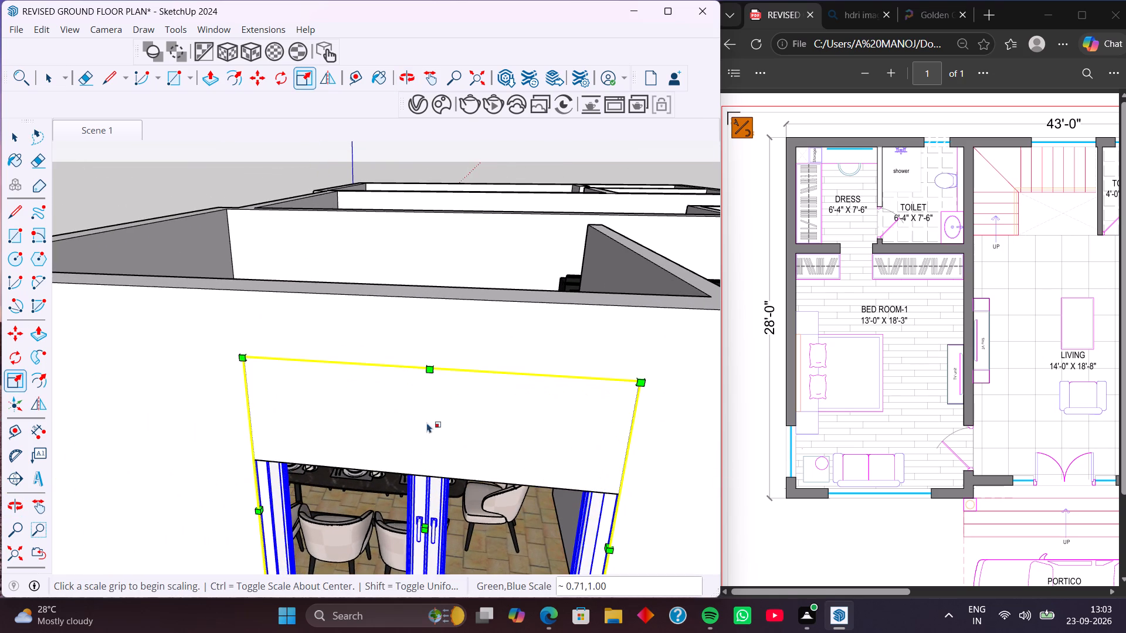
drag(431, 367, 435, 487)
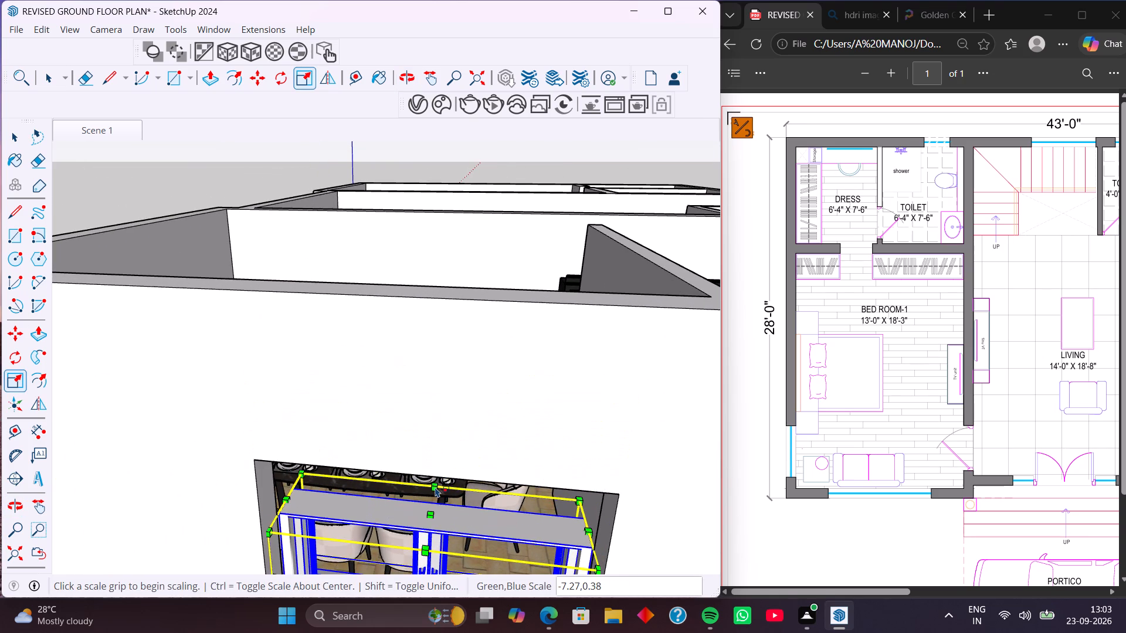
click(435, 514)
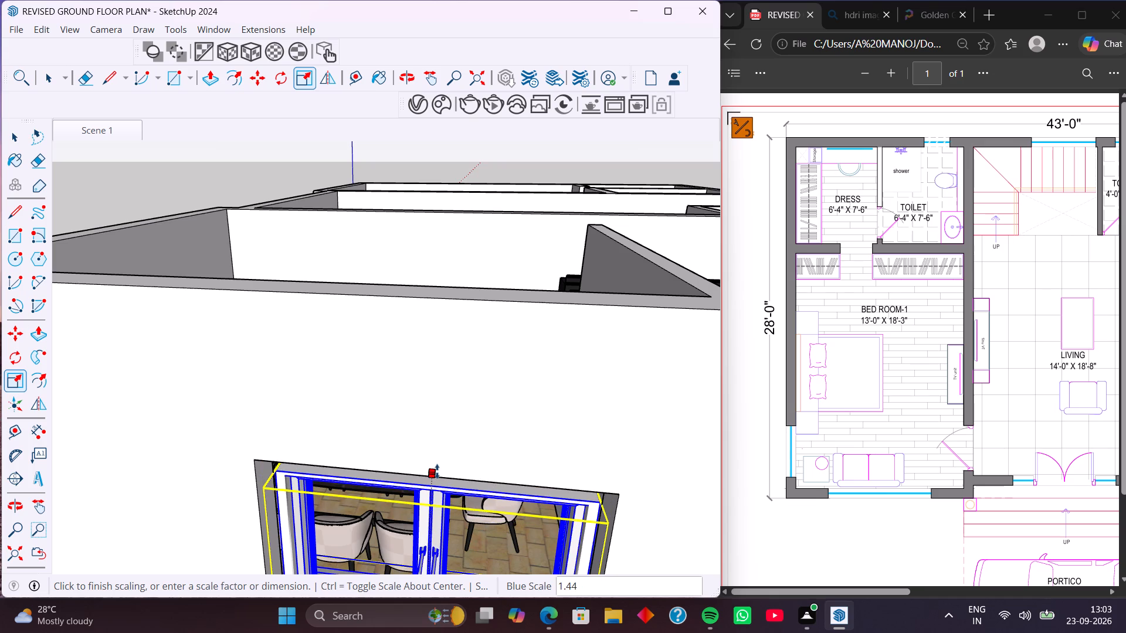
click(437, 471)
middle_drag(456, 508, 504, 452)
scroll(480, 420, up, 2)
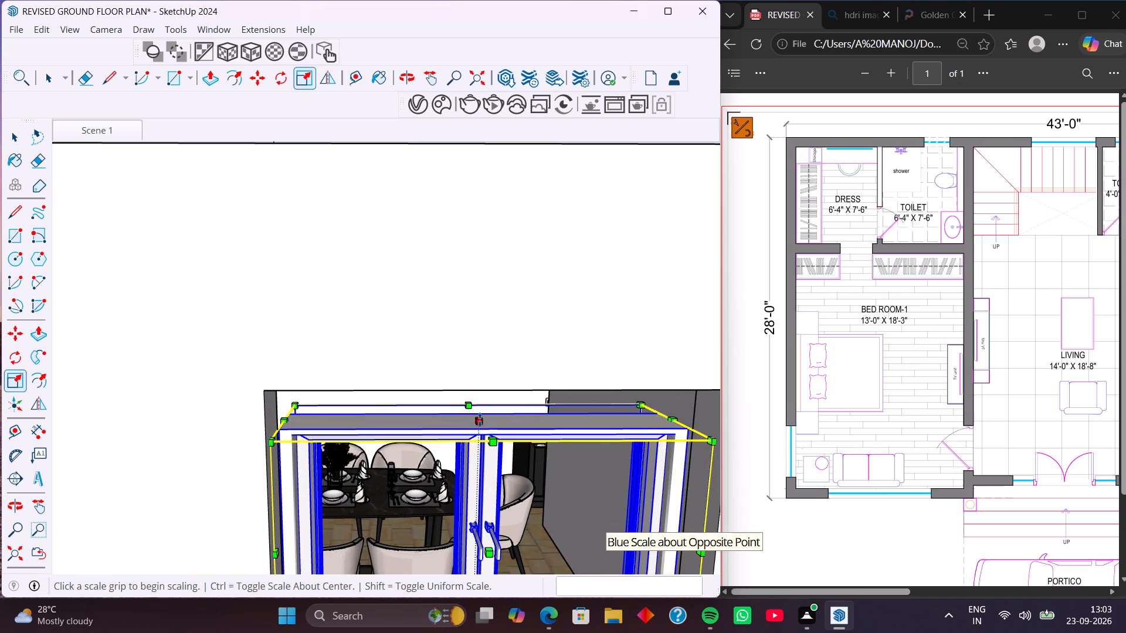
click(480, 420)
click(480, 388)
scroll(515, 435, down, 3)
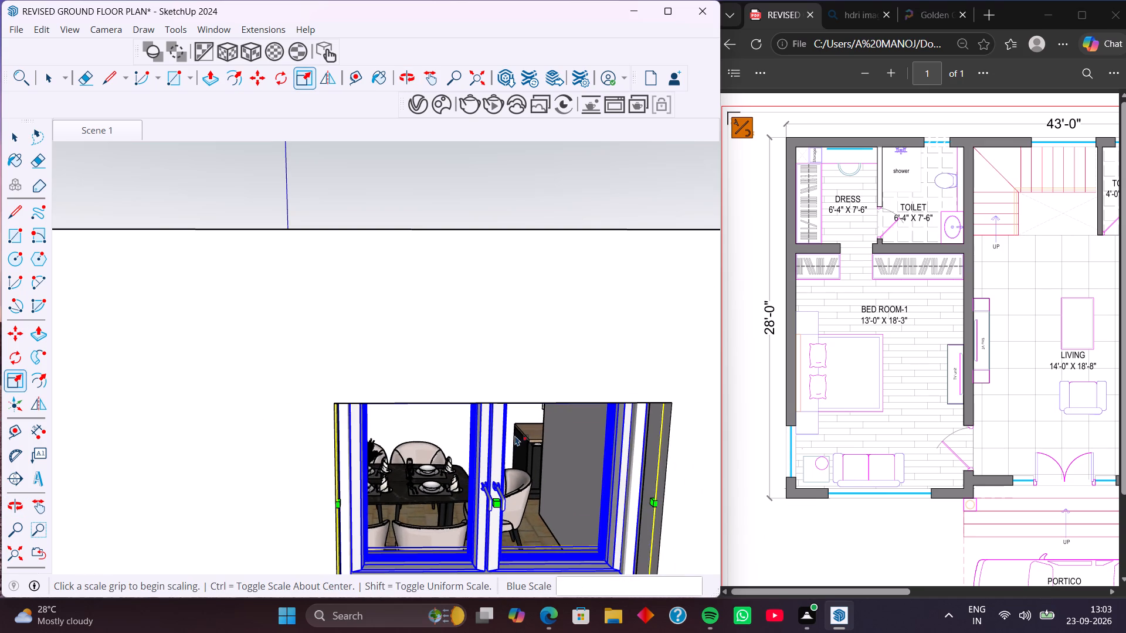
Examine the resized window's fit in the dining room opening, both close up and from around the house.
shift+middle_drag(535, 441, 404, 434)
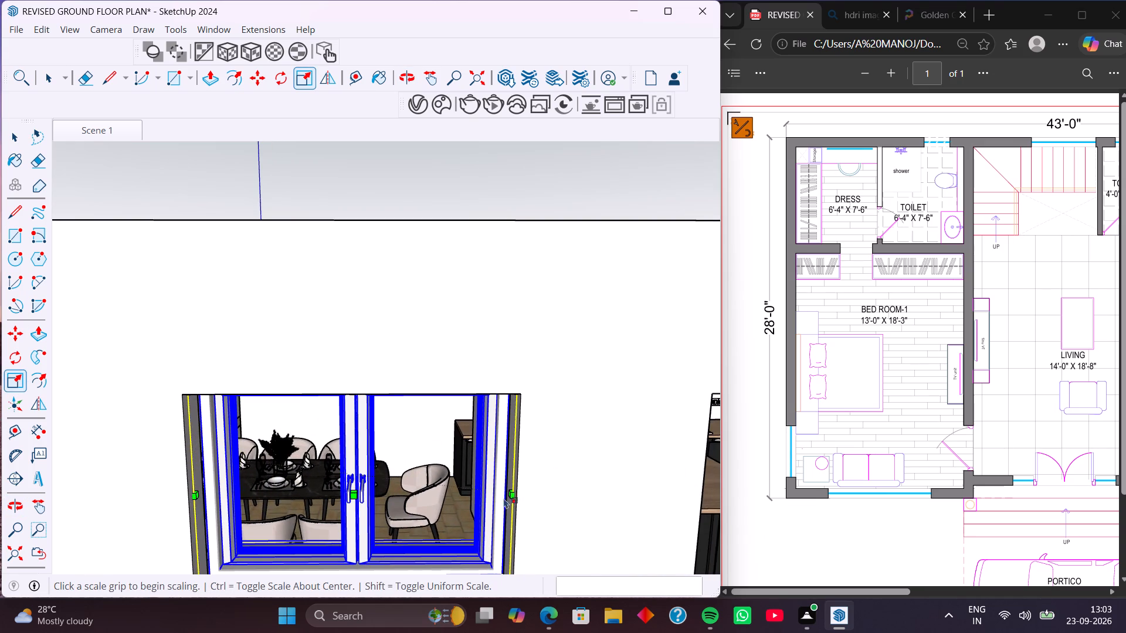
scroll(291, 502, down, 1)
middle_drag(328, 501, 393, 501)
middle_drag(303, 517, 262, 521)
scroll(296, 506, up, 11)
scroll(288, 491, down, 13)
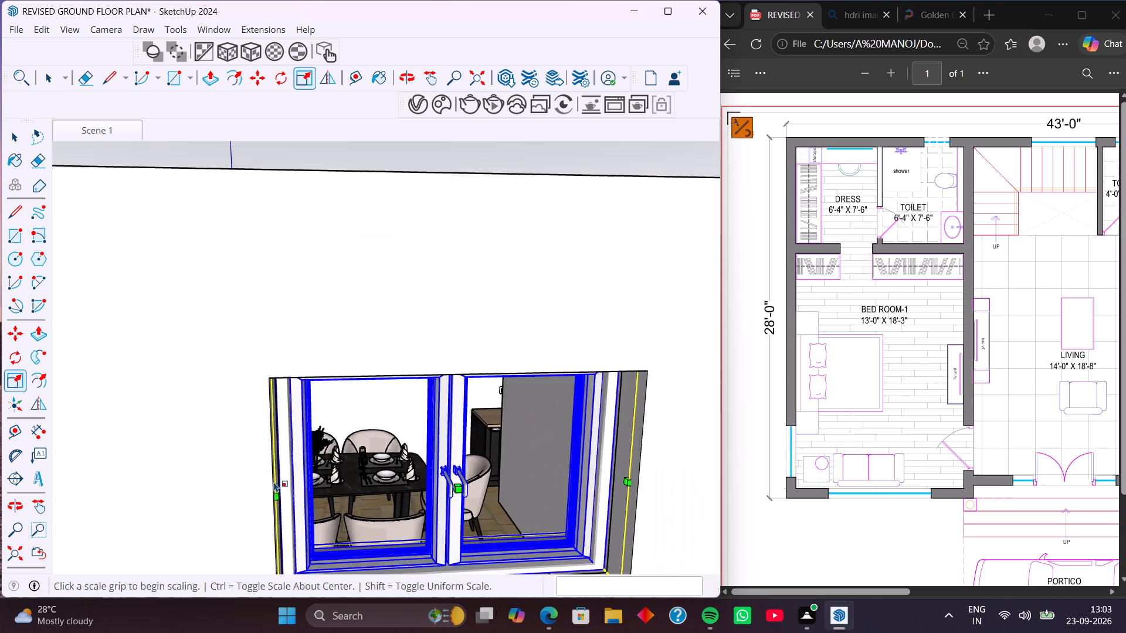
scroll(274, 482, down, 16)
key(space)
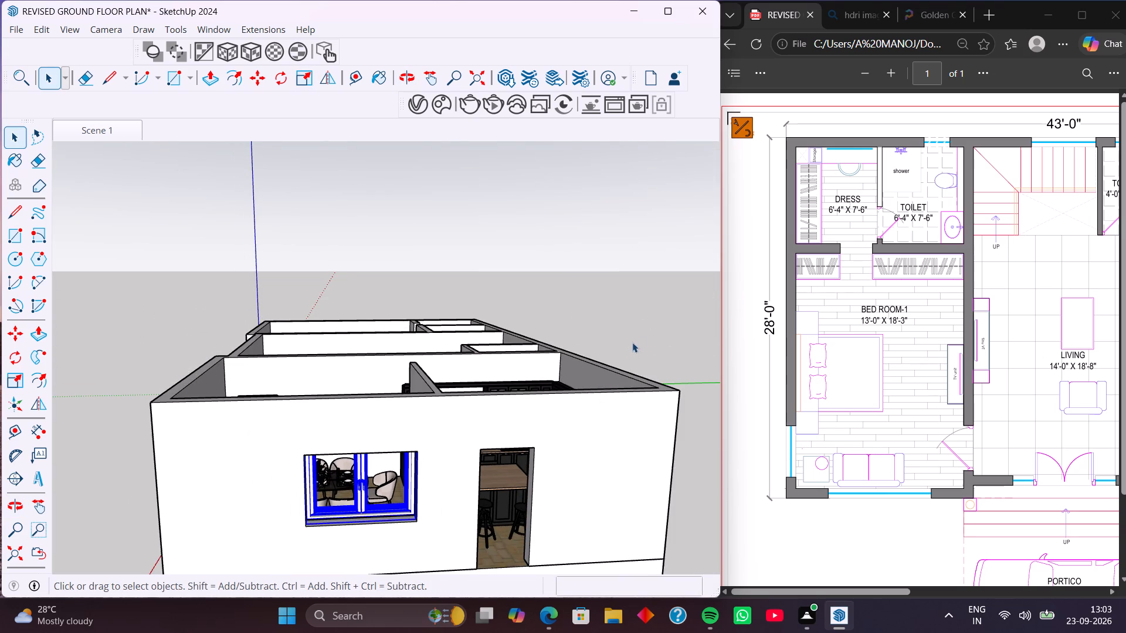
click(644, 335)
middle_drag(409, 493, 433, 587)
scroll(418, 530, down, 1)
middle_drag(489, 474, 273, 553)
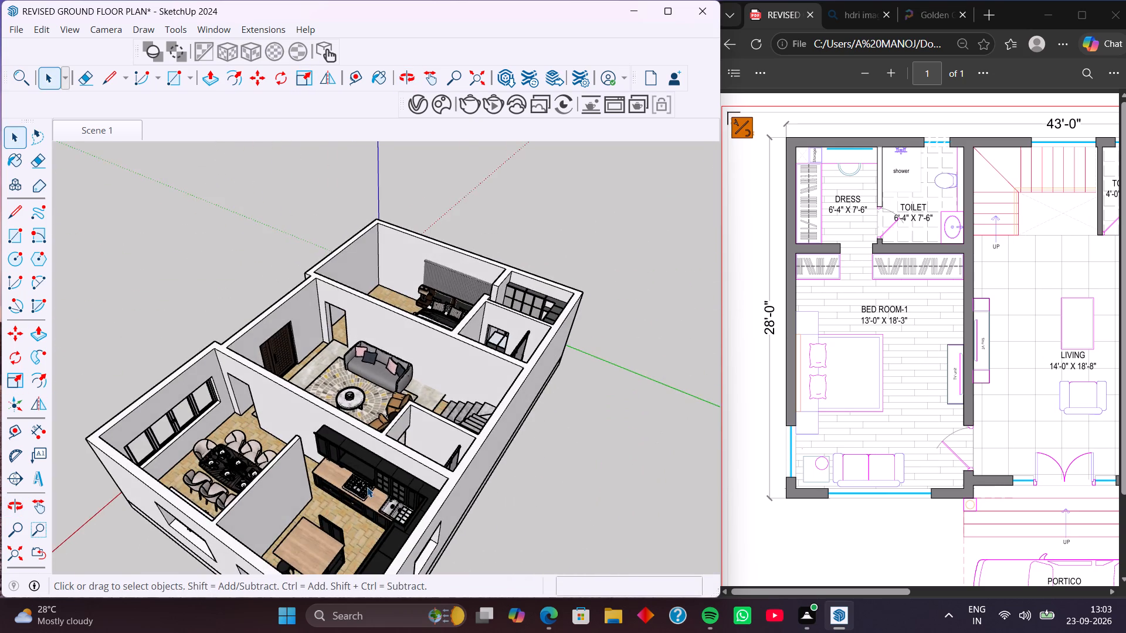
scroll(367, 487, down, 2)
shift+middle_drag(372, 481, 506, 502)
middle_drag(501, 519, 360, 563)
shift+middle_drag(331, 473, 470, 477)
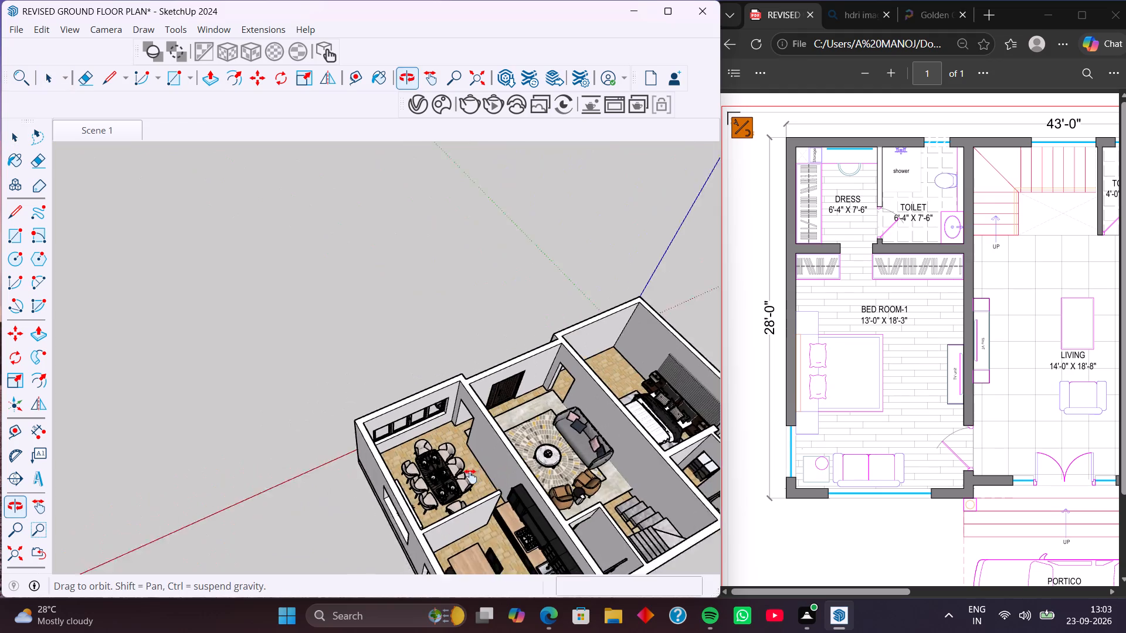
shift+middle_drag(470, 477, 498, 478)
middle_drag(492, 509, 368, 515)
scroll(420, 513, up, 3)
shift+middle_drag(410, 508, 533, 500)
scroll(525, 519, up, 2)
middle_drag(495, 522, 444, 517)
scroll(477, 532, up, 3)
Move the window outward by its bottom corner to the opening's outer bottom corner nearest the kitchen door.
click(479, 523)
middle_drag(477, 522, 587, 484)
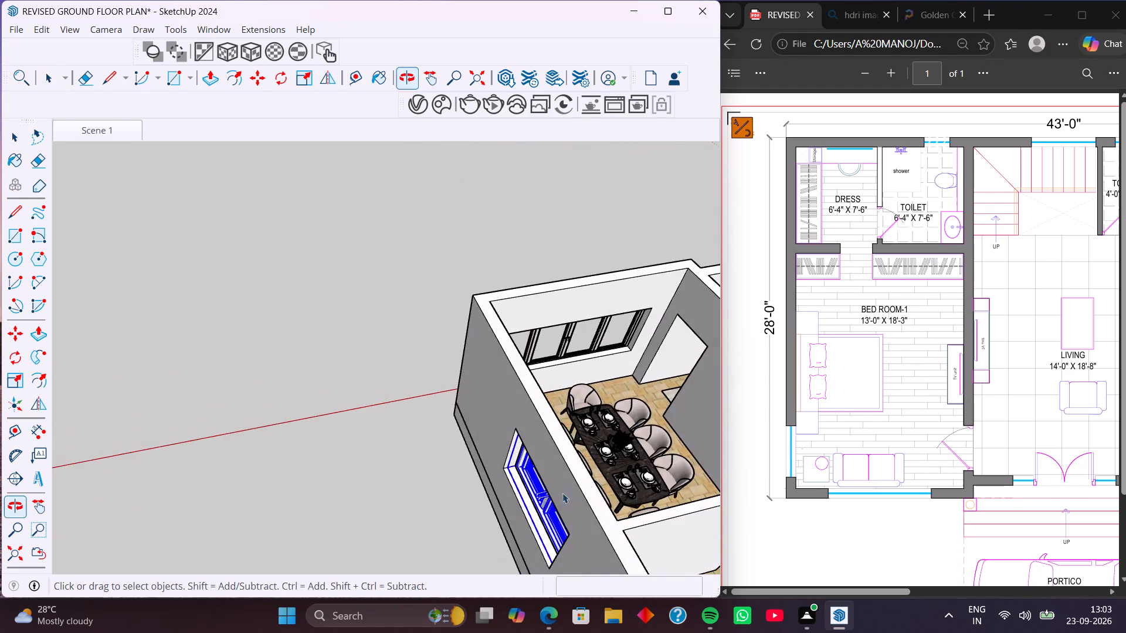
middle_drag(534, 502, 645, 496)
middle_drag(532, 426, 533, 425)
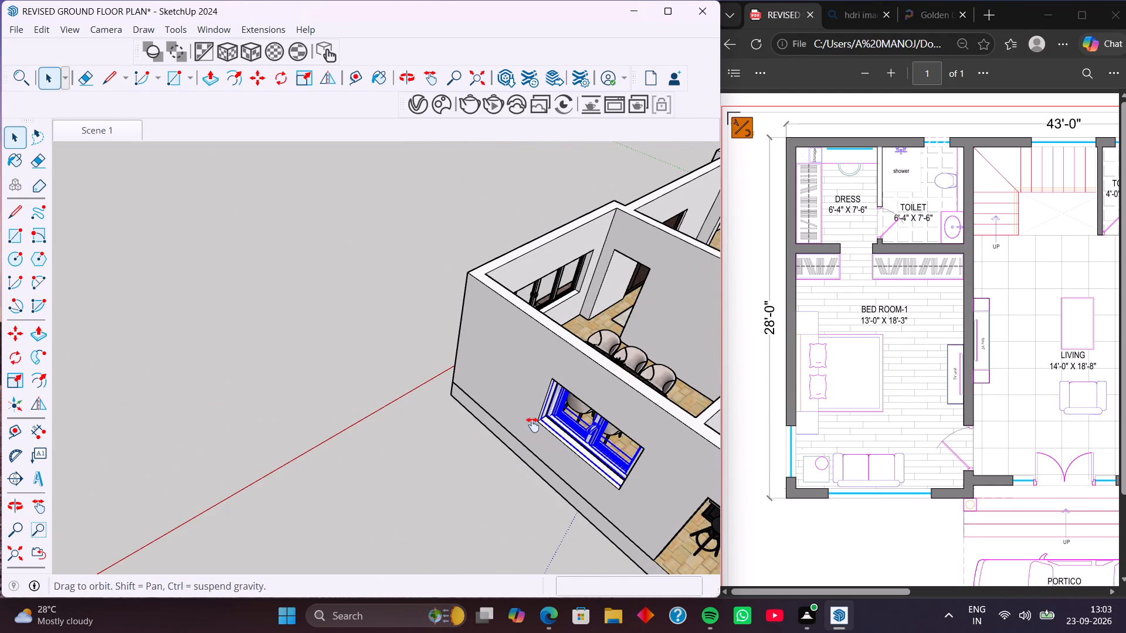
middle_drag(533, 425, 345, 421)
middle_drag(386, 544, 690, 471)
shift+middle_drag(515, 403, 441, 492)
middle_drag(451, 454, 450, 441)
scroll(451, 454, up, 3)
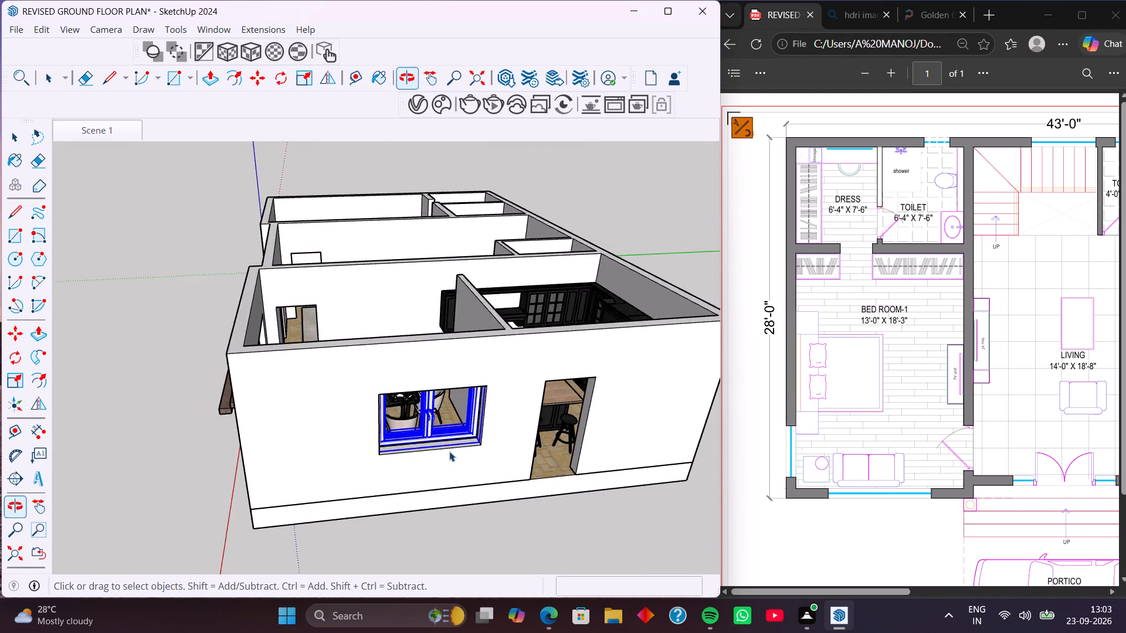
scroll(449, 451, up, 6)
middle_drag(479, 458, 495, 423)
scroll(522, 394, up, 5)
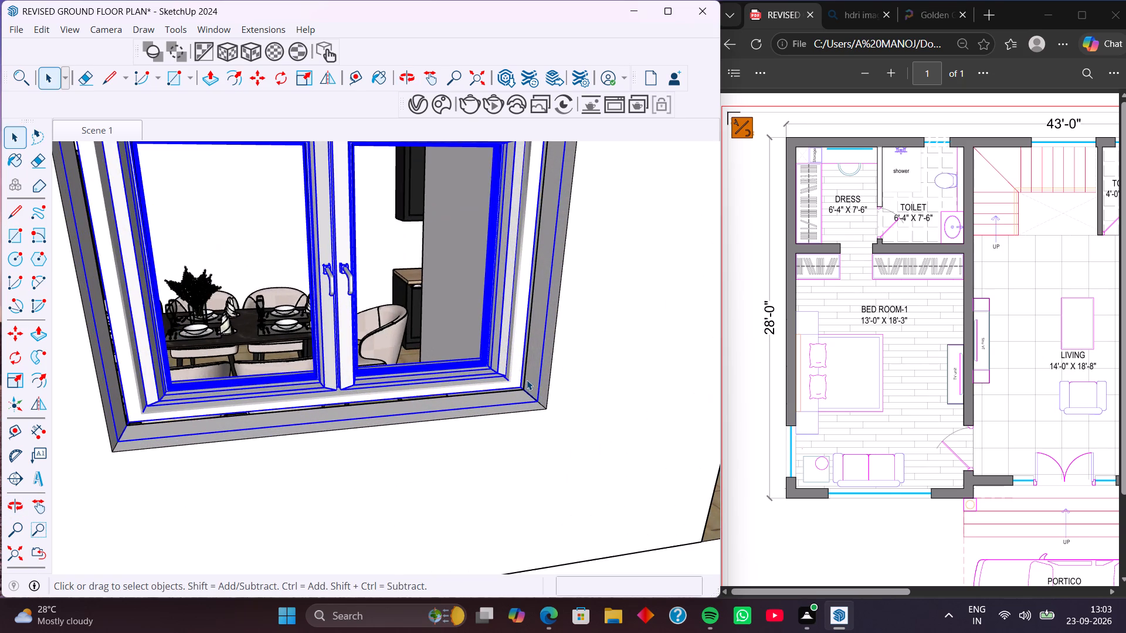
key(m)
scroll(527, 393, up, 8)
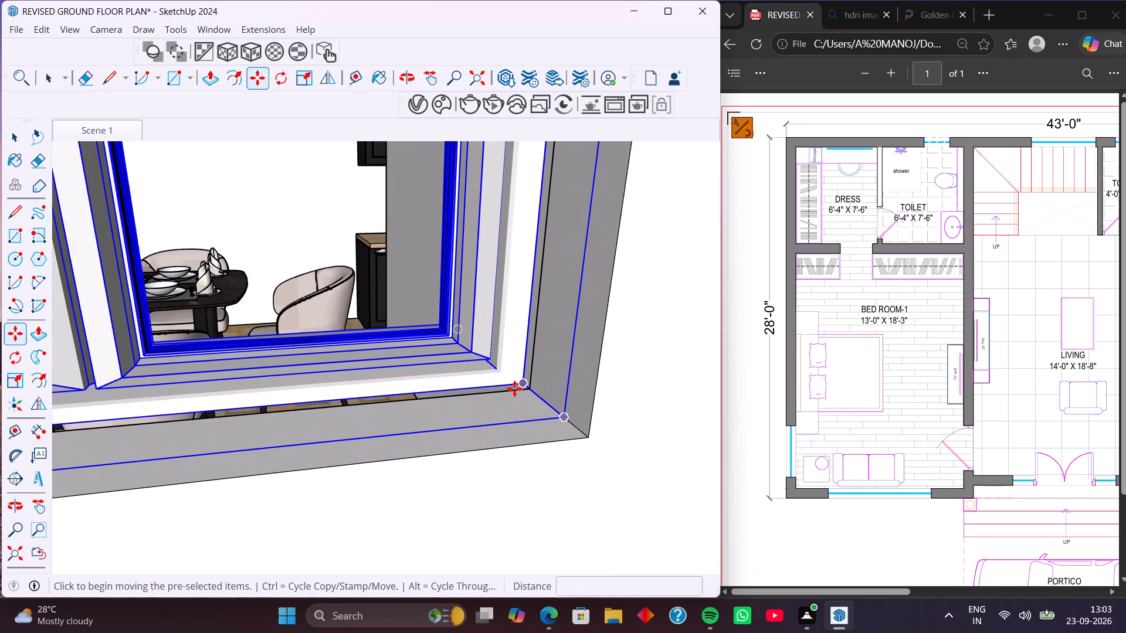
click(523, 383)
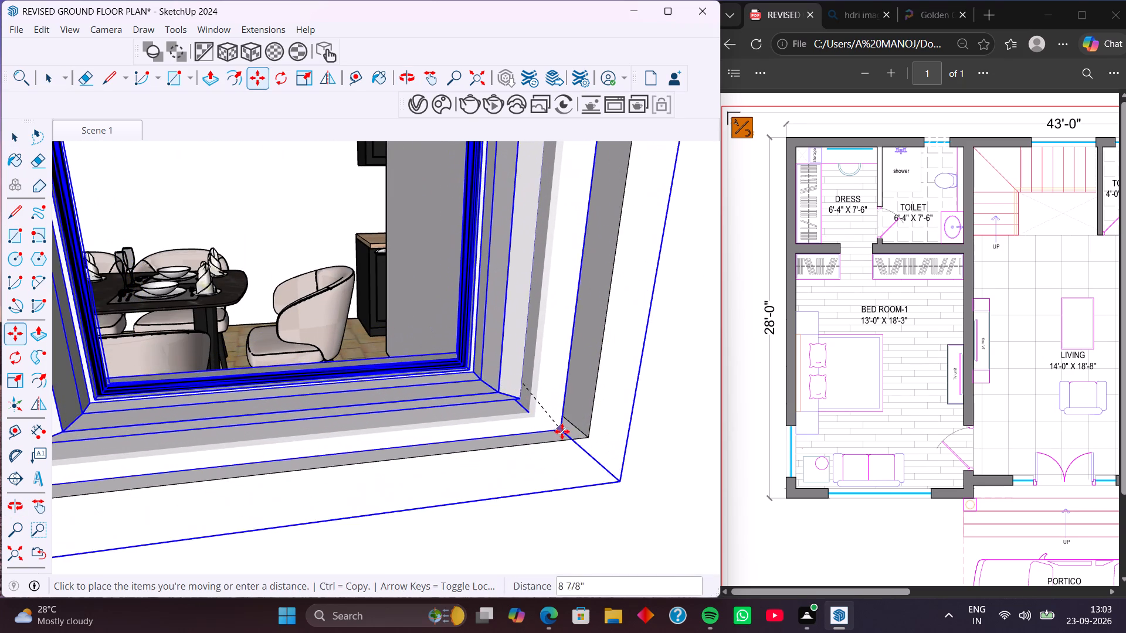
click(588, 435)
scroll(452, 447, down, 5)
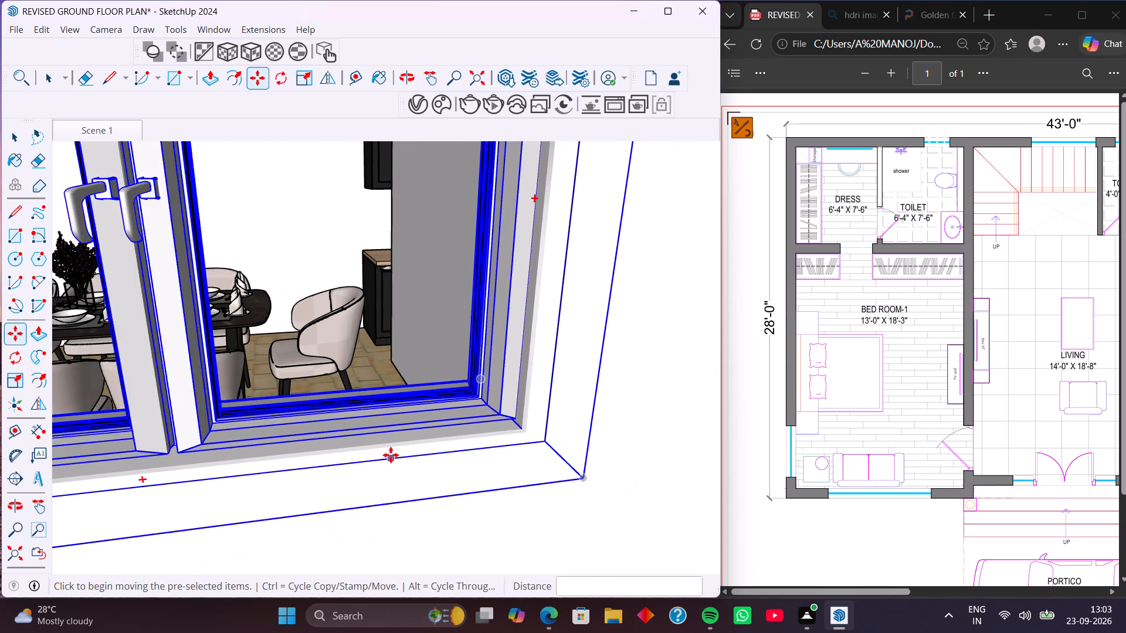
scroll(391, 455, down, 8)
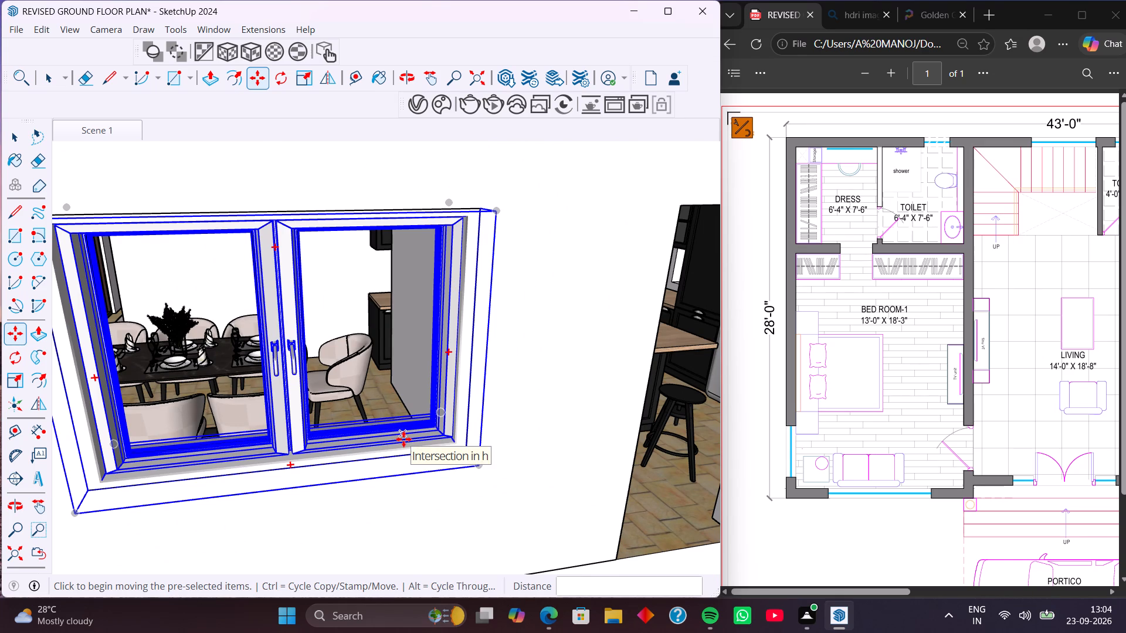
scroll(312, 413, down, 2)
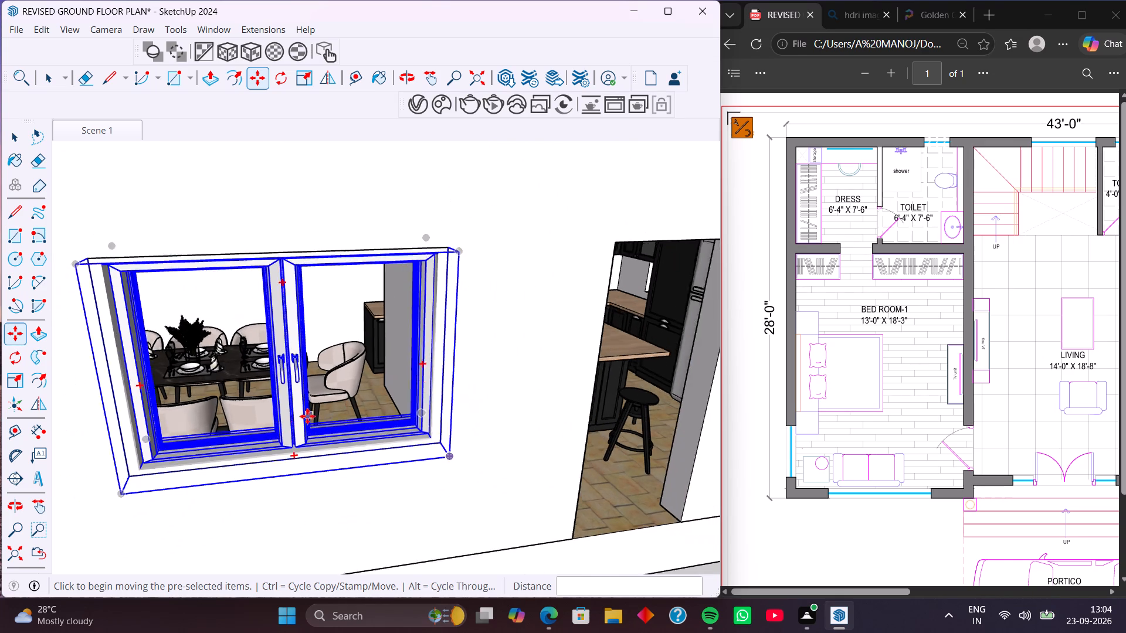
scroll(307, 416, down, 16)
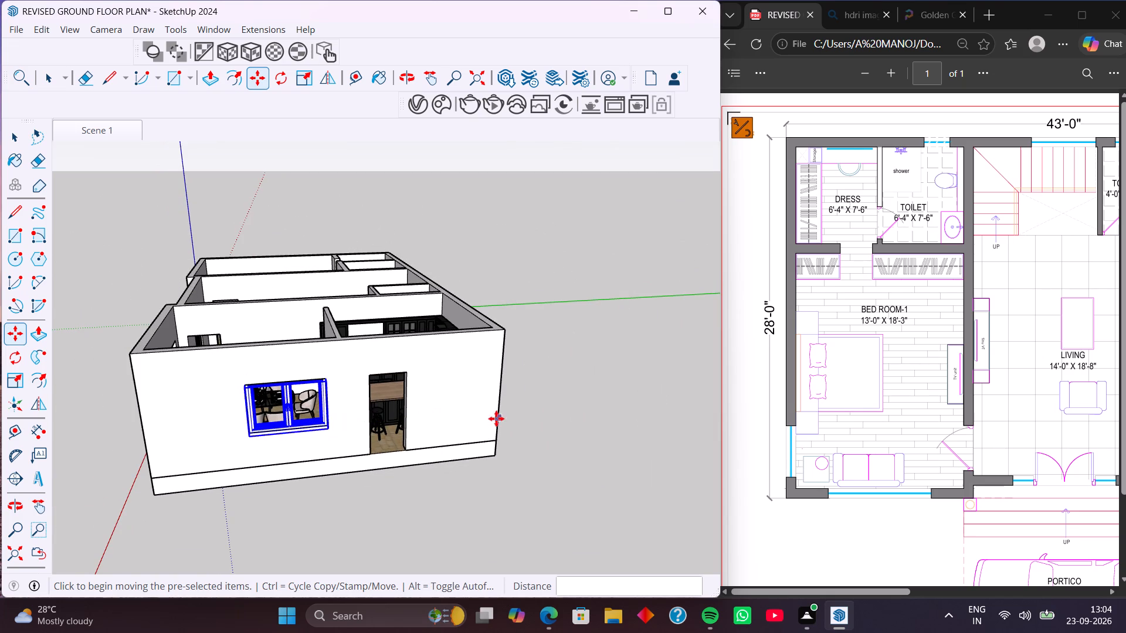
key(space)
click(530, 418)
Examine the fitted window's handles and frame close up, looking through to the dining area.
scroll(260, 424, up, 4)
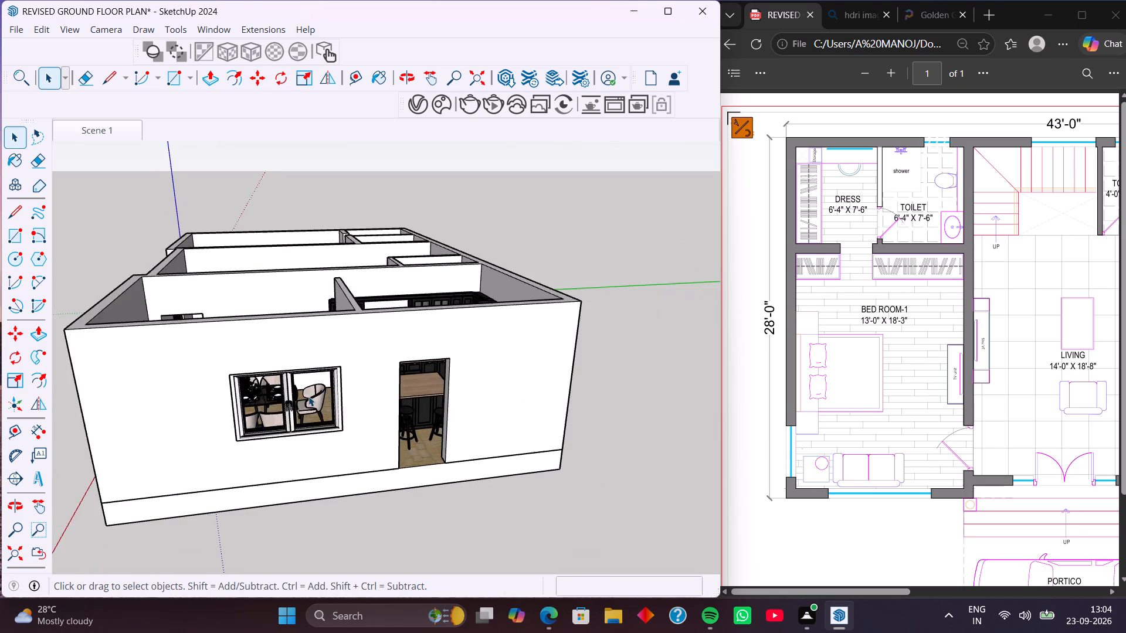
scroll(308, 396, up, 20)
scroll(308, 396, up, 2)
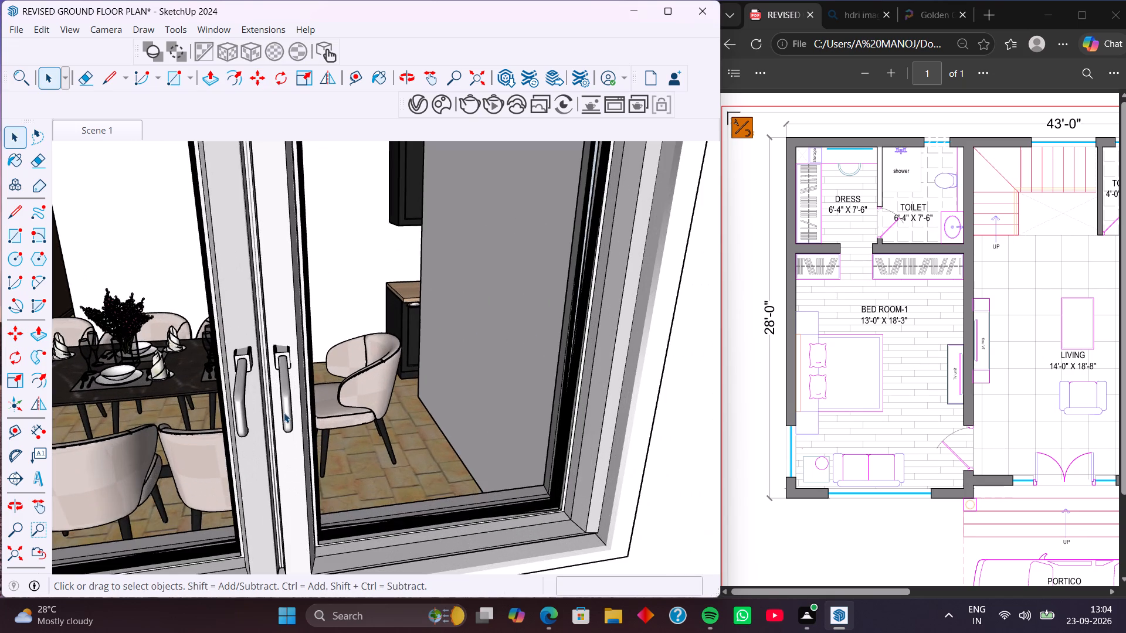
middle_drag(284, 413, 164, 394)
middle_drag(293, 403, 211, 414)
scroll(242, 409, up, 1)
middle_drag(305, 406, 263, 411)
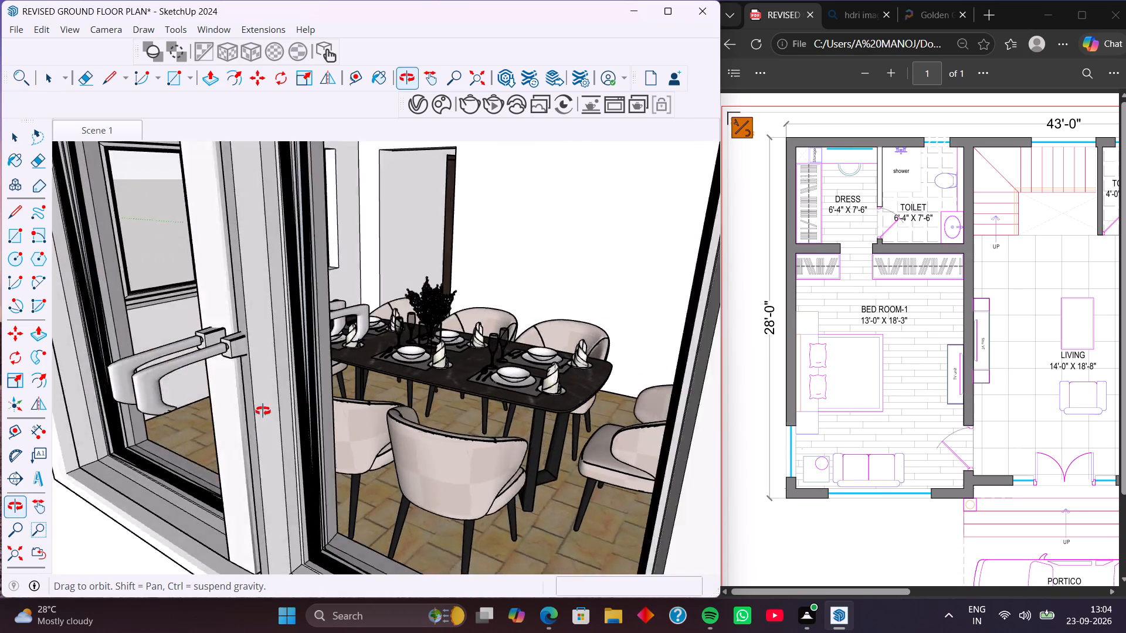
middle_drag(263, 411, 216, 416)
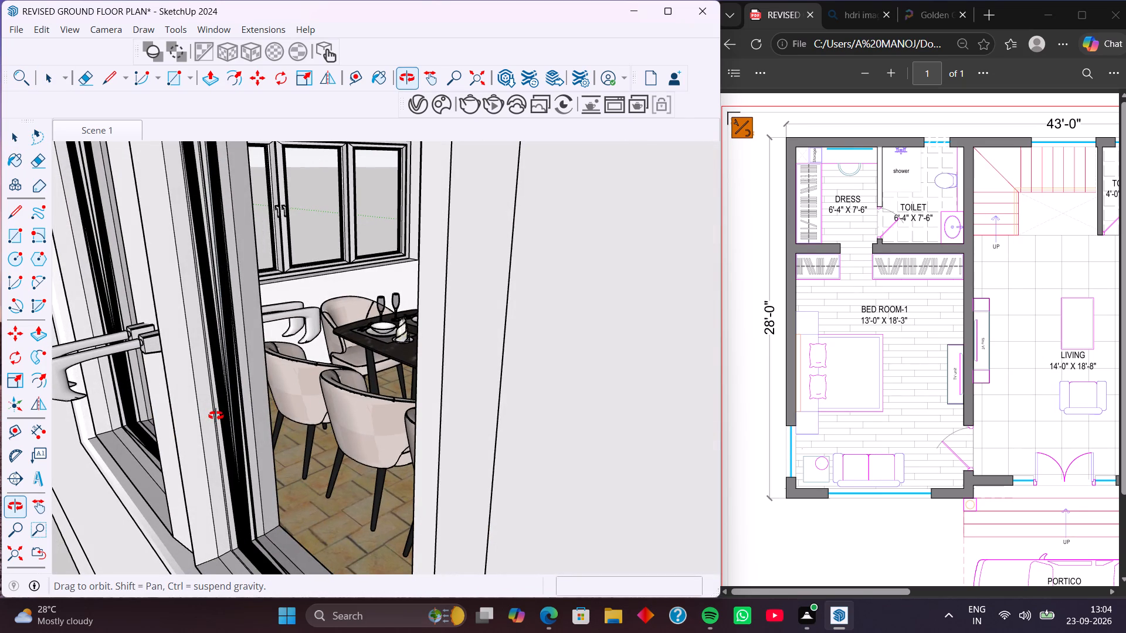
middle_drag(216, 416, 299, 400)
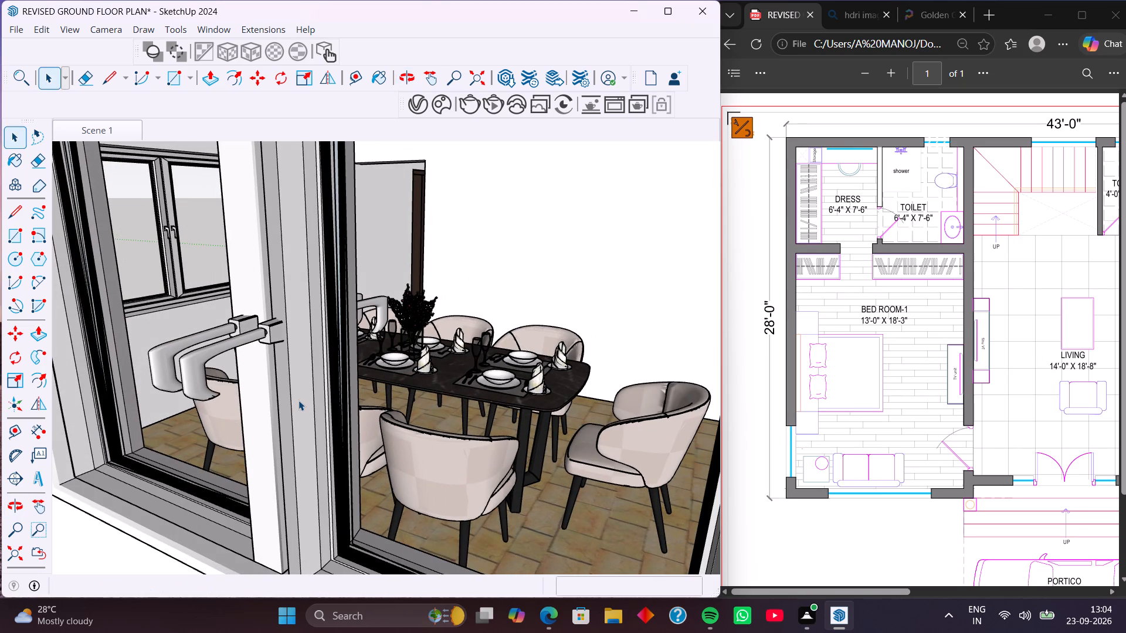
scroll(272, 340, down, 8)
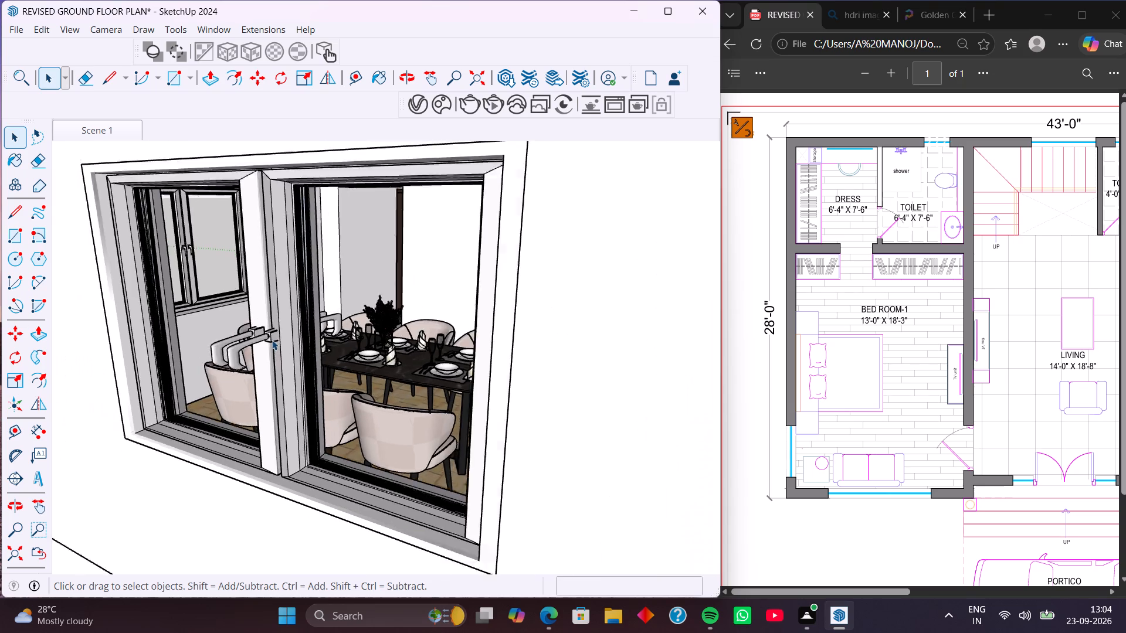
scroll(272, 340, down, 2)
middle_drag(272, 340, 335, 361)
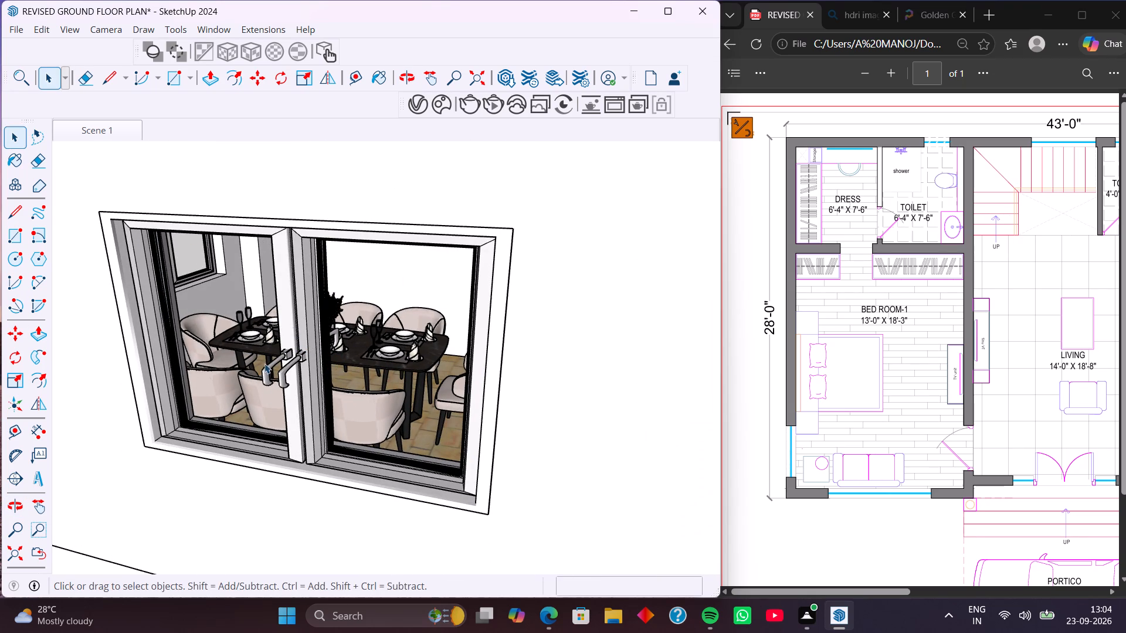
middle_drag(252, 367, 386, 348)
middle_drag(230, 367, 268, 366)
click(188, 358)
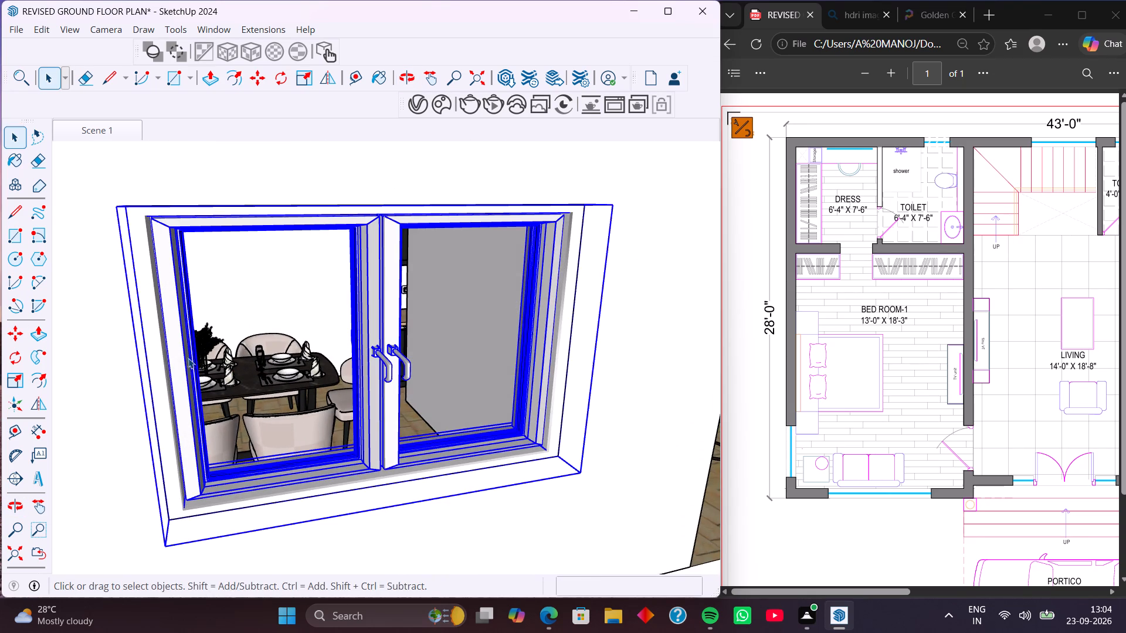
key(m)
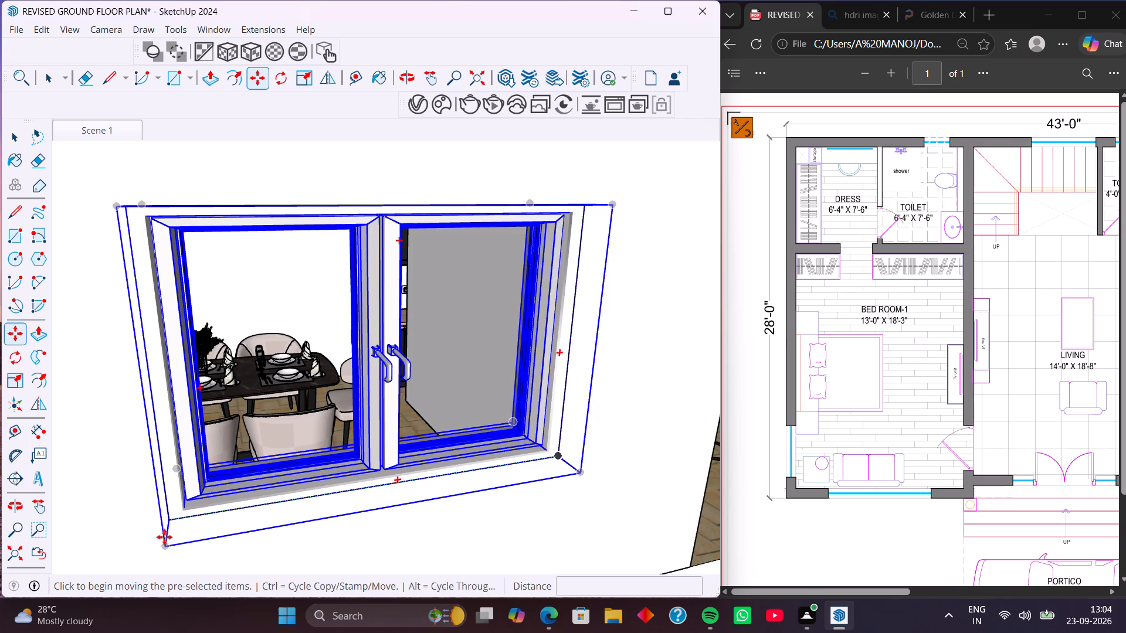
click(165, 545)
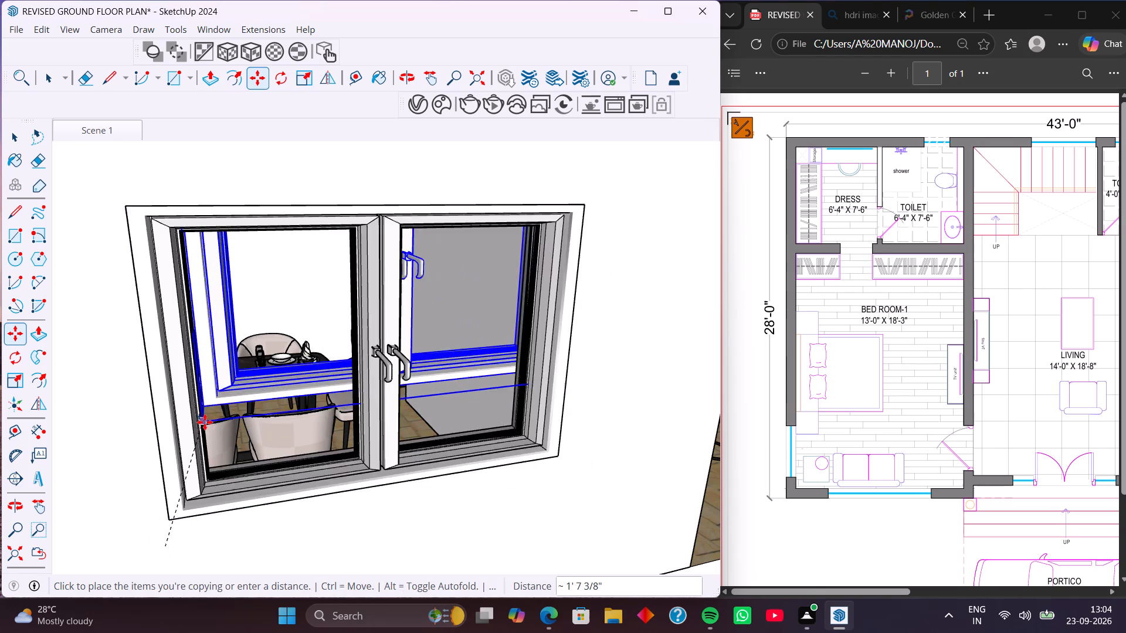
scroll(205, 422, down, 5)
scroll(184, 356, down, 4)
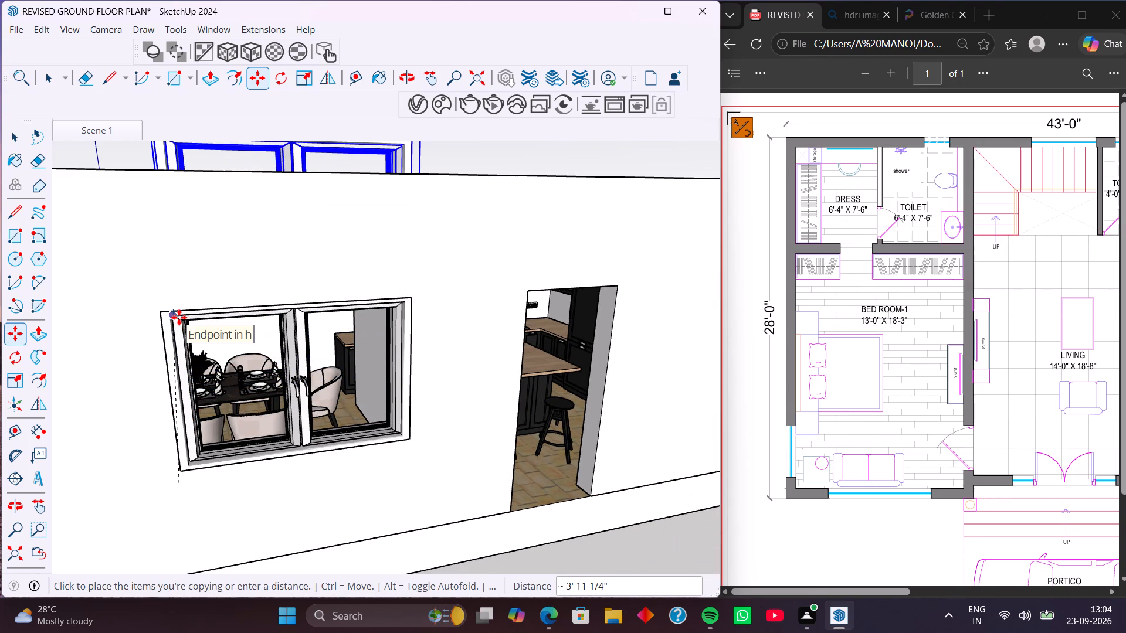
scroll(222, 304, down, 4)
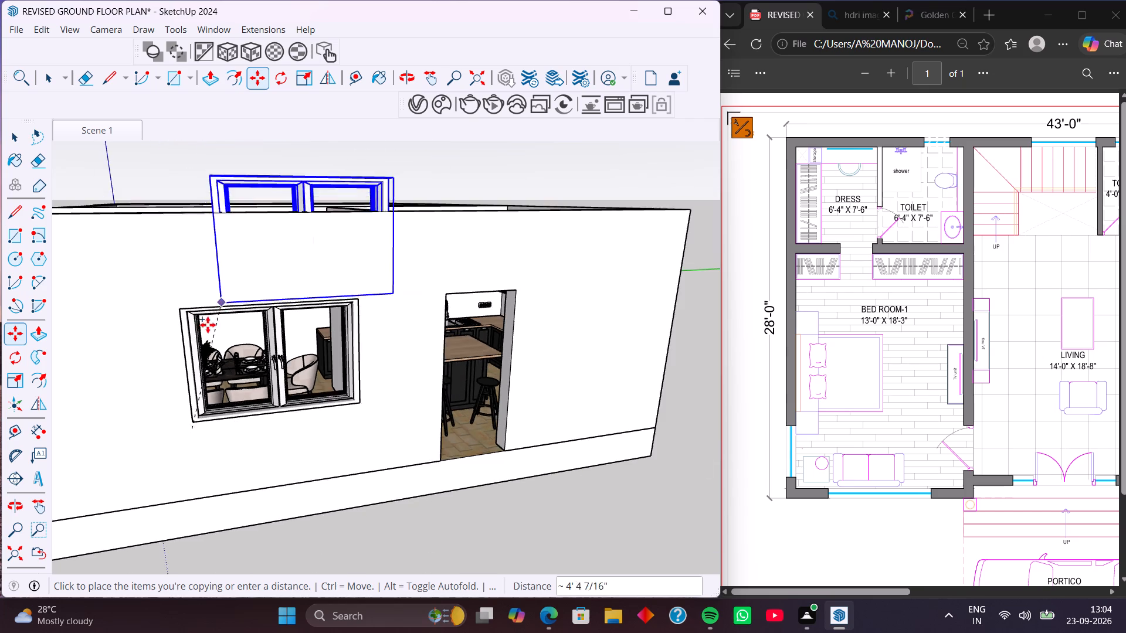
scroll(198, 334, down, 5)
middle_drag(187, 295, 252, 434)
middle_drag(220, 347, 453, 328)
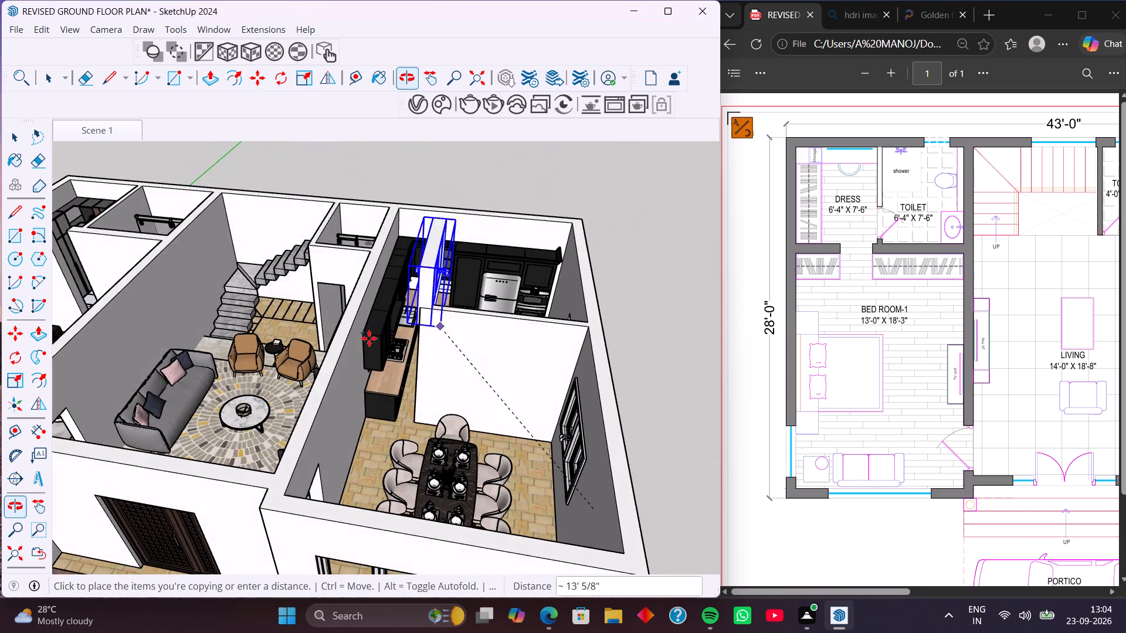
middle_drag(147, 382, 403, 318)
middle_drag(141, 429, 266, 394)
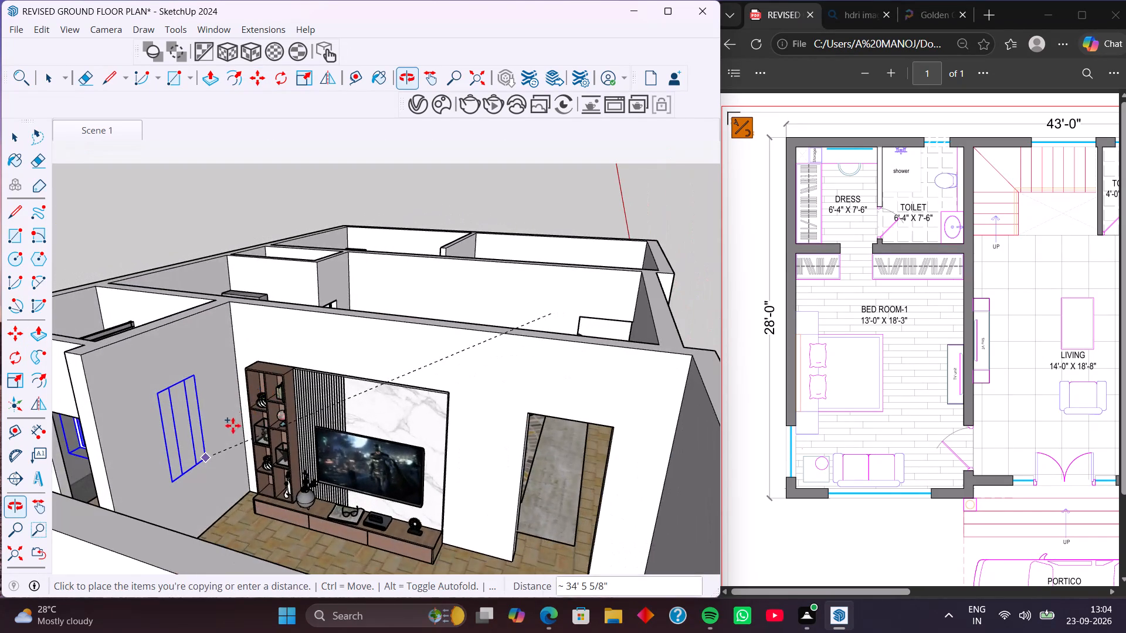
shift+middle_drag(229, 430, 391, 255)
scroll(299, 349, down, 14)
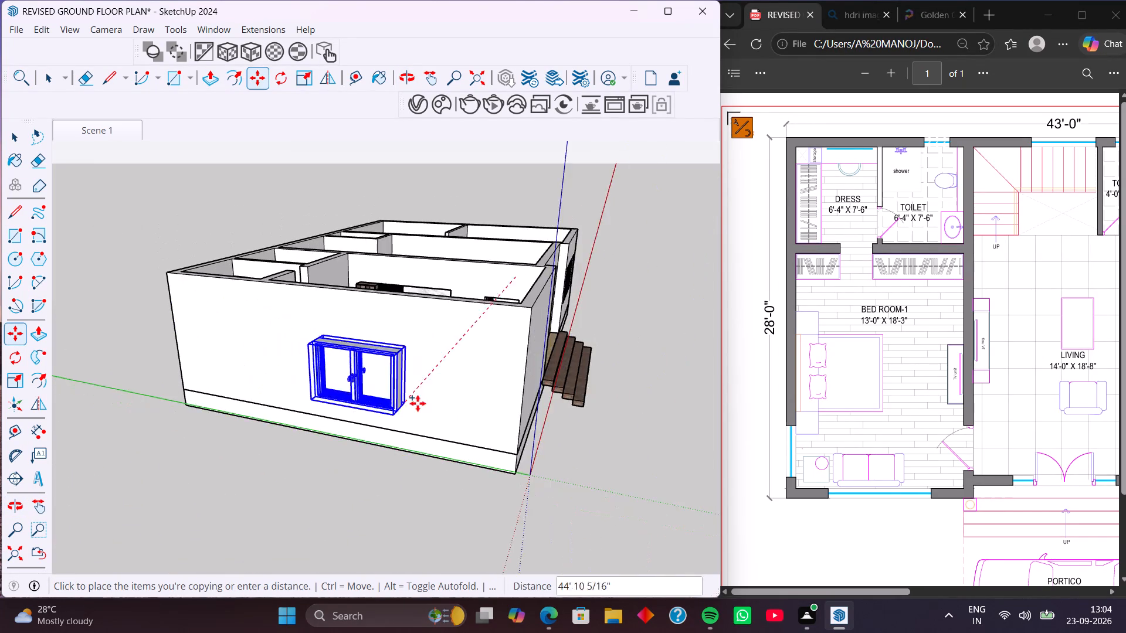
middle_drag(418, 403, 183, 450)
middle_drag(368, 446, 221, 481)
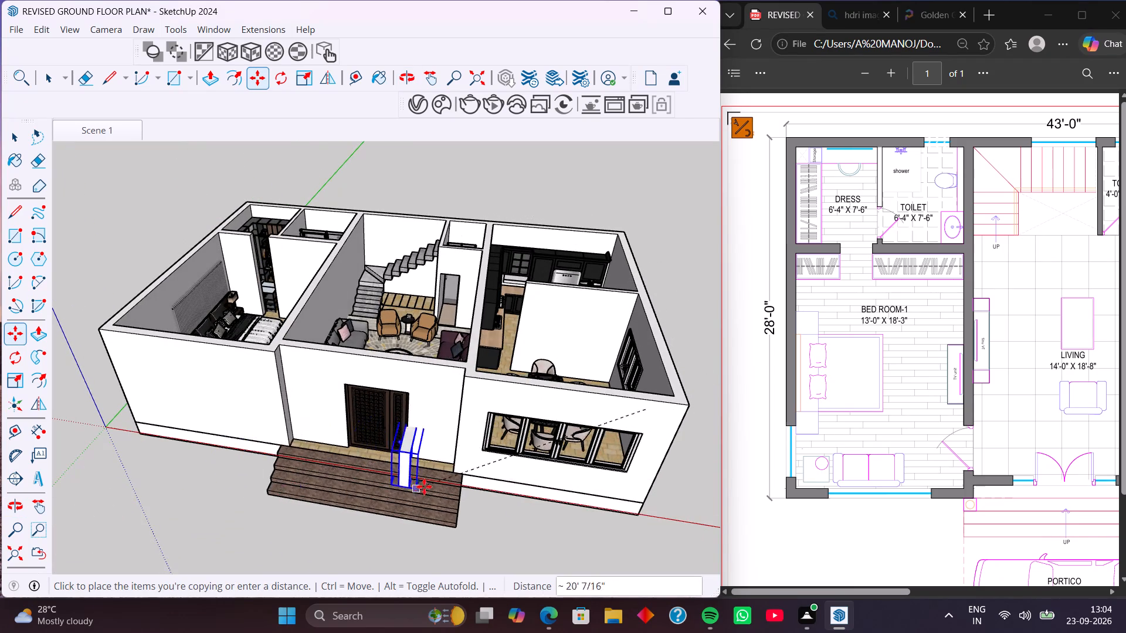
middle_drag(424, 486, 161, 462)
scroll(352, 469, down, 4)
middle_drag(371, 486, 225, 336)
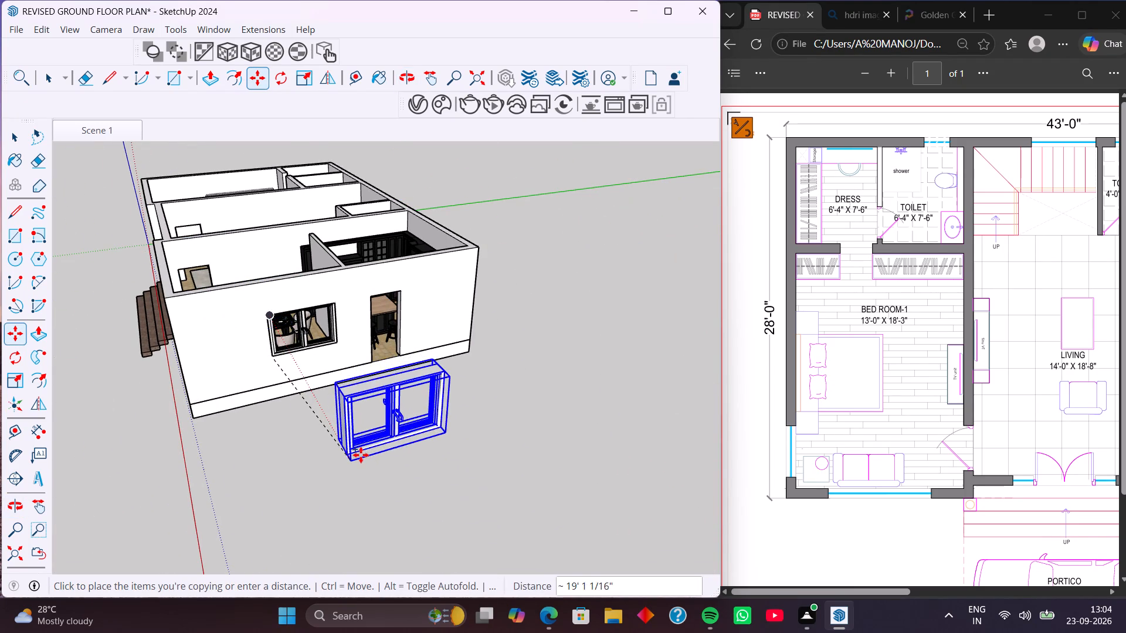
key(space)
Place a vertical guide on the Bedroom-1 front wall, 3' in from the house's outer corner.
scroll(433, 431, down, 2)
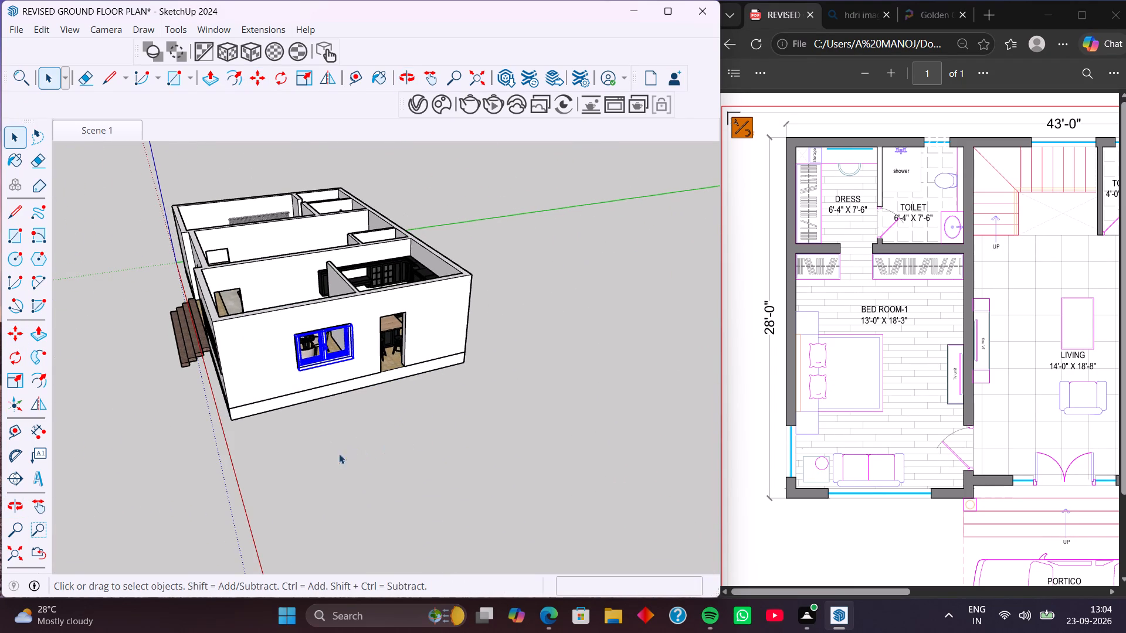
middle_drag(271, 441, 396, 419)
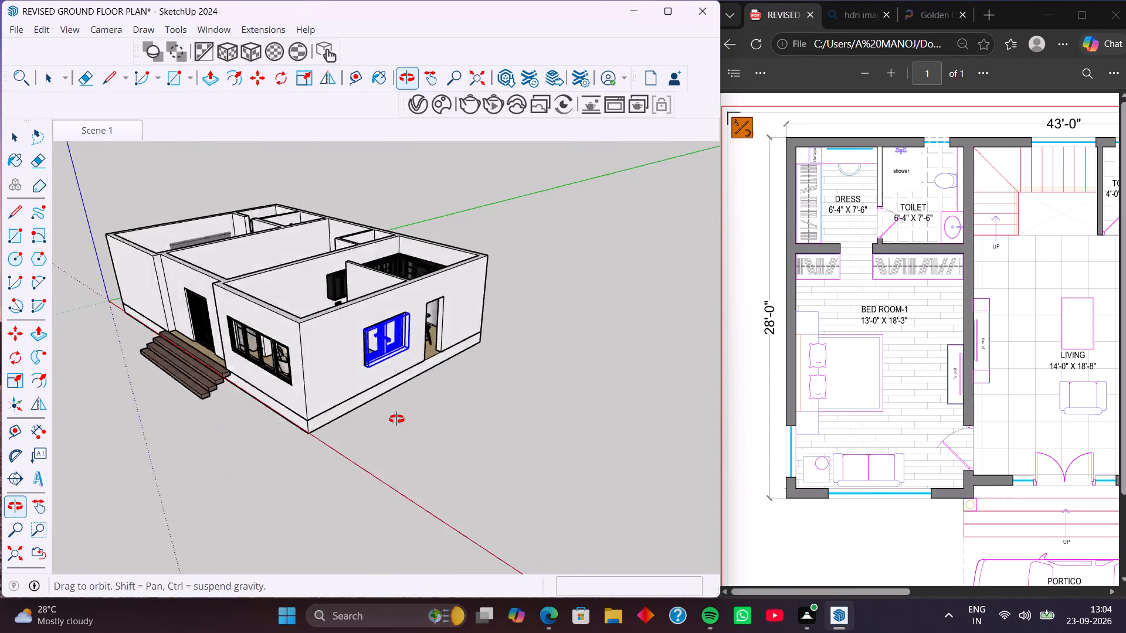
middle_drag(396, 419, 408, 417)
middle_drag(233, 435, 363, 411)
middle_drag(255, 428, 283, 423)
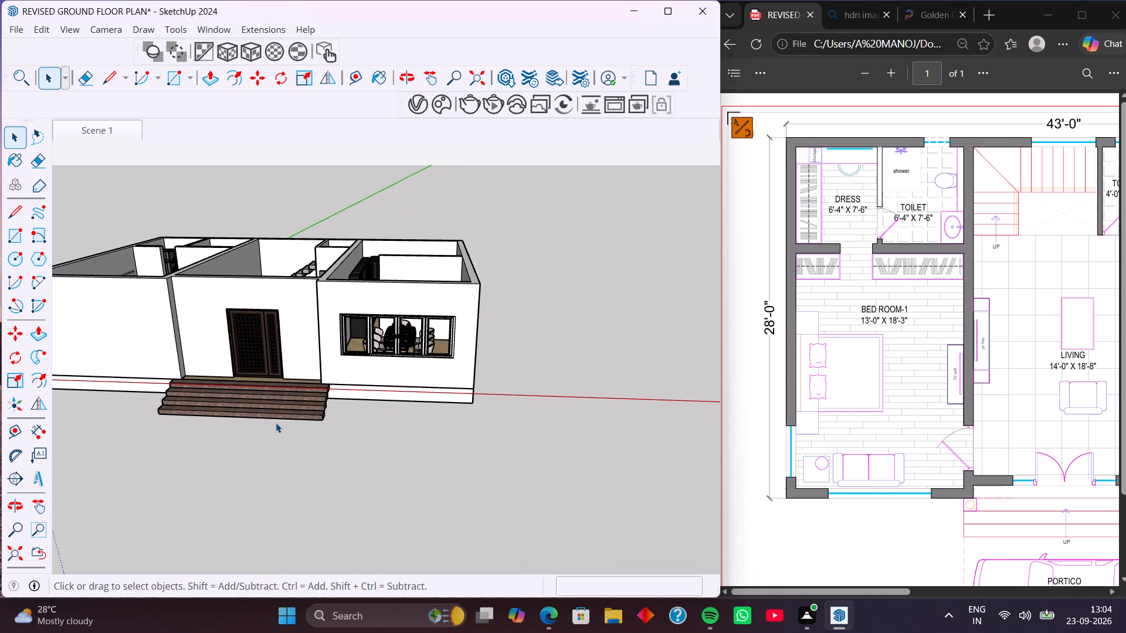
shift+middle_drag(257, 413, 365, 392)
middle_drag(333, 396, 409, 383)
middle_drag(341, 383, 355, 382)
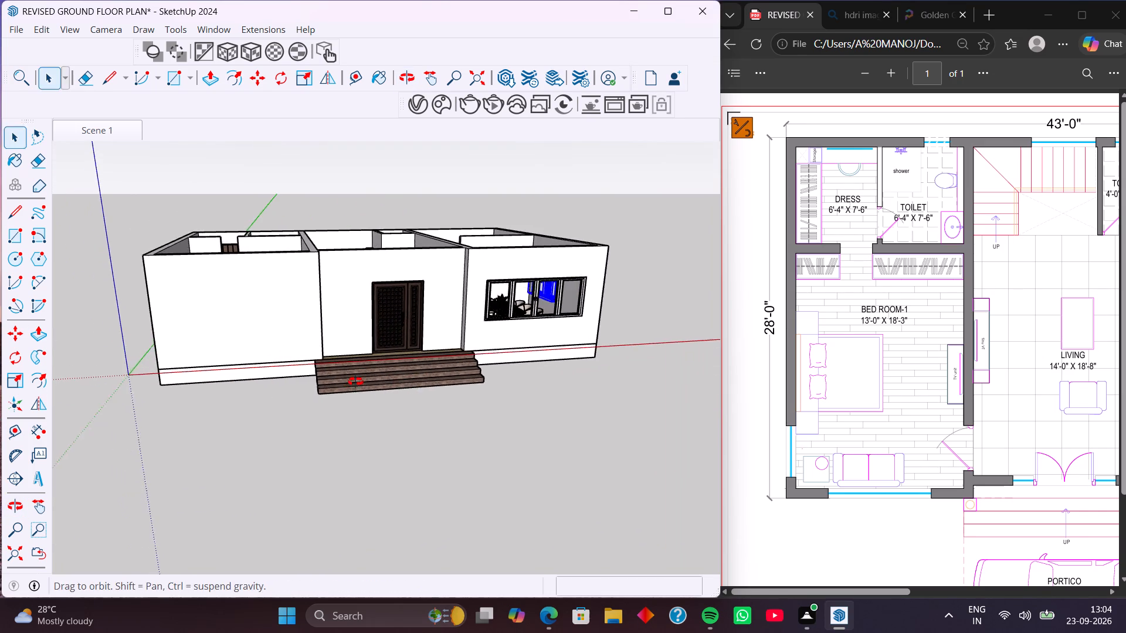
middle_drag(355, 382, 410, 371)
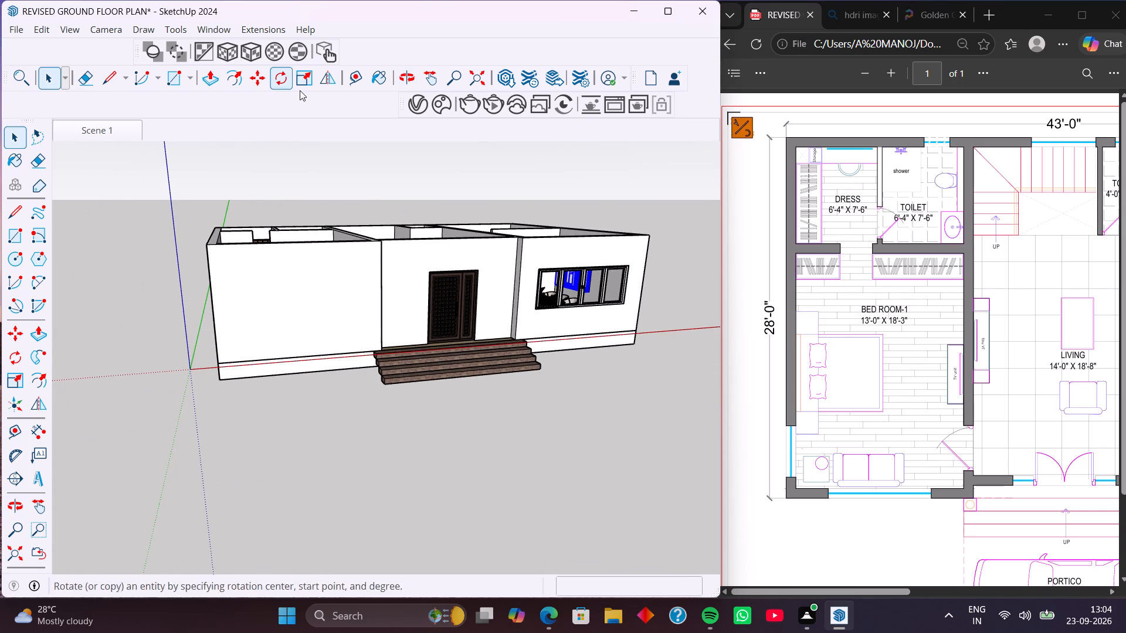
click(360, 80)
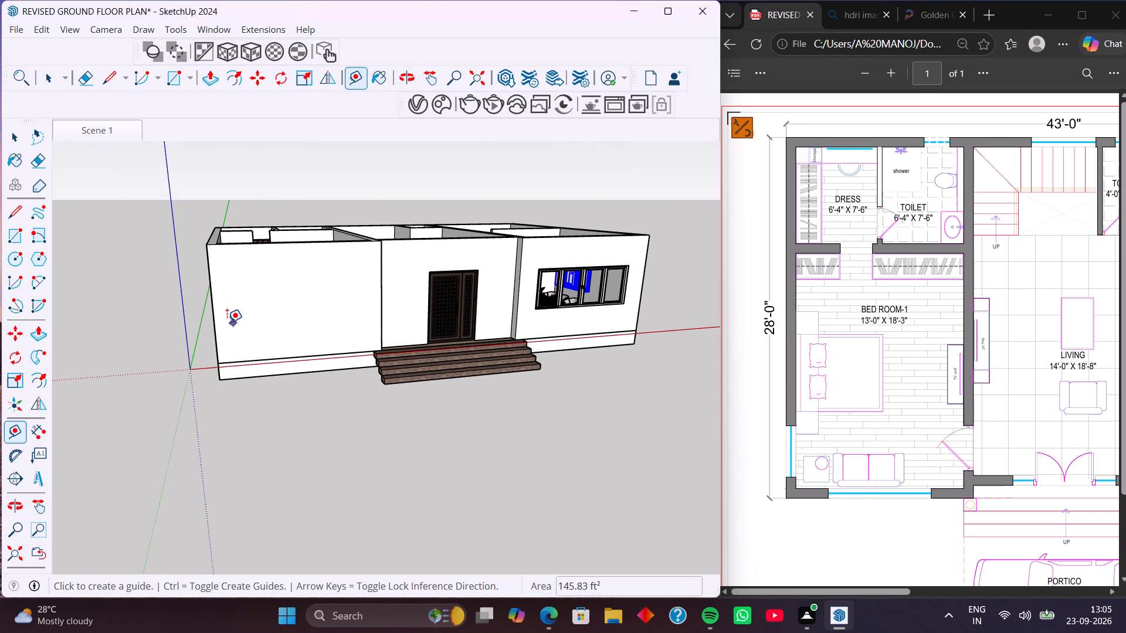
click(214, 322)
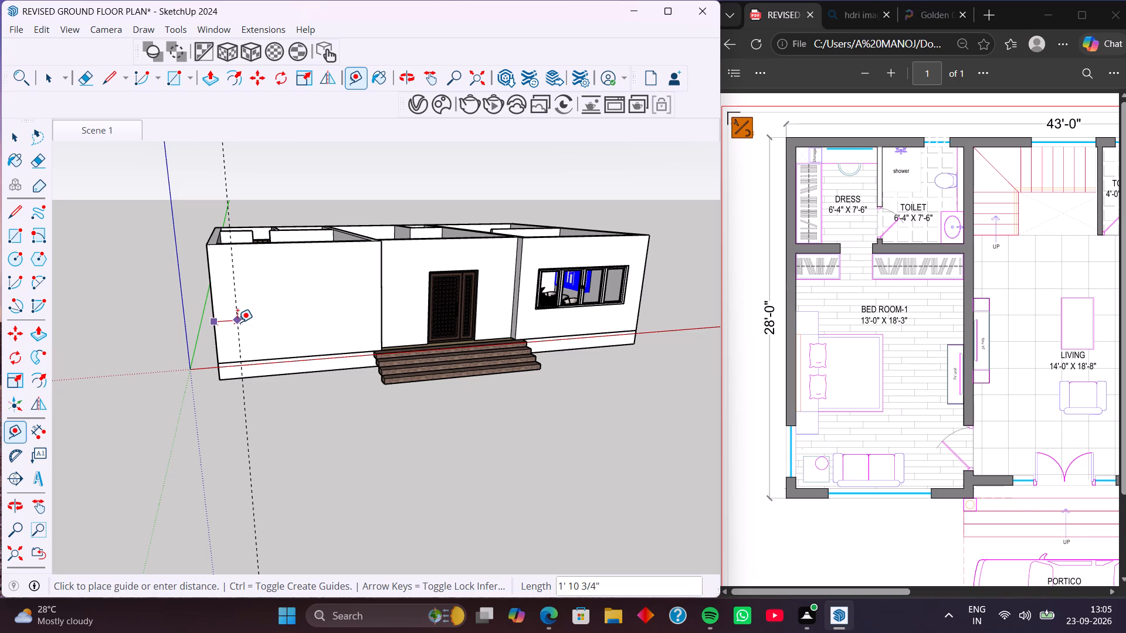
key(3)
key(apostrophe)
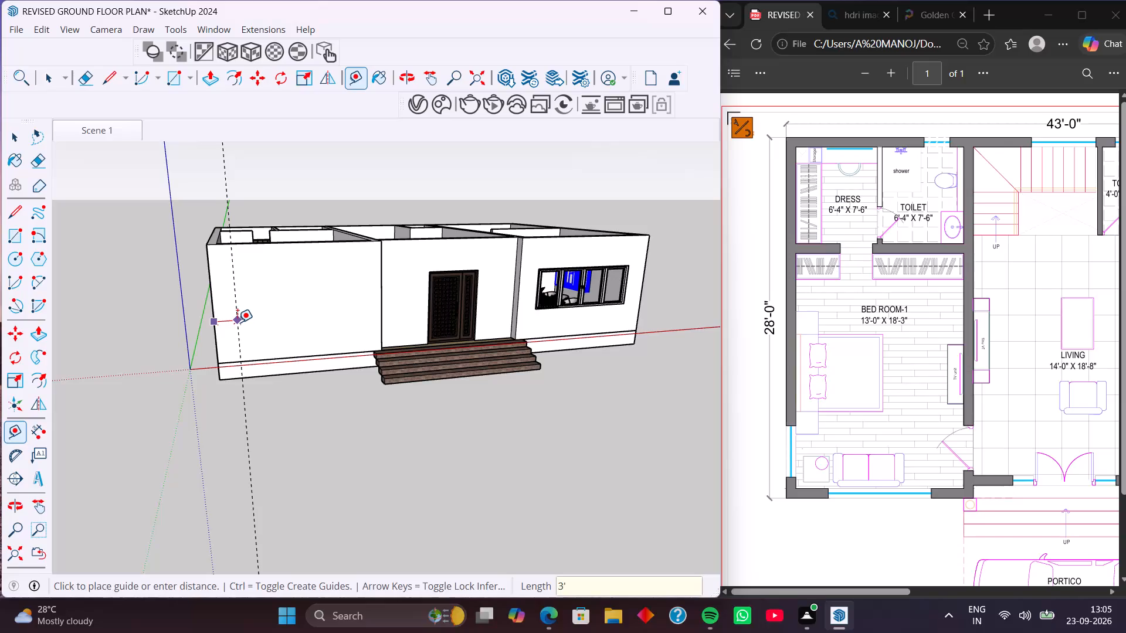
key(Return)
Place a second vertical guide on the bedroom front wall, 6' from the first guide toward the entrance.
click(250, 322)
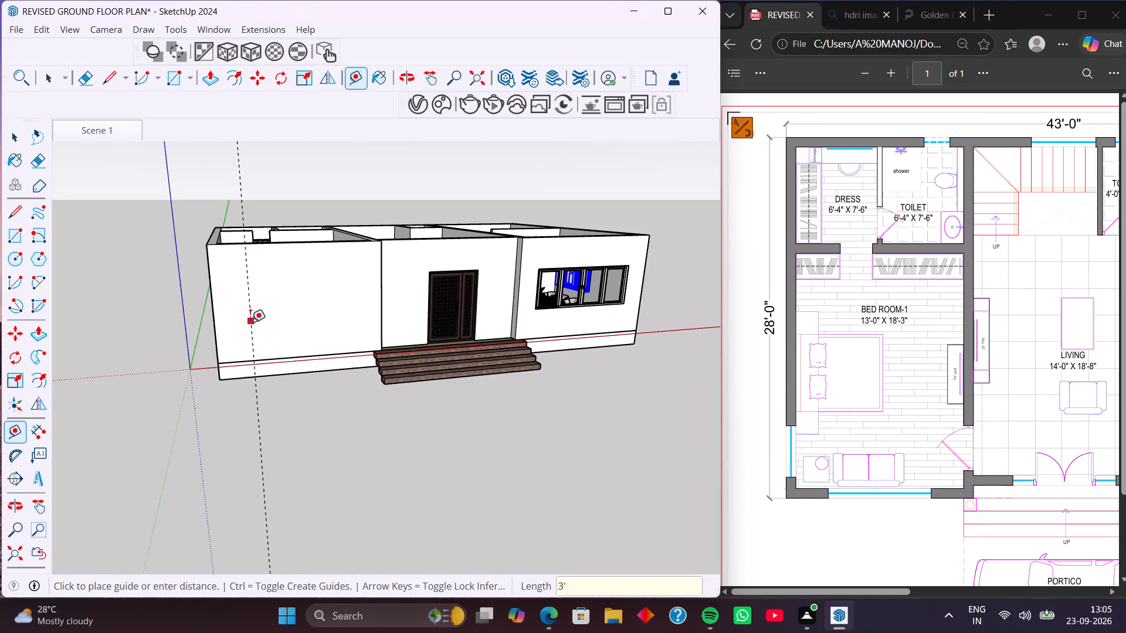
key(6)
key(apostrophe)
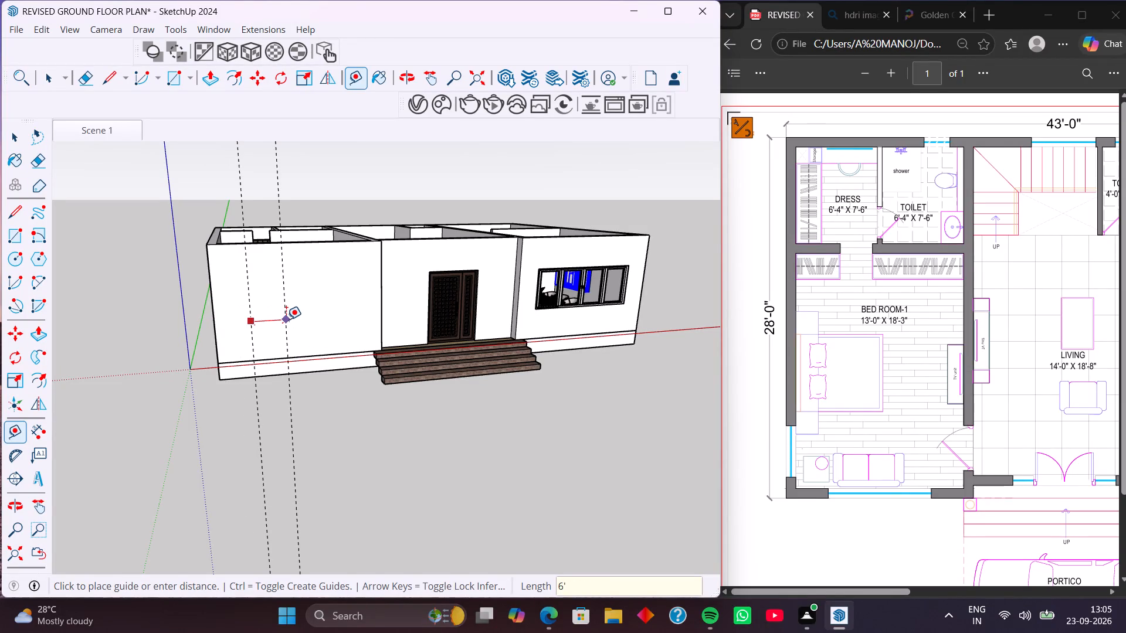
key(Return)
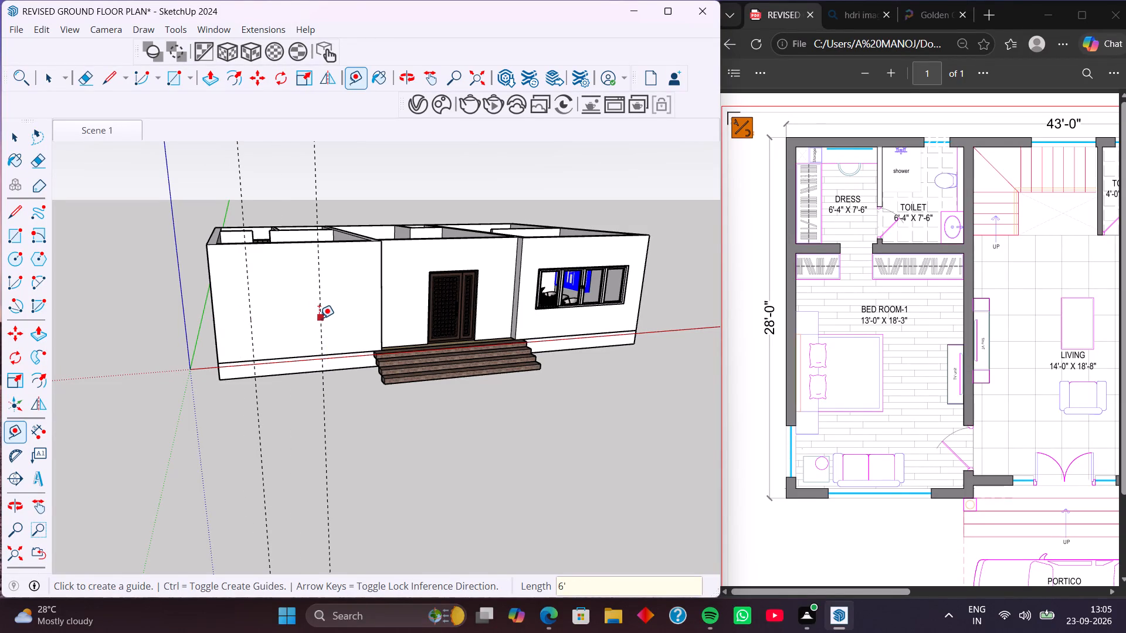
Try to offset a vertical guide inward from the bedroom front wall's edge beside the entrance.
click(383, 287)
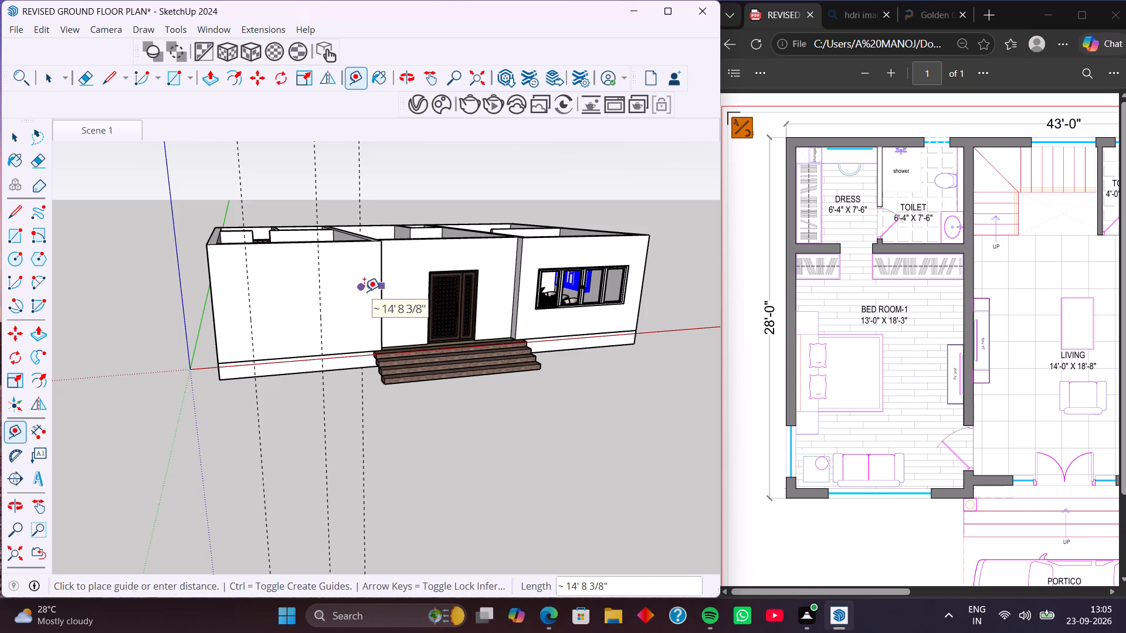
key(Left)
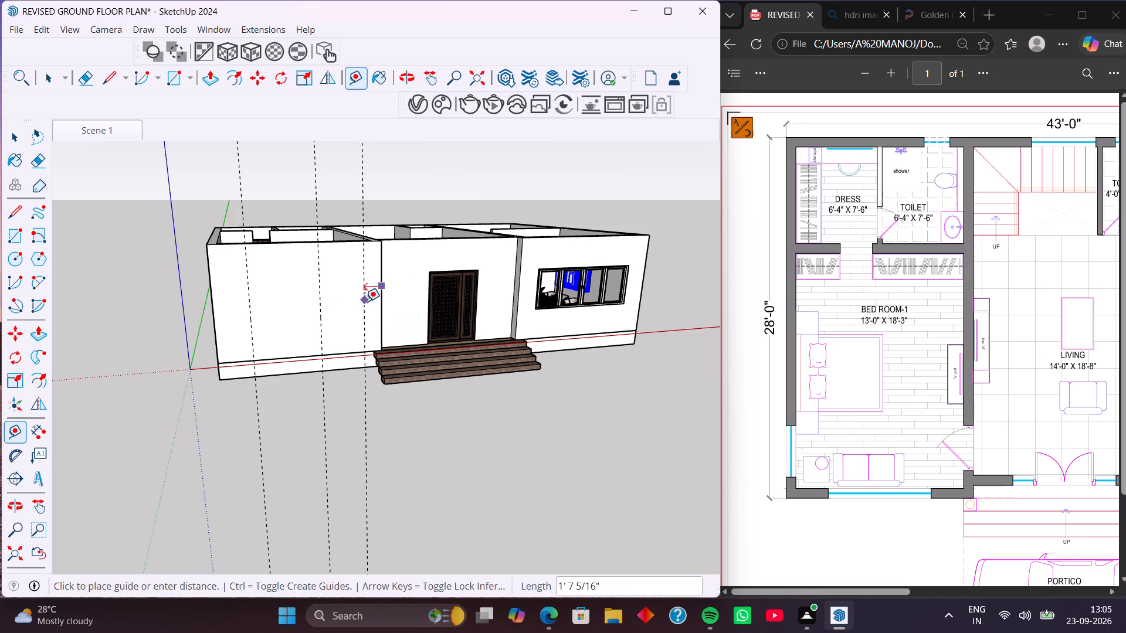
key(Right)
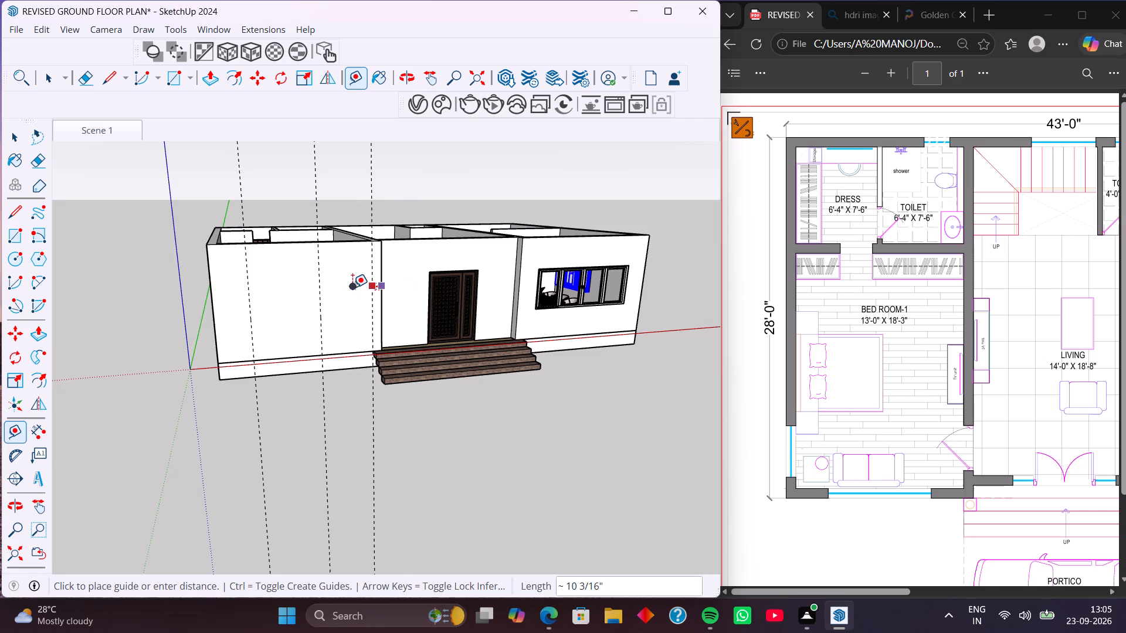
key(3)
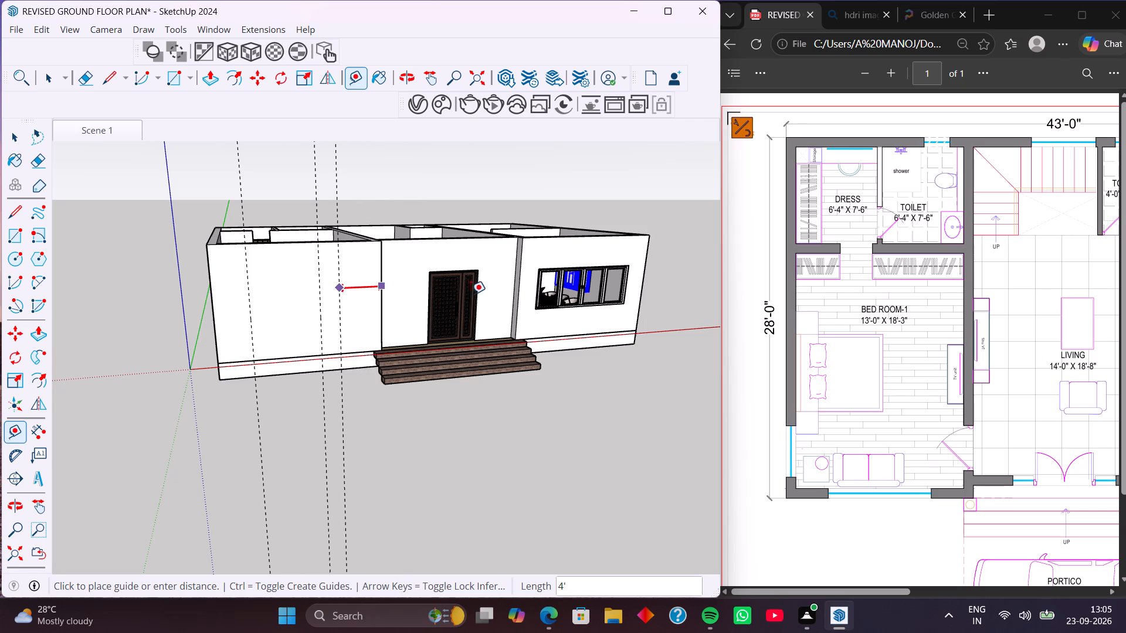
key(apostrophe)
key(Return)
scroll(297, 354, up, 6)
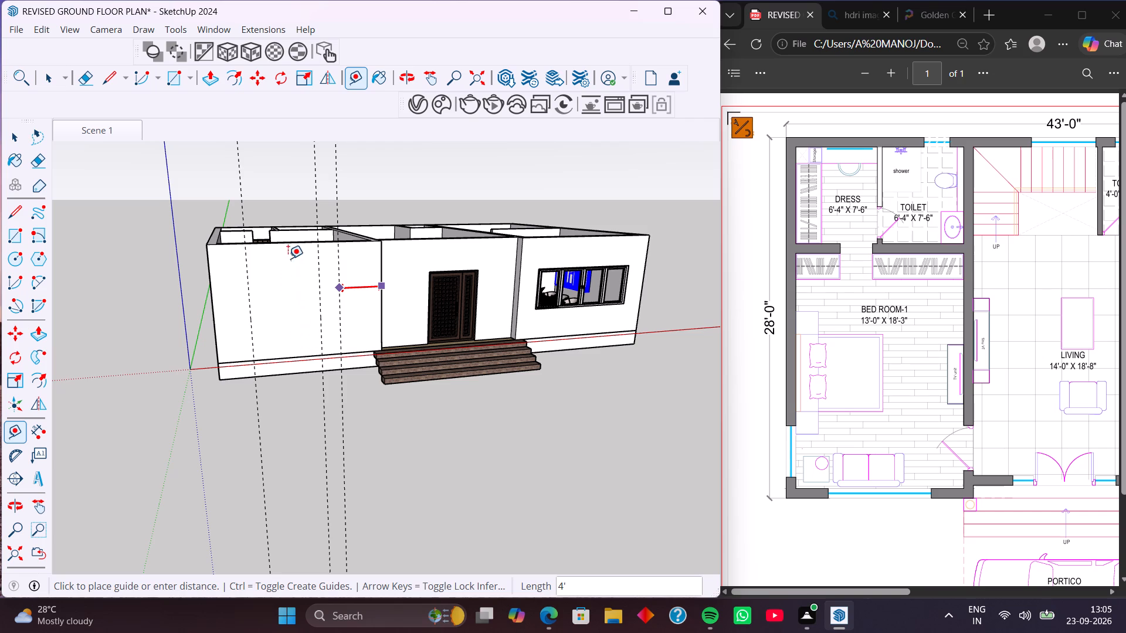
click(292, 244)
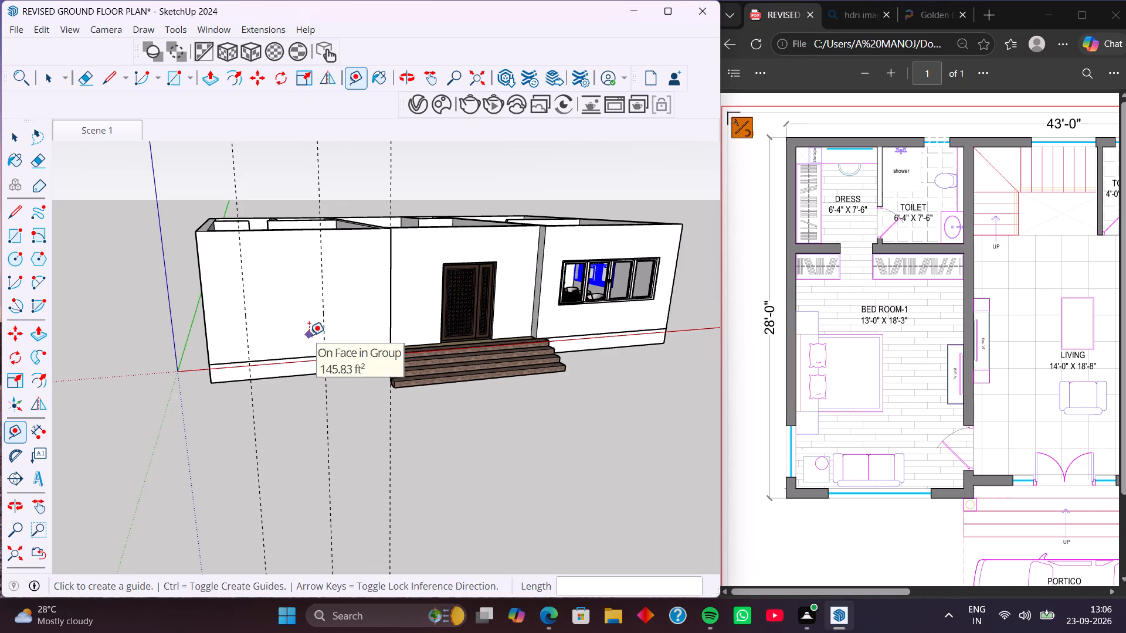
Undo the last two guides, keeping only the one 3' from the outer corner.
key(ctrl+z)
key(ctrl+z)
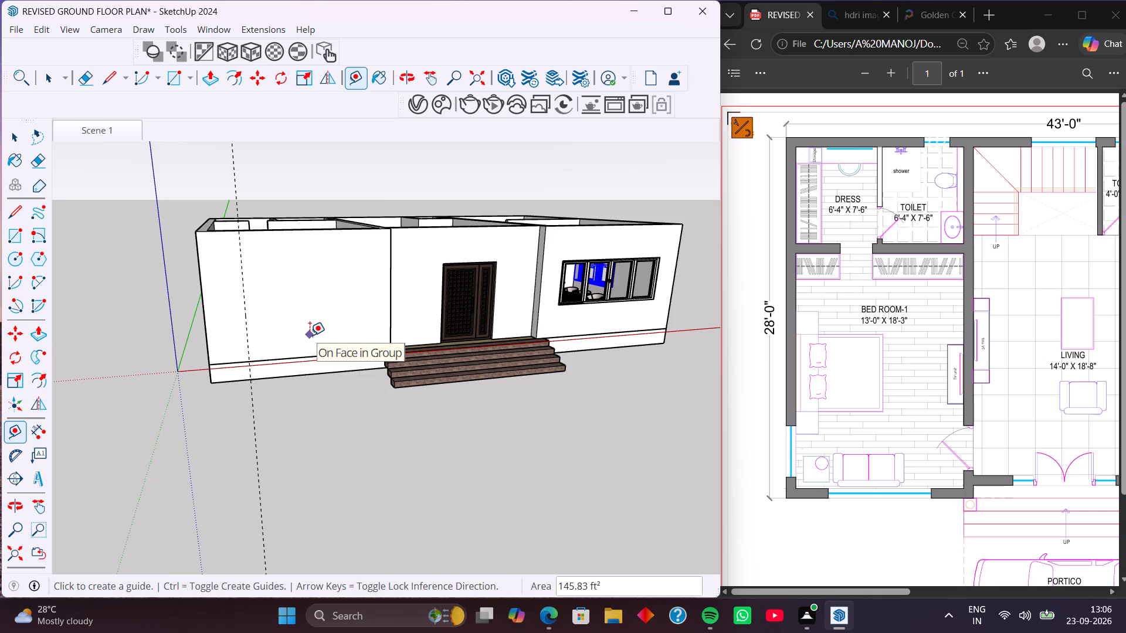
Place a vertical guide on the bedroom front wall, 3' in from its edge beside the entrance.
click(390, 277)
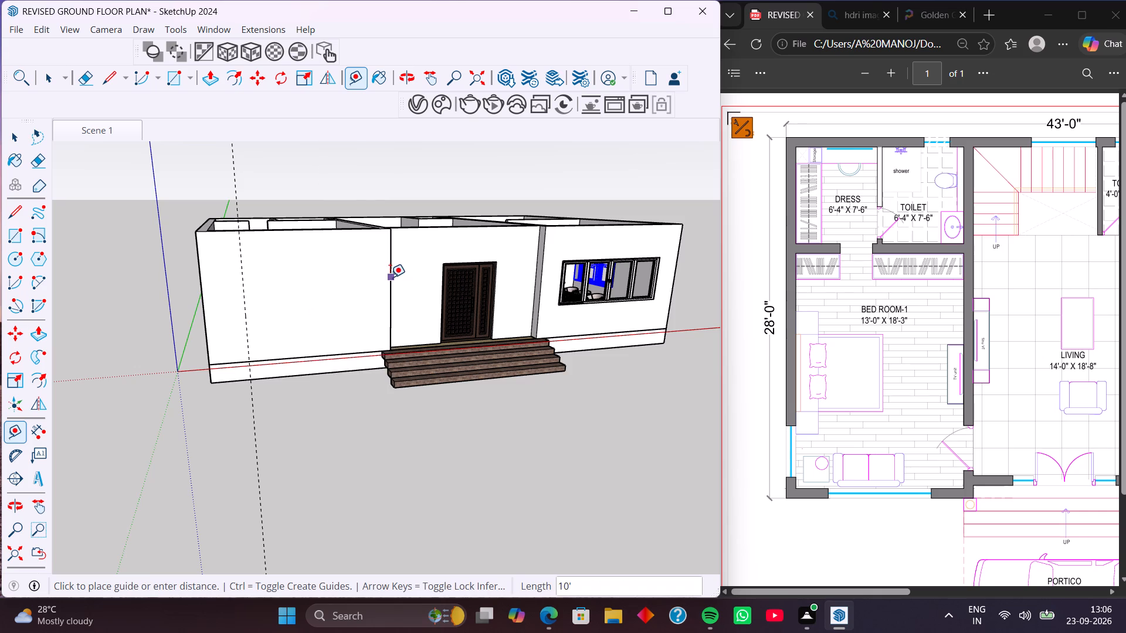
key(3)
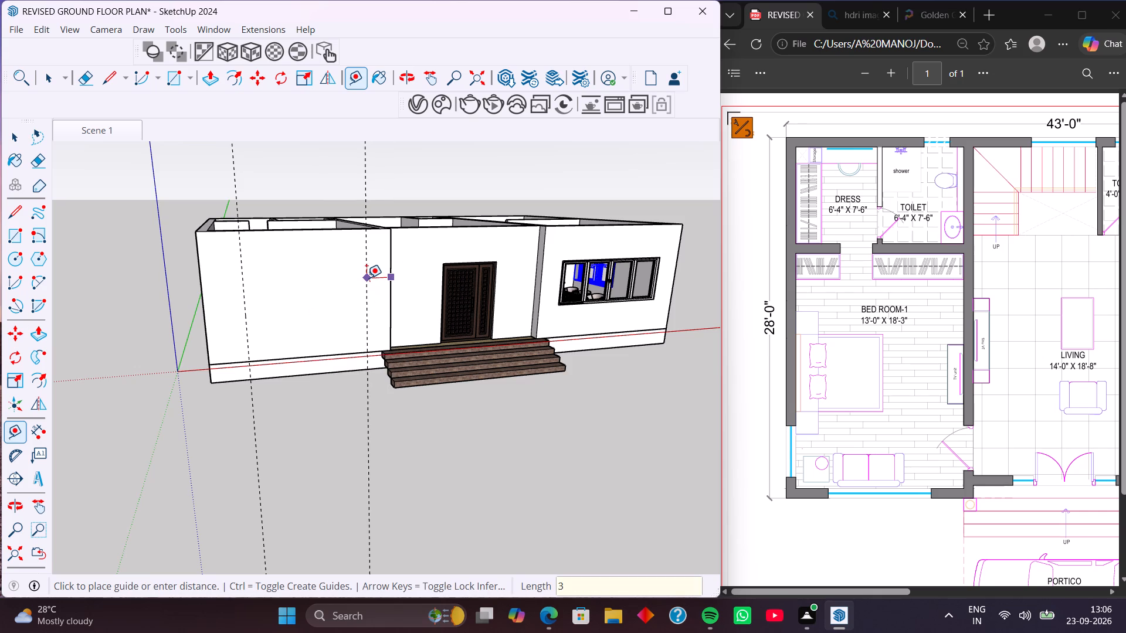
key(apostrophe)
key(Return)
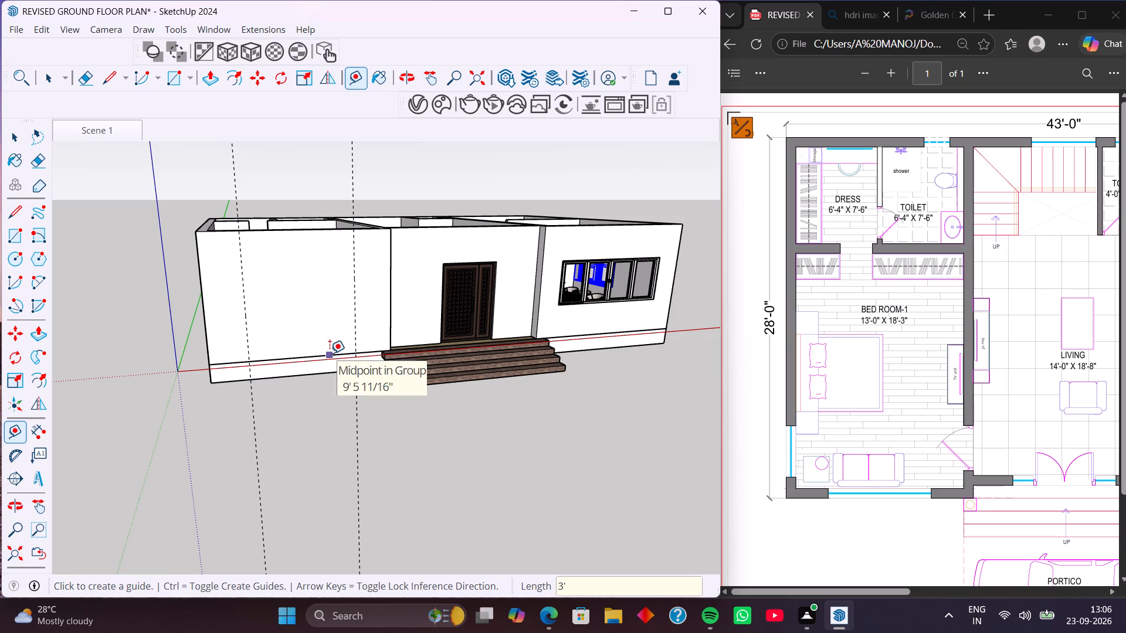
Place a horizontal guide on the bedroom front wall, 3' above the wall's bottom edge at the plinth.
click(328, 353)
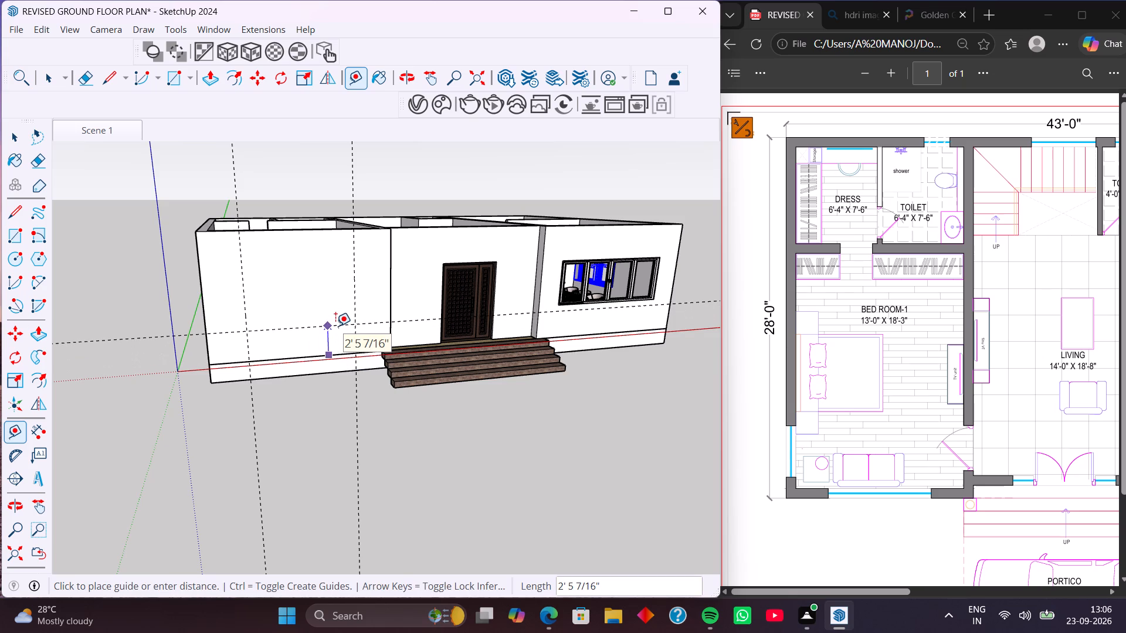
key(3)
key(apostrophe)
key(Return)
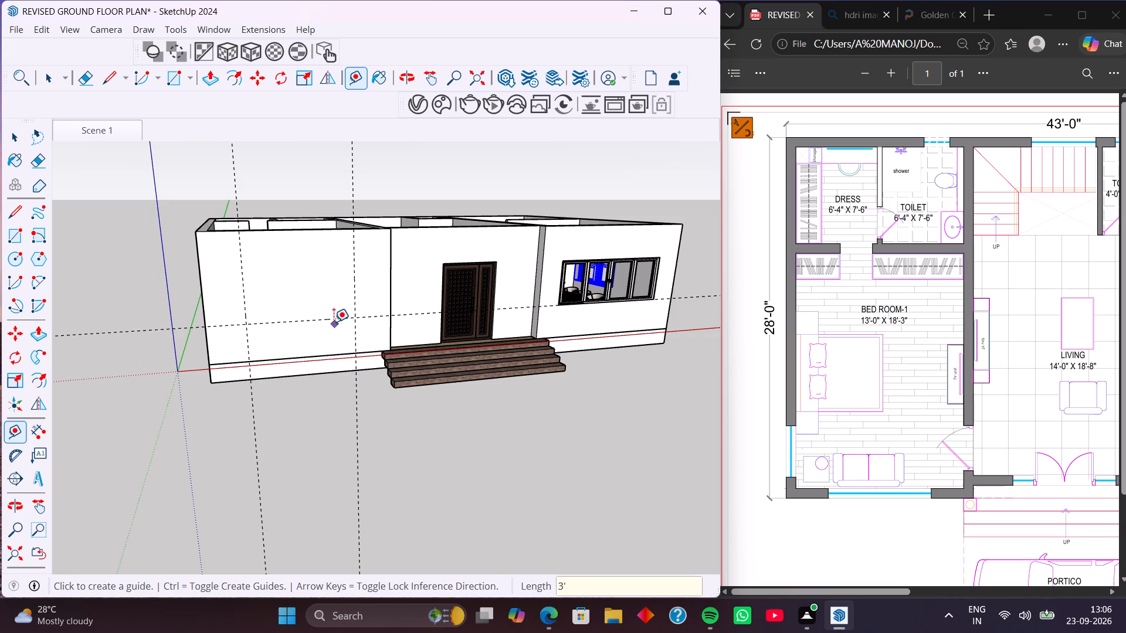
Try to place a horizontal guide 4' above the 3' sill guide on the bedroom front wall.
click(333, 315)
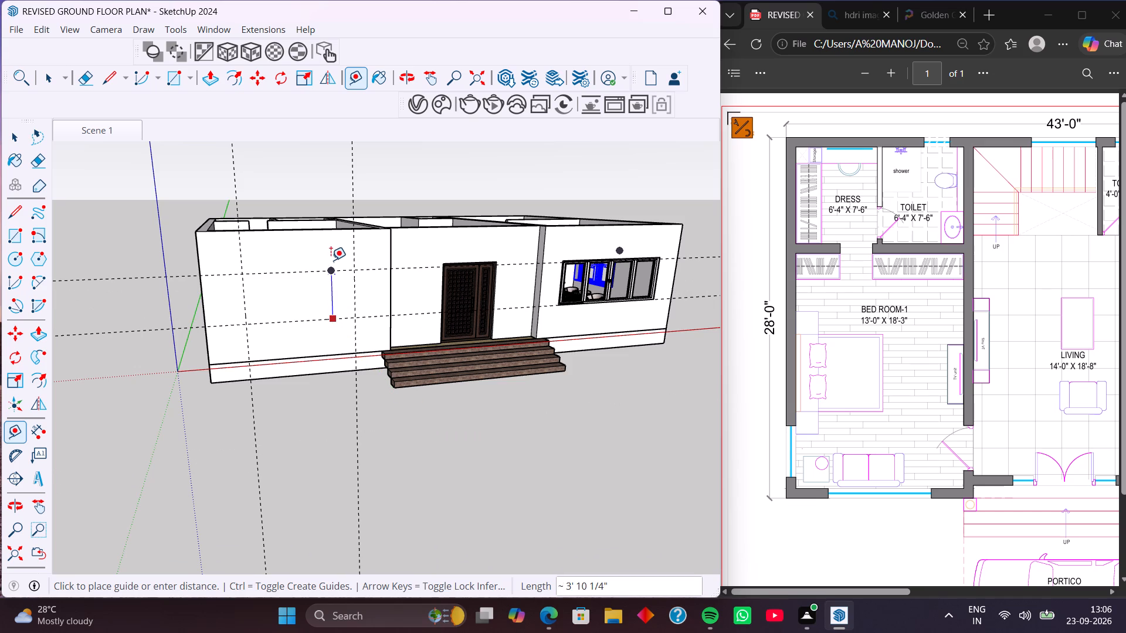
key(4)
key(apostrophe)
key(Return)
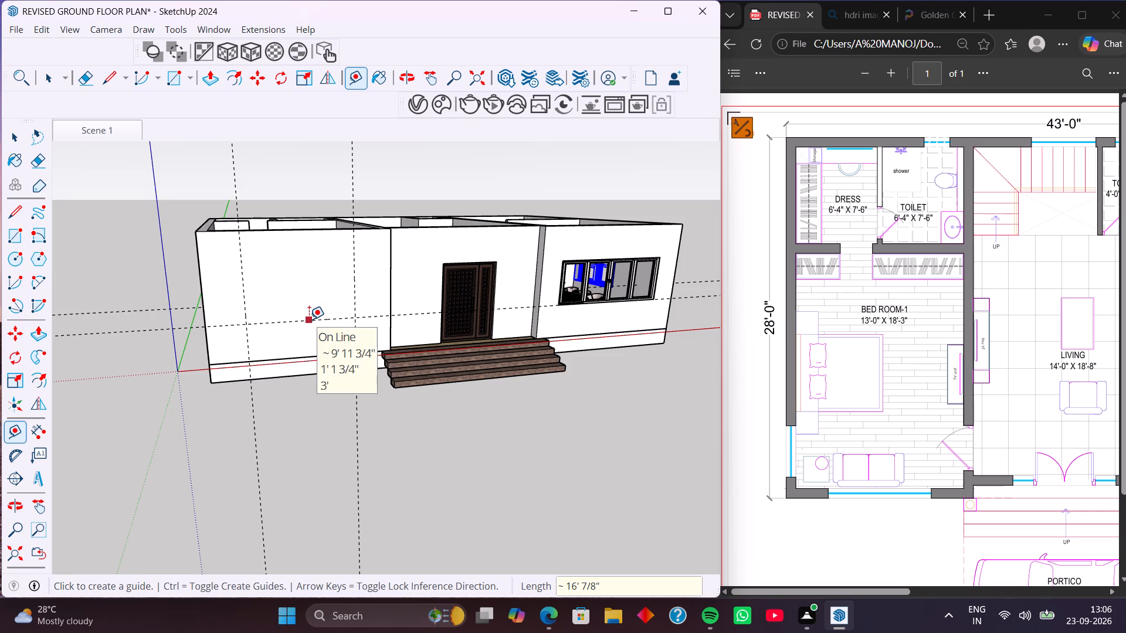
Place a horizontal head guide on the bedroom front wall, 4' above the sill guide.
click(306, 319)
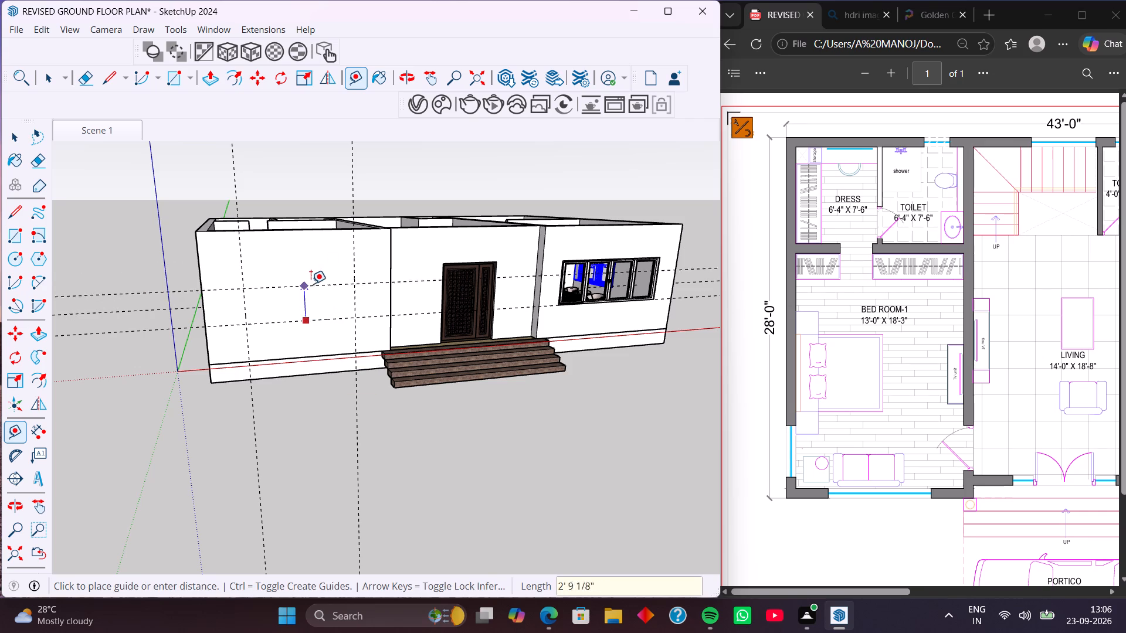
key(4)
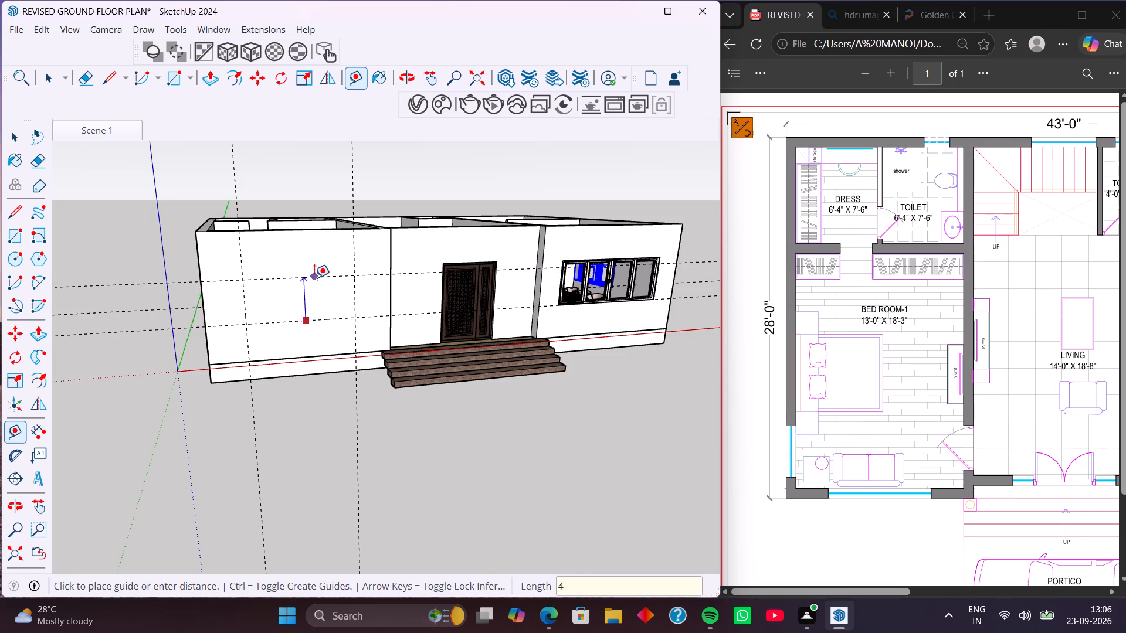
key(apostrophe)
key(Return)
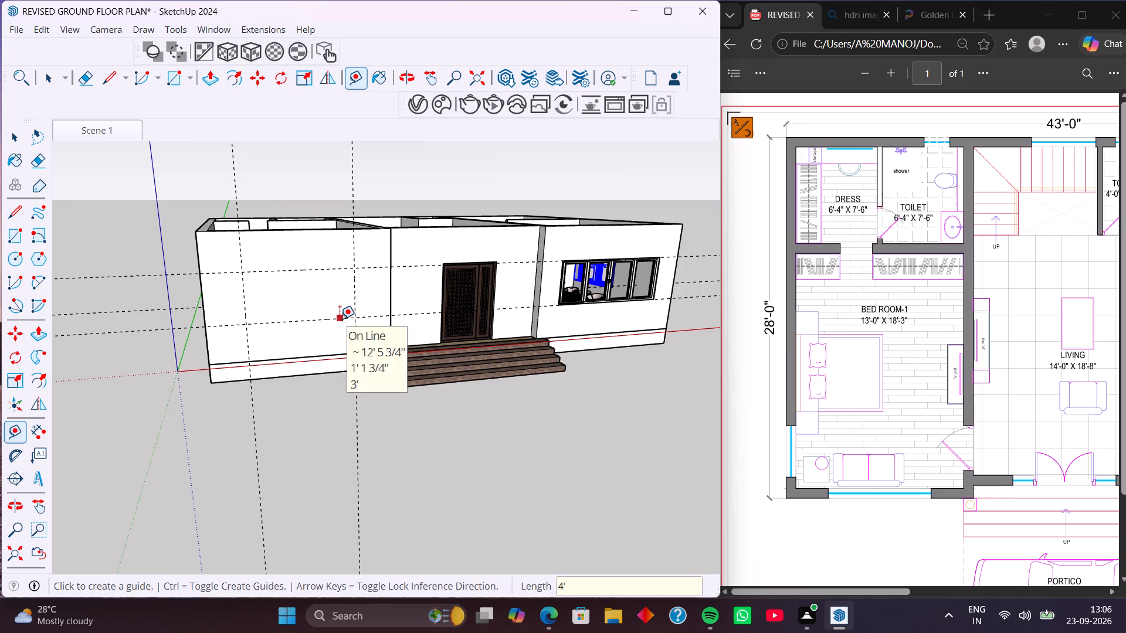
Open the wall group and draw an 8' 7" by 4' rectangle between the guides on the bedroom front wall face.
key(space)
triple_click(333, 305)
click(333, 305)
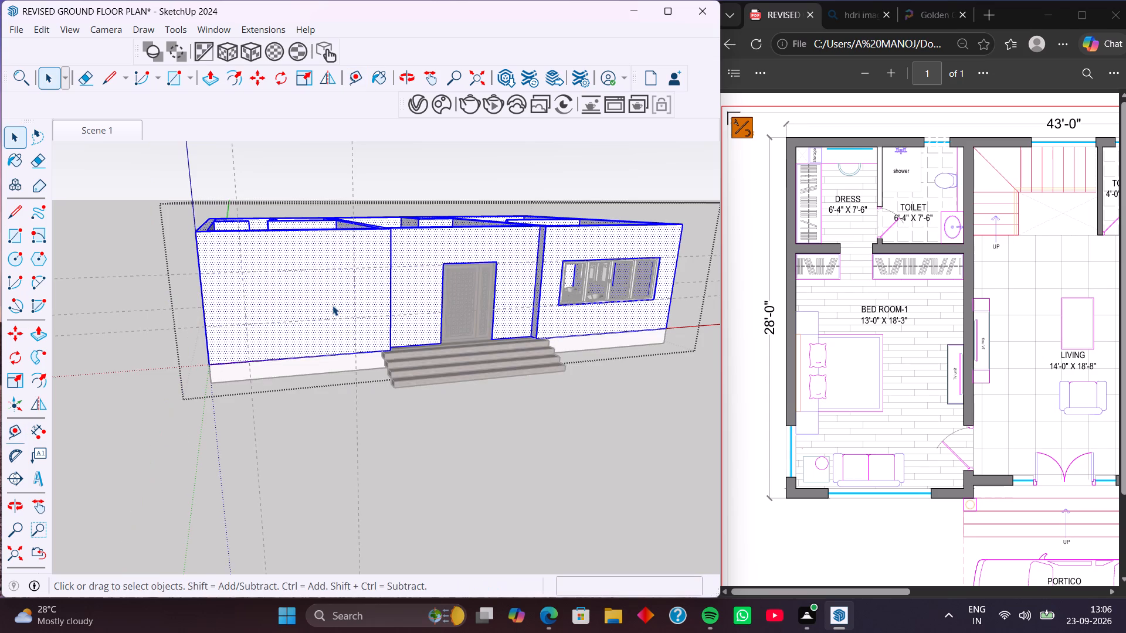
click(299, 284)
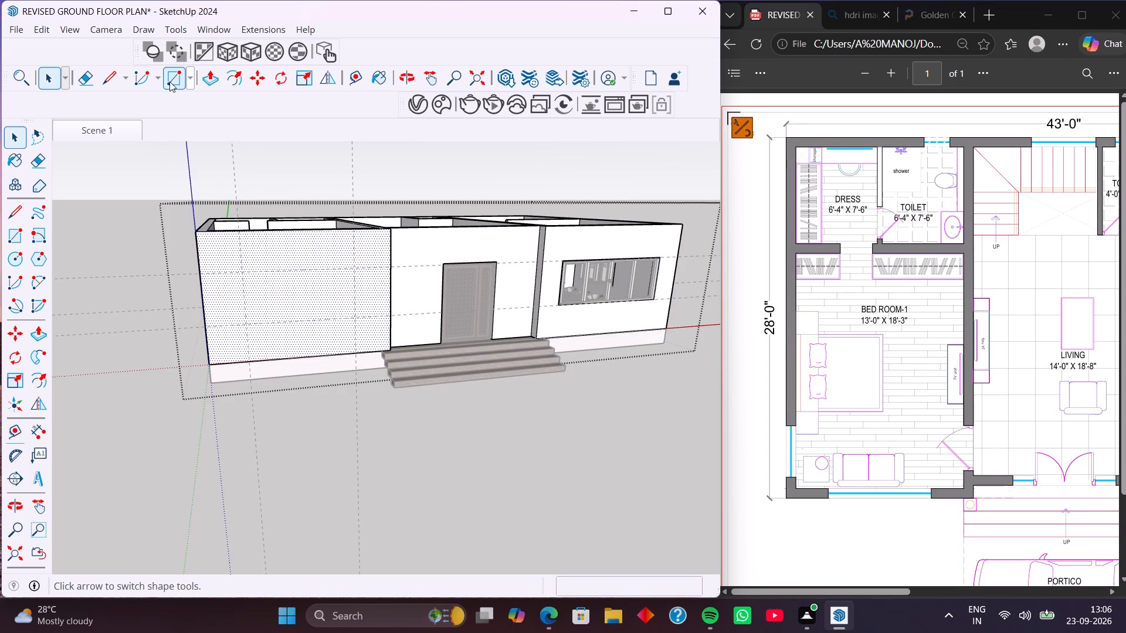
click(169, 81)
click(245, 271)
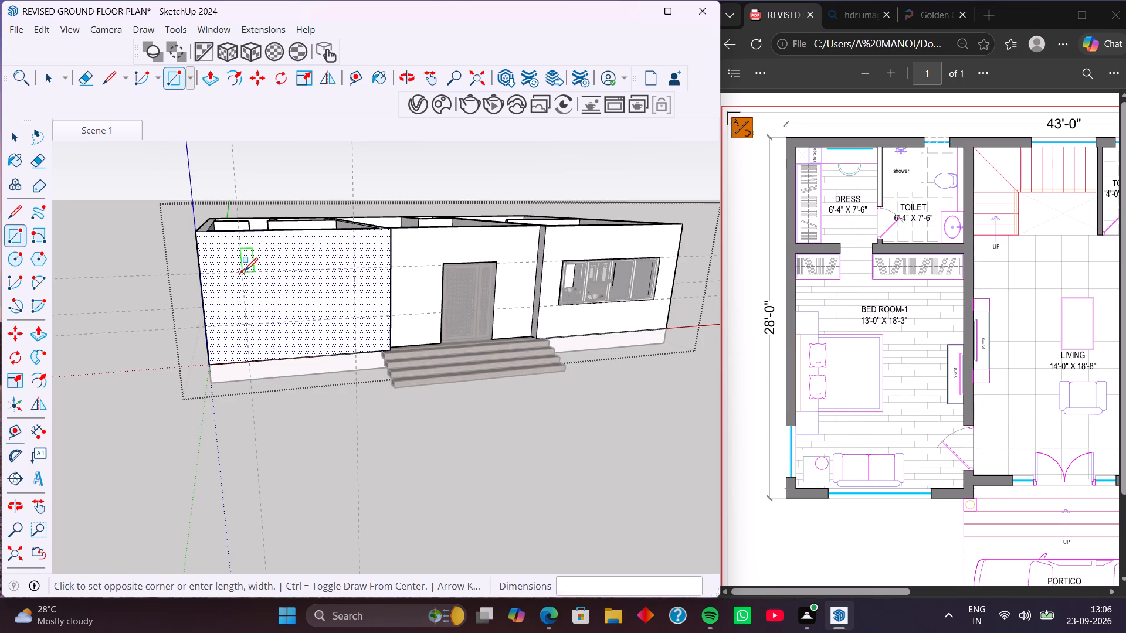
click(358, 317)
key(space)
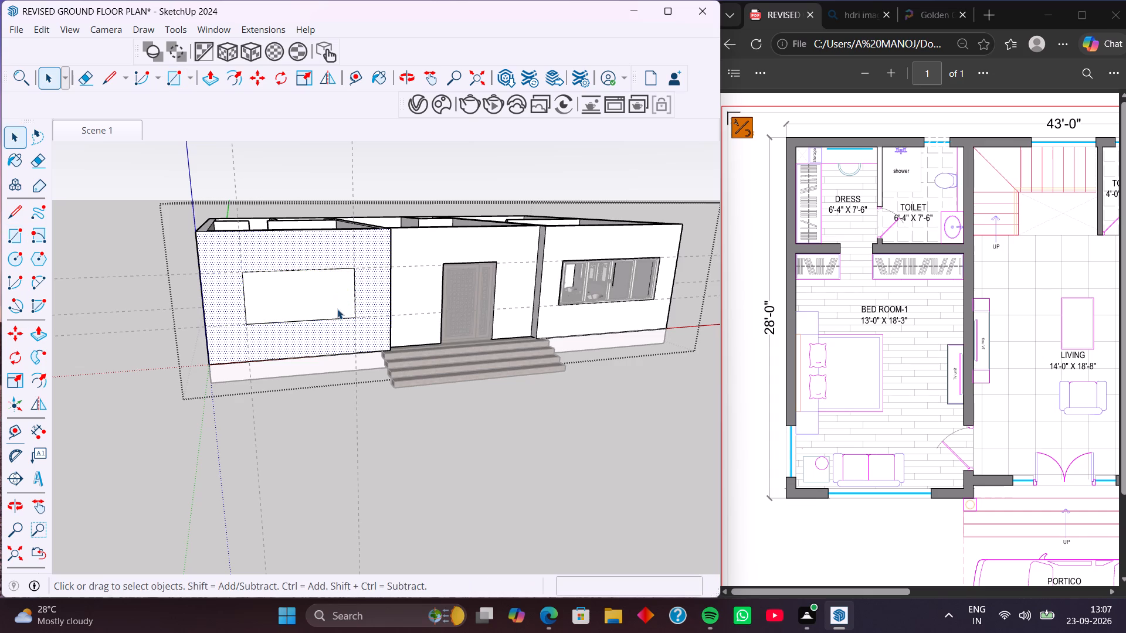
Push the rectangle 9" through the bedroom front wall to cut the window opening, and close the wall group.
click(334, 307)
key(p)
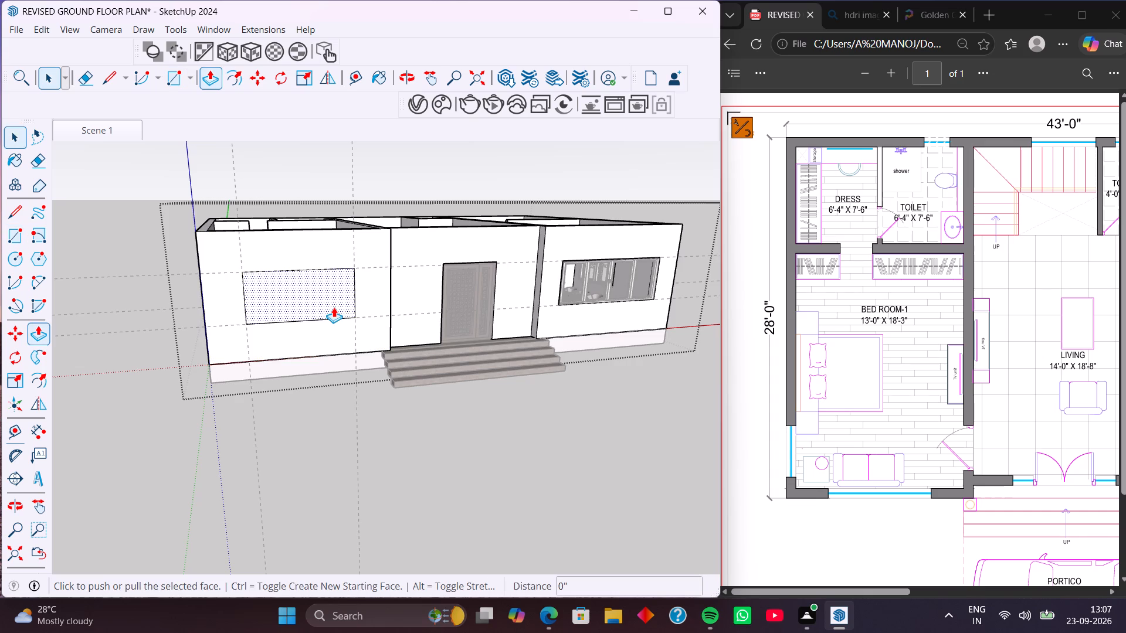
click(343, 301)
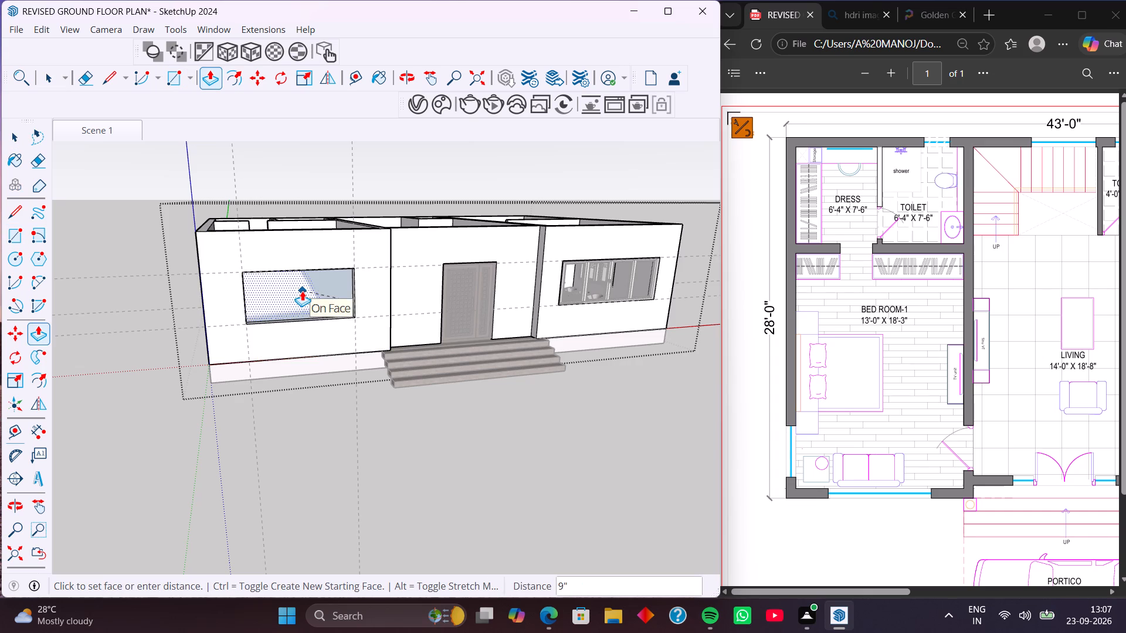
click(302, 291)
scroll(310, 309, down, 2)
middle_drag(341, 322, 312, 346)
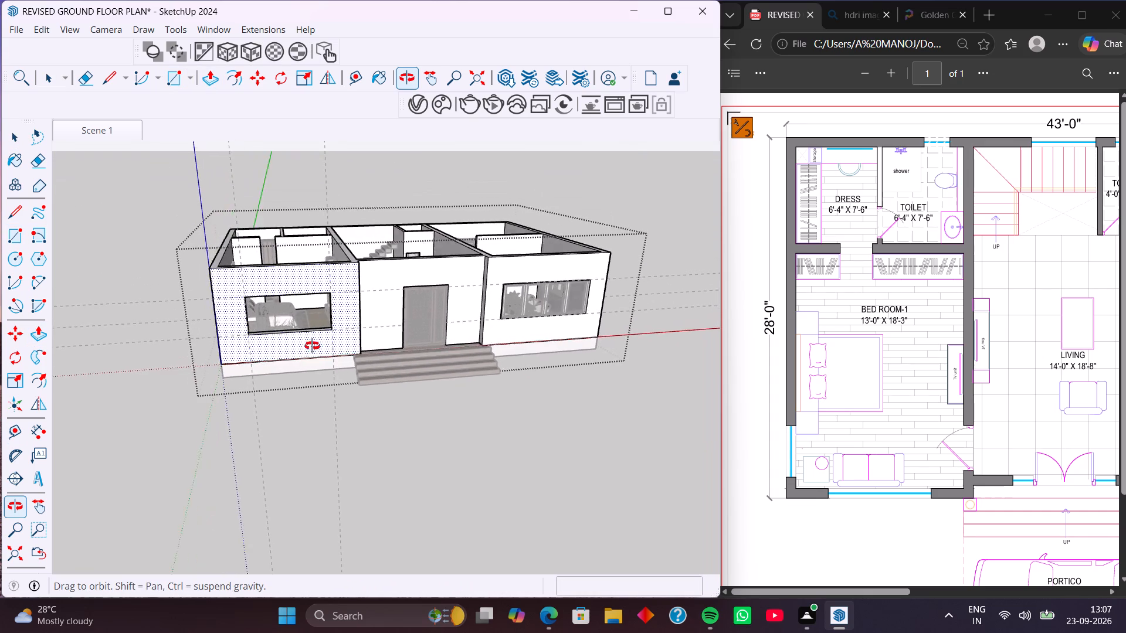
middle_drag(312, 346, 307, 346)
key(space)
click(357, 440)
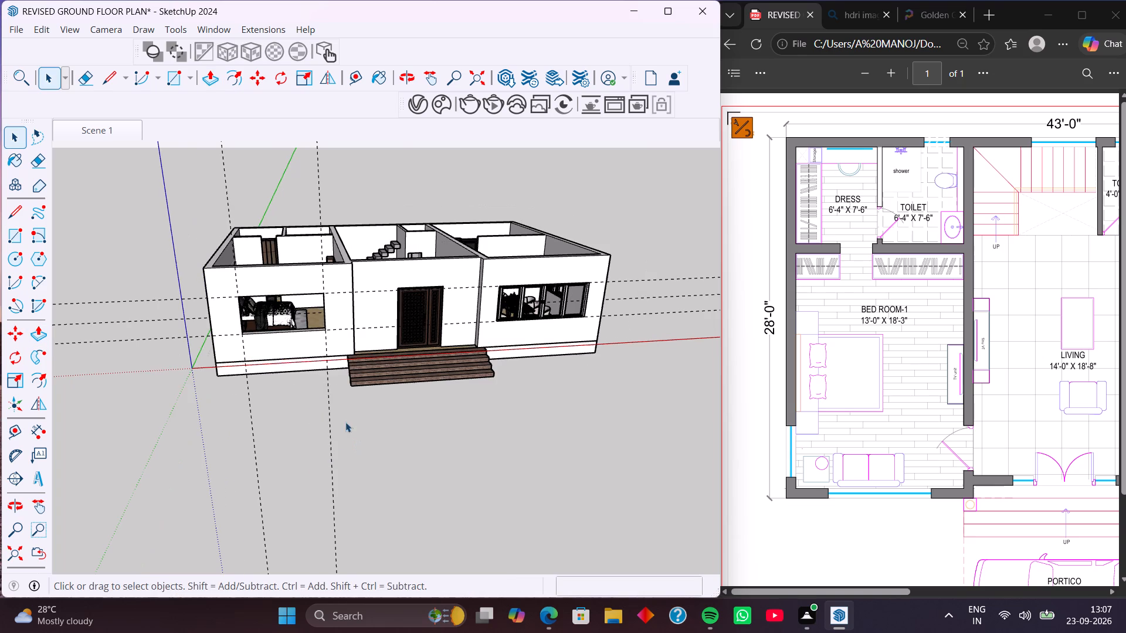
Delete all guides from the model.
click(21, 29)
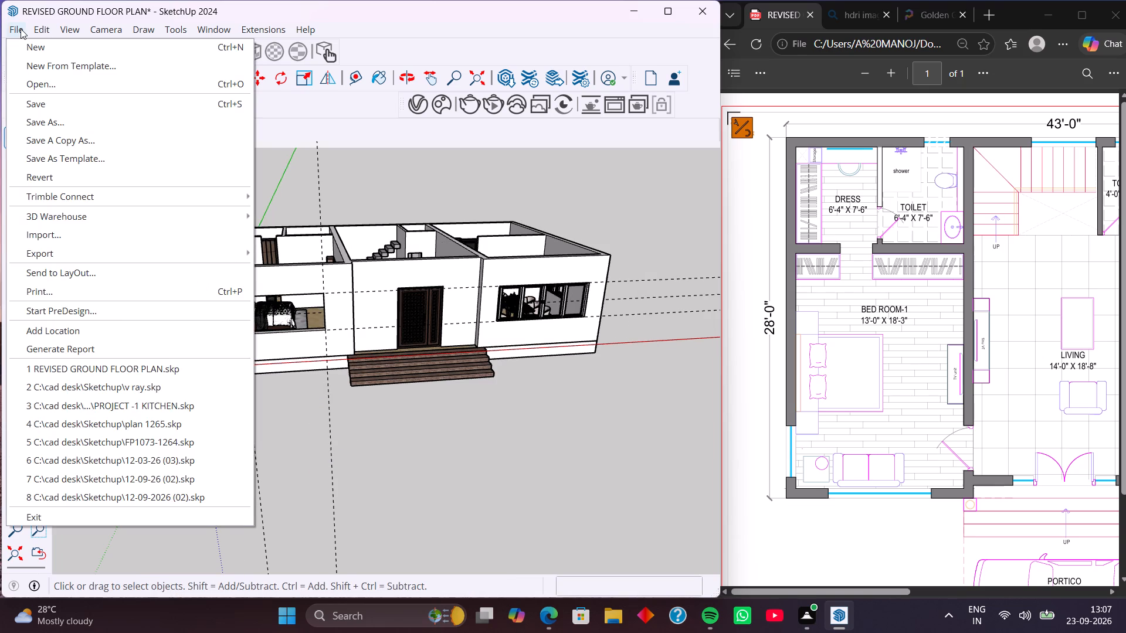
click(97, 177)
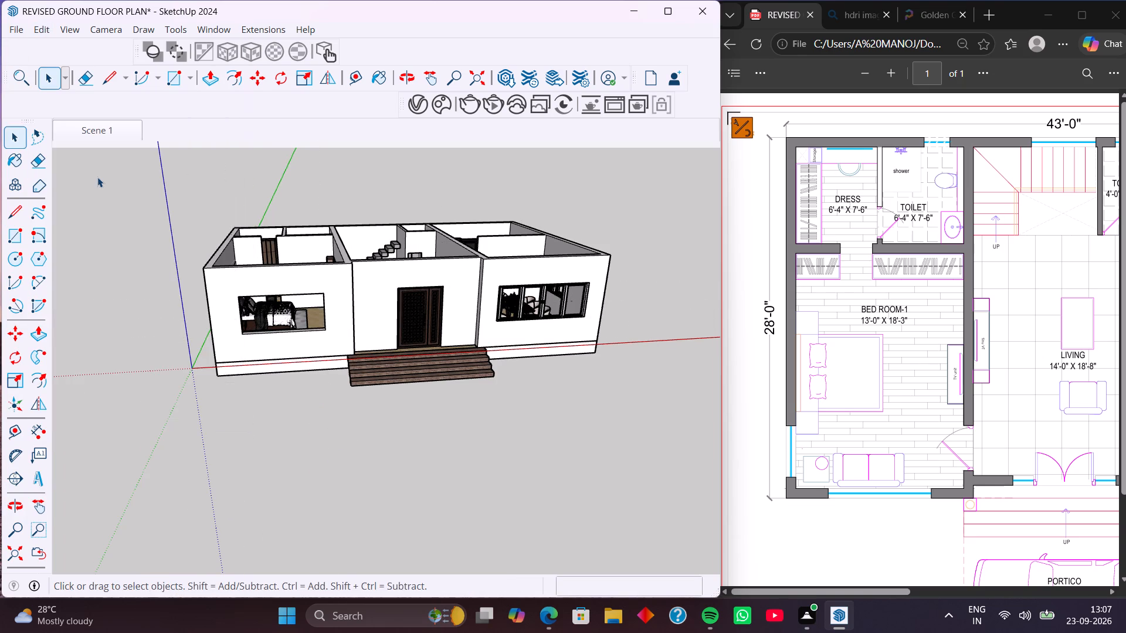
Copy the four-panel window from the dining-side front wall about 27' 6" along the red axis into the bedroom's front opening.
middle_drag(285, 332, 330, 324)
scroll(474, 295, up, 2)
scroll(521, 302, up, 2)
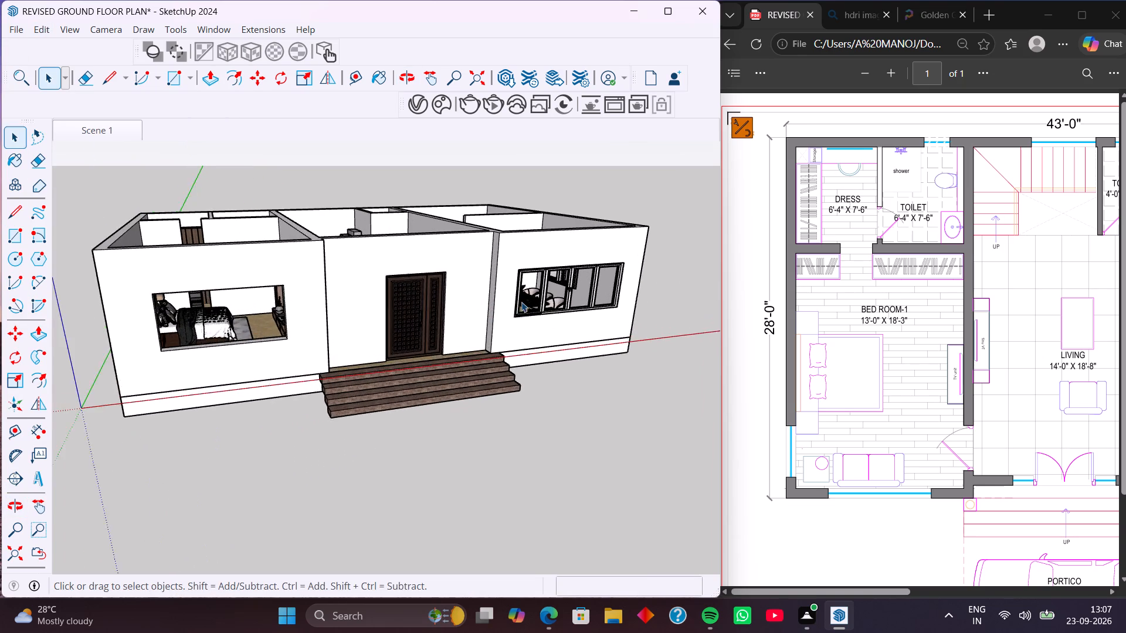
click(541, 302)
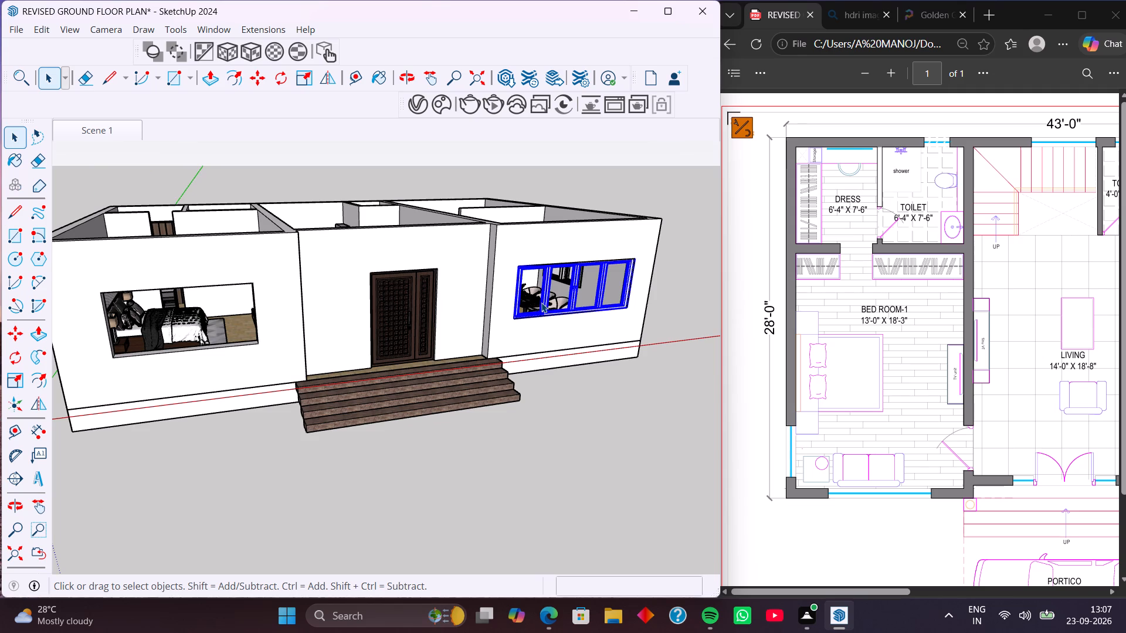
key(m)
scroll(518, 322, up, 8)
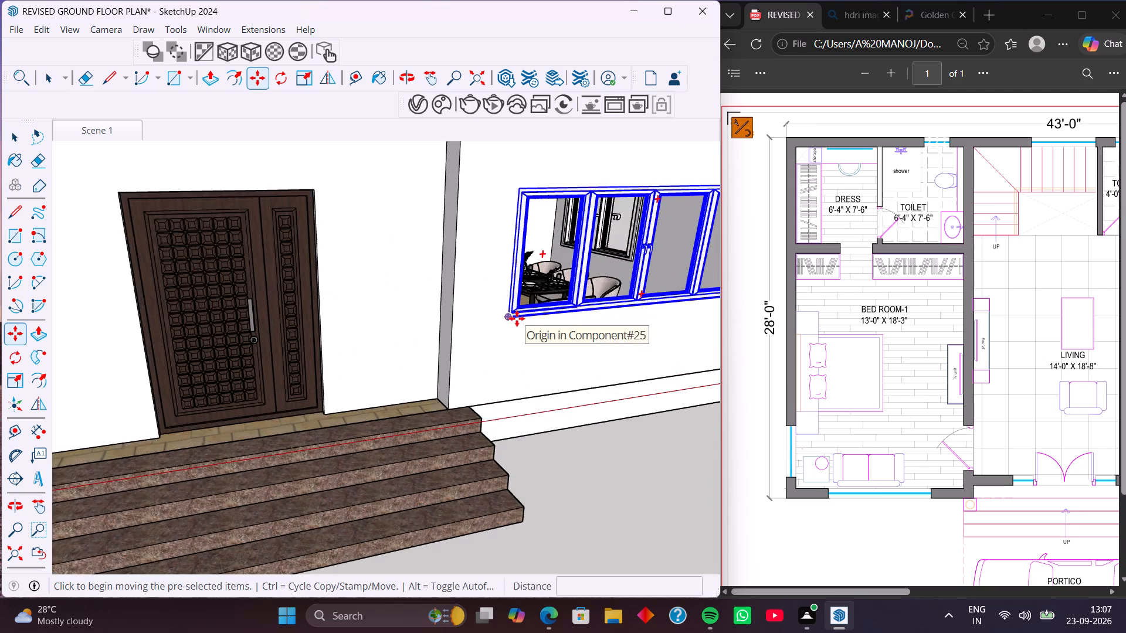
scroll(517, 318, up, 4)
click(510, 318)
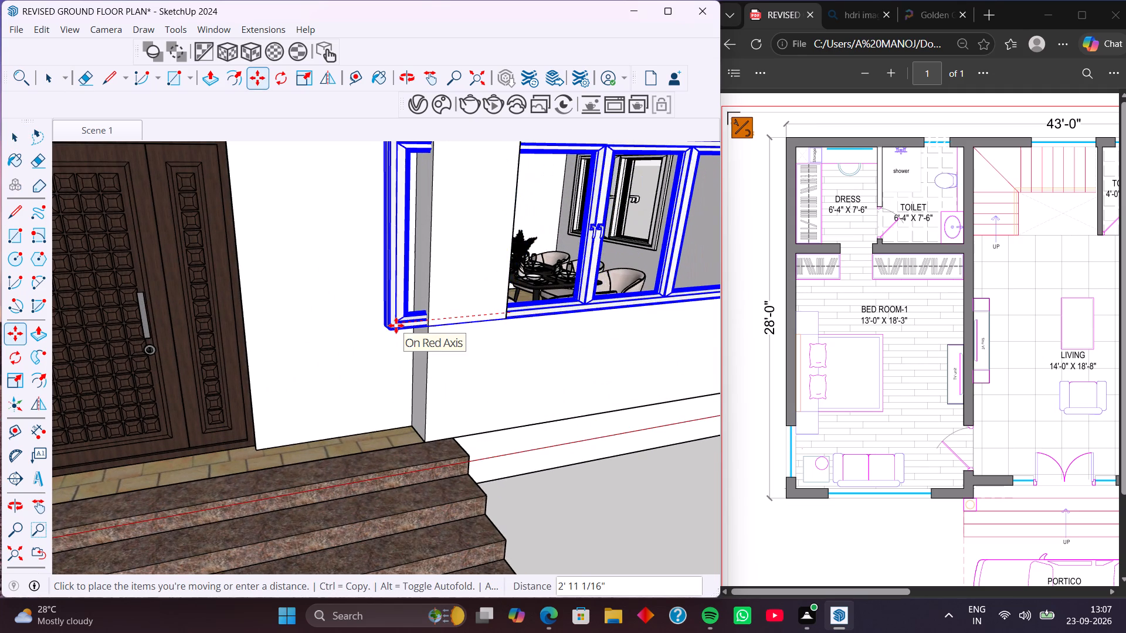
scroll(276, 339, down, 7)
shift+middle_drag(220, 349, 450, 309)
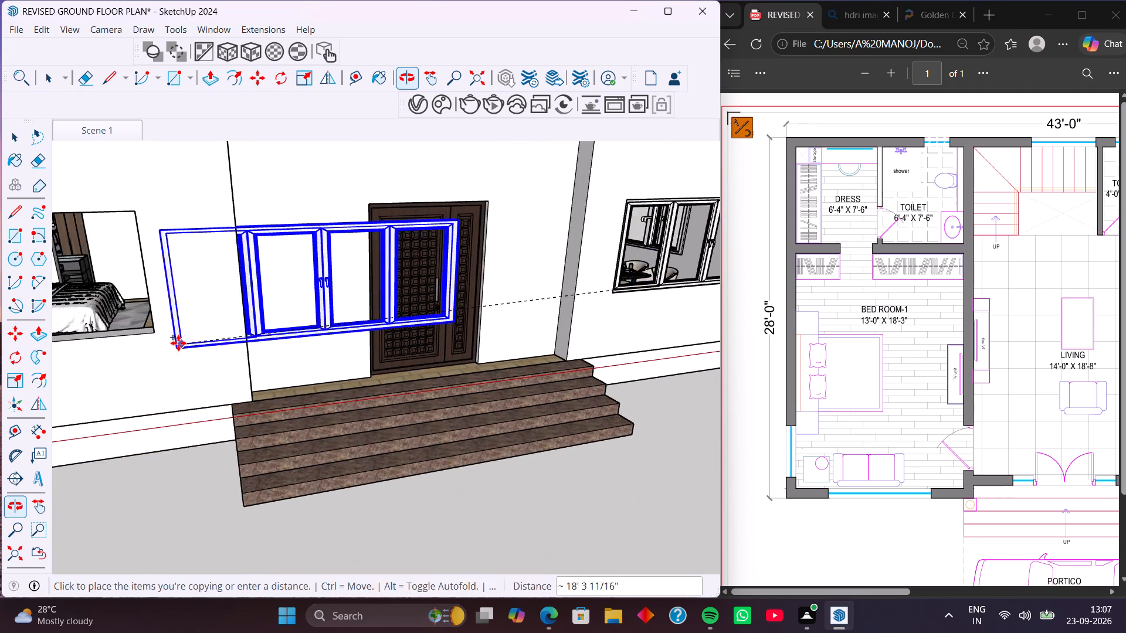
shift+middle_drag(178, 343, 426, 319)
scroll(166, 321, up, 2)
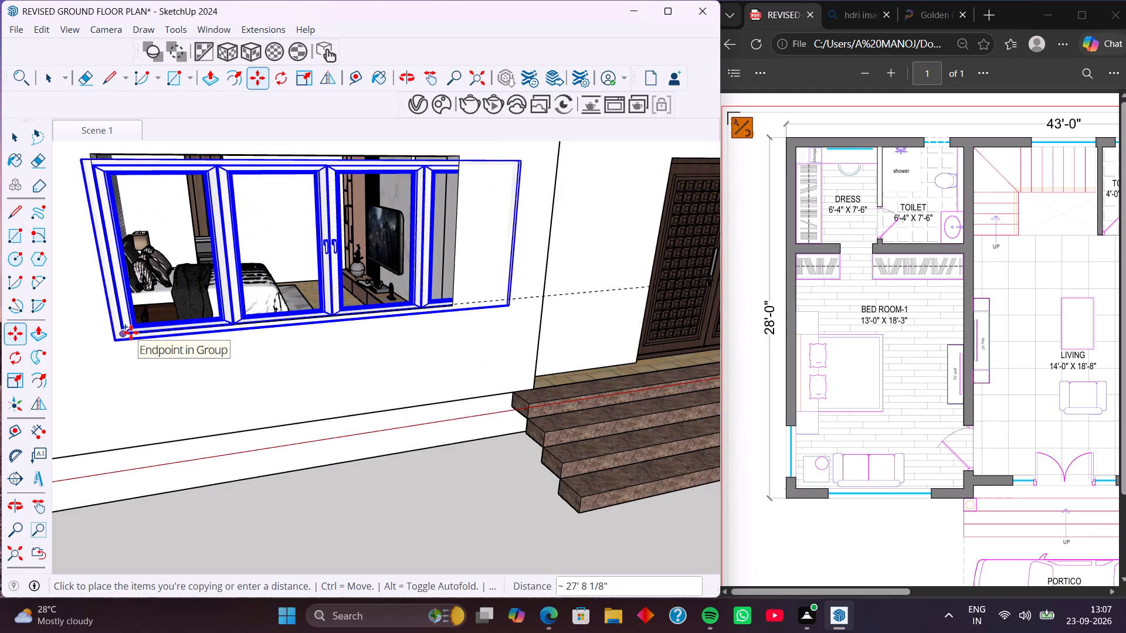
scroll(131, 330, up, 2)
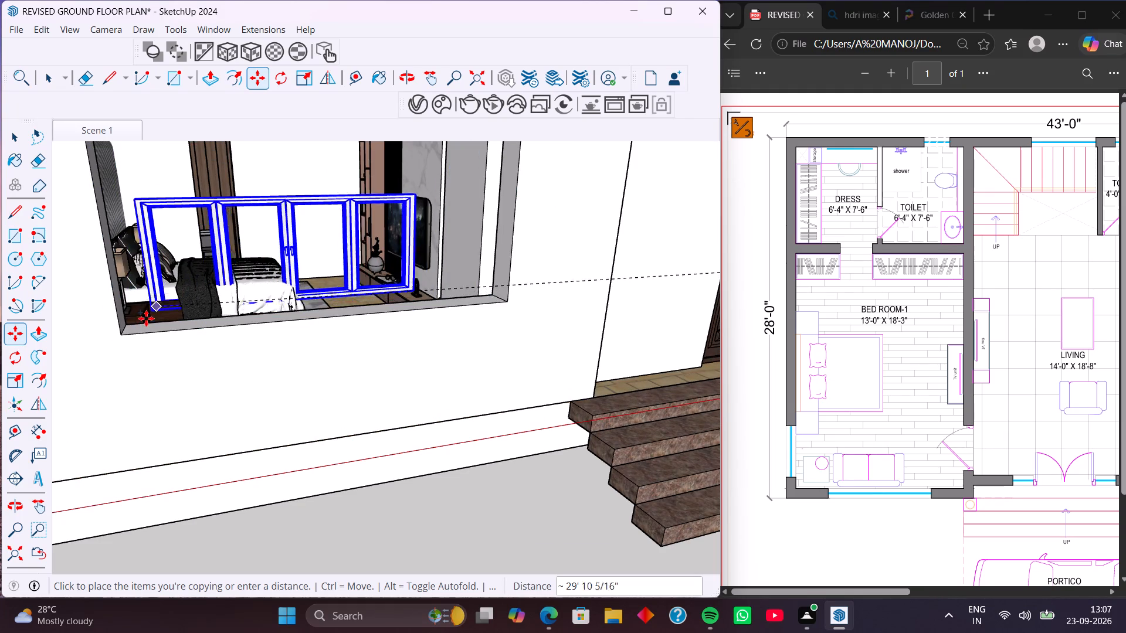
scroll(137, 324, up, 11)
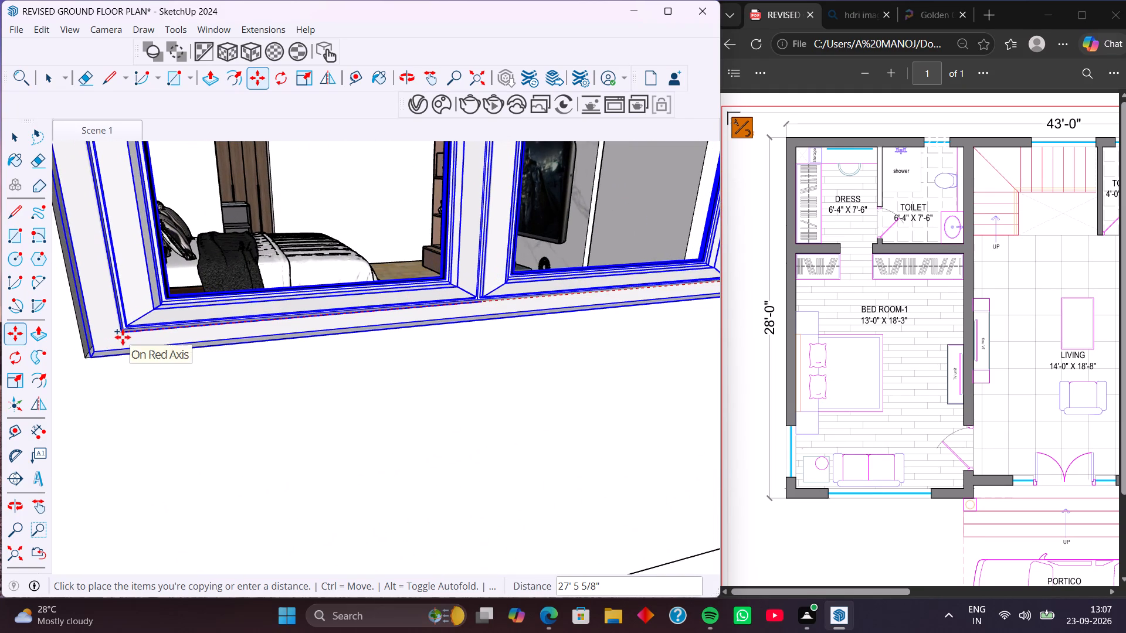
click(123, 337)
Move the copied window so its lower outer corner meets the matching corner of the bedroom front opening.
middle_drag(110, 355, 215, 314)
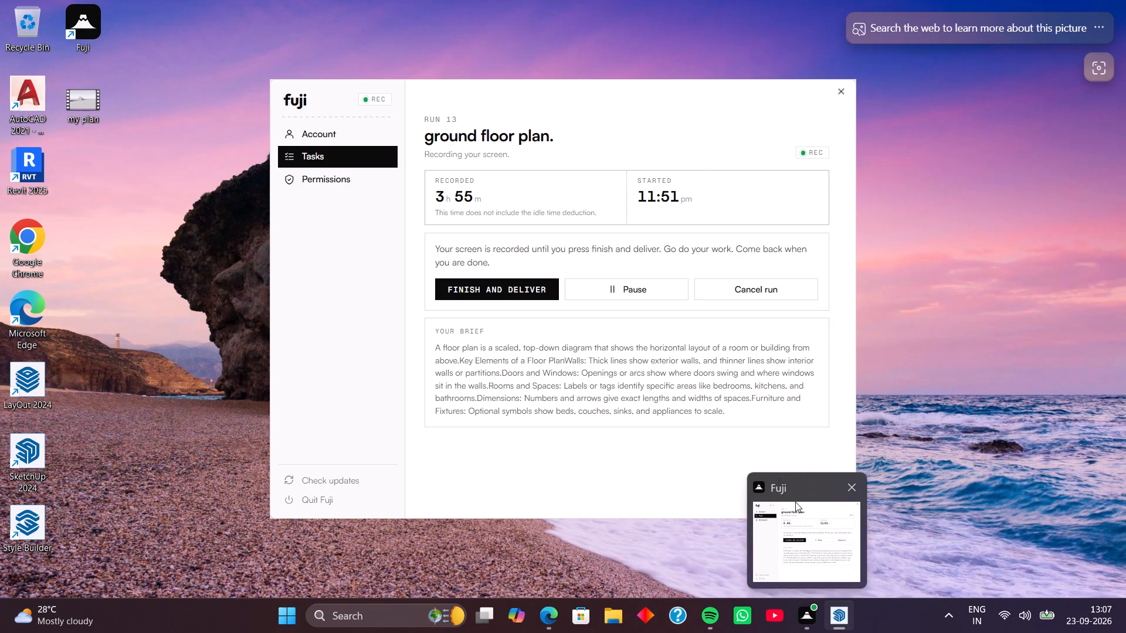
scroll(157, 349, down, 2)
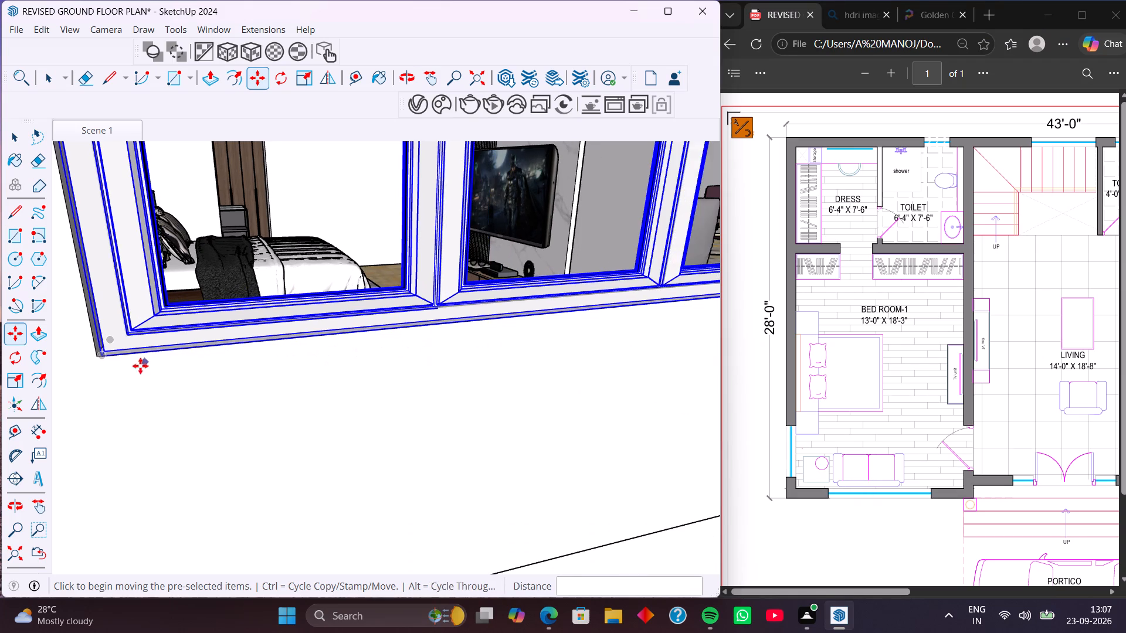
middle_click(140, 366)
scroll(140, 366, down, 2)
shift+middle_drag(140, 366, 232, 349)
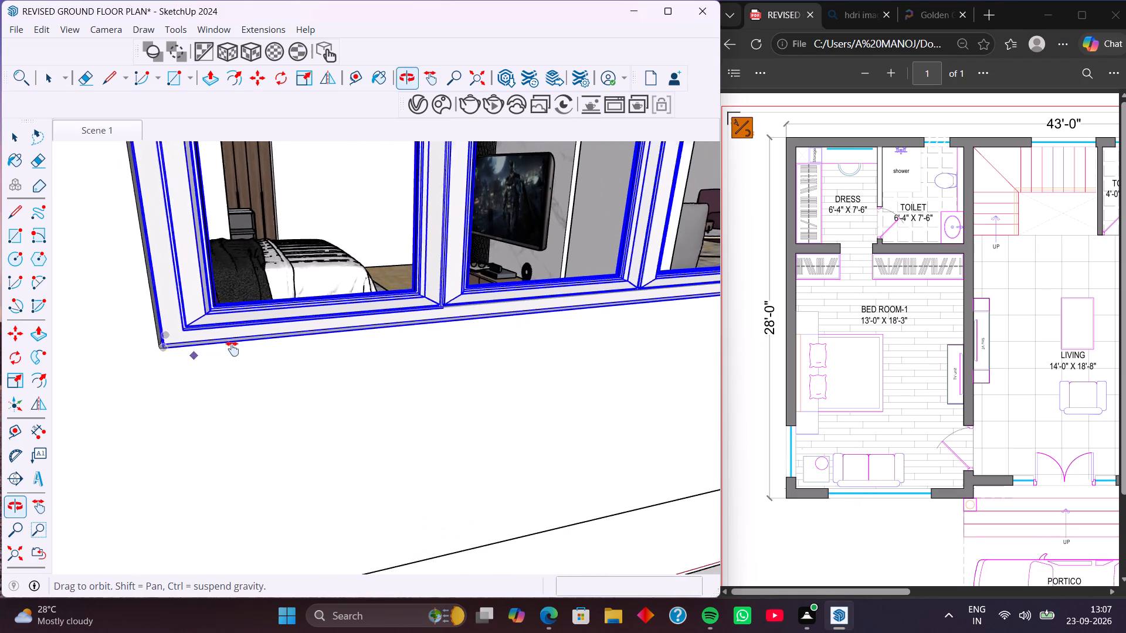
shift+middle_drag(232, 349, 242, 347)
scroll(209, 346, up, 9)
middle_drag(214, 343, 251, 337)
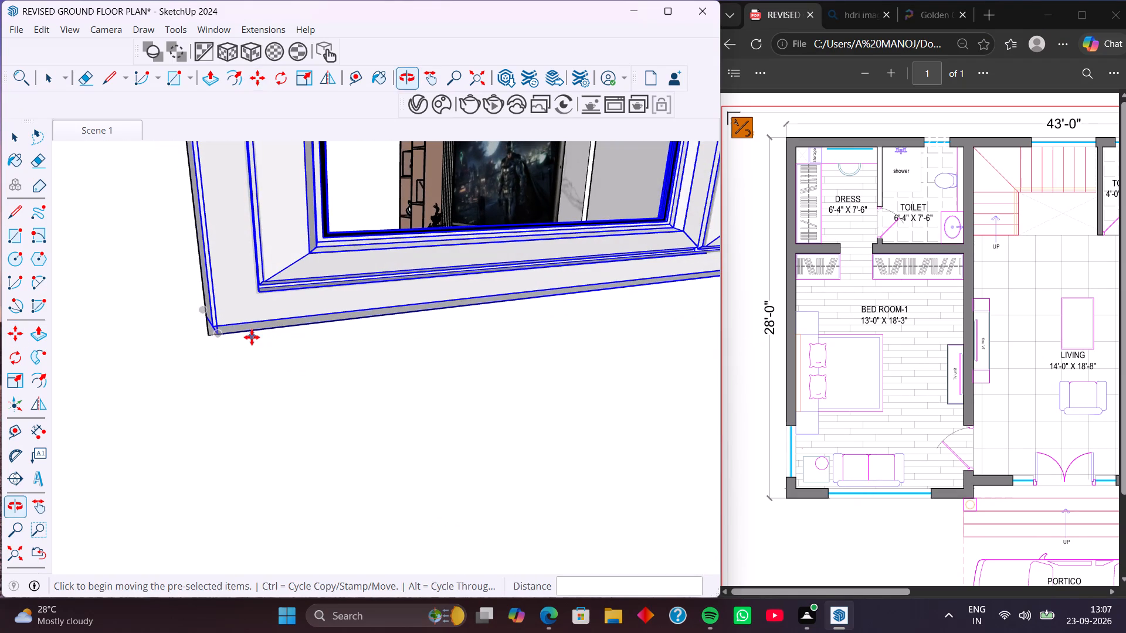
click(213, 327)
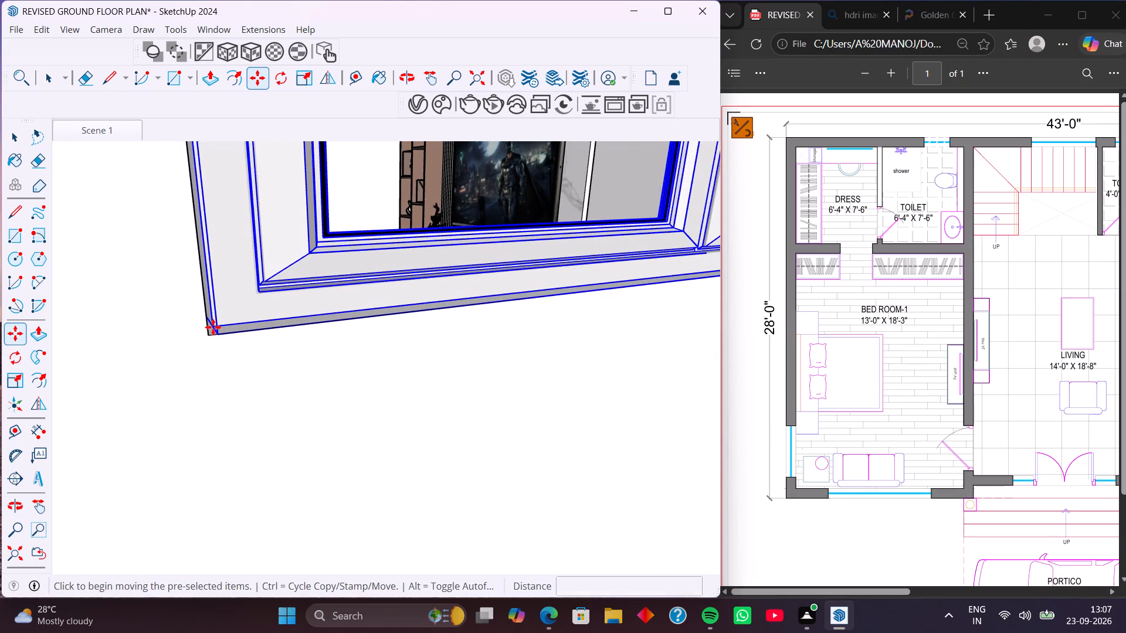
click(209, 332)
Scale the copied four-panel window by about 0.82 in red and 0.71 in green to fit the bedroom front opening, and deselect it.
middle_drag(250, 352, 199, 402)
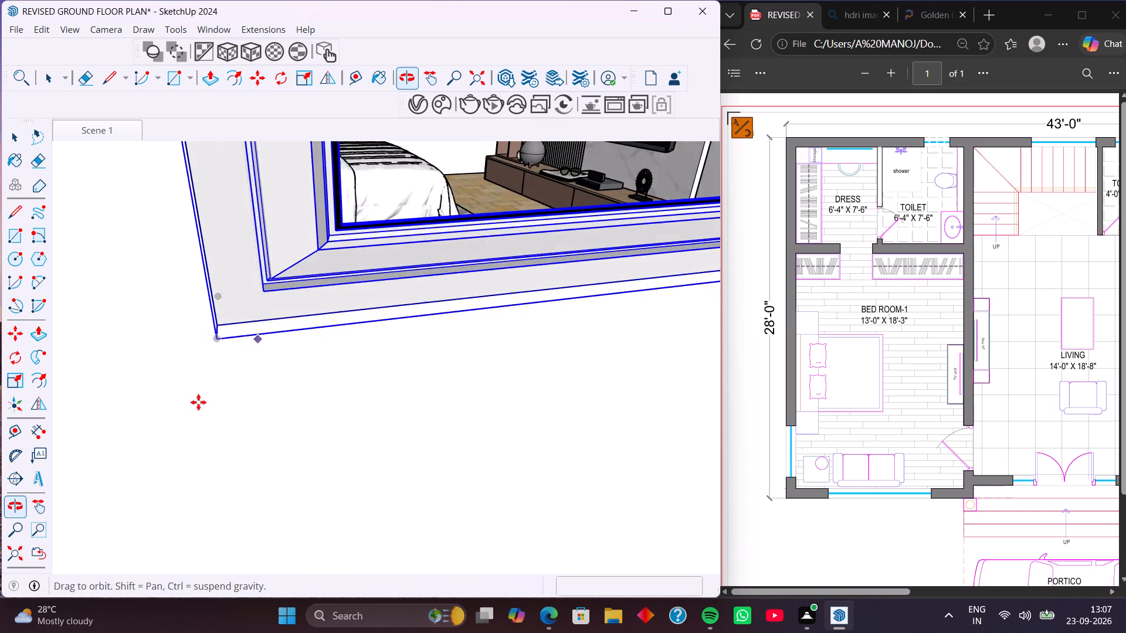
scroll(198, 394, down, 20)
scroll(198, 394, down, 2)
middle_drag(452, 356, 389, 337)
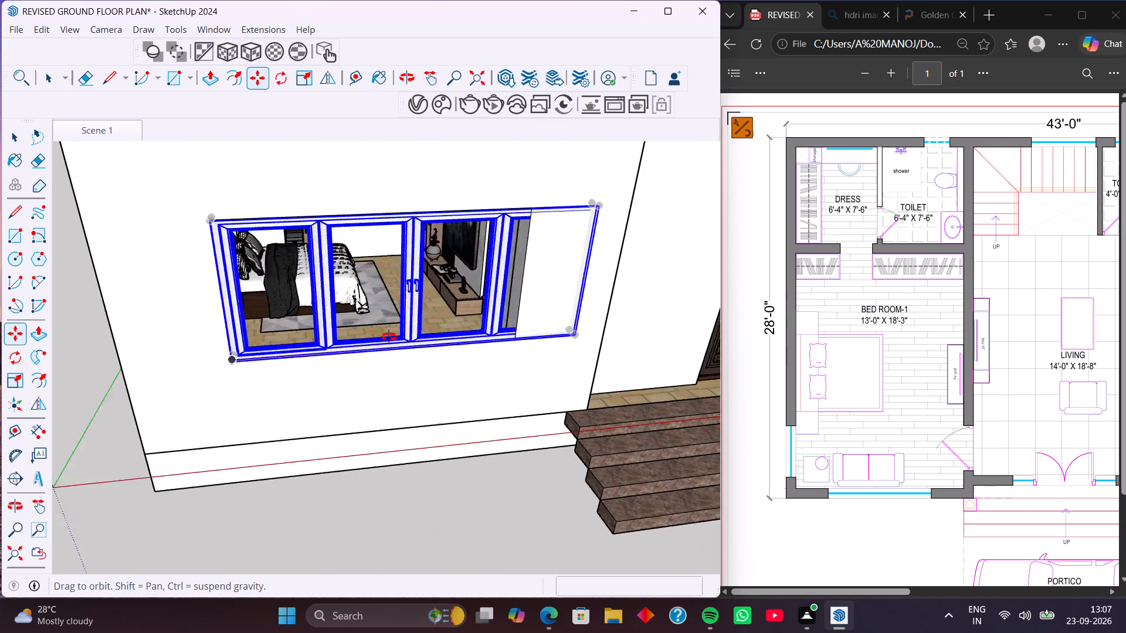
middle_drag(389, 337, 321, 325)
key(s)
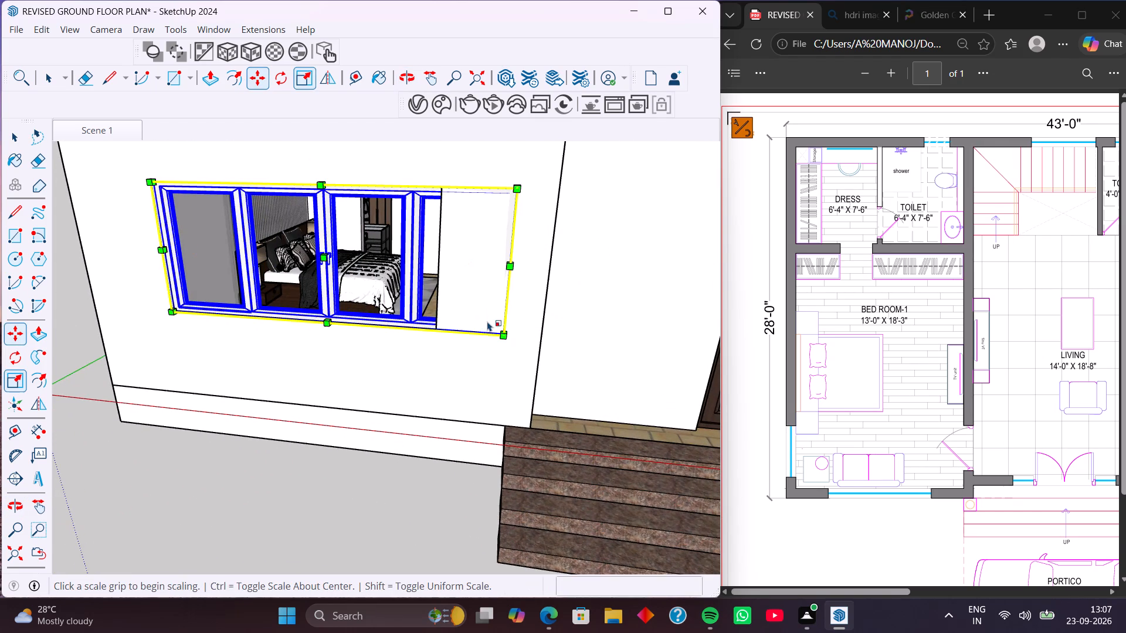
click(513, 267)
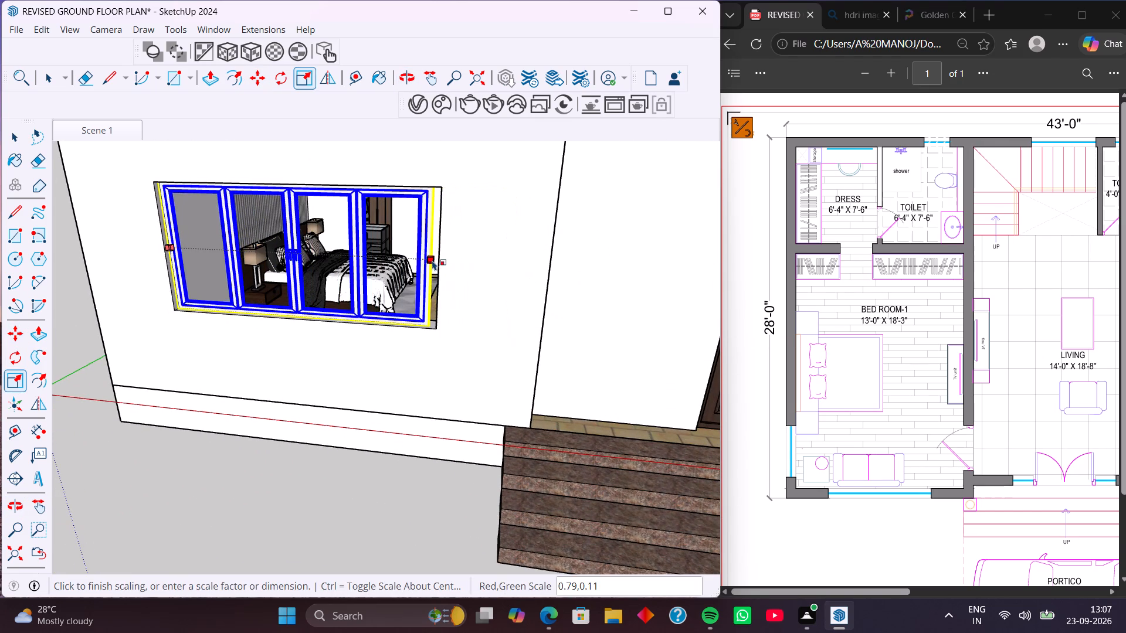
click(437, 261)
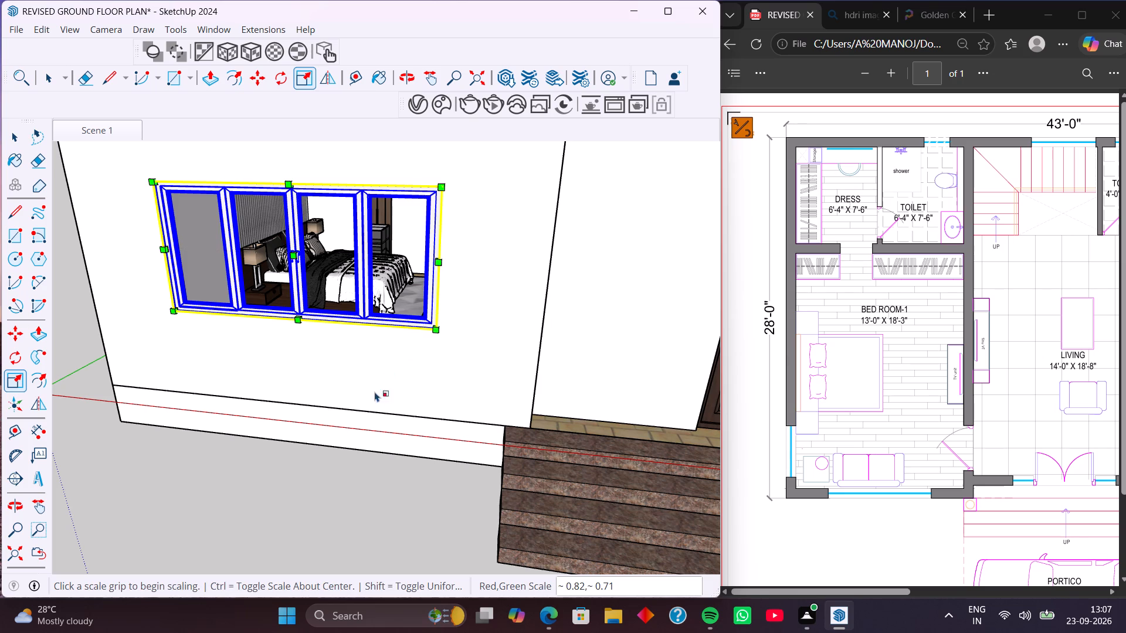
key(space)
click(371, 481)
scroll(364, 424, down, 7)
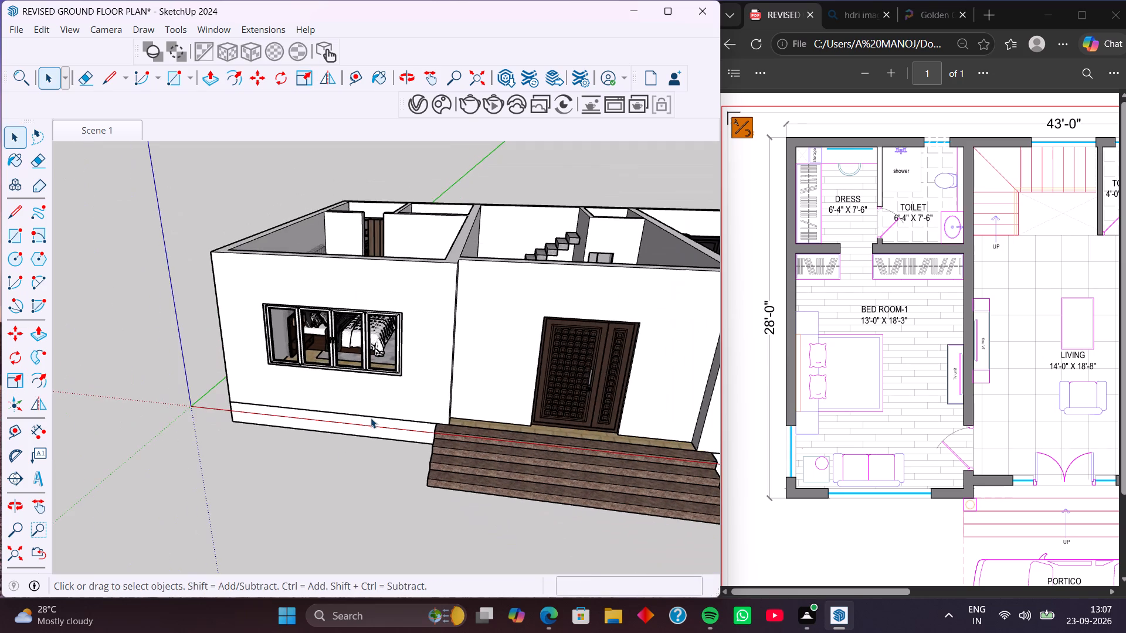
Place vertical guides on the entrance wall 2' outward from each side edge of the main door.
middle_drag(371, 418, 433, 410)
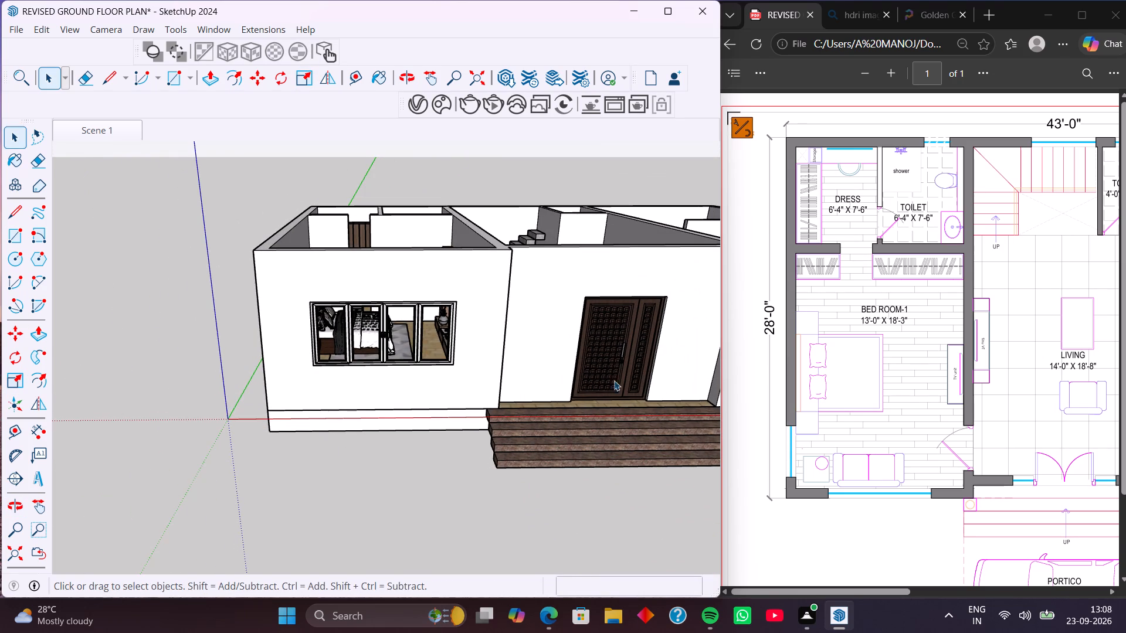
middle_drag(609, 376, 439, 366)
middle_drag(494, 369, 466, 366)
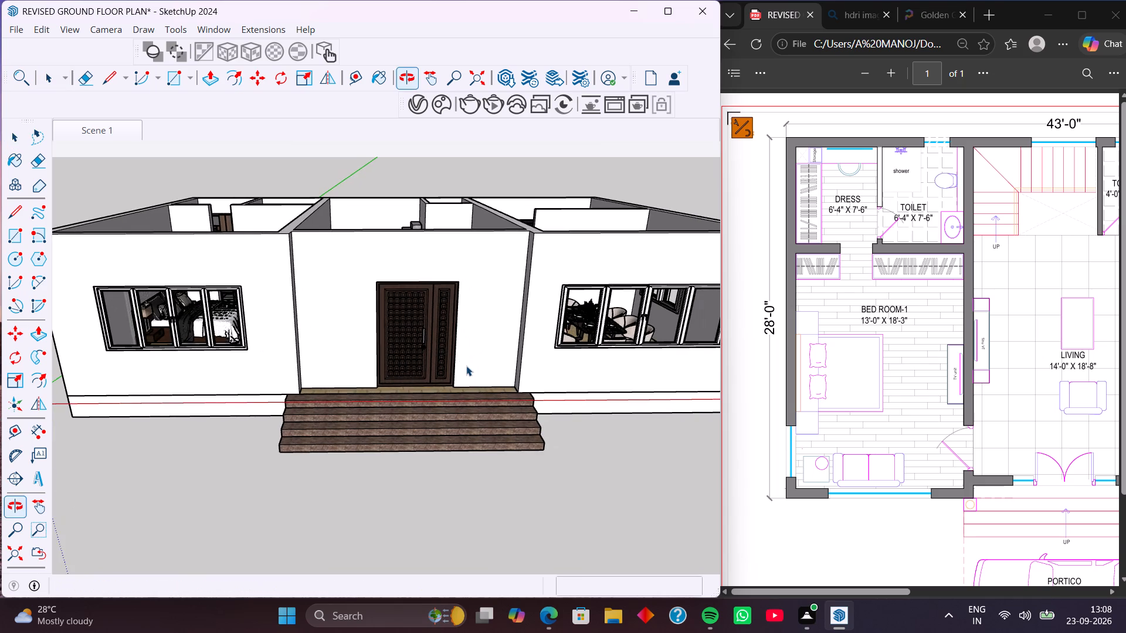
scroll(466, 366, up, 3)
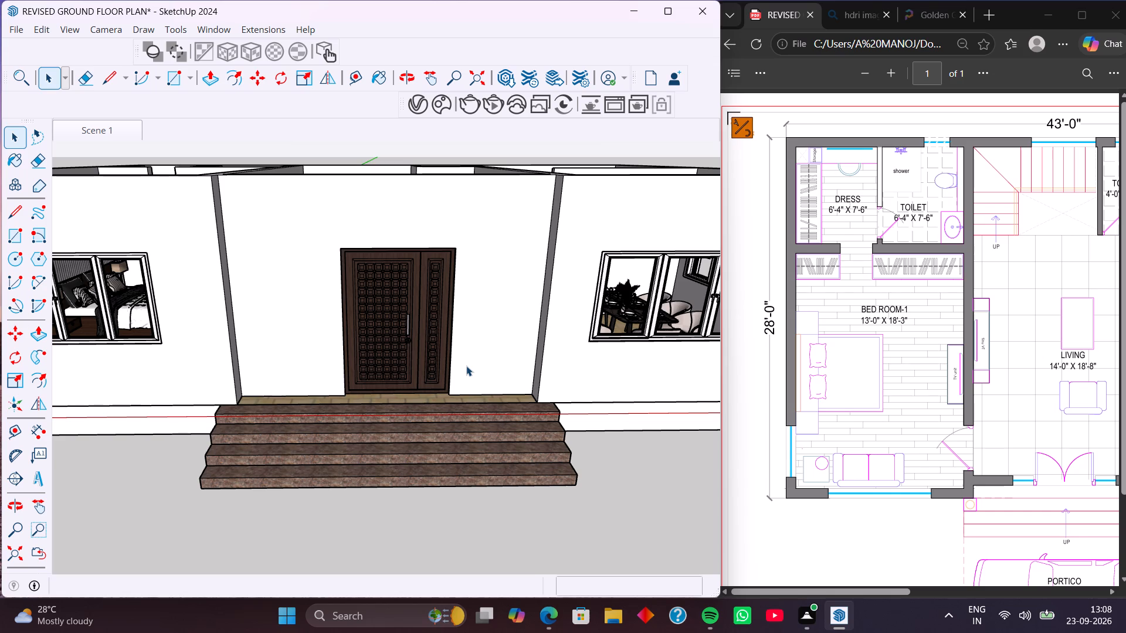
middle_drag(466, 366, 415, 360)
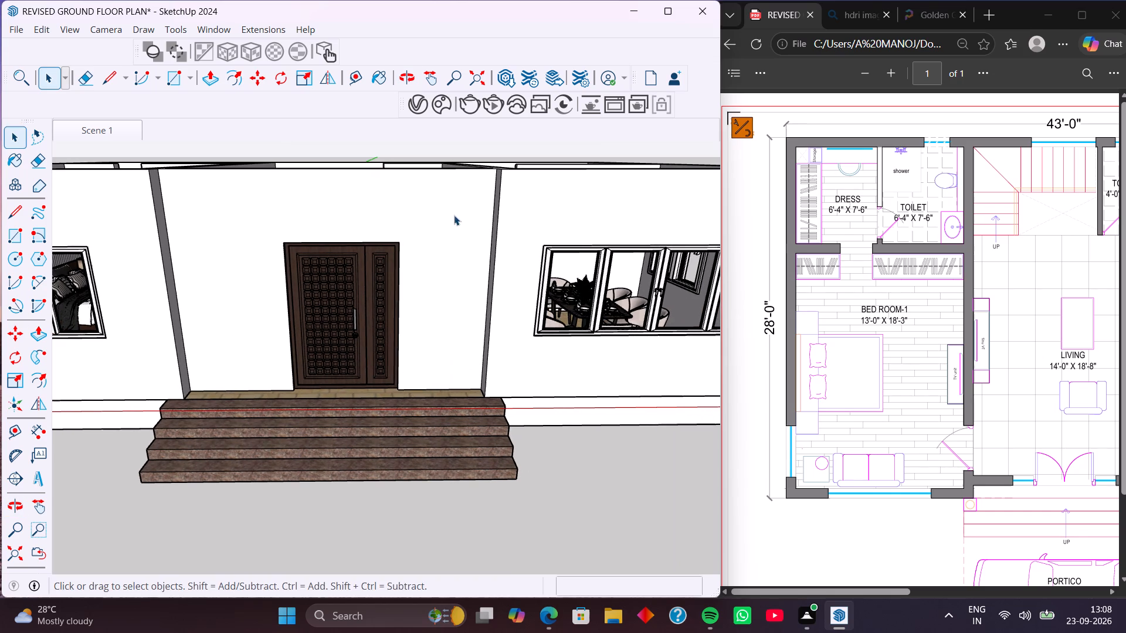
click(354, 71)
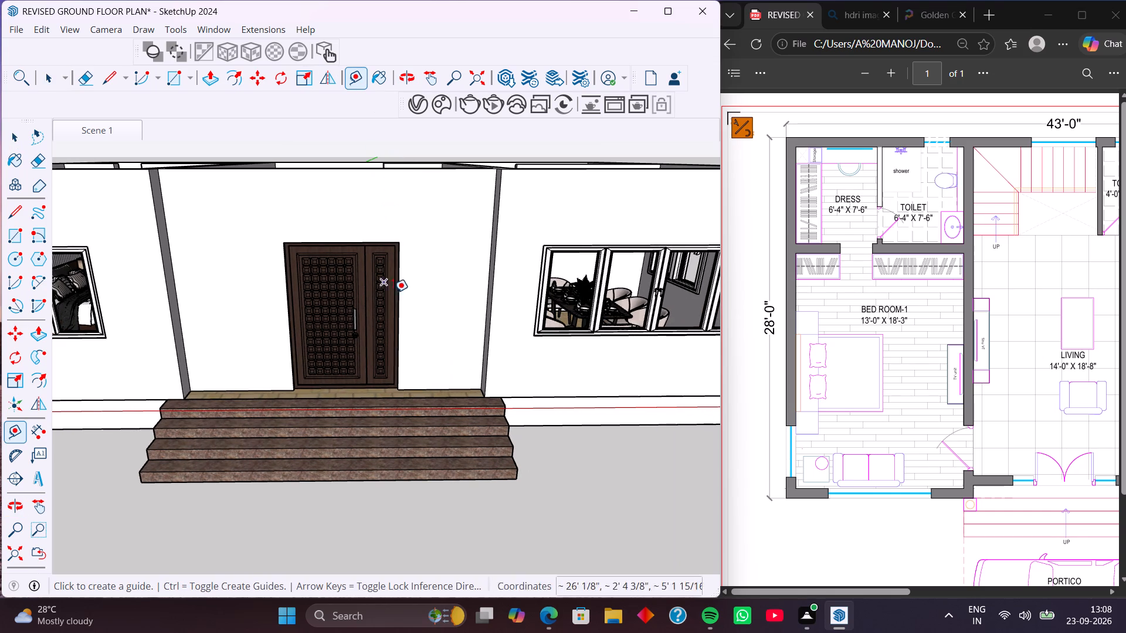
click(402, 308)
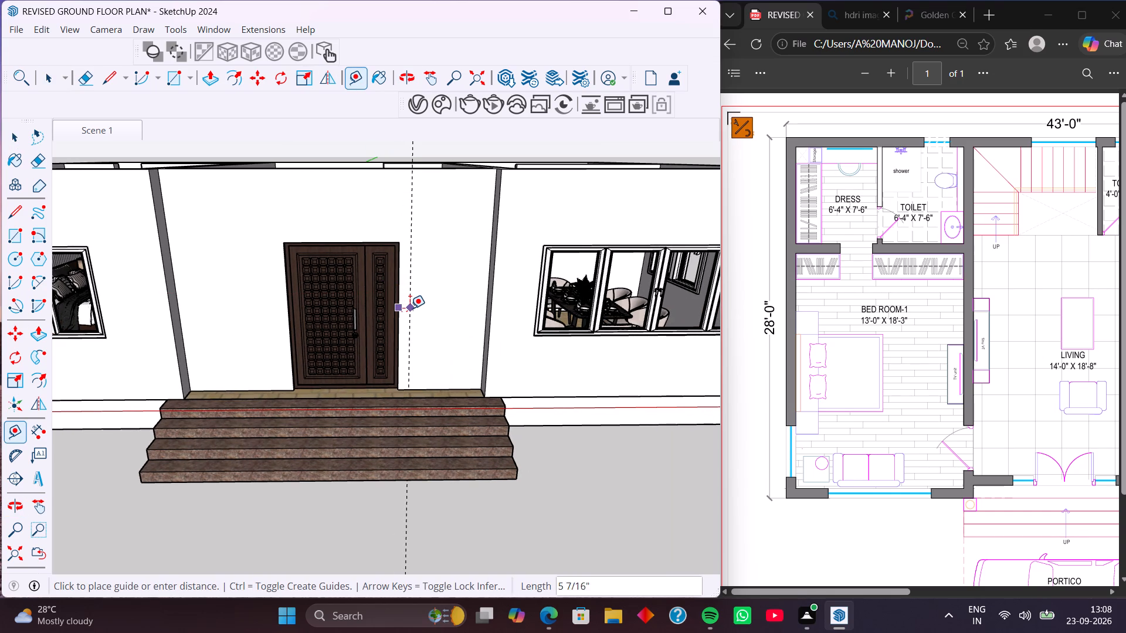
text(2')
key(Return)
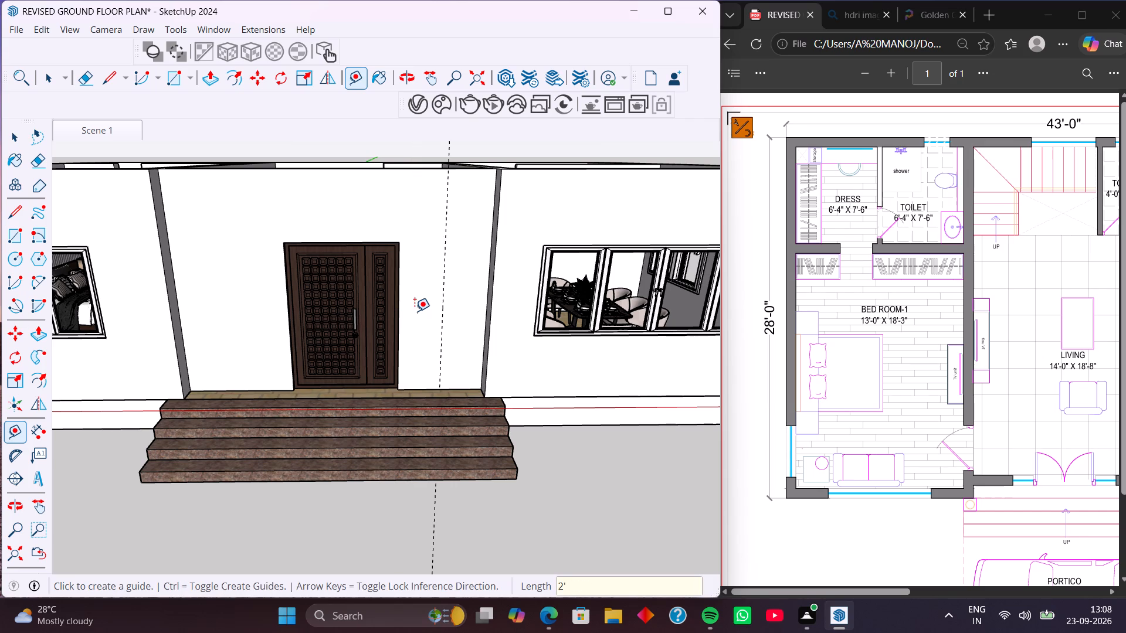
click(284, 287)
click(240, 326)
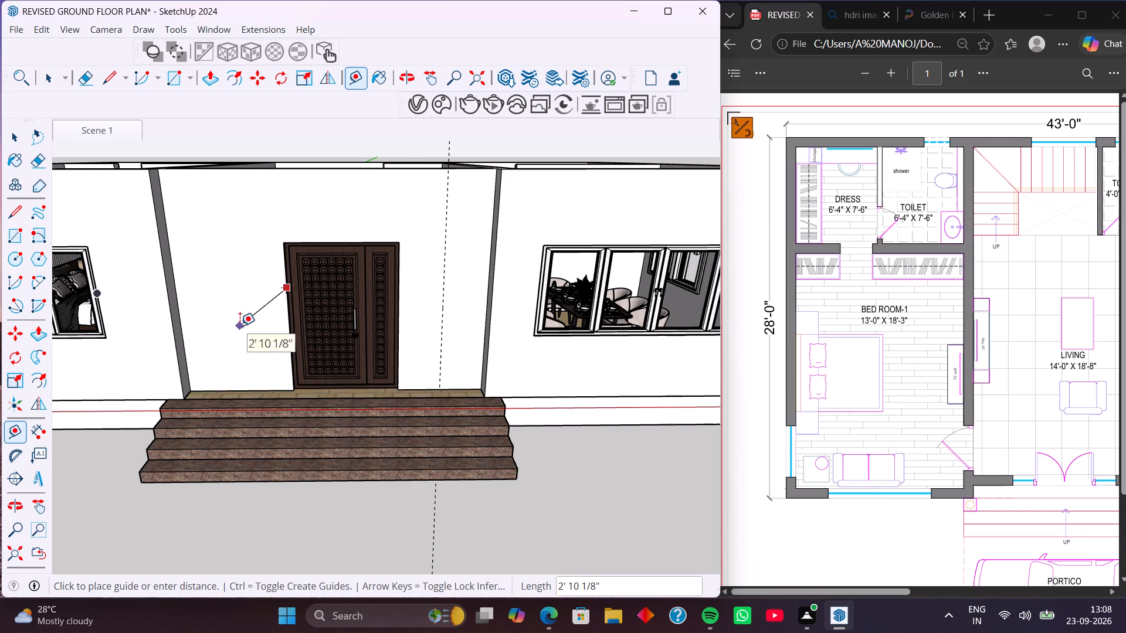
click(289, 368)
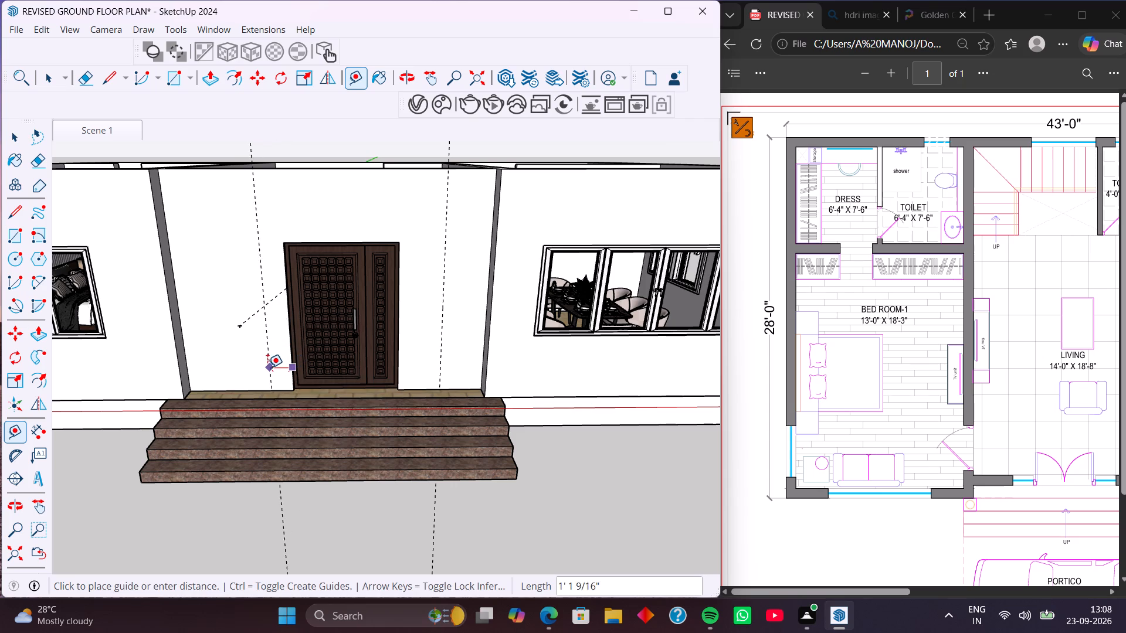
text(2')
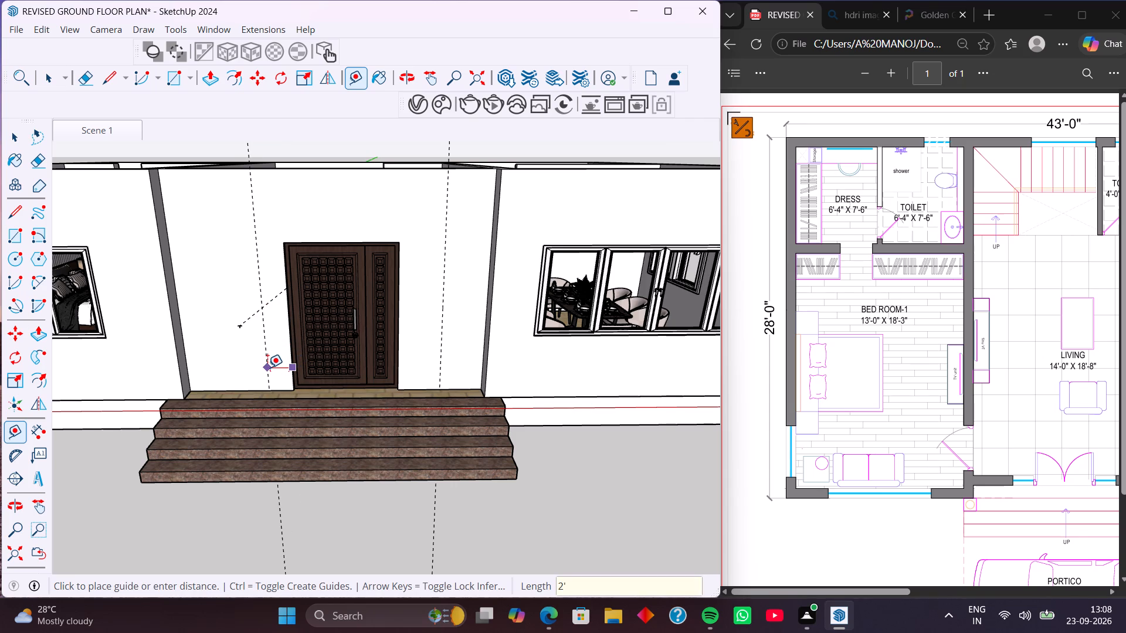
key(Return)
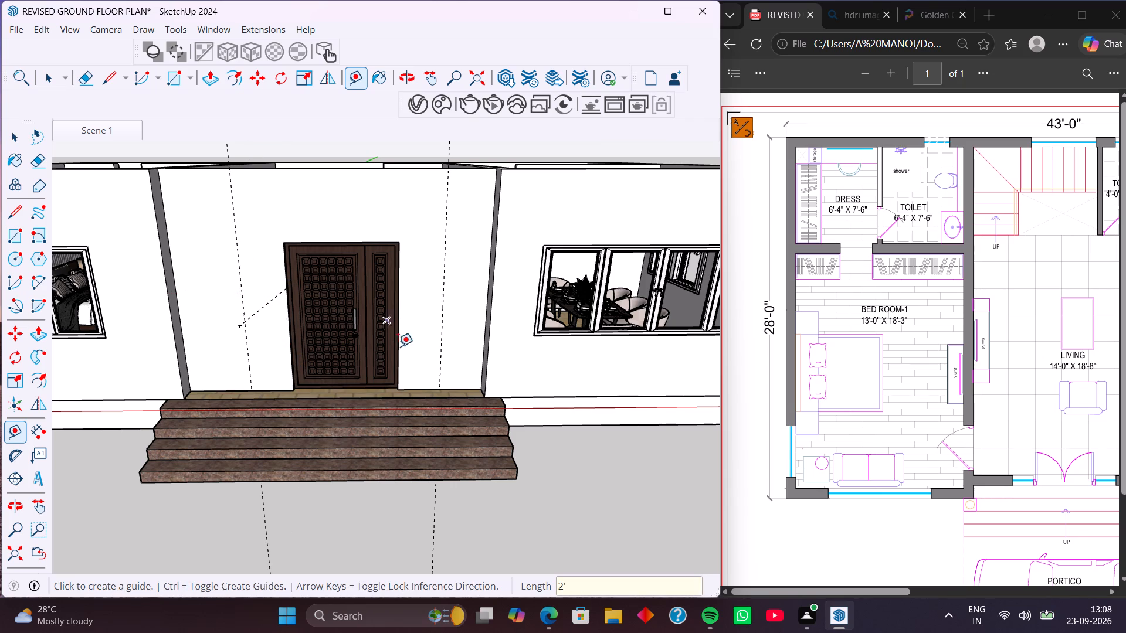
Place a horizontal guide on the entrance wall 7' above its bottom edge.
click(425, 386)
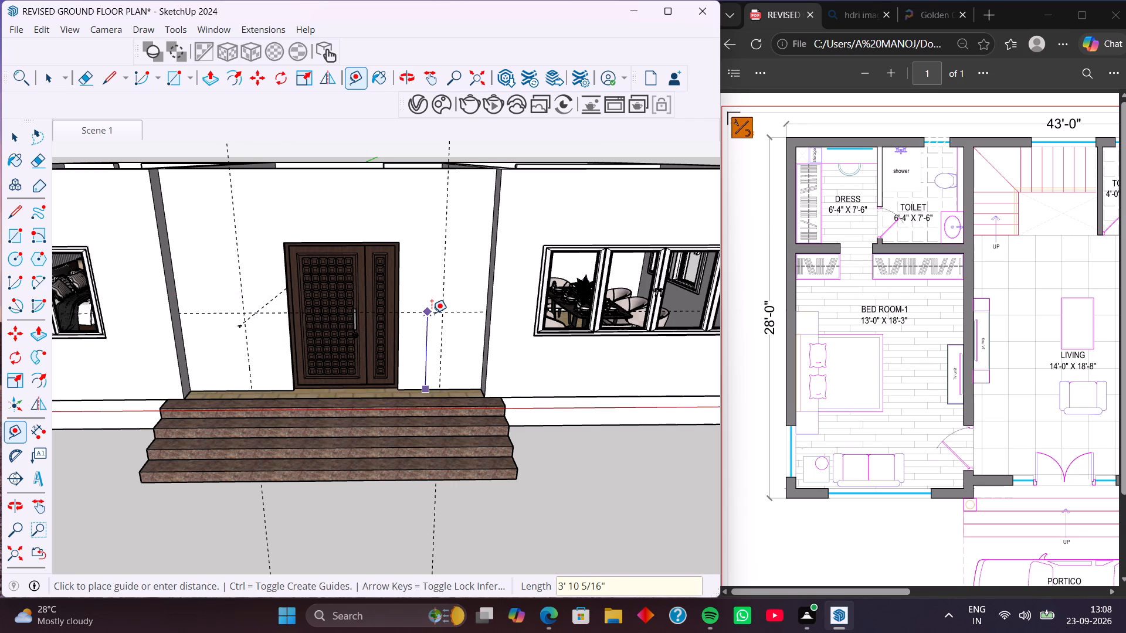
key(7)
key(apostrophe)
key(Return)
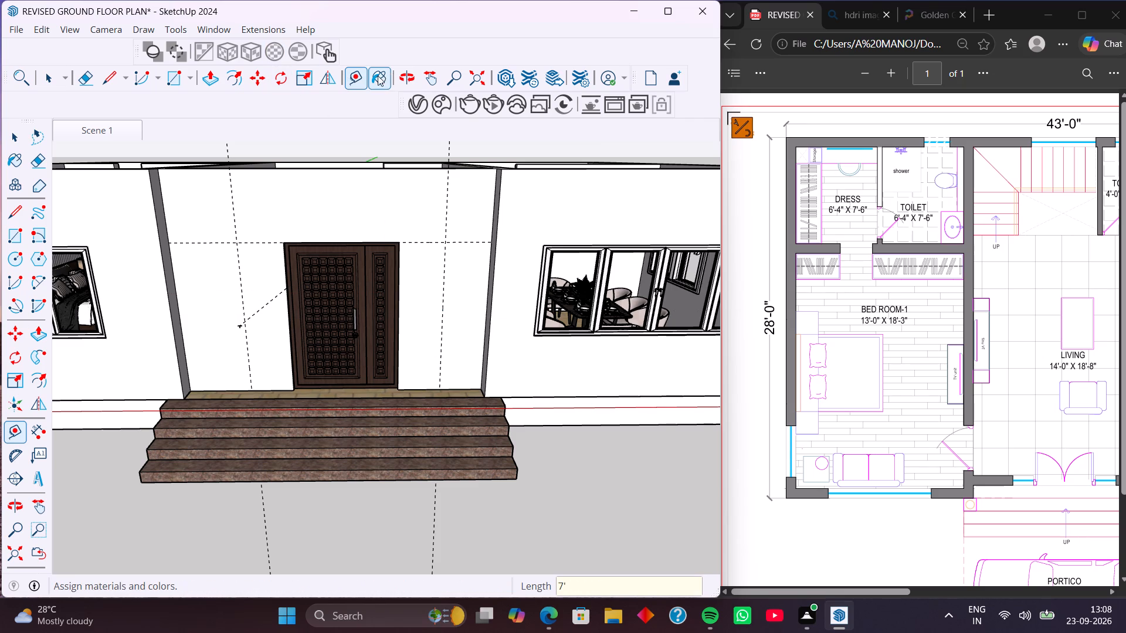
Open the wall group and draw a 2' by 7' rectangle on each side of the main door, following the guides.
click(173, 78)
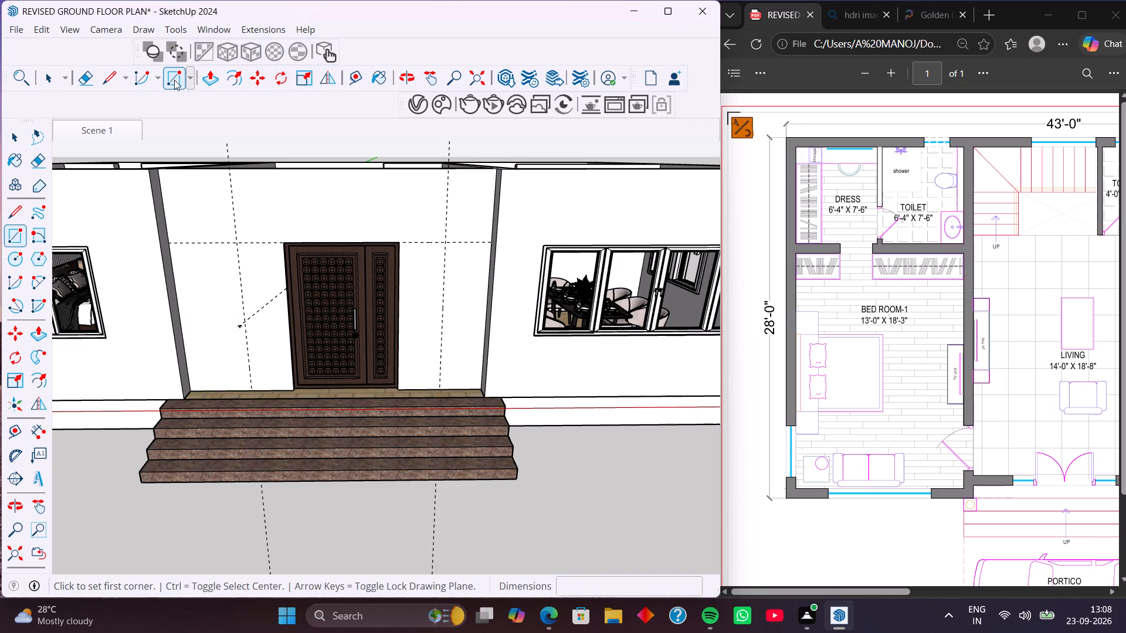
key(space)
double_click(328, 195)
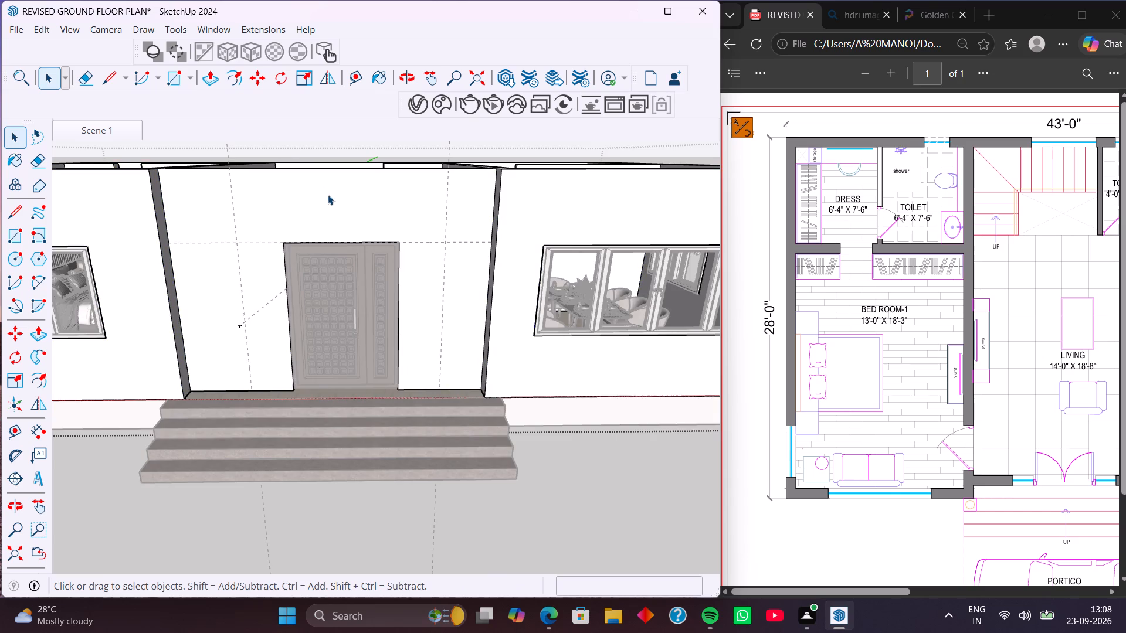
click(338, 204)
click(182, 81)
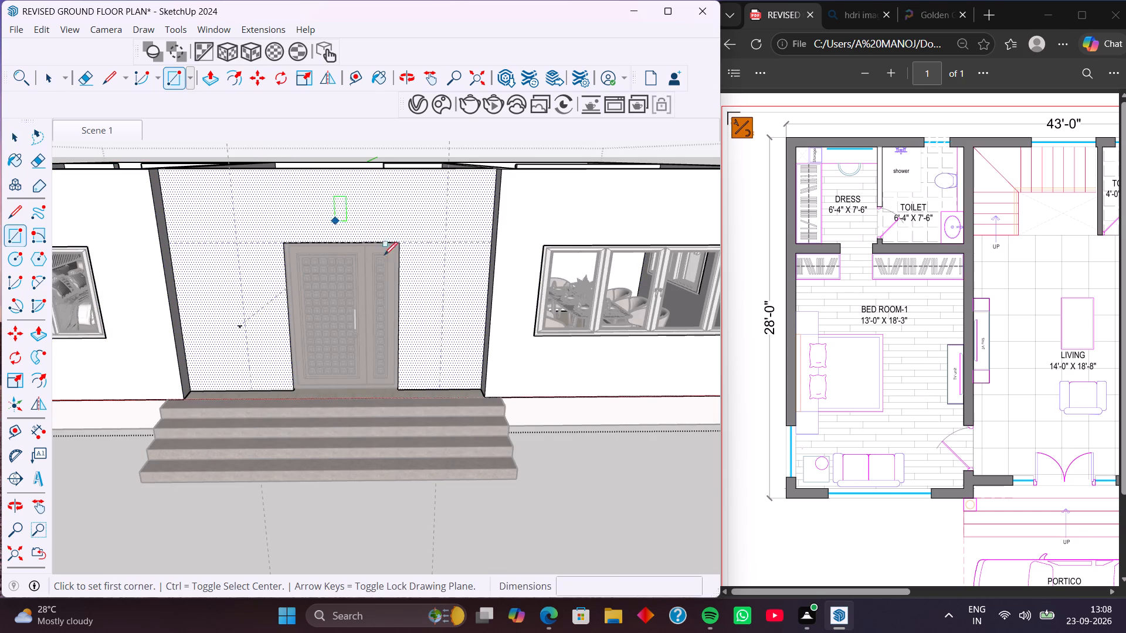
click(399, 244)
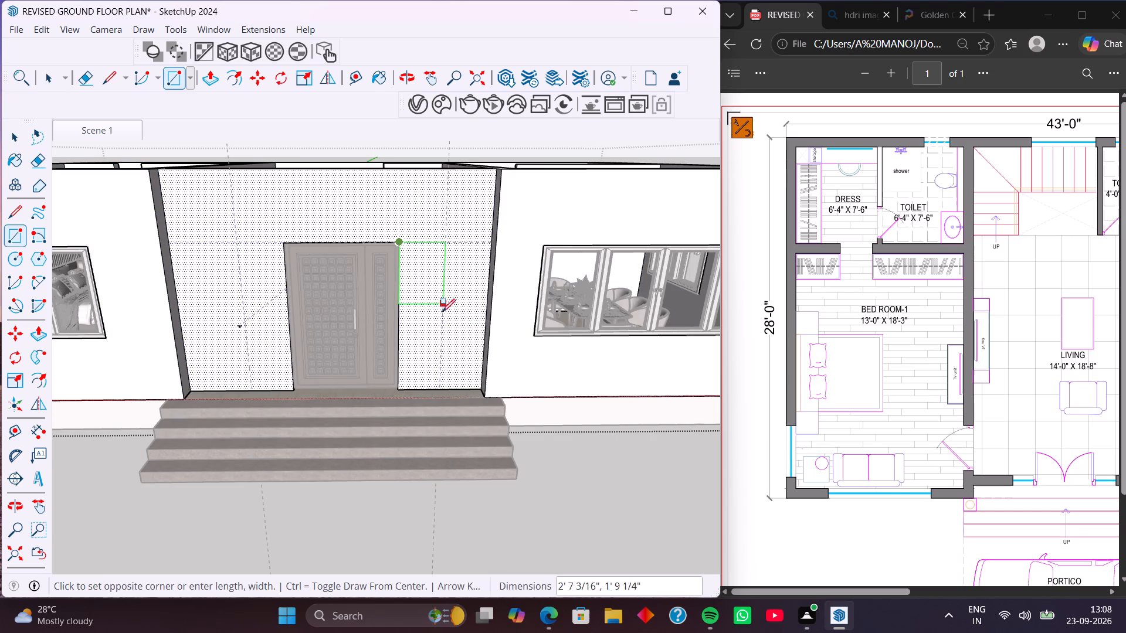
click(440, 390)
click(282, 247)
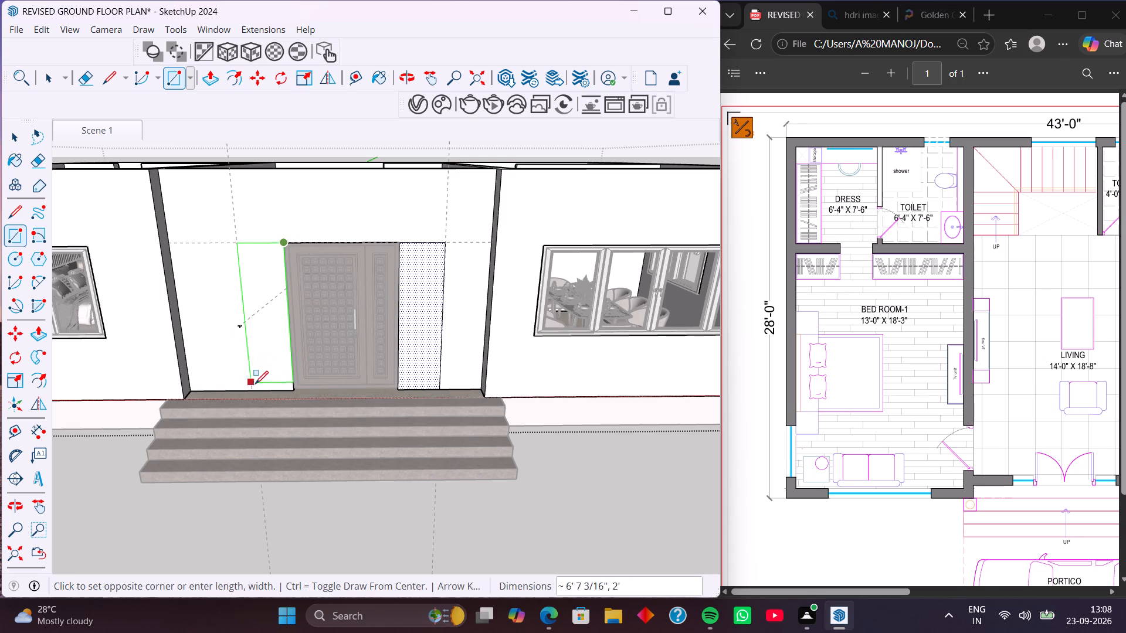
scroll(253, 392, up, 2)
middle_drag(253, 392, 306, 382)
scroll(306, 382, up, 4)
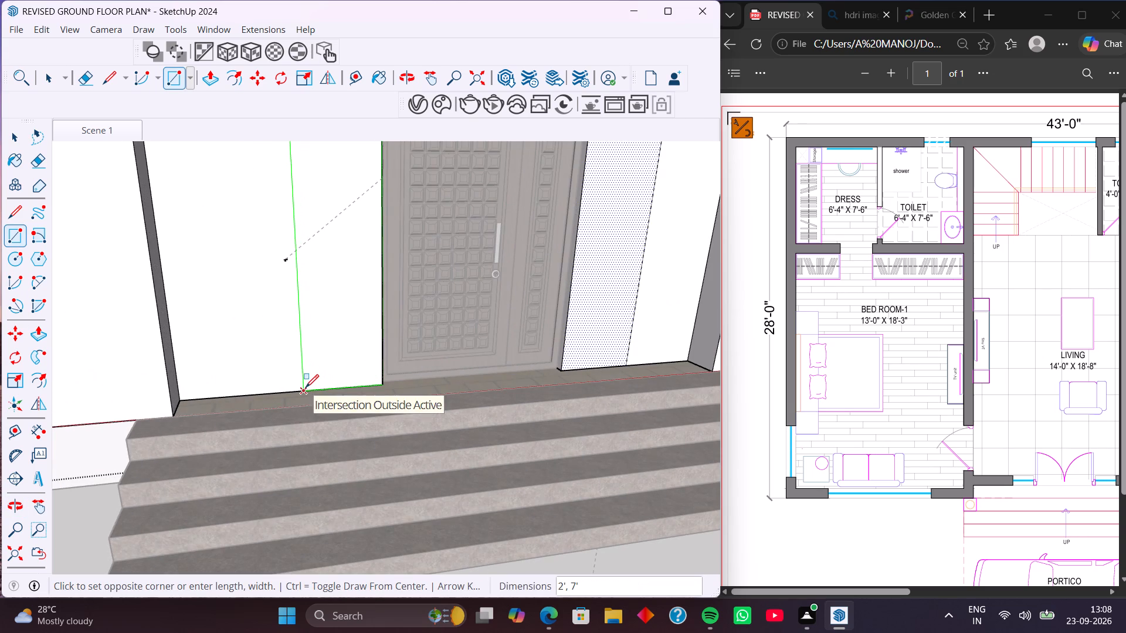
click(306, 387)
scroll(324, 349, down, 9)
middle_drag(328, 336, 278, 345)
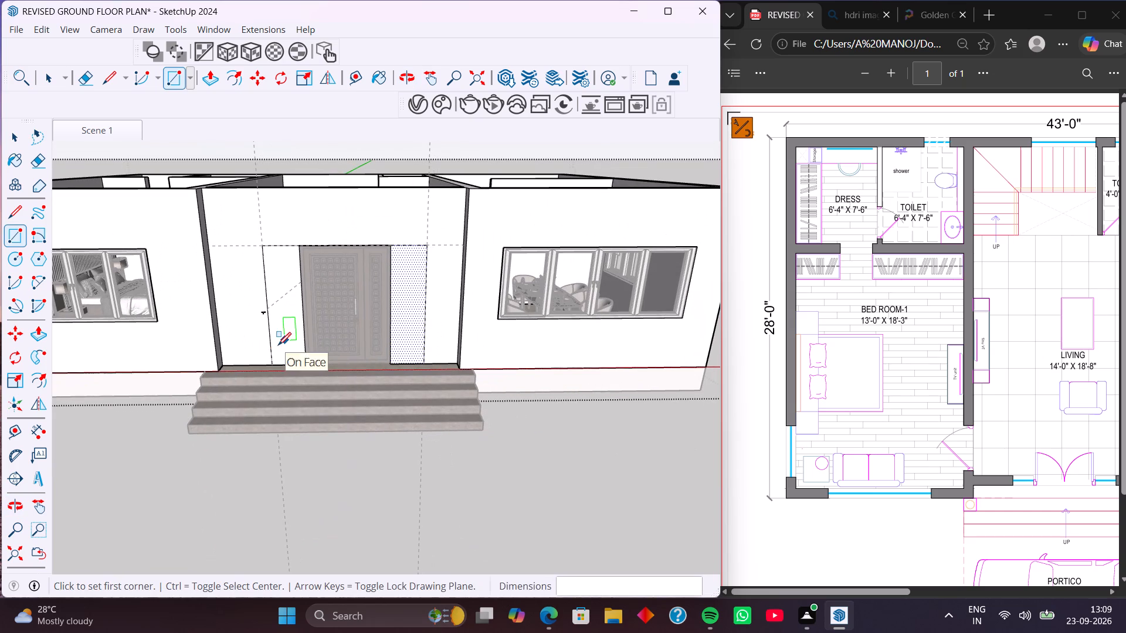
Push both rectangles beside the main door 9" through the wall to cut sidelight openings, and close the wall group.
key(p)
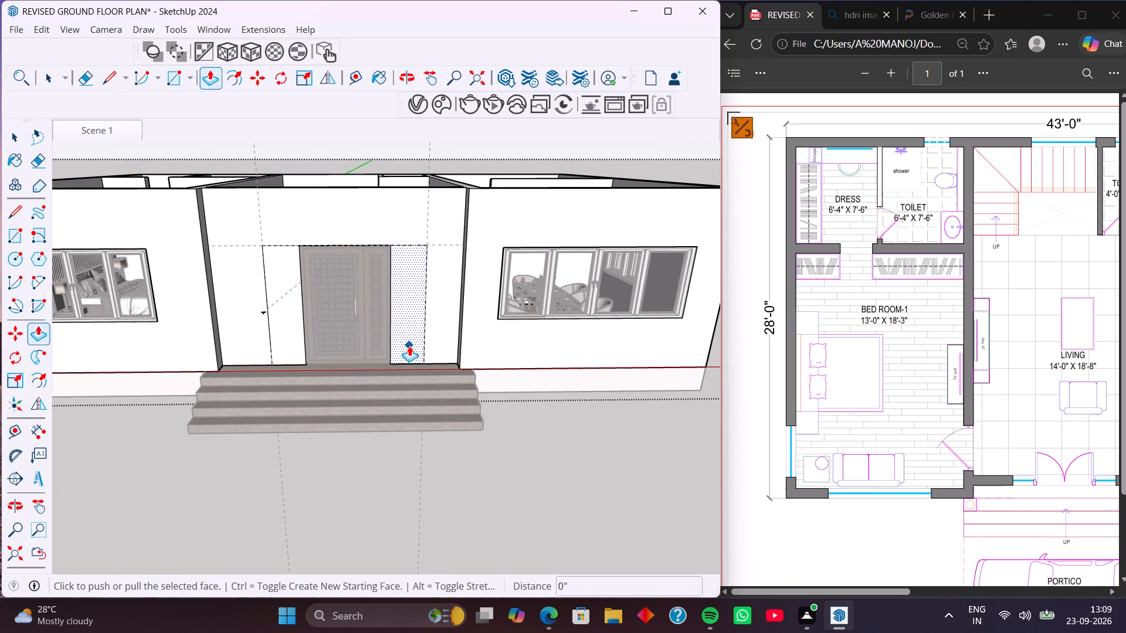
click(413, 341)
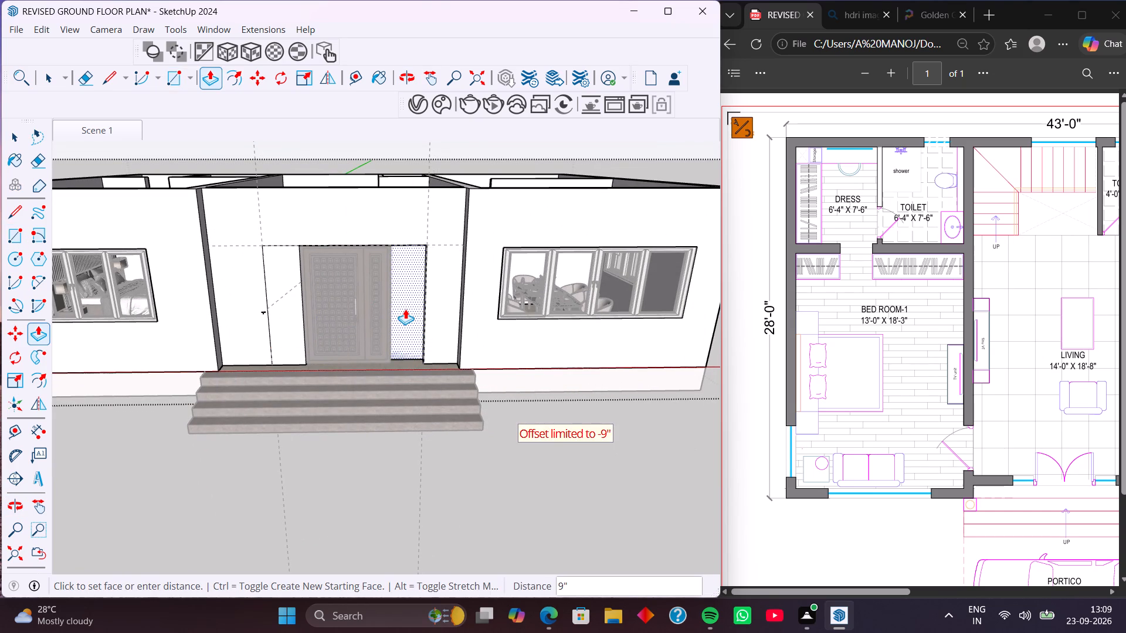
click(405, 309)
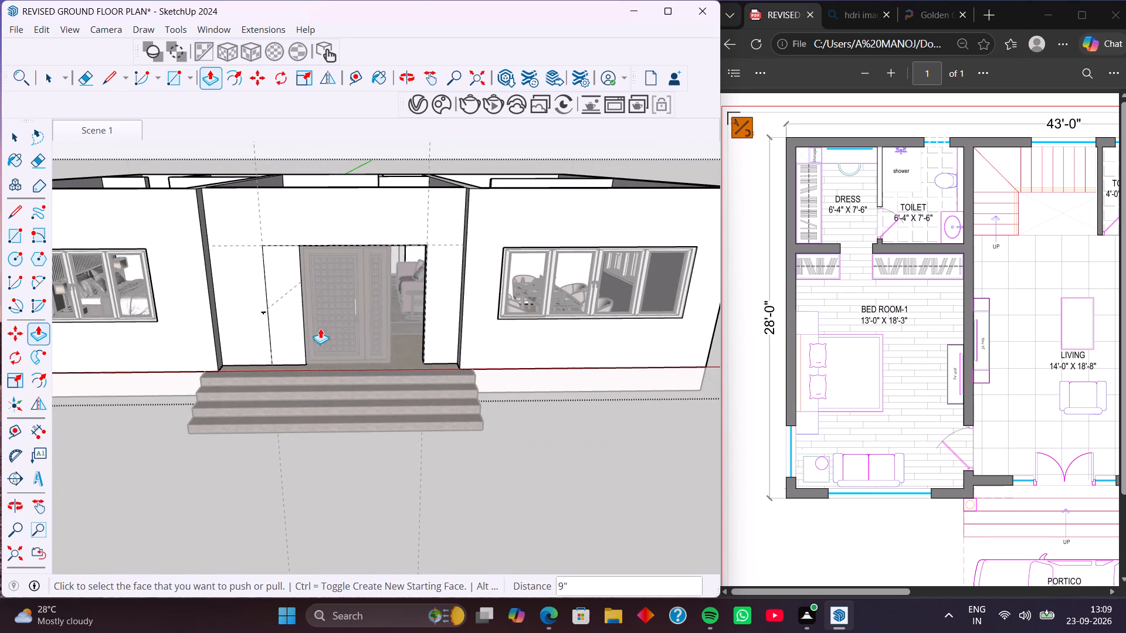
click(286, 335)
click(290, 303)
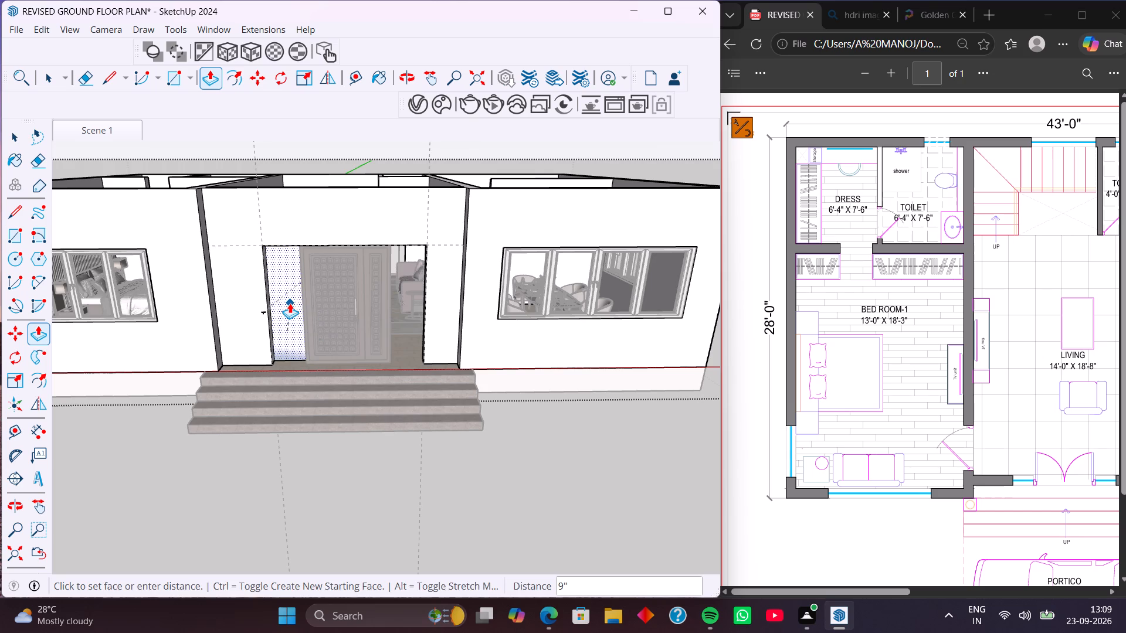
middle_drag(306, 310, 375, 299)
middle_drag(378, 309, 329, 318)
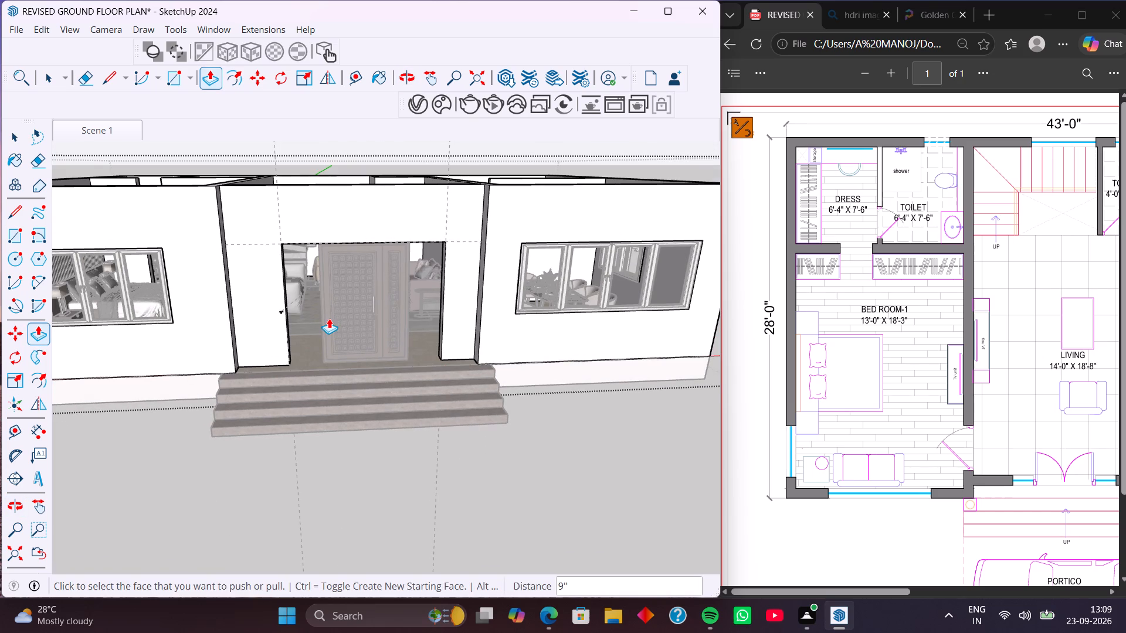
key(space)
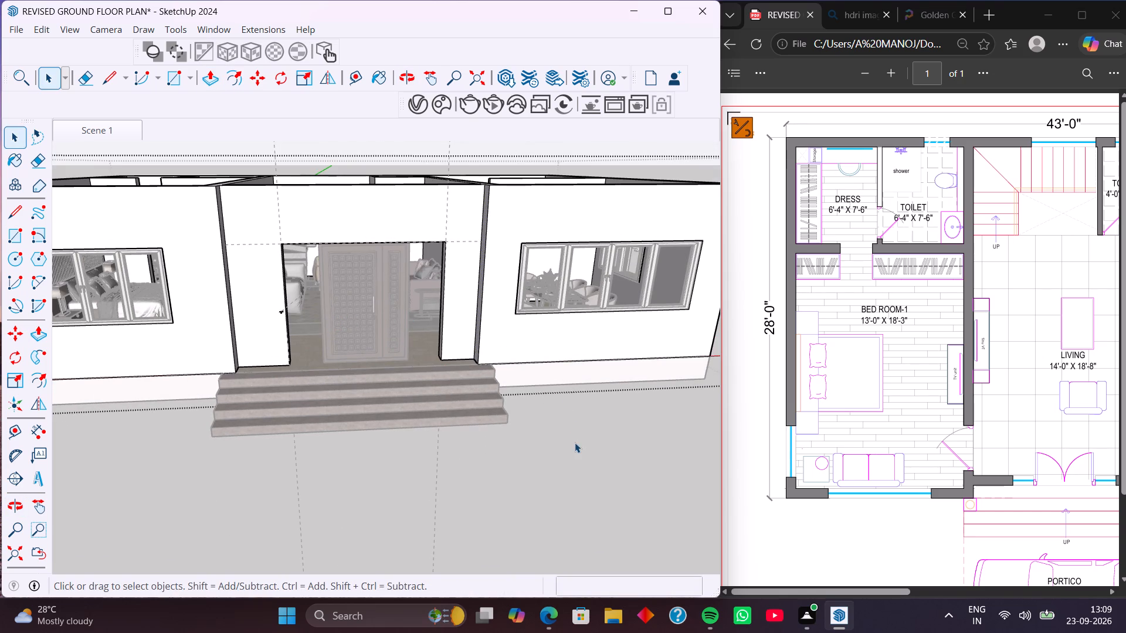
click(575, 443)
scroll(376, 350, down, 3)
middle_drag(385, 365, 394, 345)
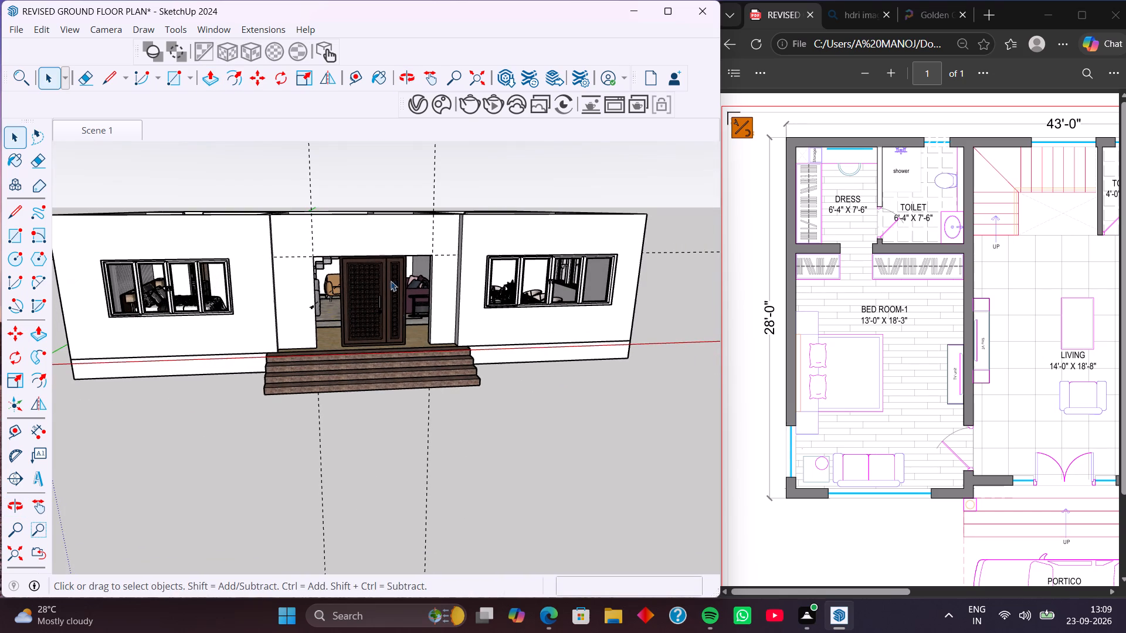
Delete all guides from the model.
click(43, 28)
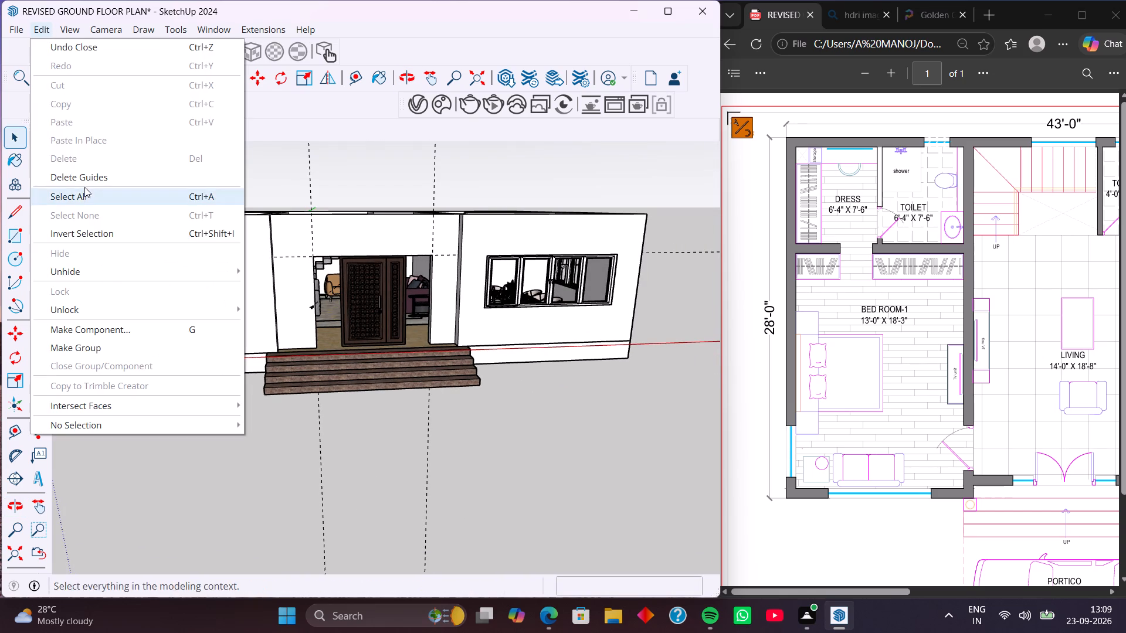
click(90, 181)
Open 3D Warehouse and search the models for "main window".
middle_drag(416, 336, 416, 347)
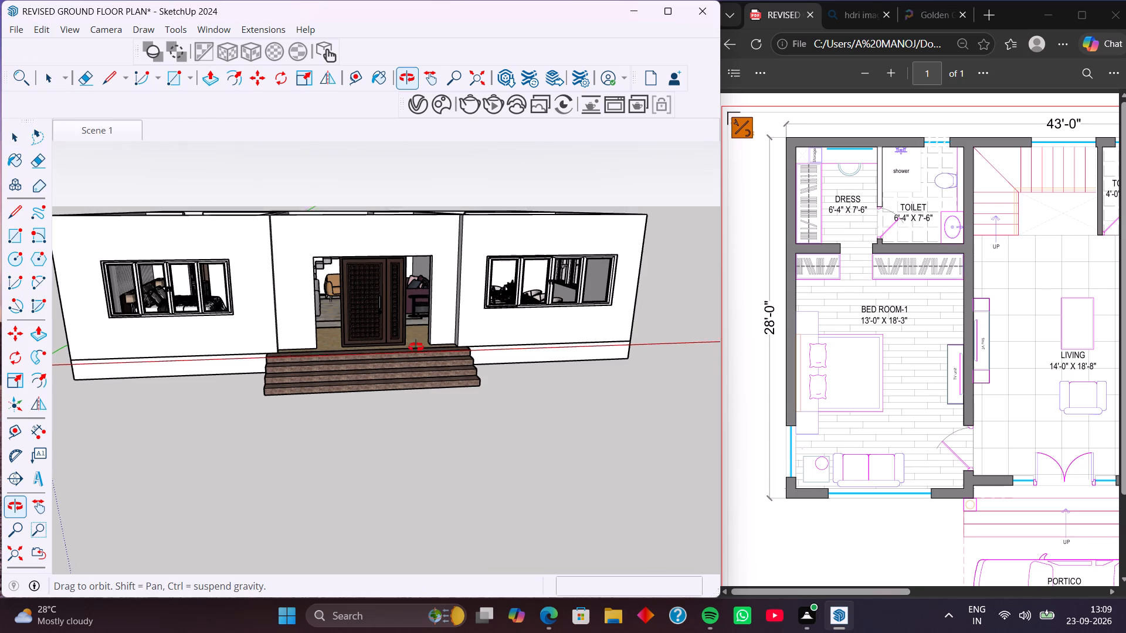
middle_drag(416, 347, 413, 358)
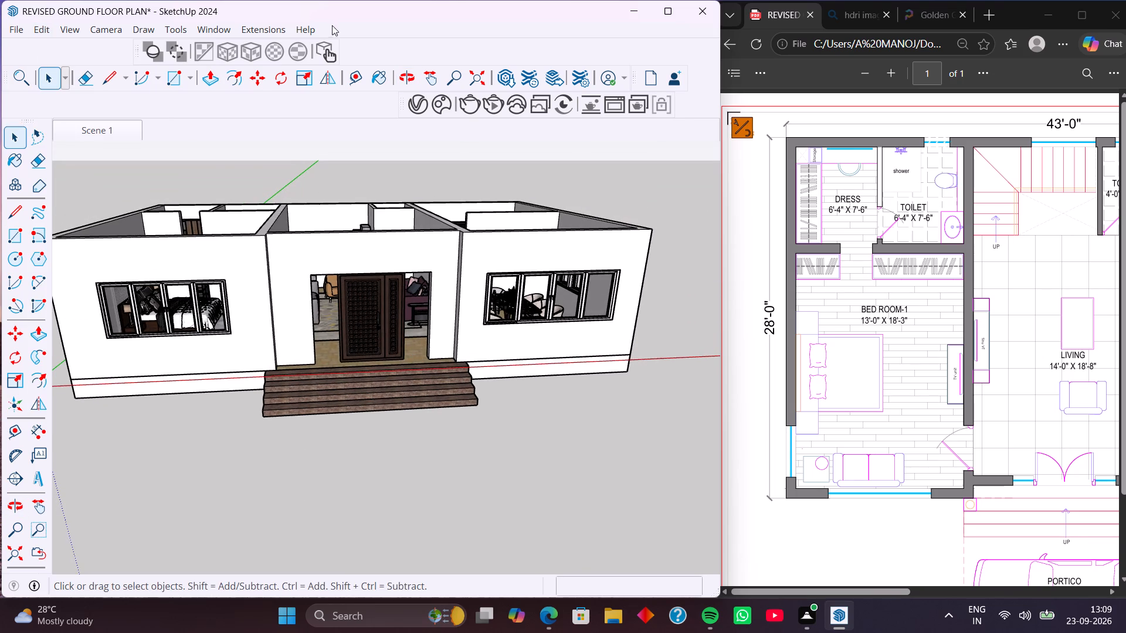
click(217, 31)
click(269, 142)
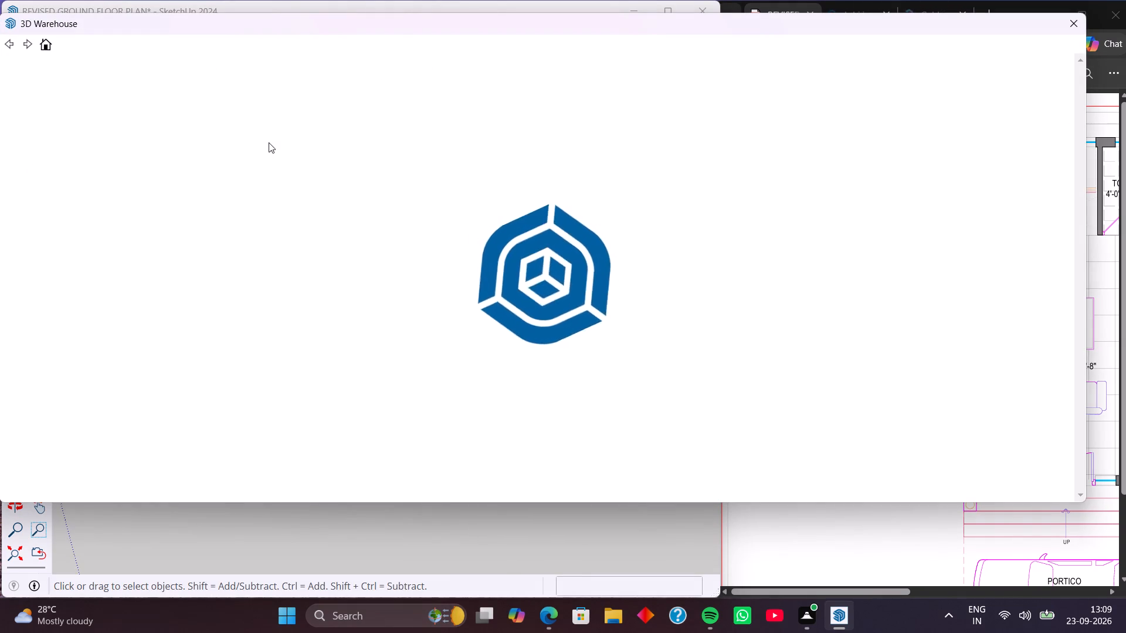
click(476, 85)
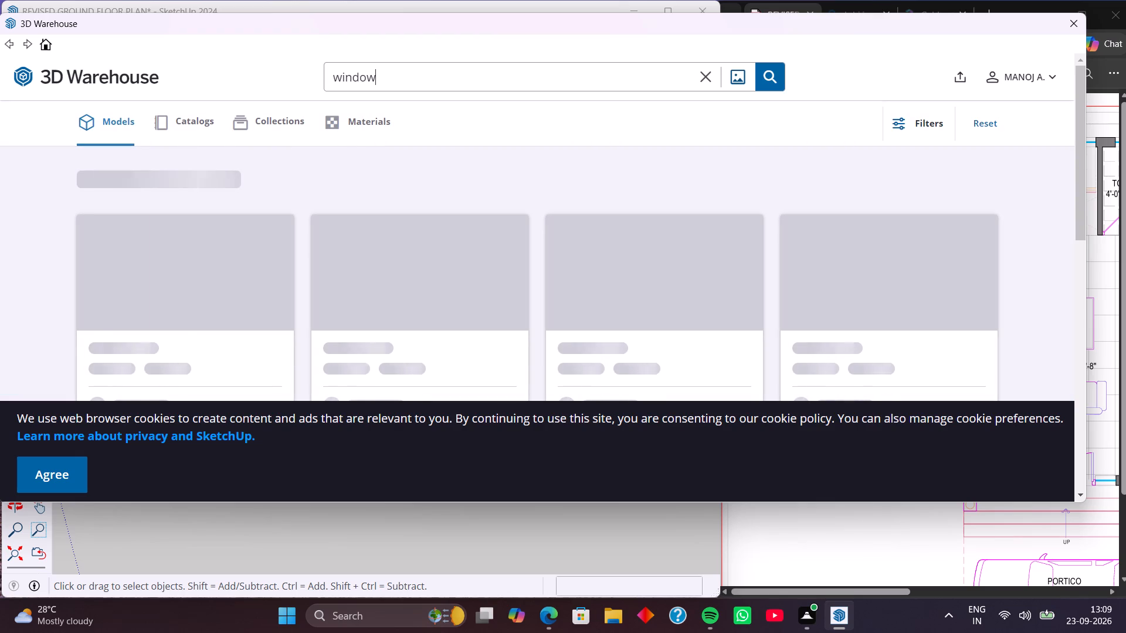
key(BackSpace)
key(BackSpace)
key(BackSpace)
key(BackSpace)
key(BackSpace)
key(BackSpace)
key(BackSpace)
key(BackSpace)
key(BackSpace)
key(BackSpace)
key(BackSpace)
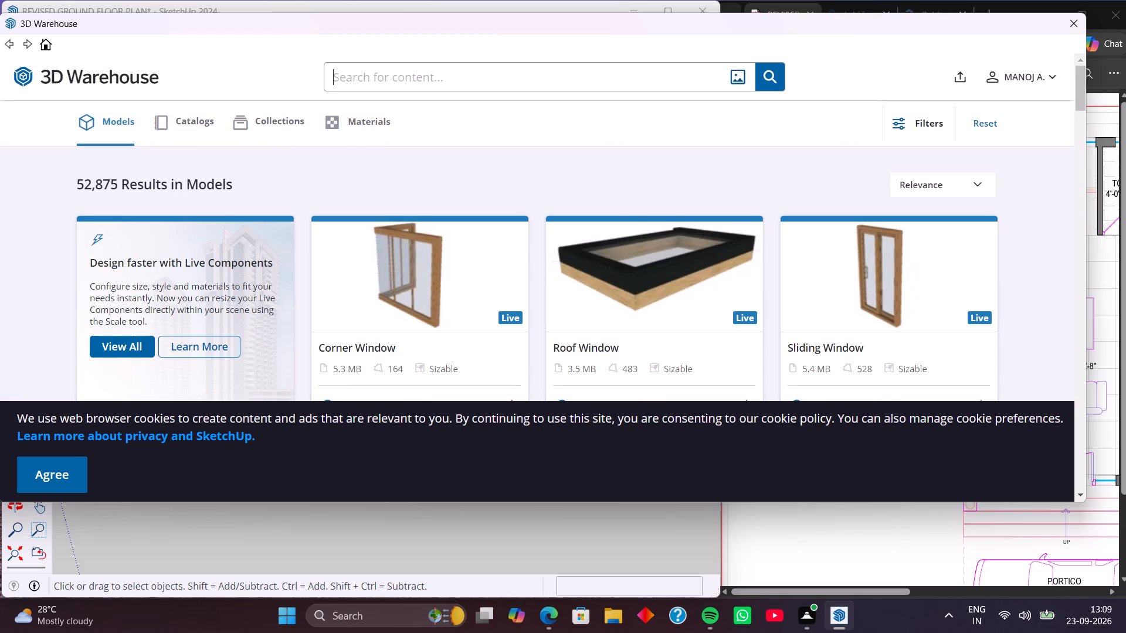
key(m)
text(ain)
key(space)
text(wi)
key(space)
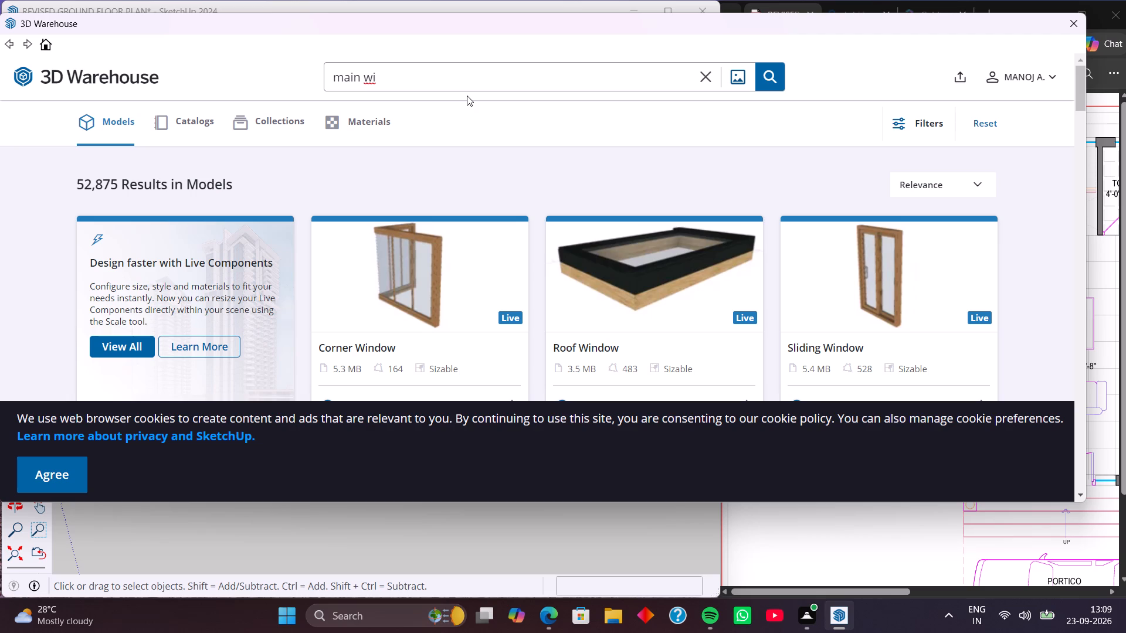
key(BackSpace)
text(ndo)
key(w)
key(Return)
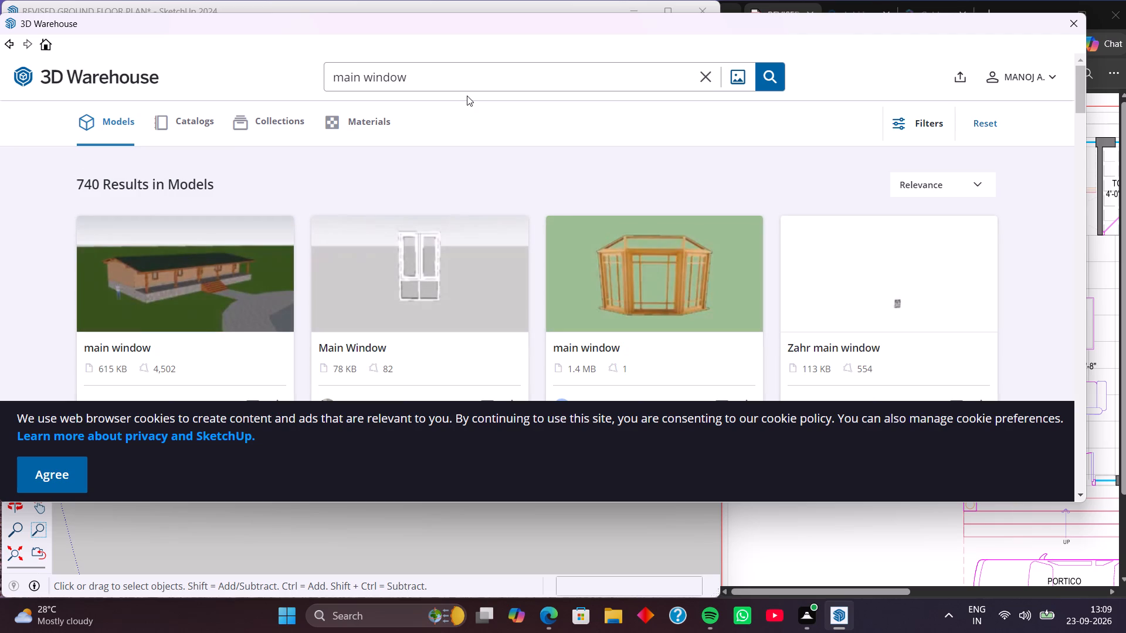
Look through the "main window" models for one that suits the openings beside the main door.
scroll(473, 252, down, 4)
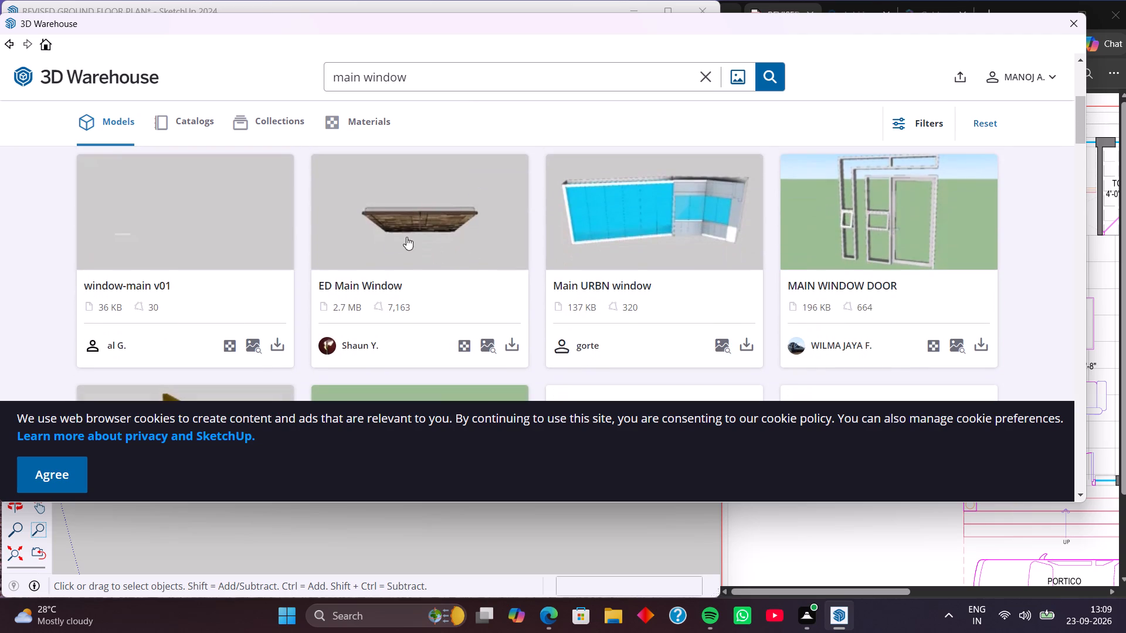
scroll(518, 239, down, 4)
scroll(407, 250, down, 4)
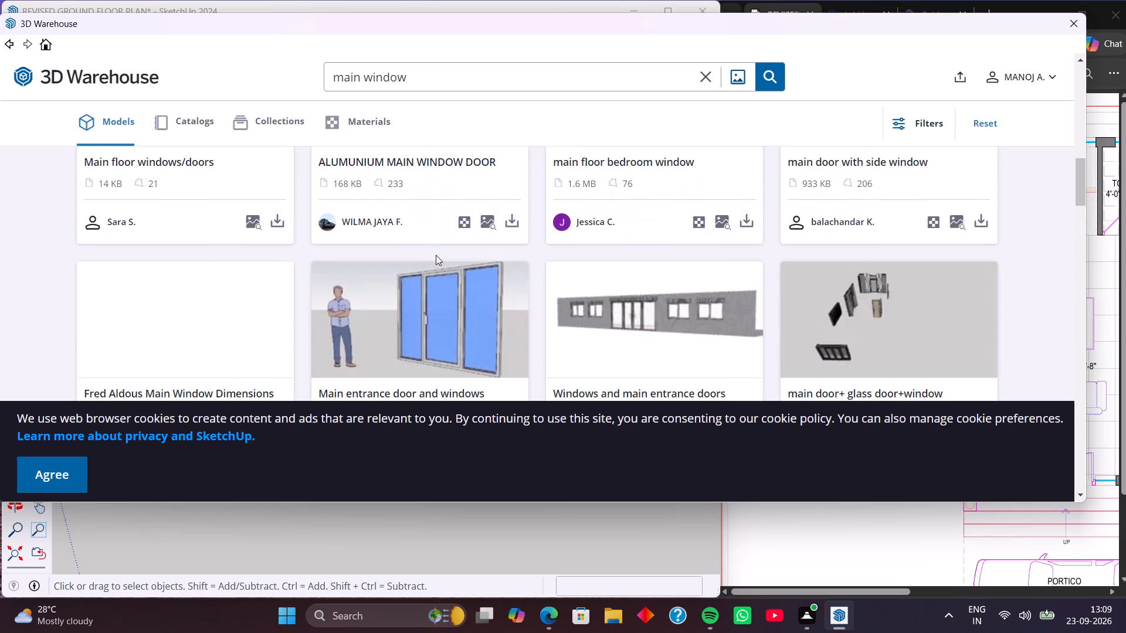
scroll(436, 255, down, 10)
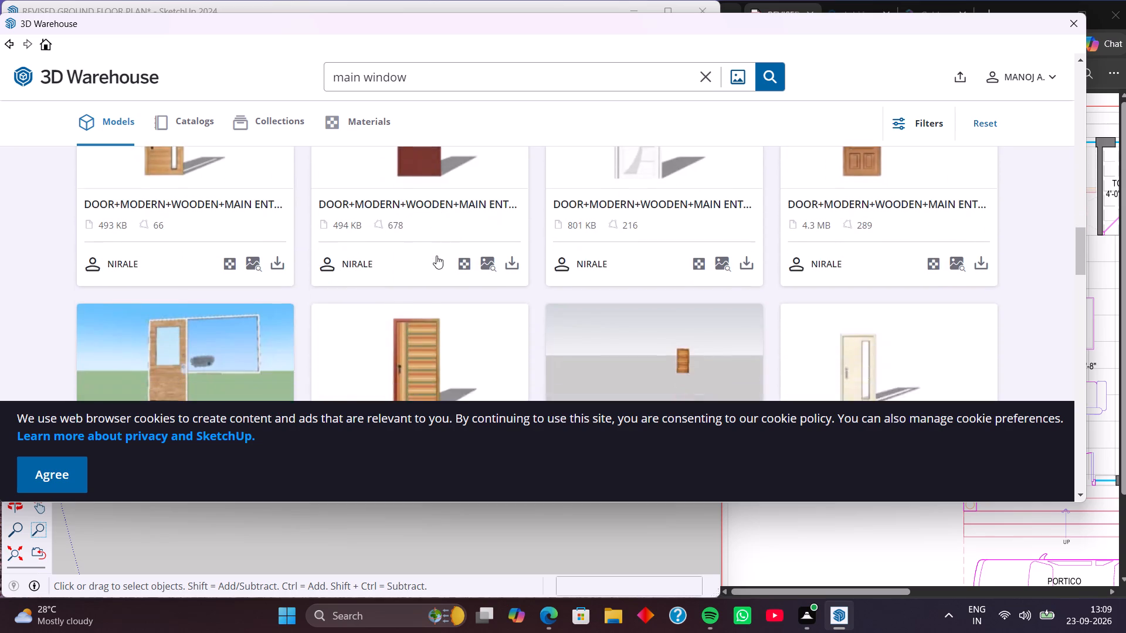
scroll(436, 256, down, 7)
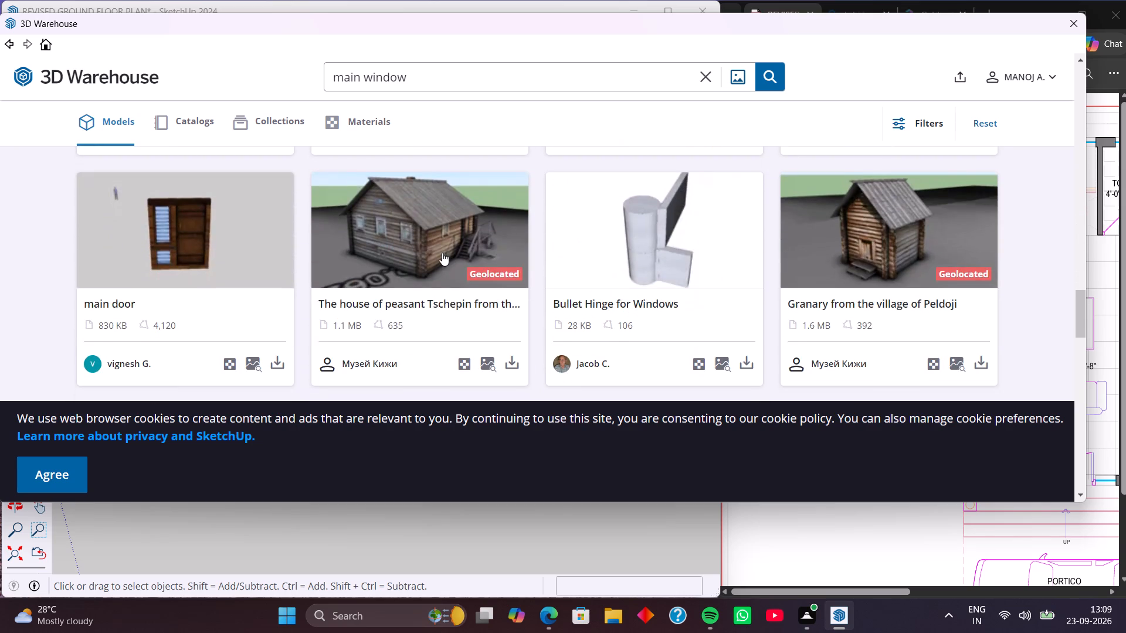
scroll(442, 253, down, 4)
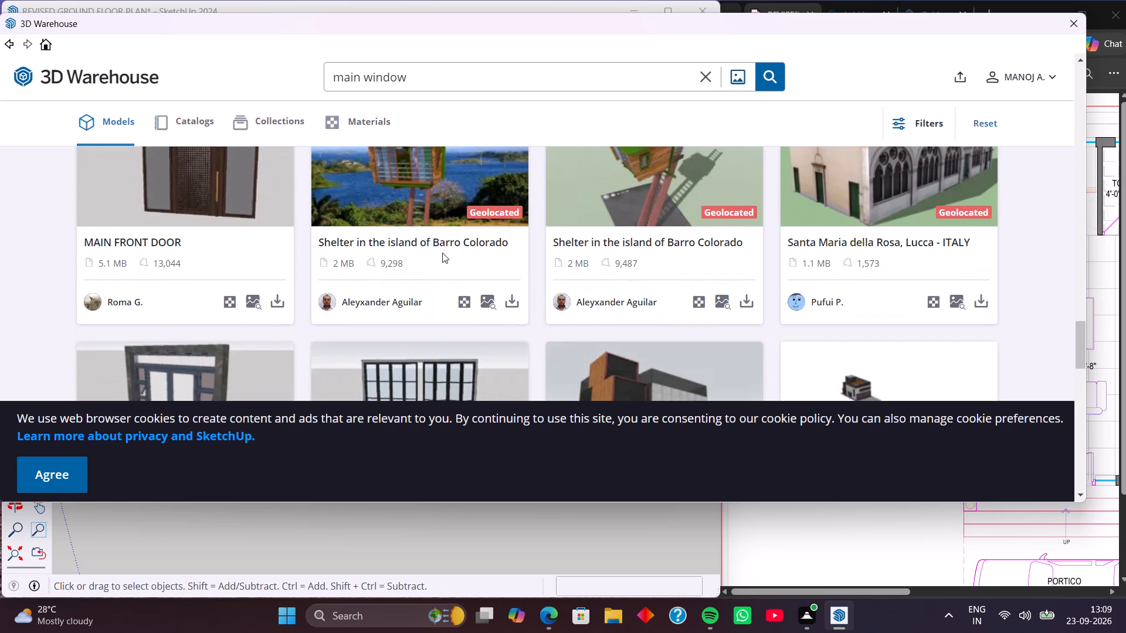
Search the 3D Warehouse models for "main door" instead.
click(437, 89)
key(BackSpace)
key(BackSpace)
key(BackSpace)
key(BackSpace)
key(BackSpace)
key(BackSpace)
key(BackSpace)
key(BackSpace)
key(BackSpace)
key(BackSpace)
key(BackSpace)
key(BackSpace)
key(m)
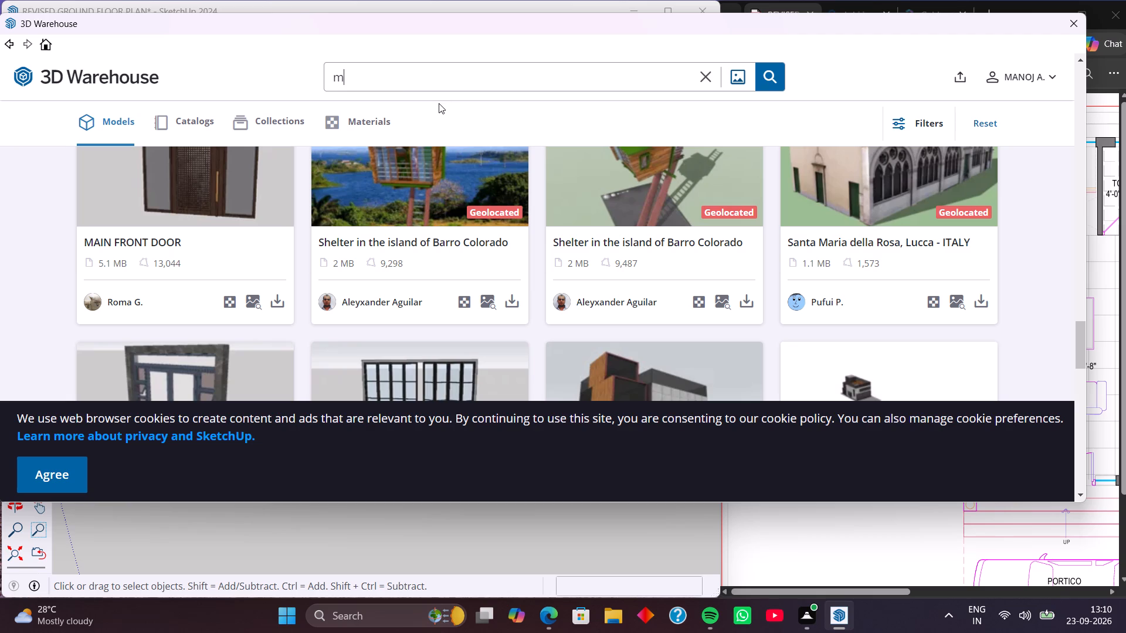
key(a)
text(in)
key(space)
text(doo)
key(r)
key(Return)
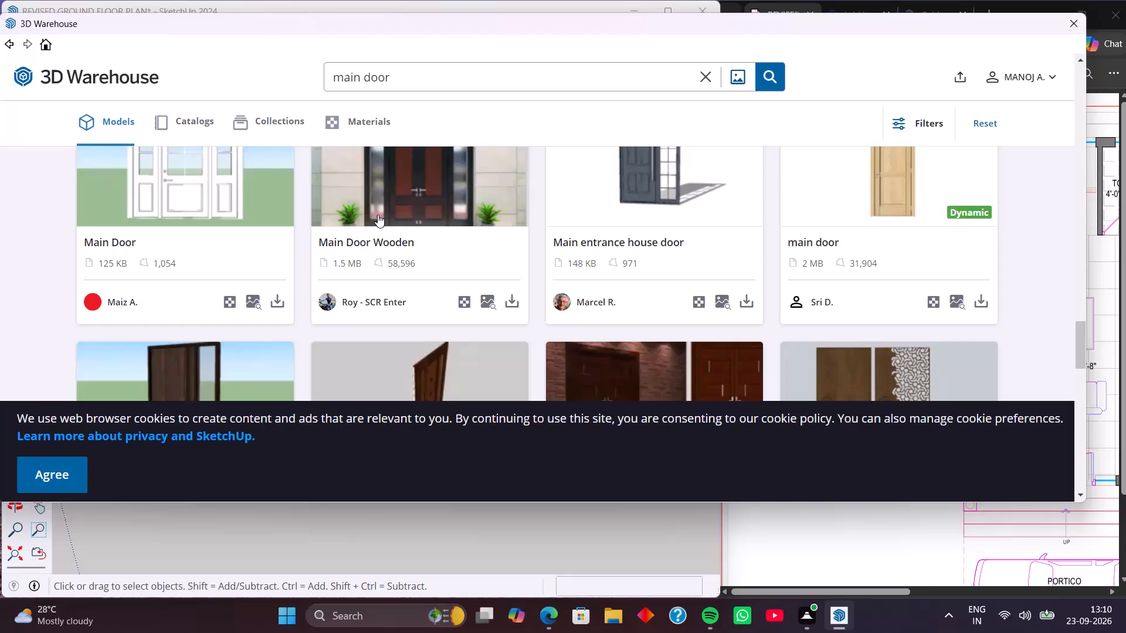
Load the Main Door Wooden model directly into the model and place it in front of the house, near the entrance steps.
scroll(504, 292, down, 4)
scroll(489, 279, up, 2)
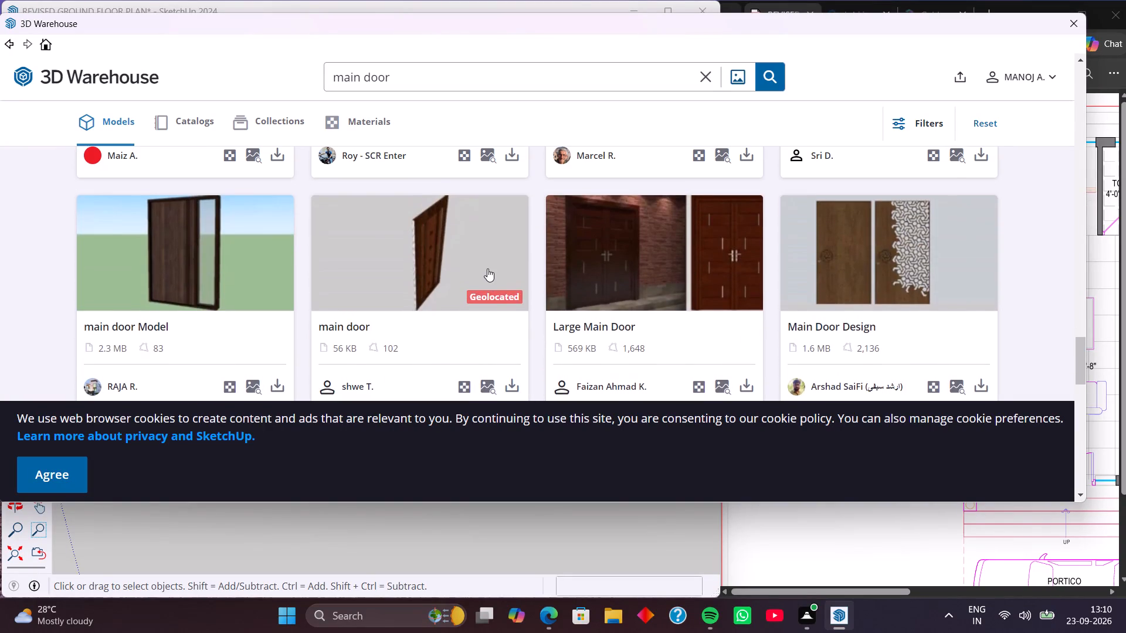
scroll(487, 266, up, 1)
key(Escape)
click(508, 230)
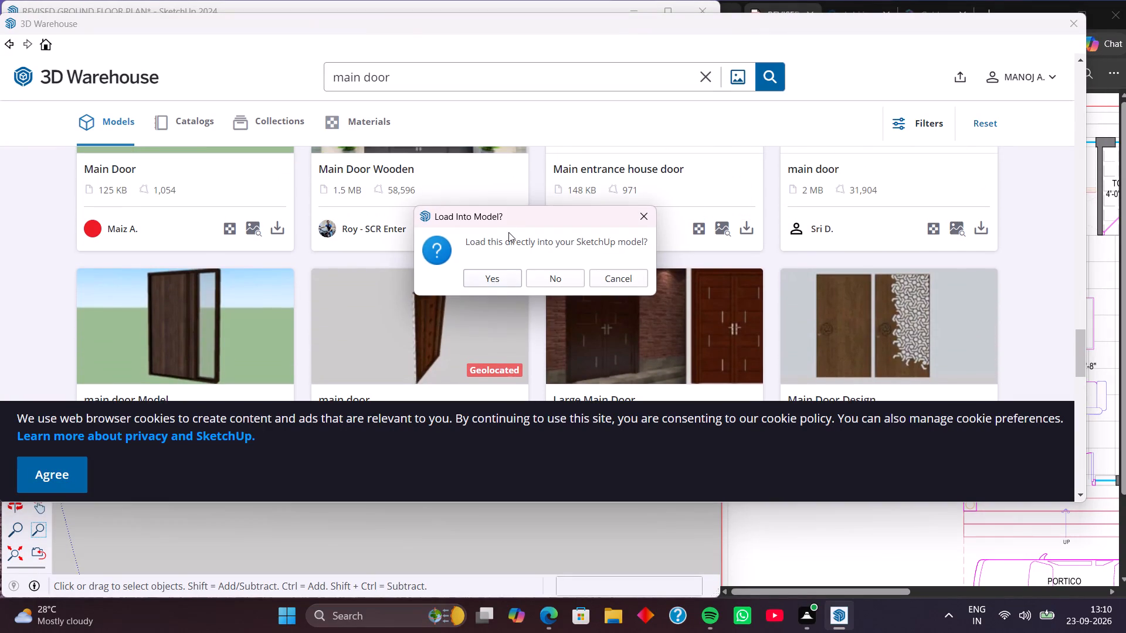
click(490, 279)
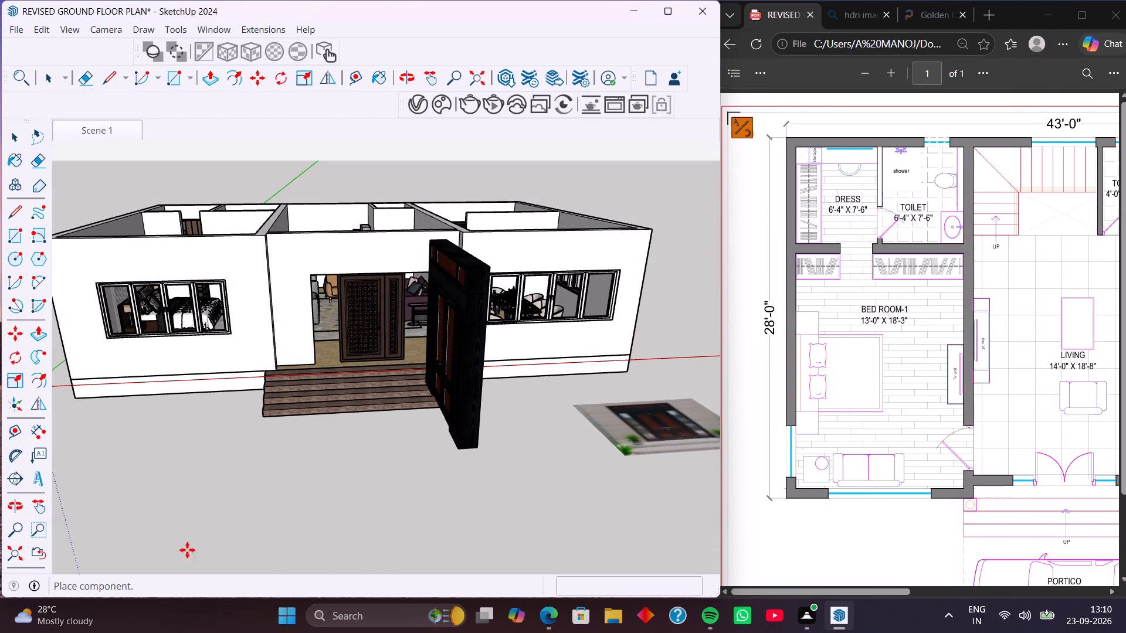
key(BackSpace)
click(264, 561)
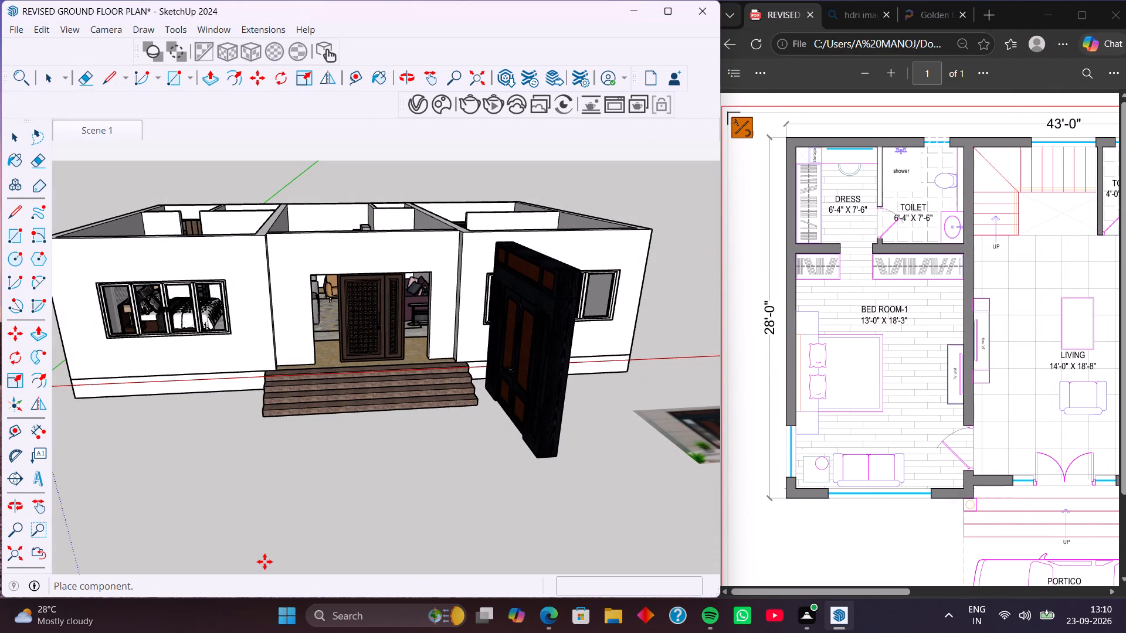
Explode the imported door component and delete the flat door picture lying on the ground beside it.
scroll(199, 498, down, 8)
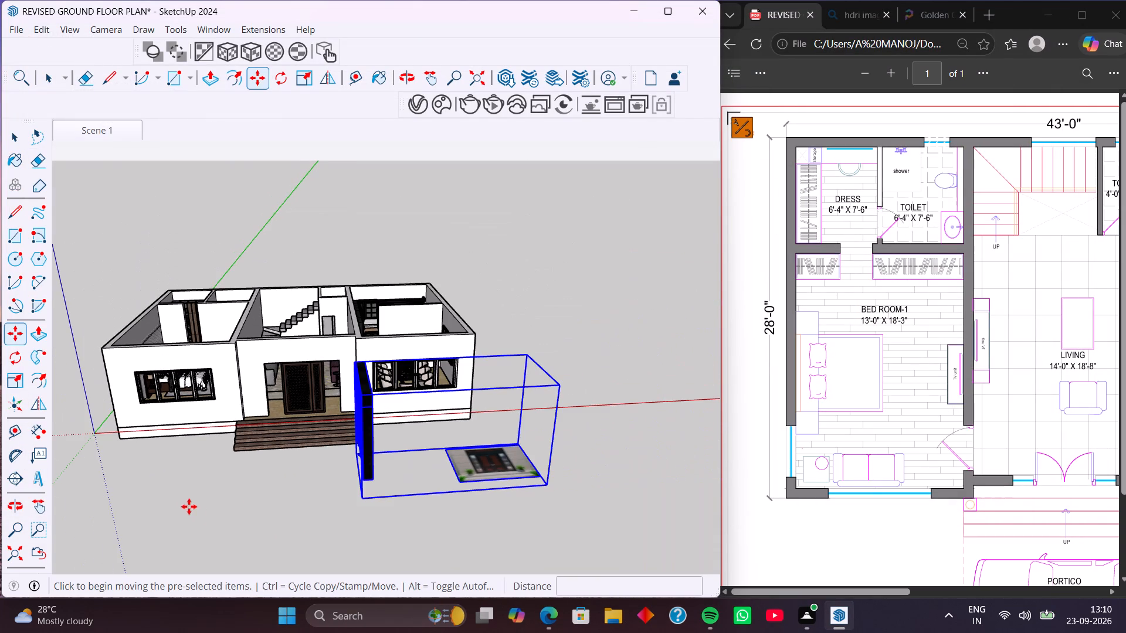
right_click(364, 437)
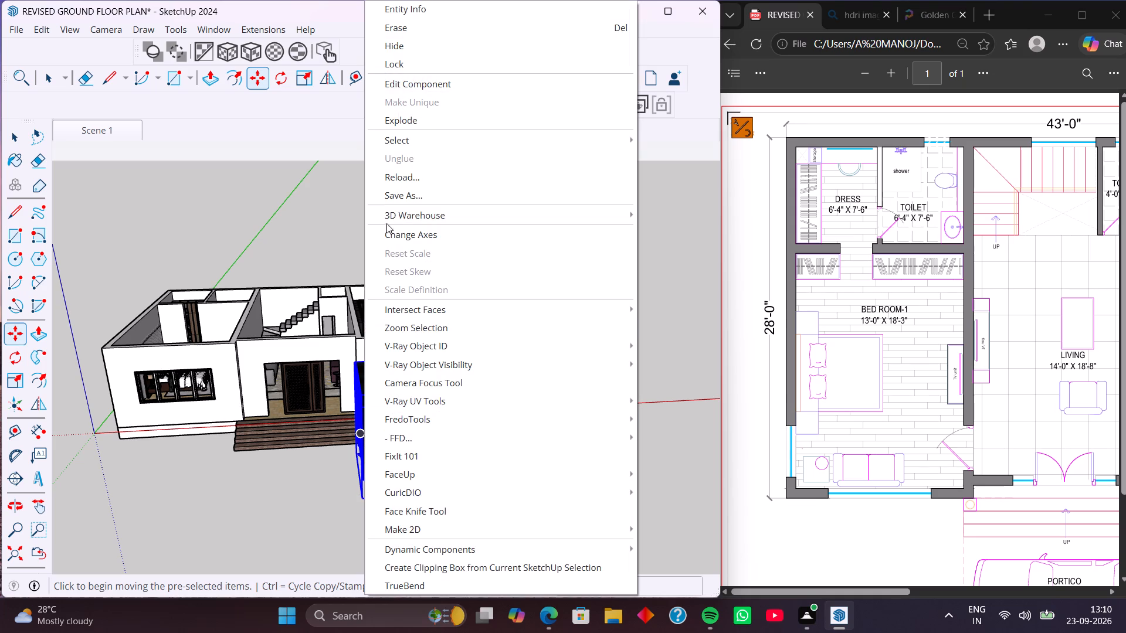
click(418, 115)
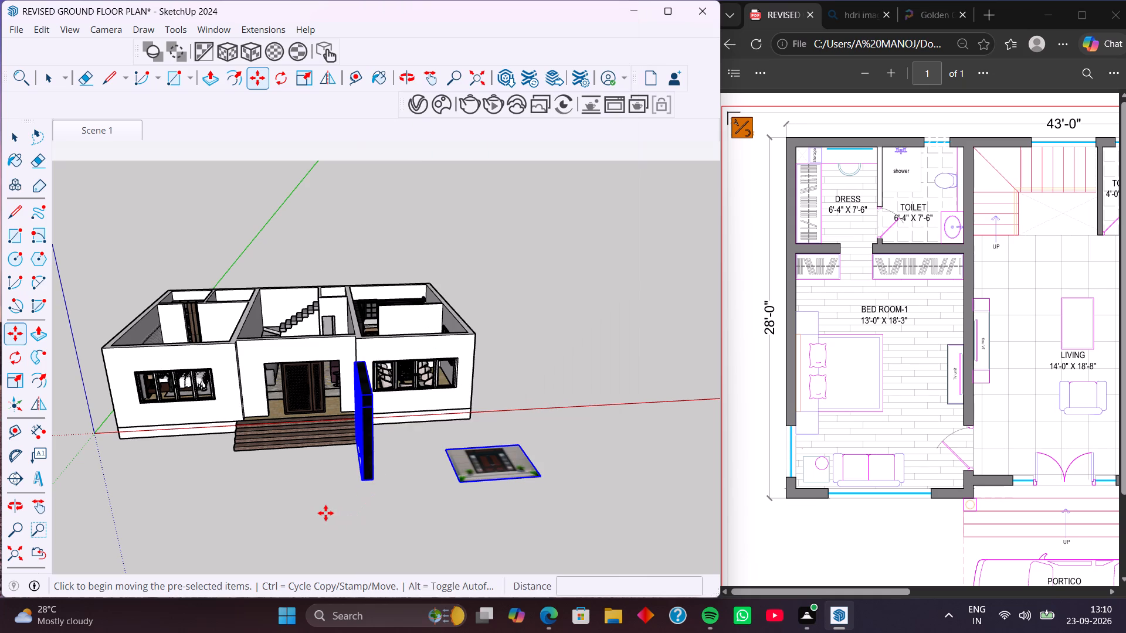
key(space)
click(325, 513)
middle_drag(401, 519, 432, 522)
click(501, 448)
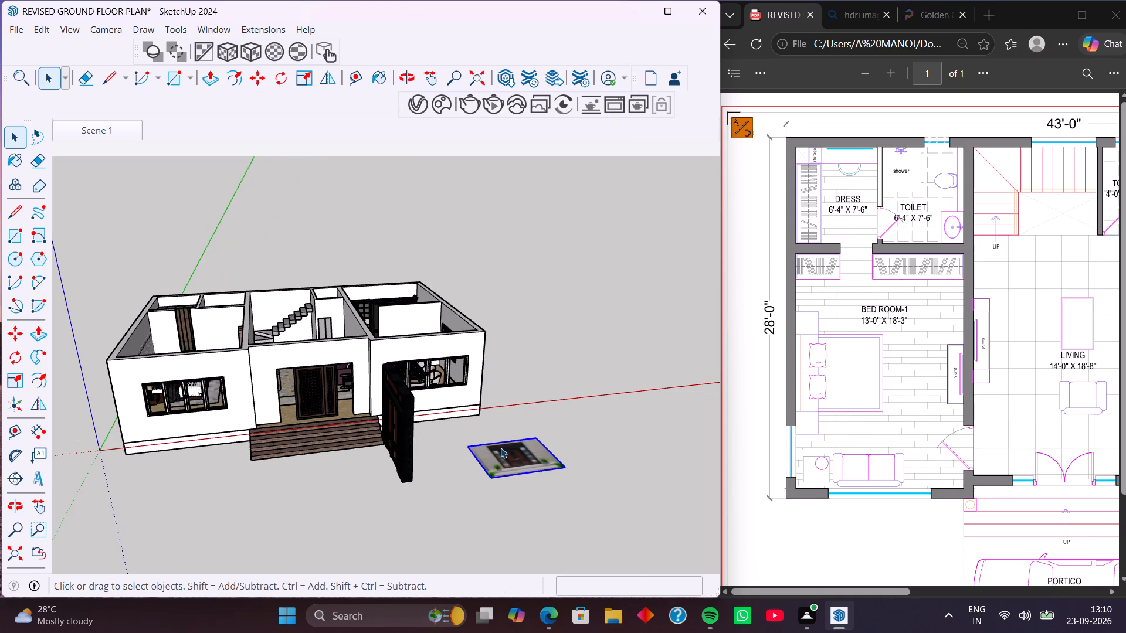
key(Delete)
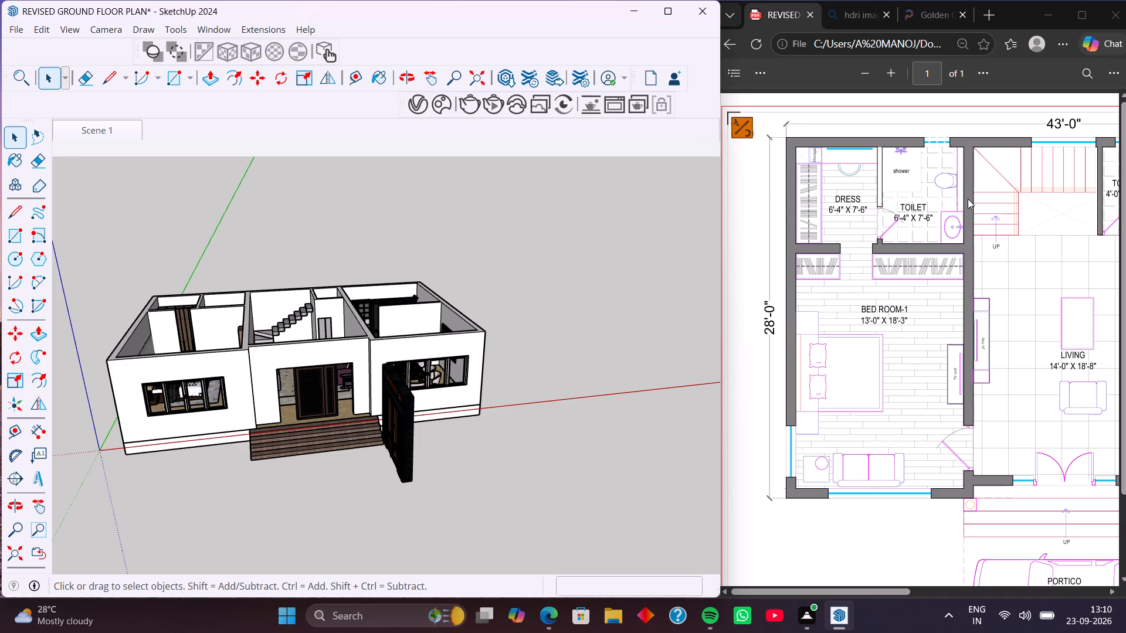
Close the model, saving the changes to REVISED GROUND FLOOR PLAN.
click(706, 12)
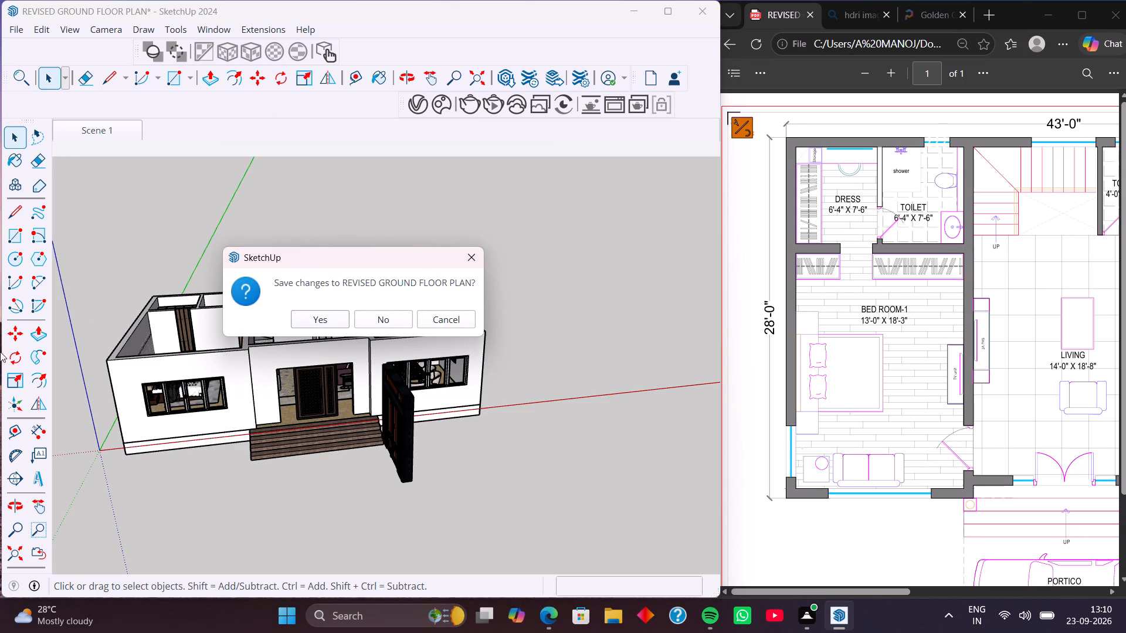
click(318, 322)
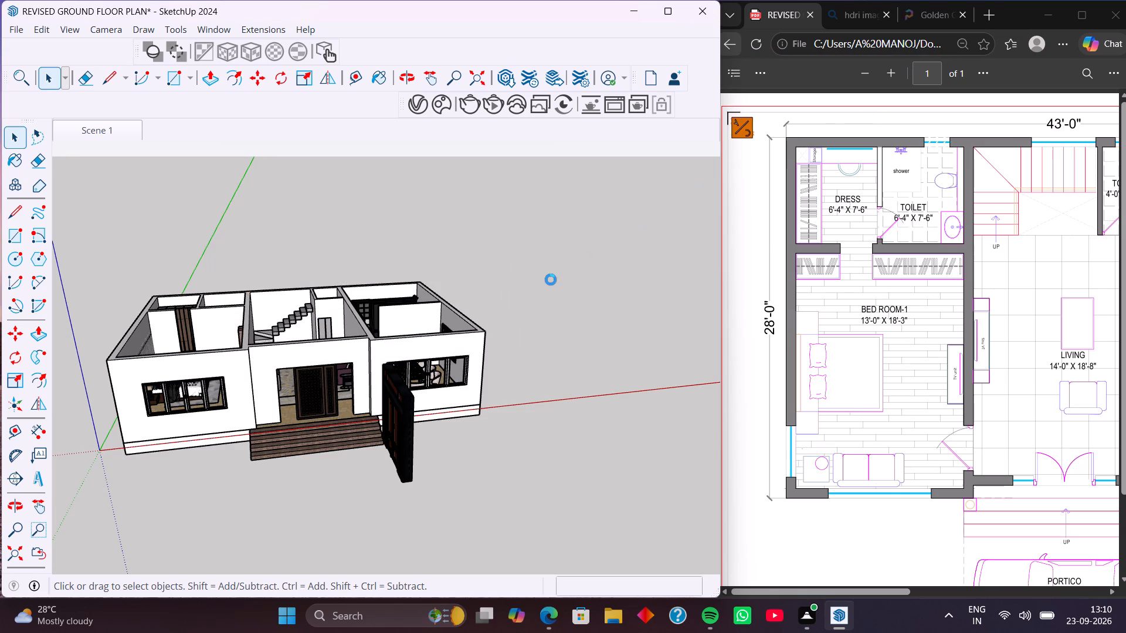
Close the browser window showing the floor plan PDF.
click(1116, 17)
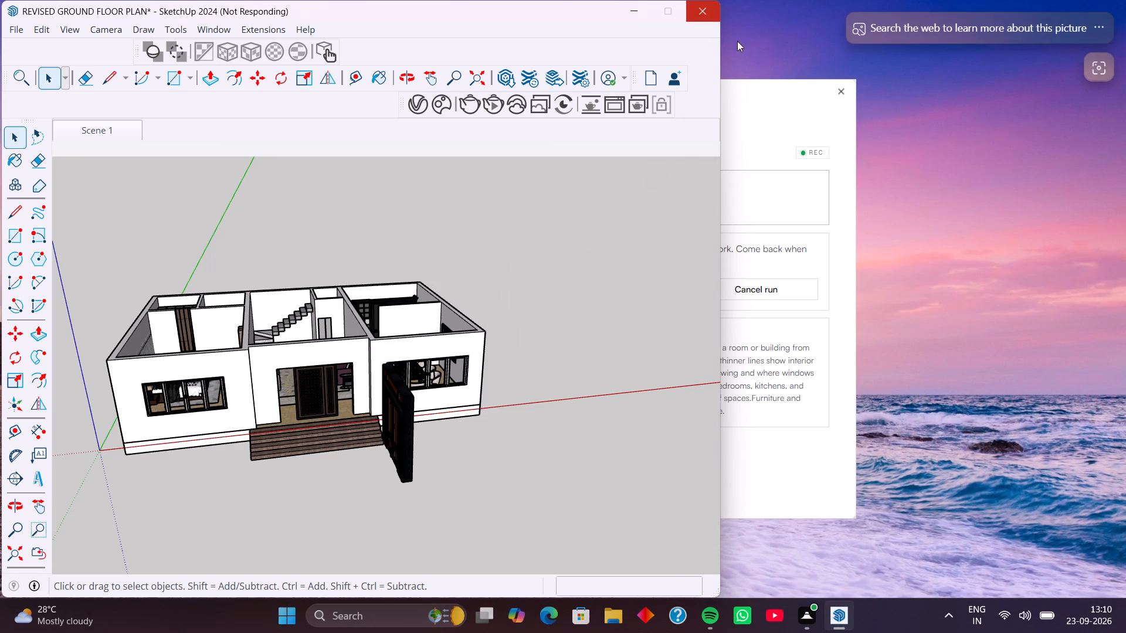
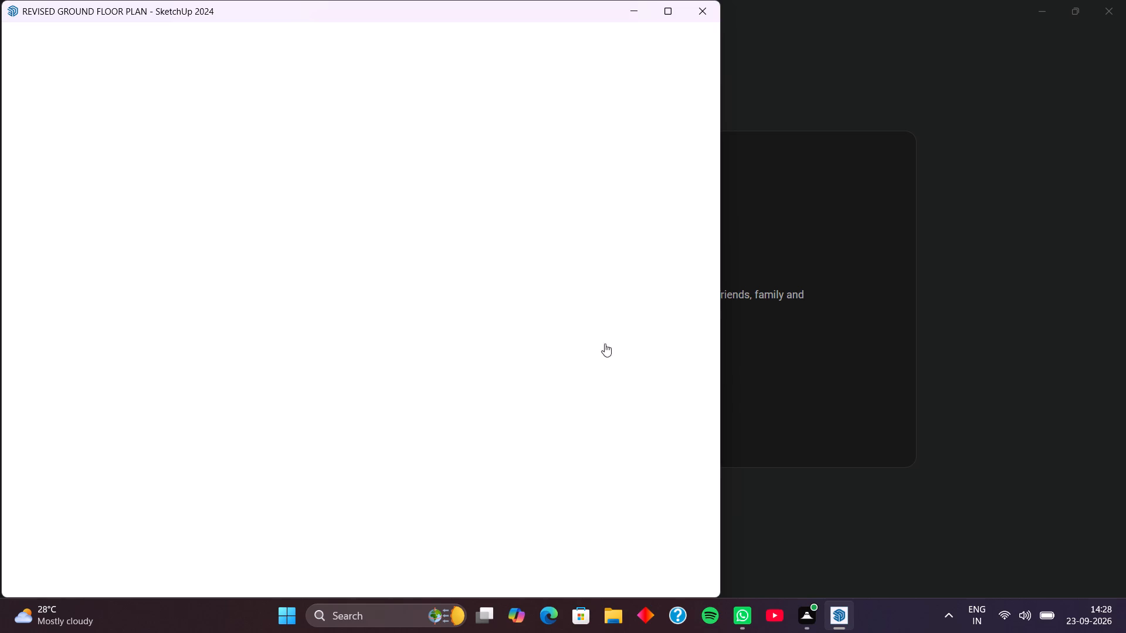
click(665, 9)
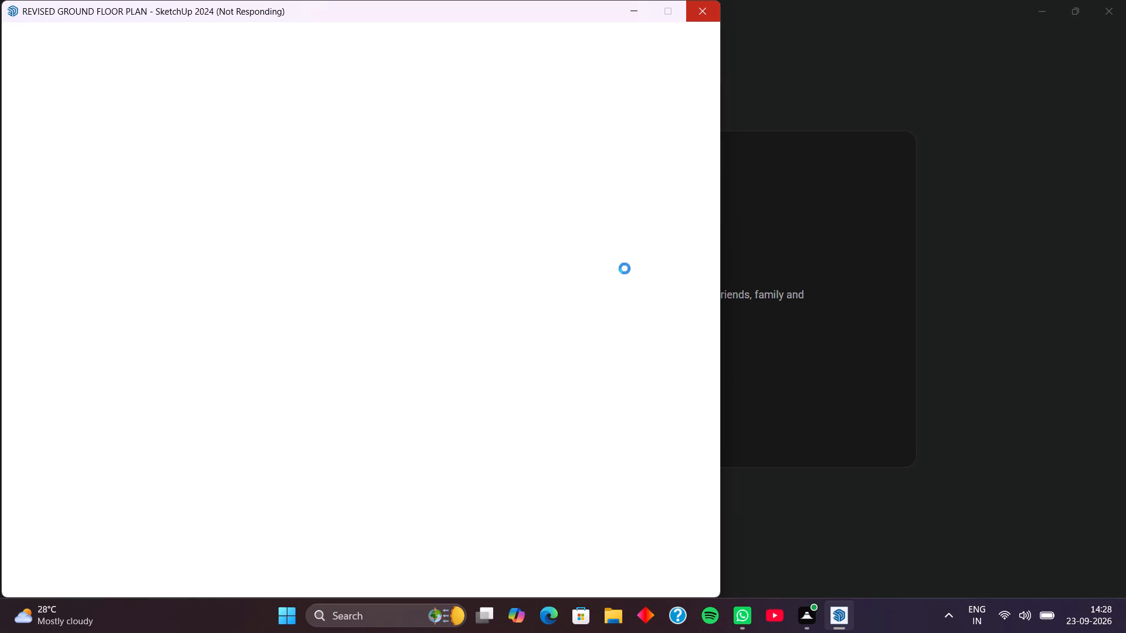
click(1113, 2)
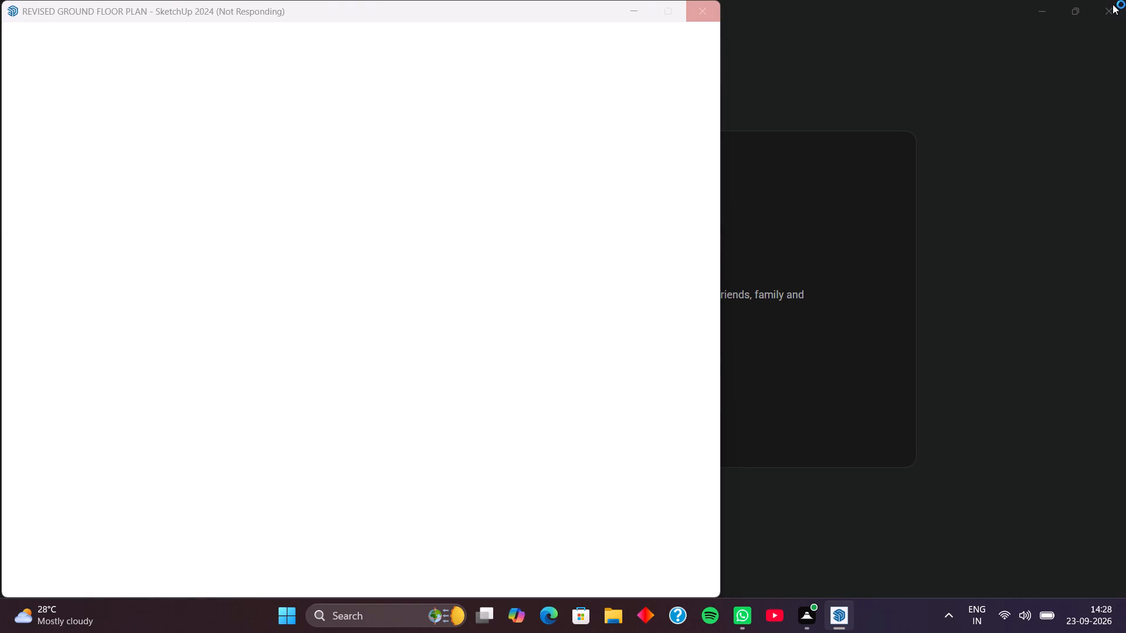
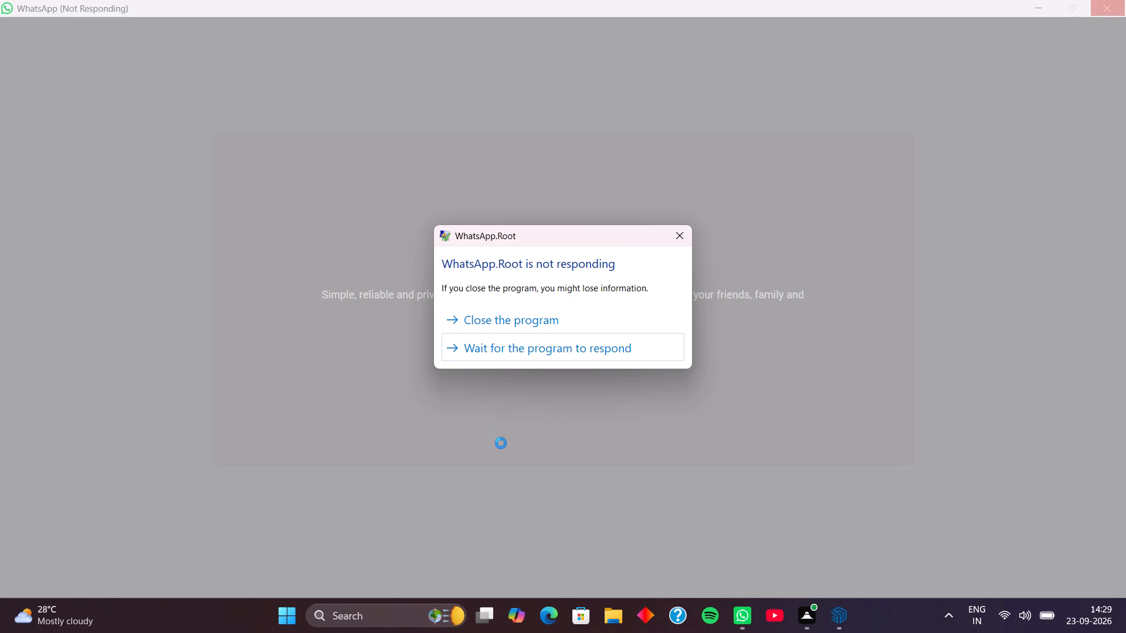
Force-close the frozen WhatsApp program instead of waiting for it to respond.
click(536, 319)
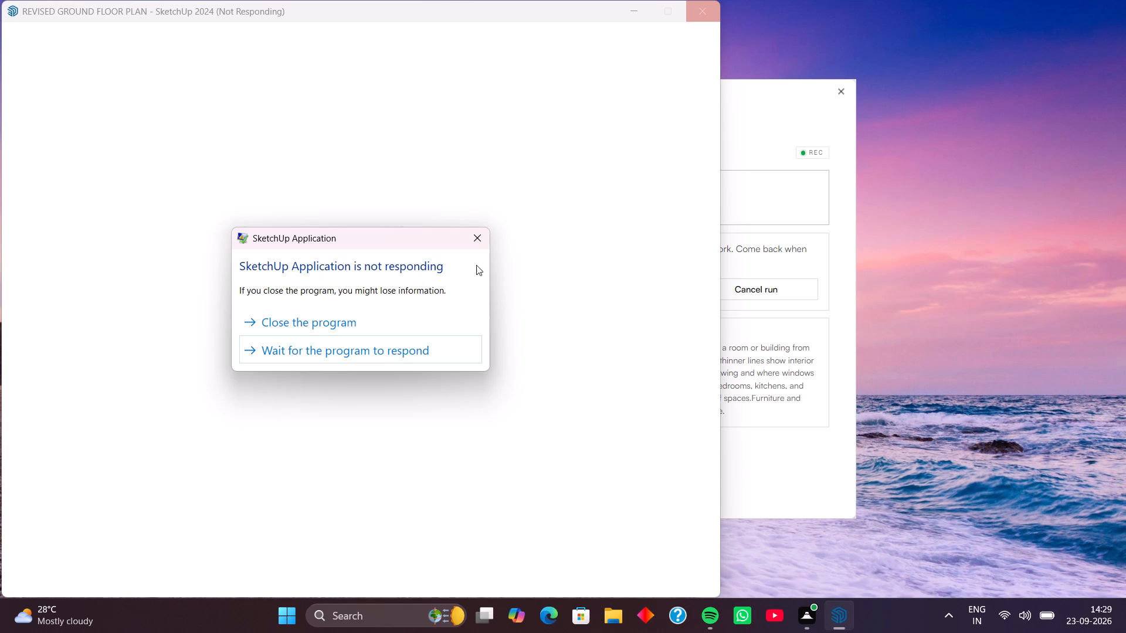
Force-close the frozen SketchUp 2024 session holding the REVISED GROUND FLOOR PLAN model instead of waiting for it.
click(367, 316)
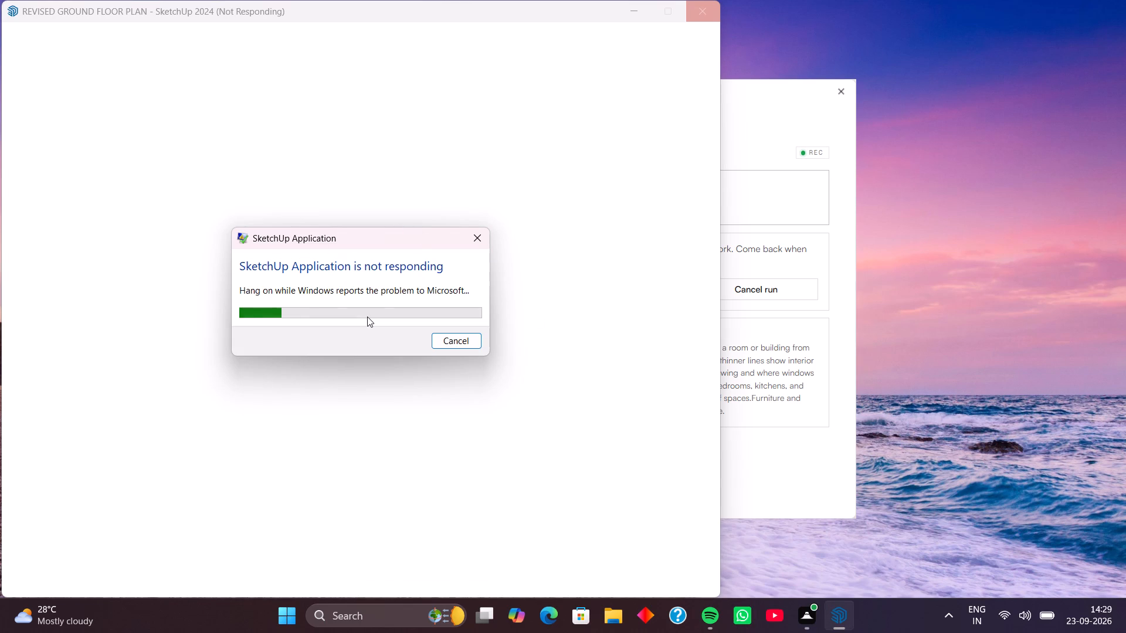
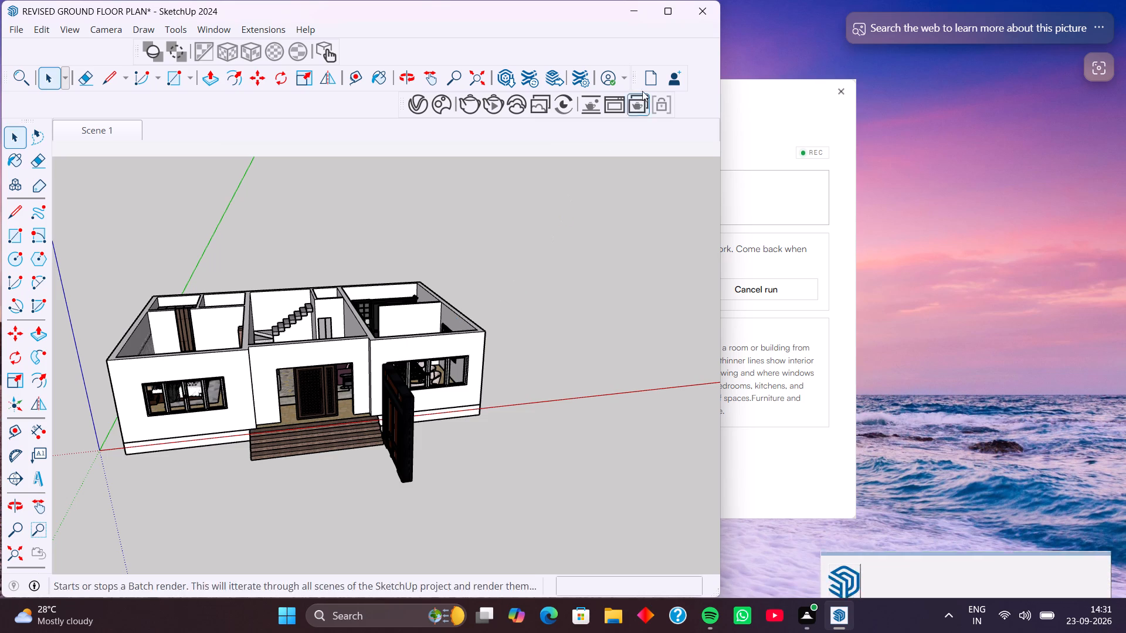
Maximize the SketchUp window holding the REVISED GROUND FLOOR PLAN model.
click(667, 11)
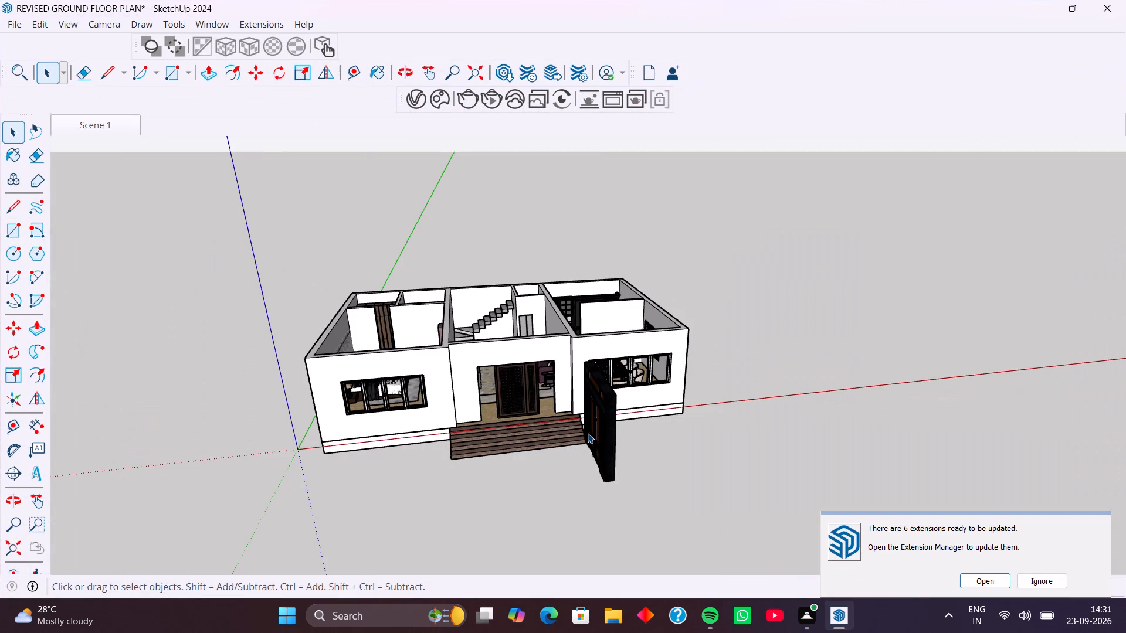
Move the existing door out of the front entrance opening onto the empty ground beside the house.
middle_drag(635, 421, 555, 434)
click(498, 390)
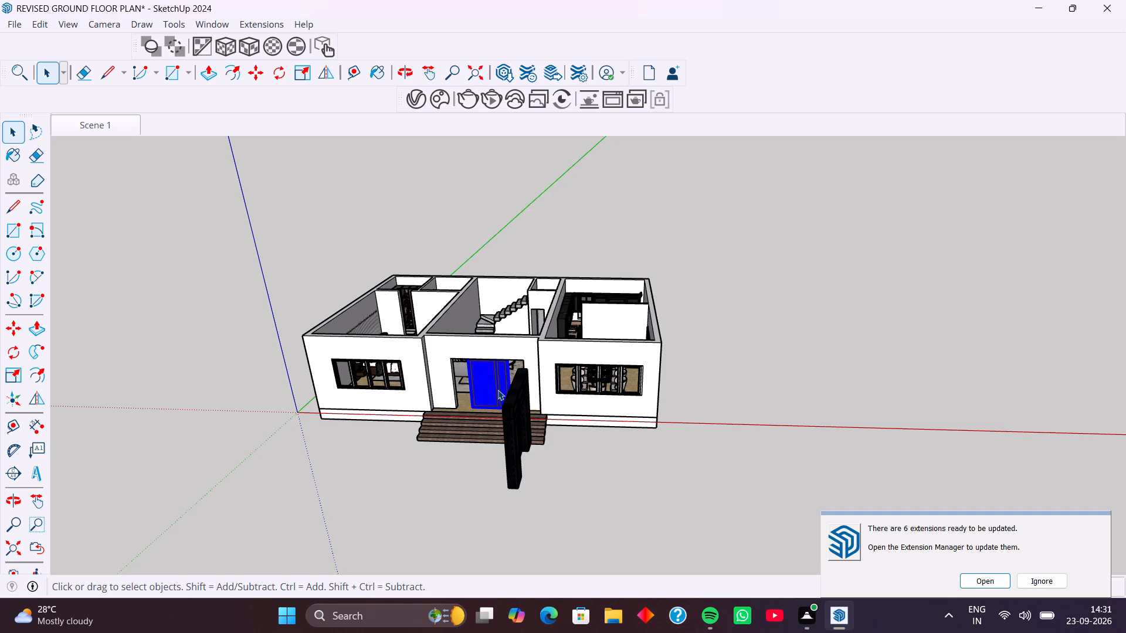
key(m)
click(498, 390)
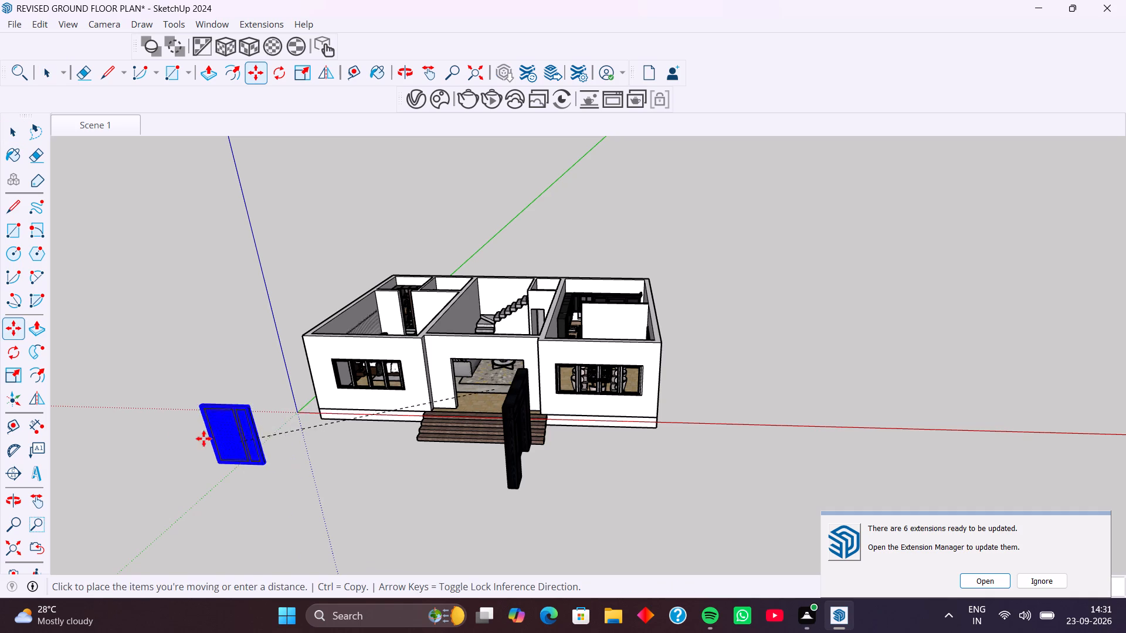
click(195, 437)
key(space)
click(358, 485)
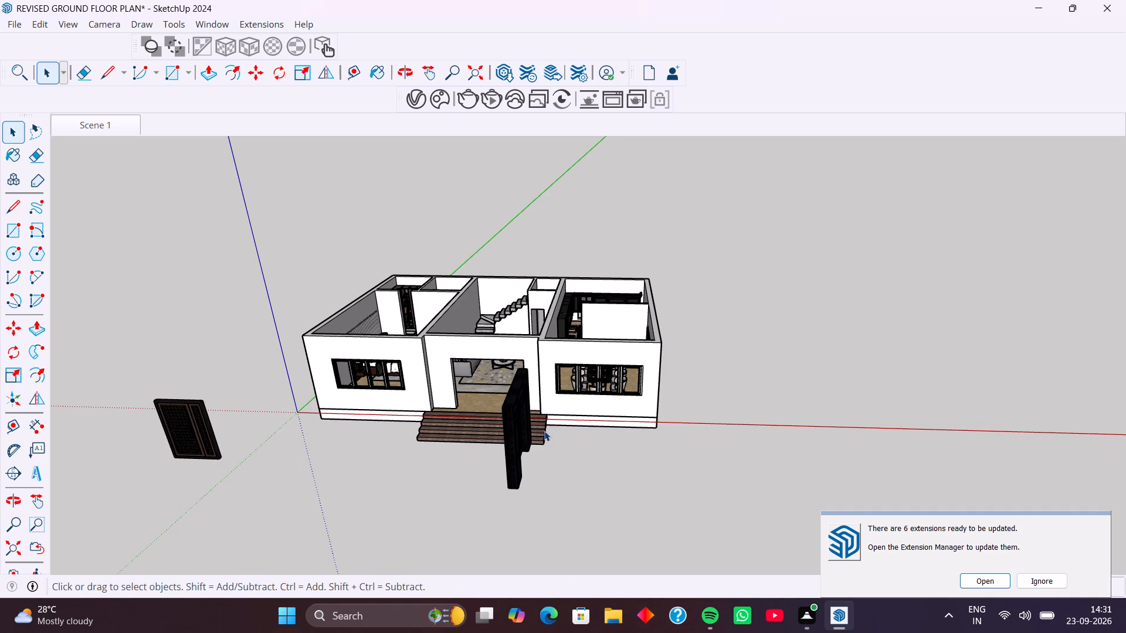
Rotate the freestanding black double door 90 degrees about its bottom corner so it runs parallel to the front wall.
click(511, 437)
middle_drag(518, 446, 448, 448)
scroll(455, 447, up, 5)
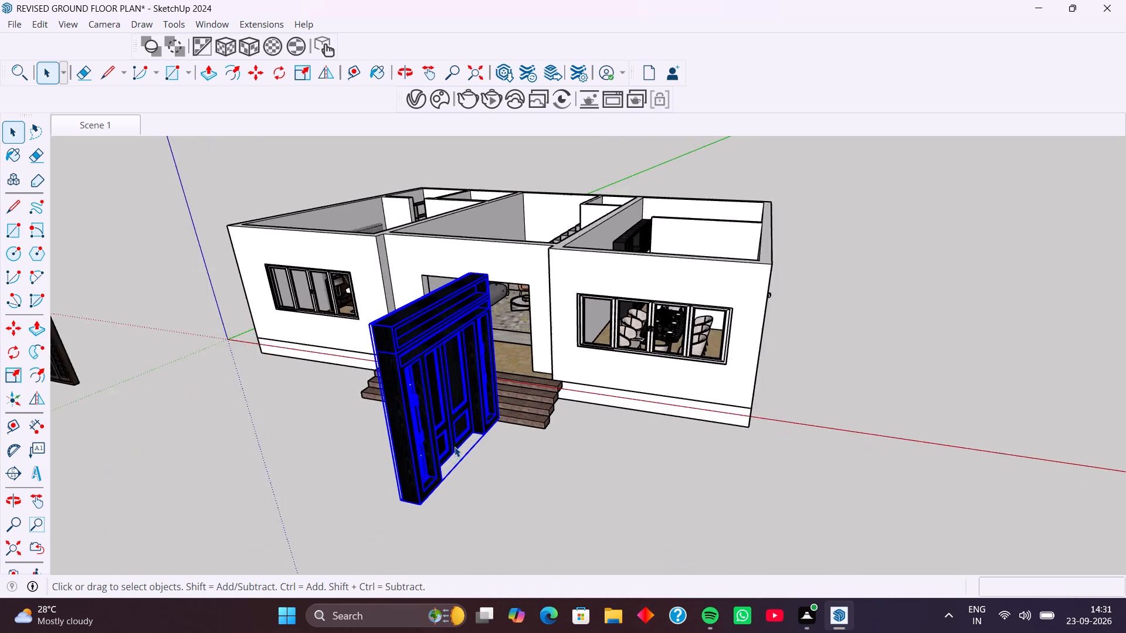
scroll(455, 447, up, 7)
middle_drag(428, 434, 640, 434)
middle_drag(618, 434, 680, 426)
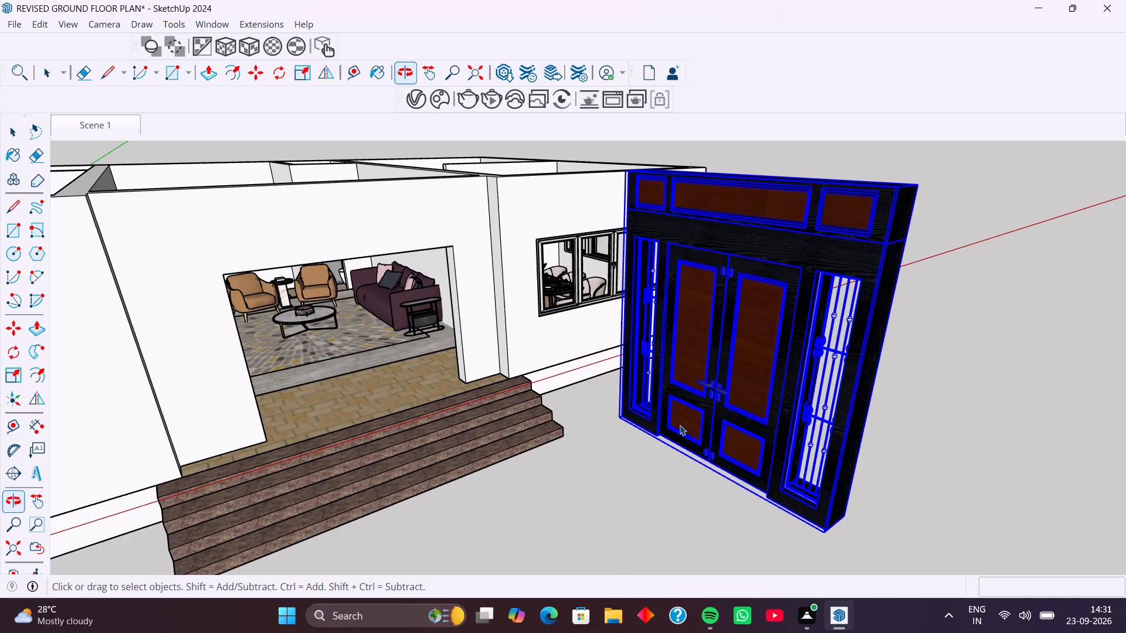
middle_drag(591, 411, 616, 409)
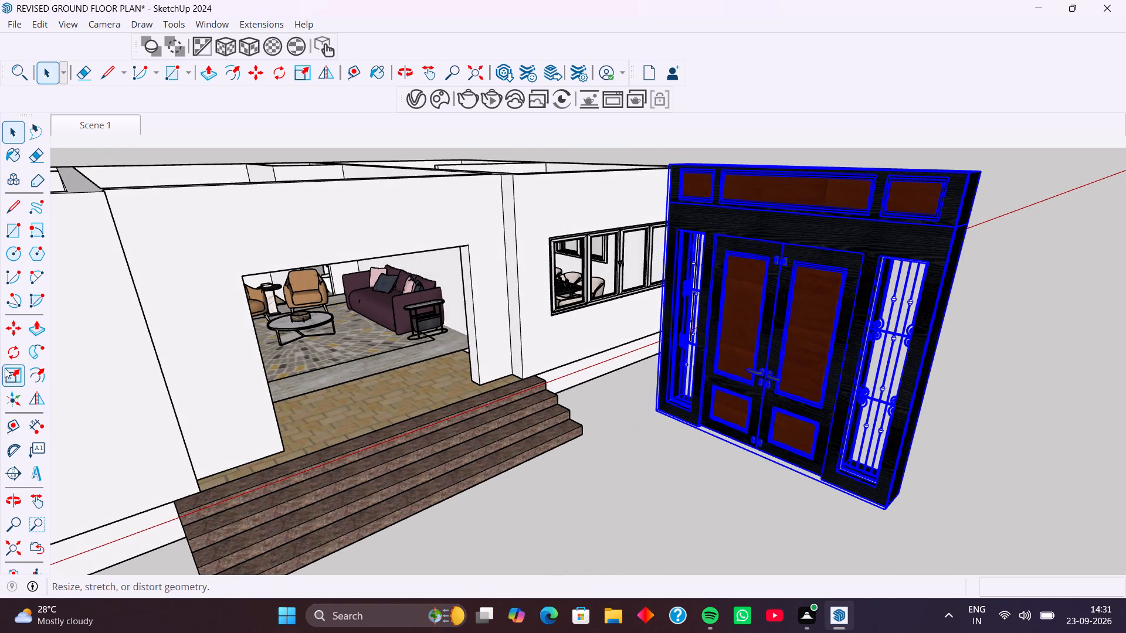
click(11, 356)
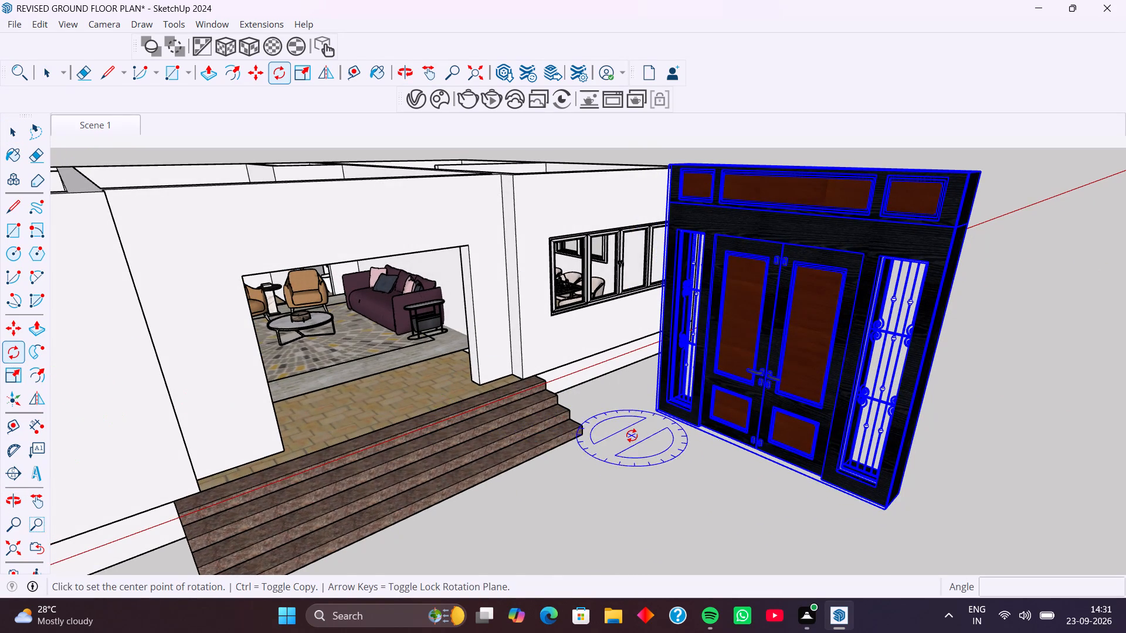
click(651, 412)
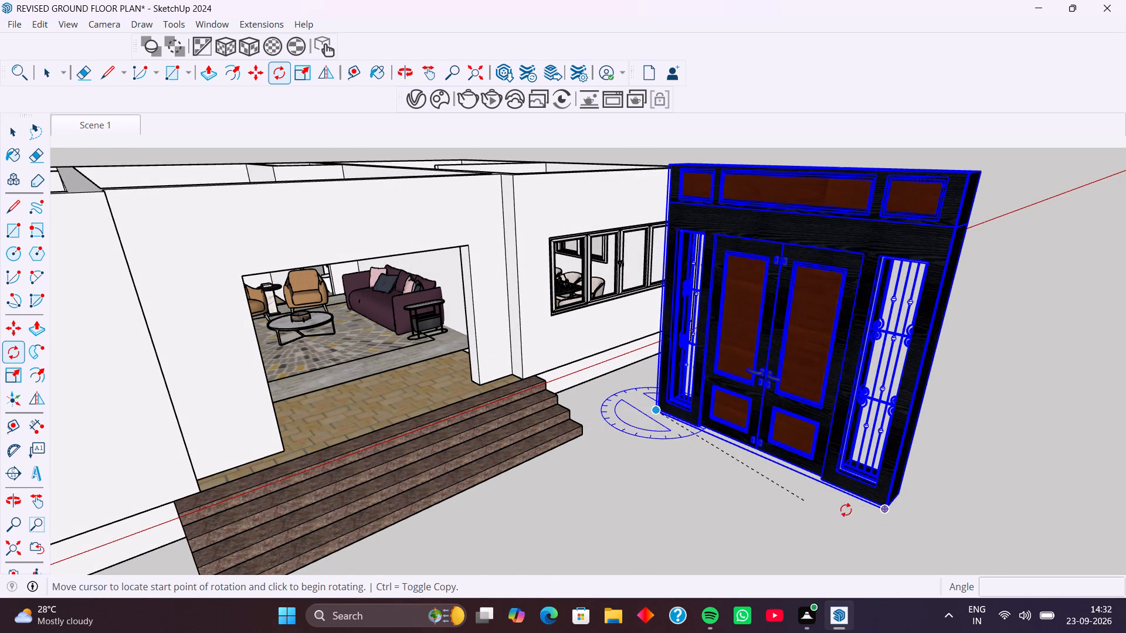
click(910, 516)
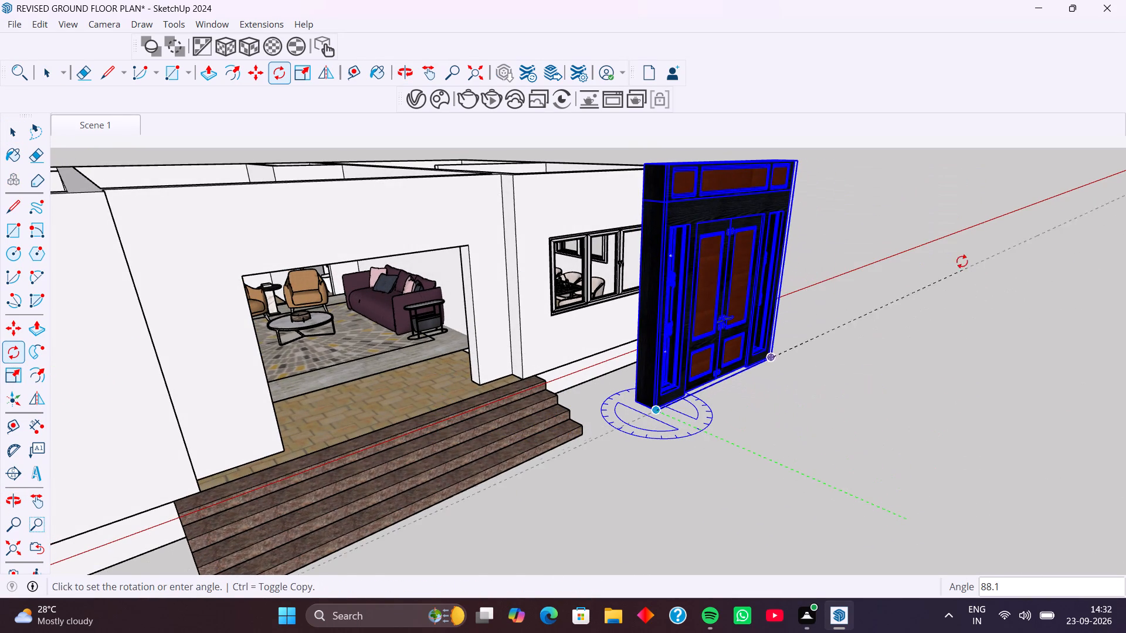
click(958, 259)
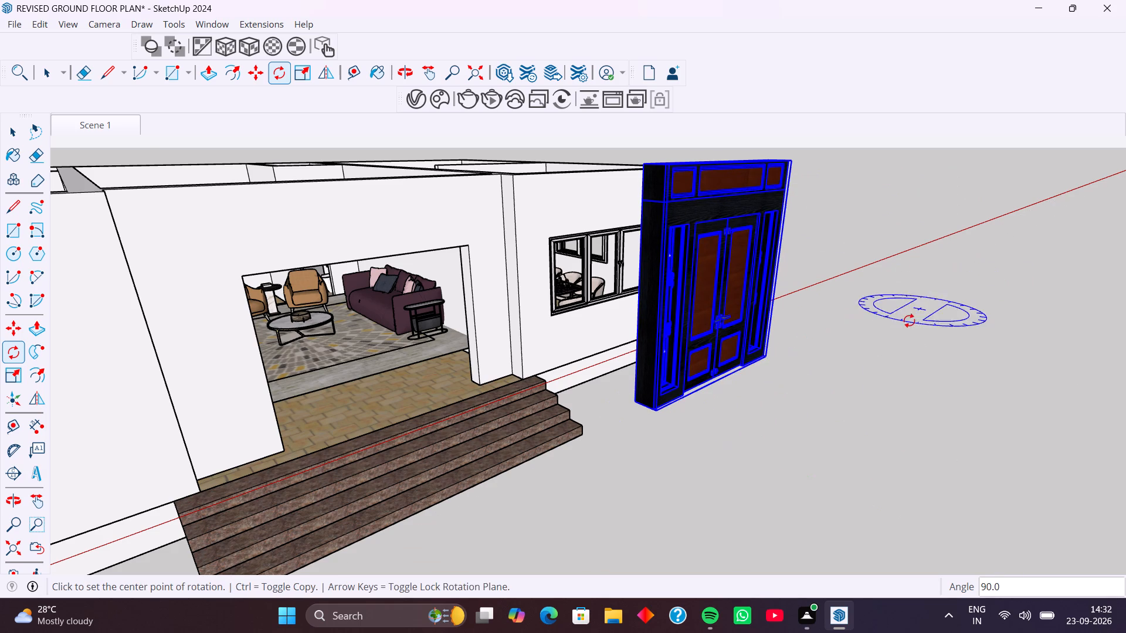
Move the black double door by its bottom corner into the front entrance opening, about 14' 6 5/8", against the opening's jamb.
middle_drag(908, 321, 859, 332)
key(m)
scroll(566, 451, up, 7)
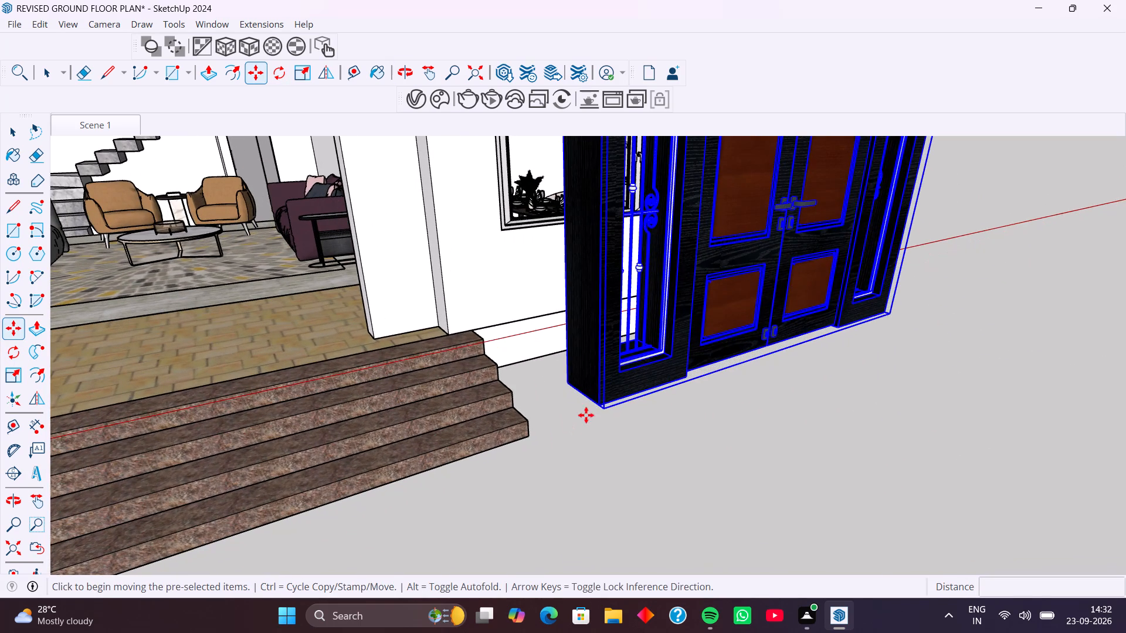
click(602, 406)
scroll(373, 428, down, 2)
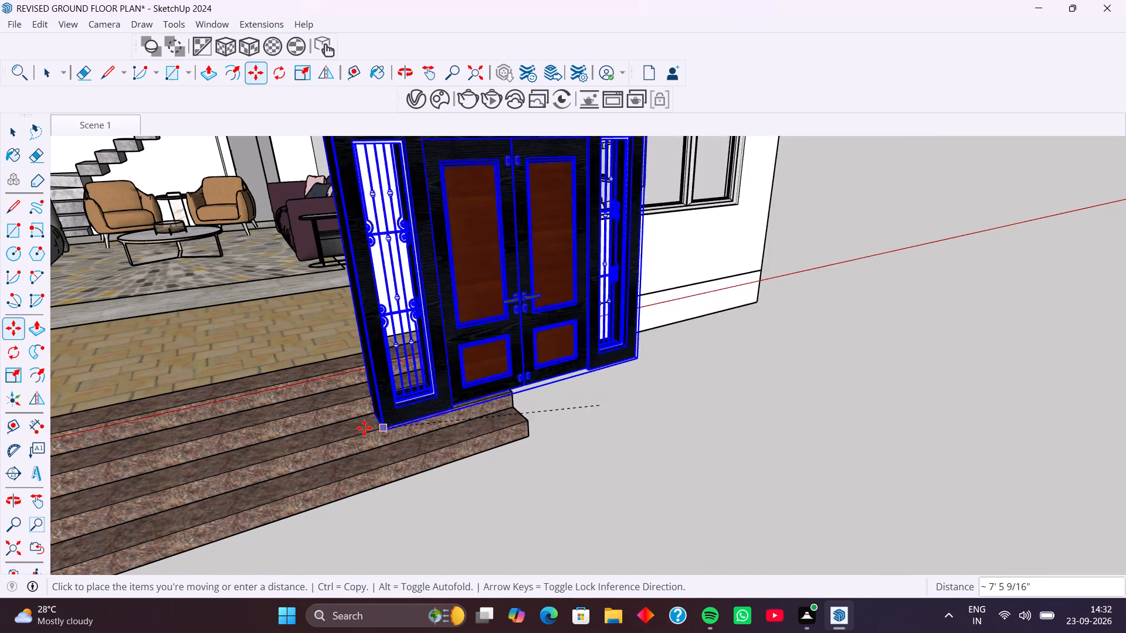
scroll(364, 428, down, 2)
scroll(166, 406, down, 4)
shift+middle_drag(126, 403, 312, 467)
scroll(281, 472, up, 2)
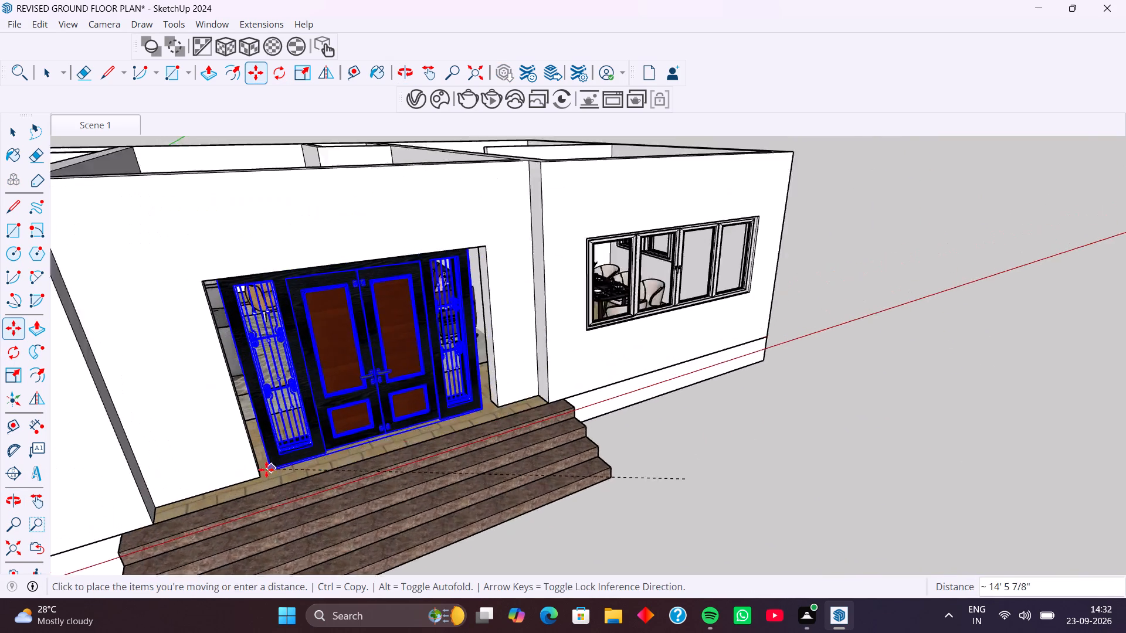
scroll(266, 469, up, 16)
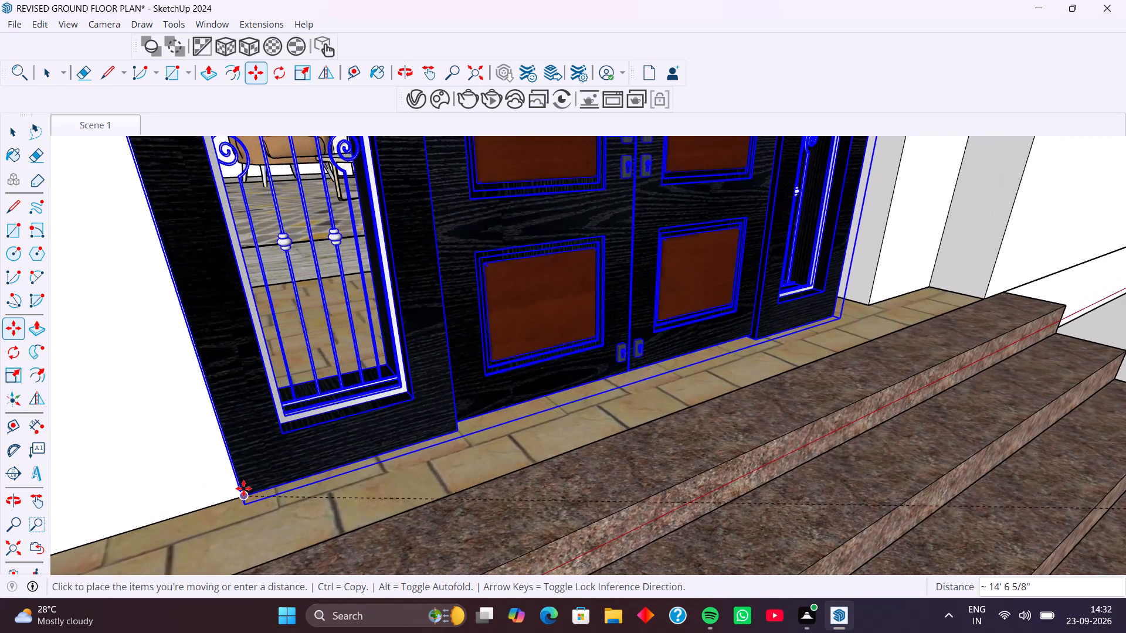
click(243, 488)
Scale the double door down to the entrance opening's height, with green and blue factors of about 0.88 and 0.81.
scroll(264, 446, down, 15)
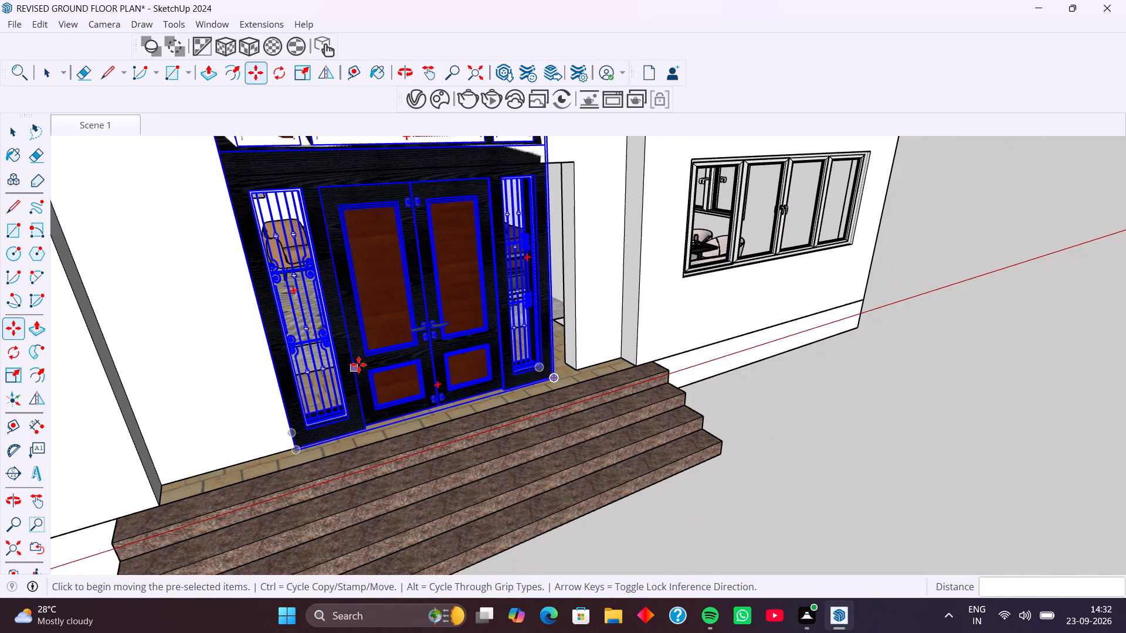
scroll(359, 363, down, 2)
shift+middle_drag(359, 363, 331, 473)
middle_drag(342, 448, 276, 448)
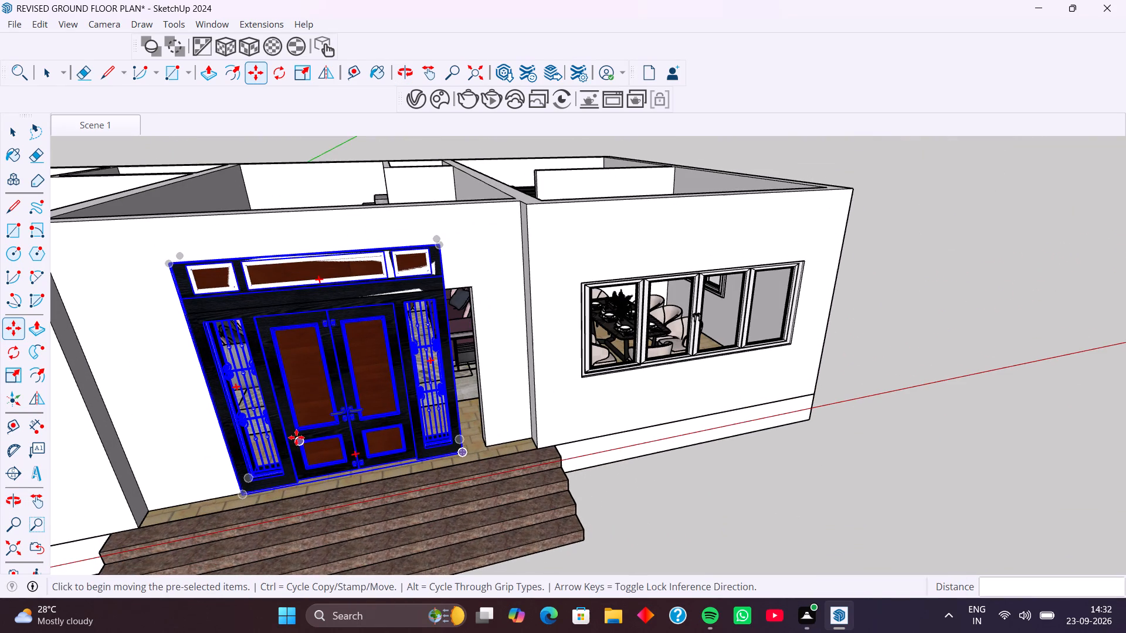
key(s)
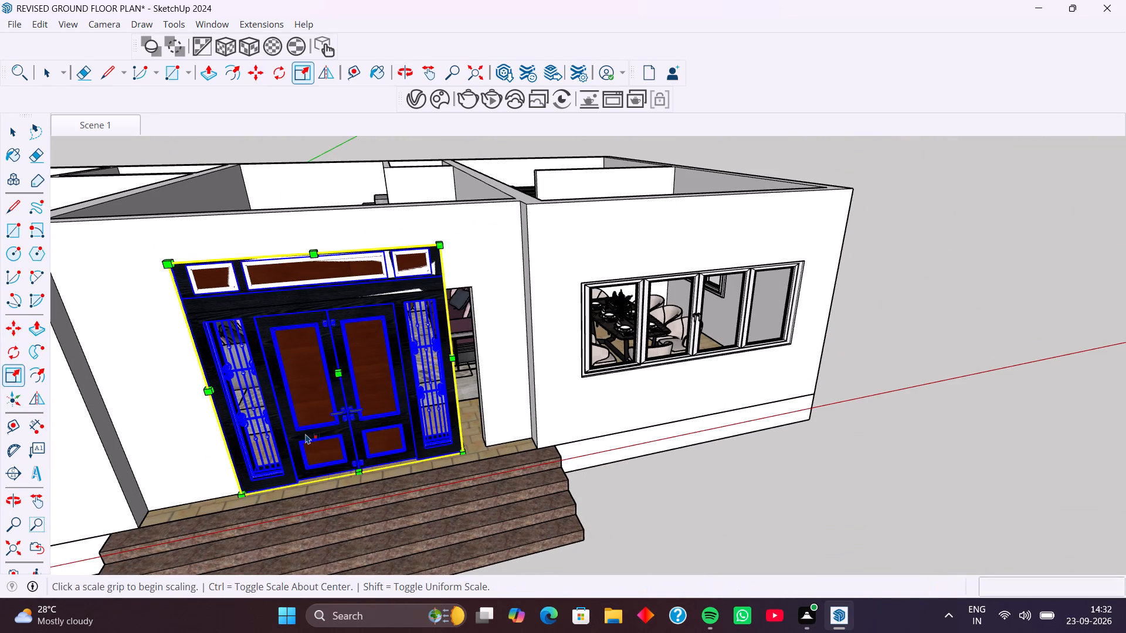
click(311, 253)
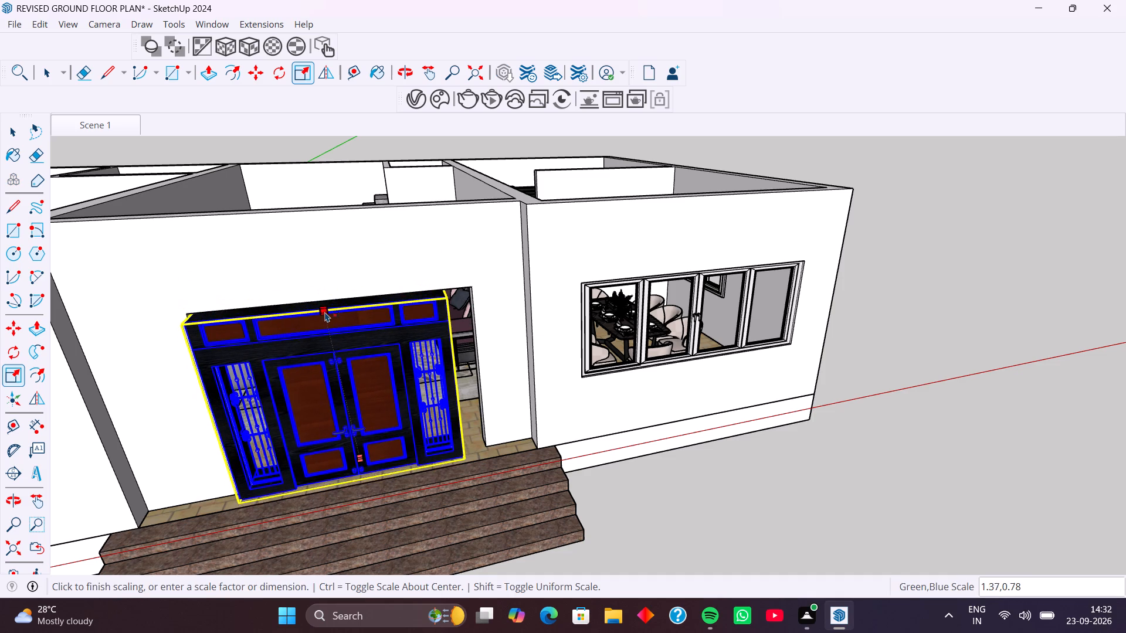
click(327, 301)
Scale the double door along the red axis so its width reaches the far jamb of the entrance opening.
middle_drag(405, 367, 405, 367)
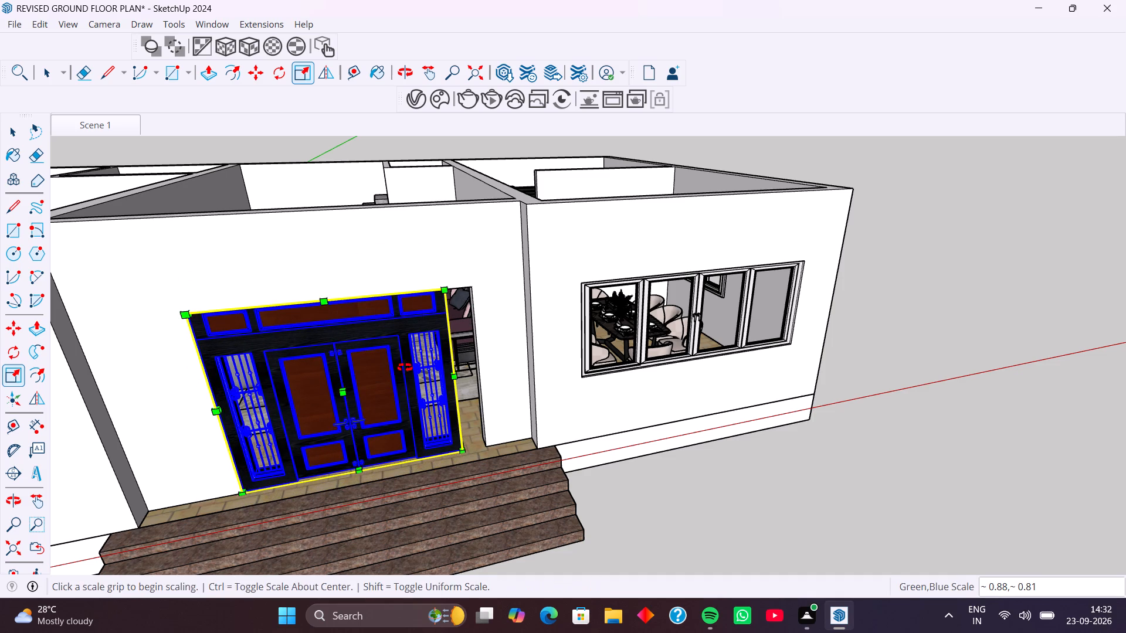
middle_drag(405, 367, 269, 385)
middle_drag(341, 379, 281, 415)
scroll(317, 379, up, 10)
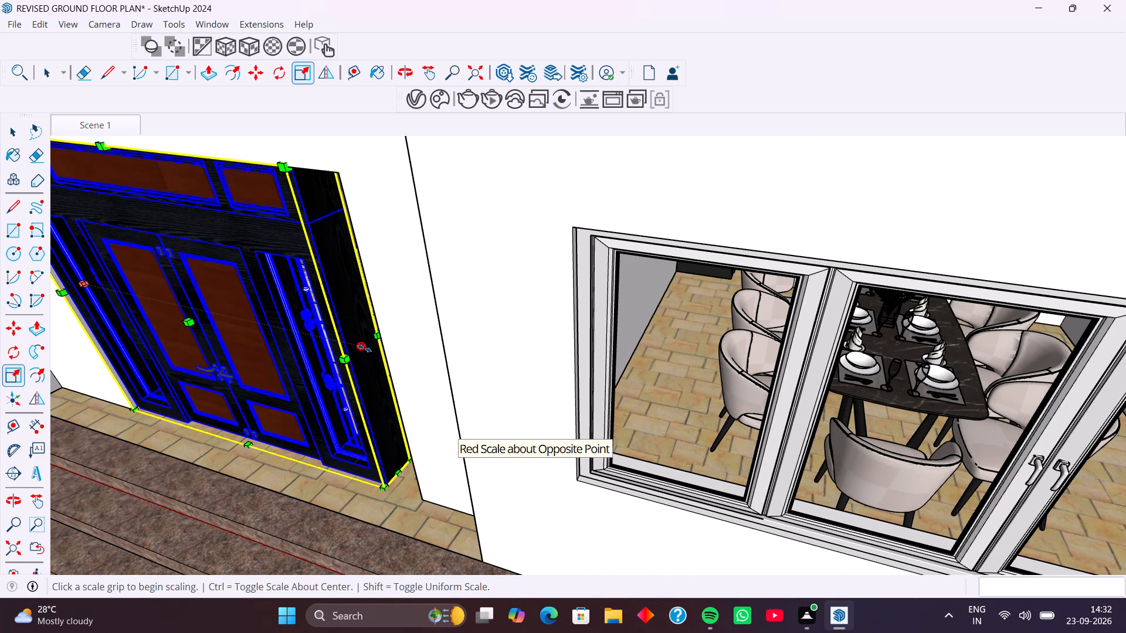
click(364, 348)
click(390, 355)
Scale the double door's thickness along the green axis by about 0.84 and deselect it.
scroll(350, 379, down, 5)
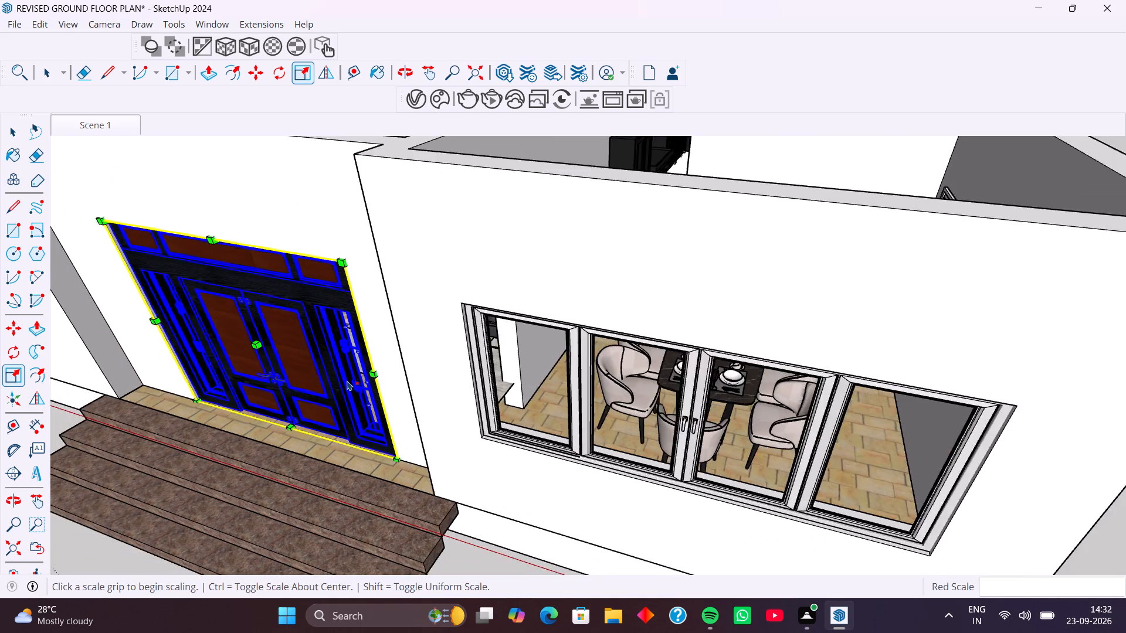
scroll(347, 380, down, 4)
middle_drag(351, 380, 259, 461)
middle_drag(330, 330, 234, 427)
middle_drag(285, 308, 230, 300)
shift+scroll(304, 264, down, 1)
shift+middle_drag(304, 264, 323, 339)
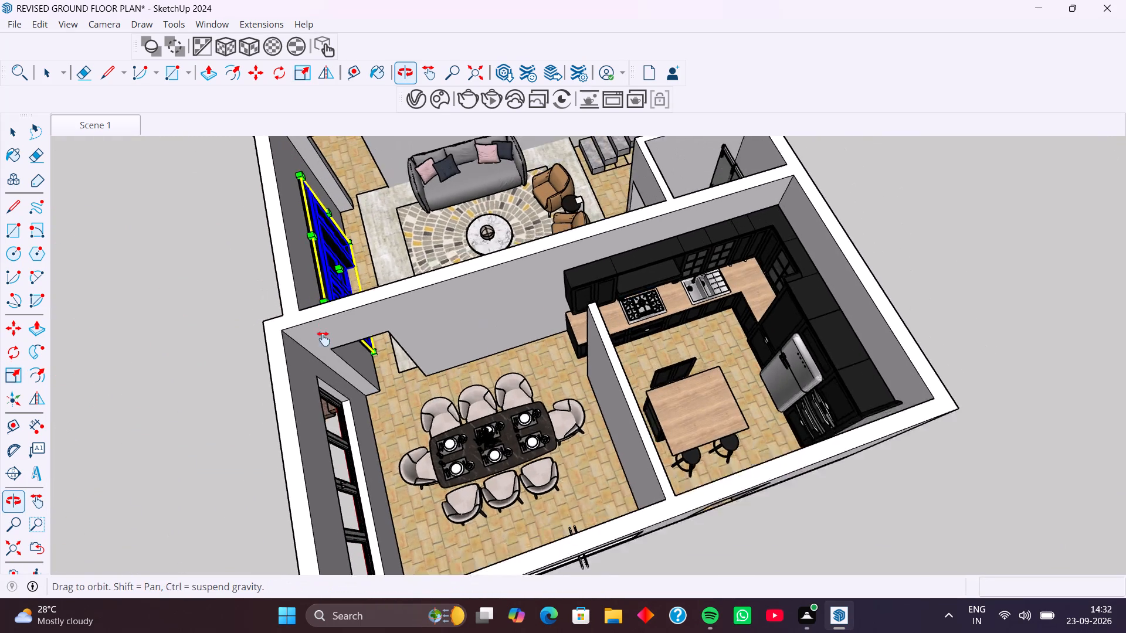
shift+middle_drag(323, 339, 342, 451)
scroll(341, 346, up, 11)
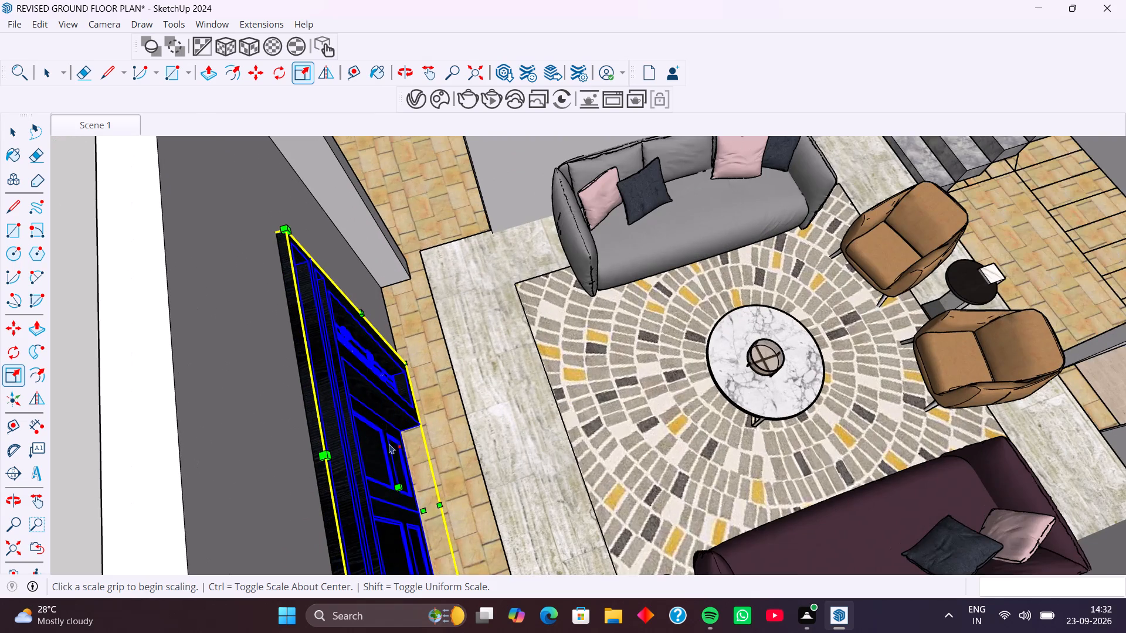
click(404, 486)
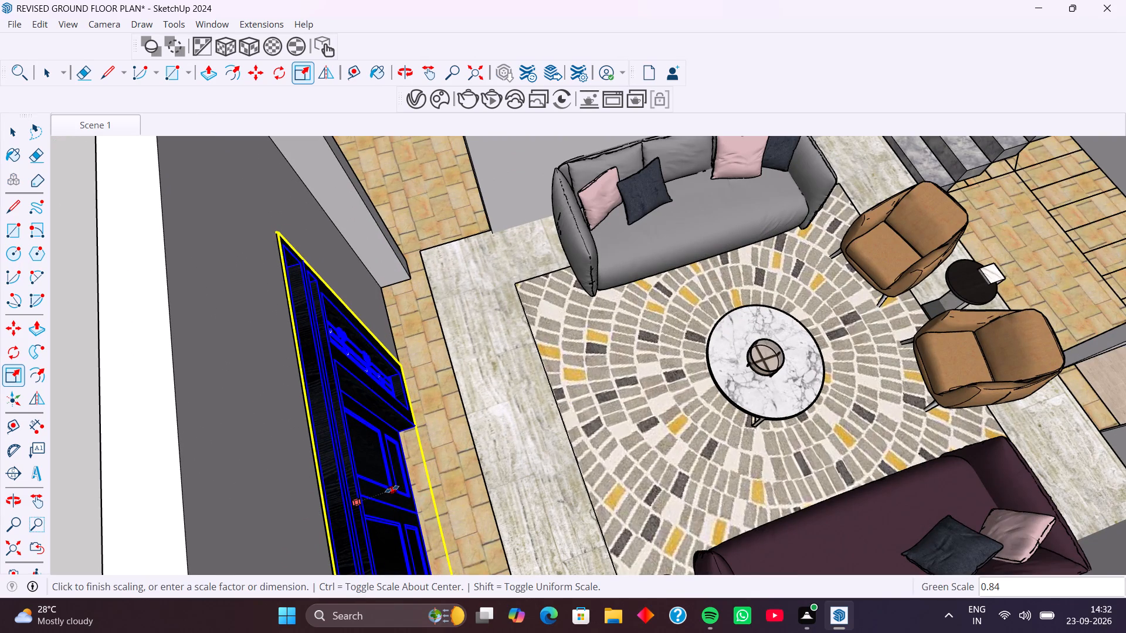
click(392, 489)
scroll(426, 448, down, 9)
middle_drag(337, 482, 454, 447)
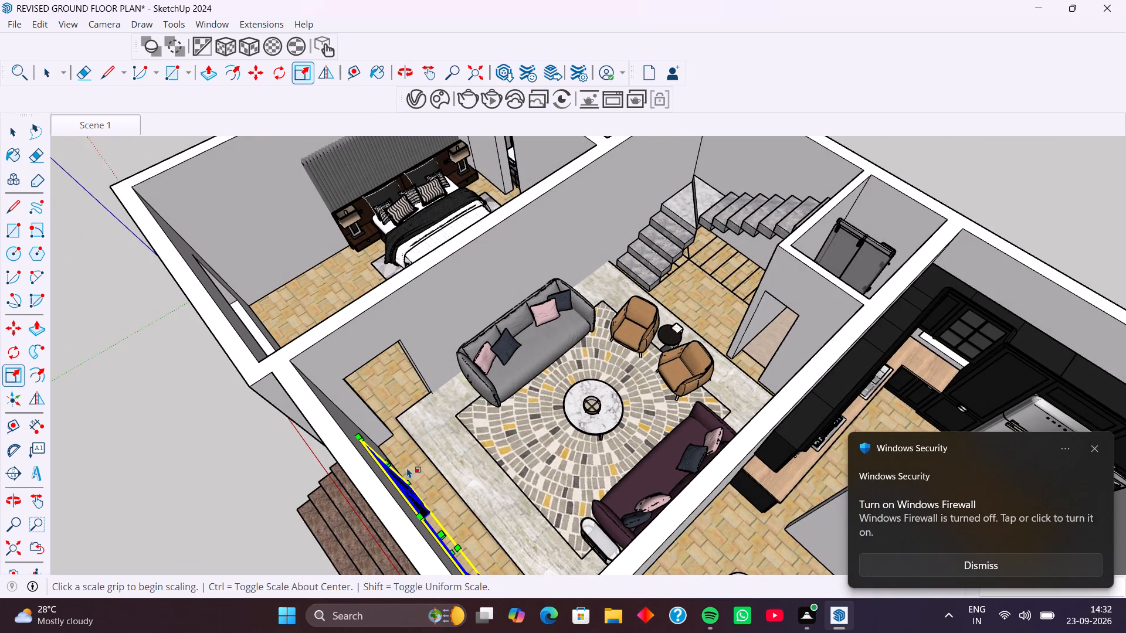
middle_drag(409, 468, 521, 350)
middle_drag(487, 430, 527, 340)
key(space)
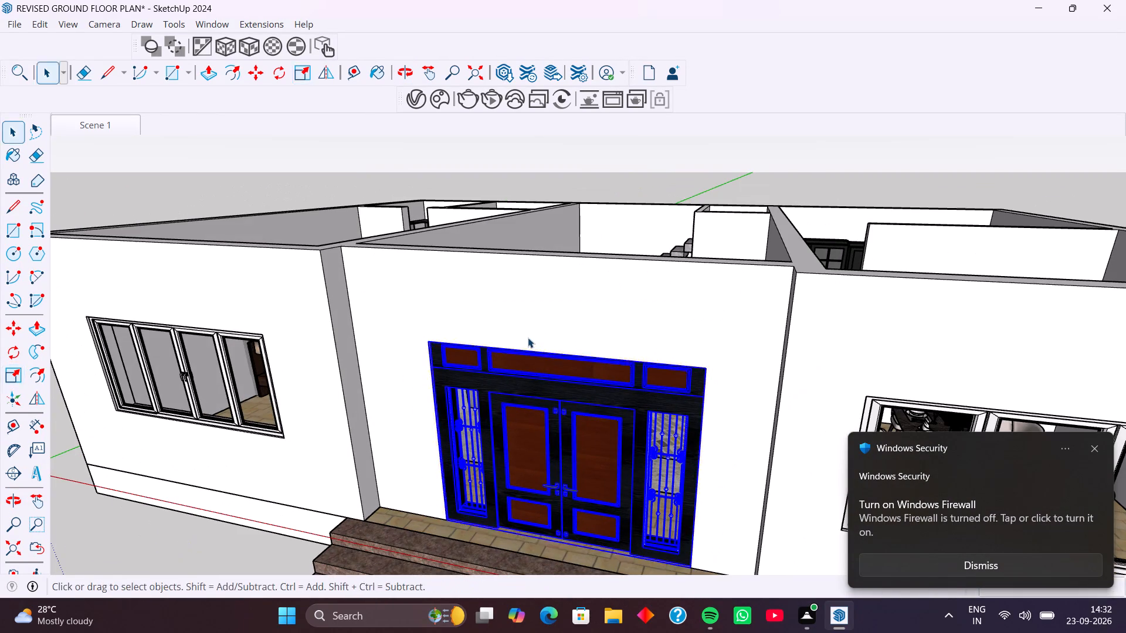
click(172, 545)
Examine the fitted entrance door and the furnished rooms of the house from the front and from above.
scroll(310, 417, down, 5)
middle_drag(334, 432, 432, 425)
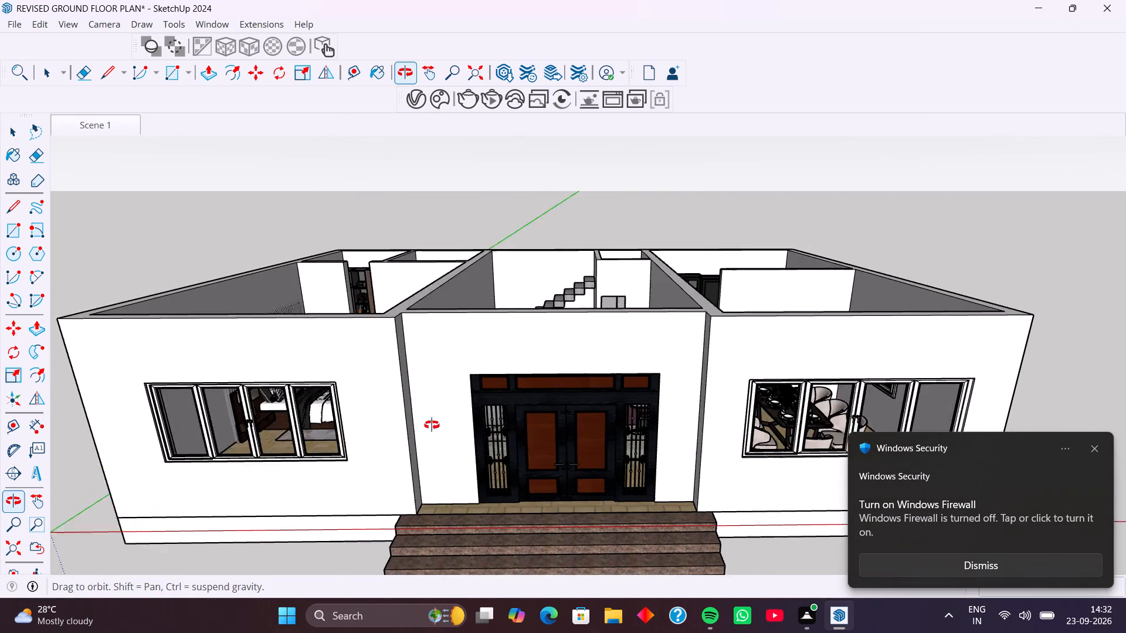
scroll(449, 416, down, 2)
shift+middle_drag(447, 348, 391, 349)
middle_drag(445, 336, 442, 358)
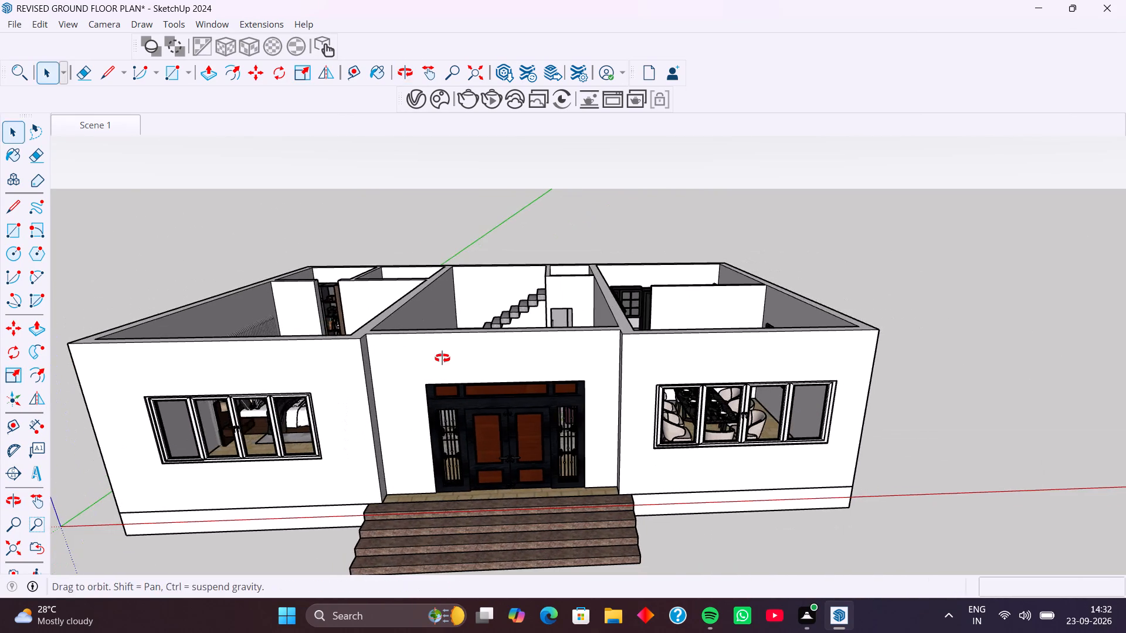
middle_drag(442, 358, 453, 505)
middle_drag(466, 400, 464, 319)
shift+middle_drag(411, 325, 411, 332)
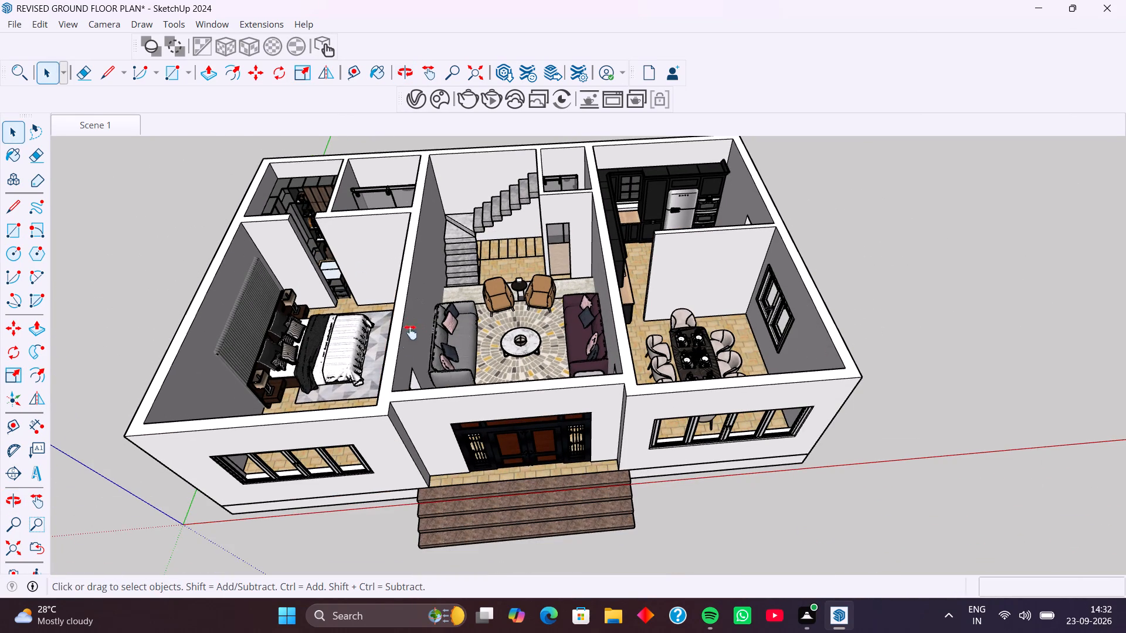
shift+middle_drag(411, 332, 402, 373)
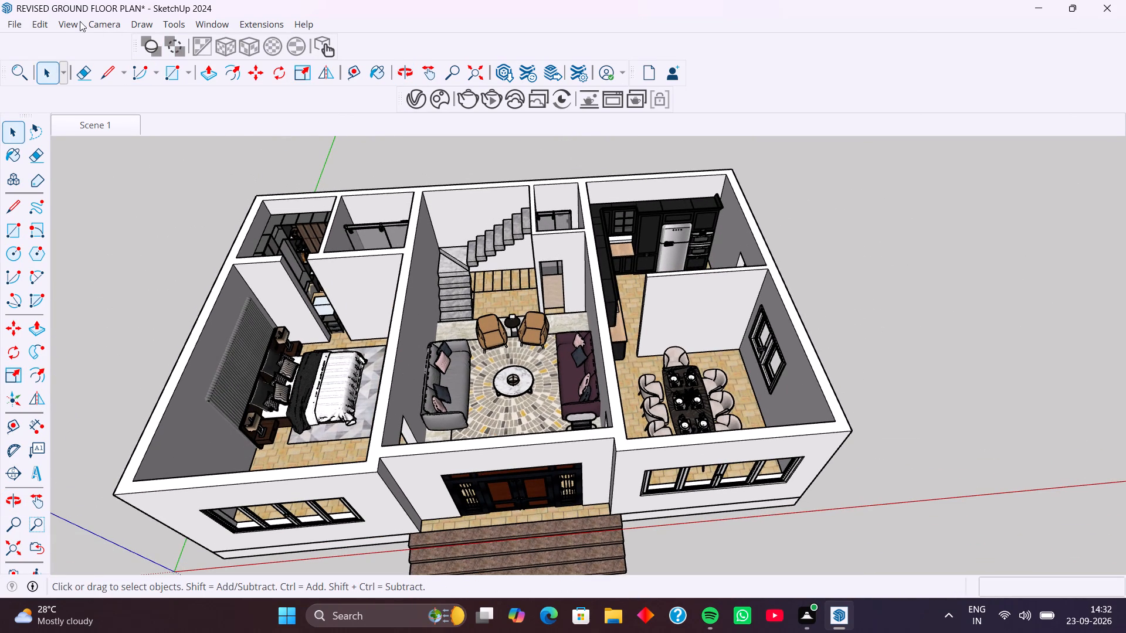
Set the camera to the standard Top view with Parallel Projection.
click(72, 23)
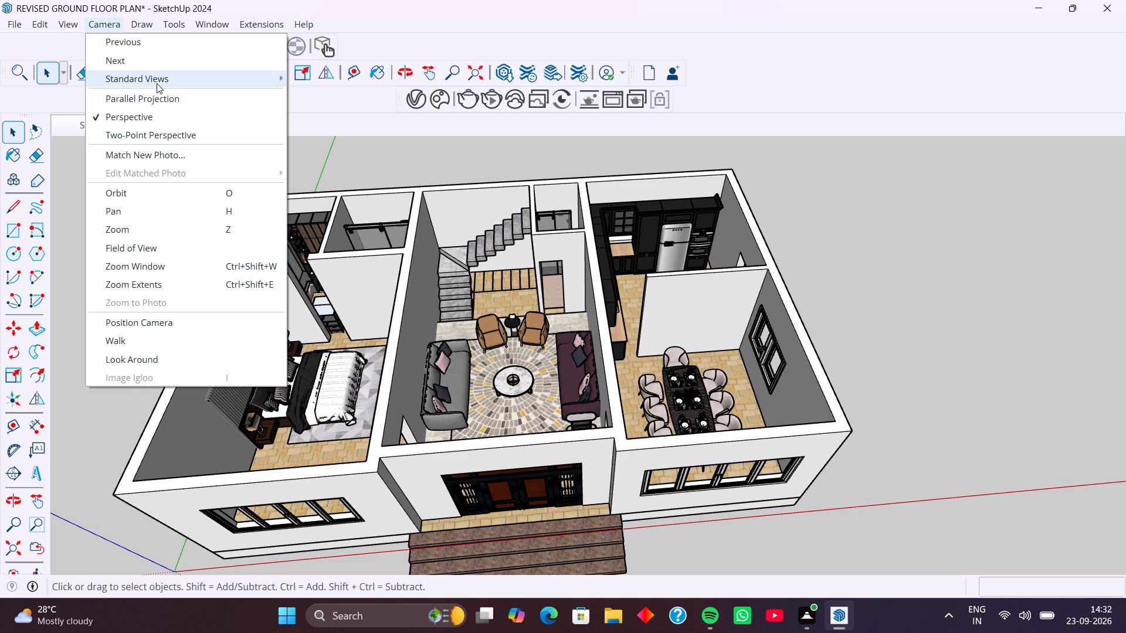
click(318, 78)
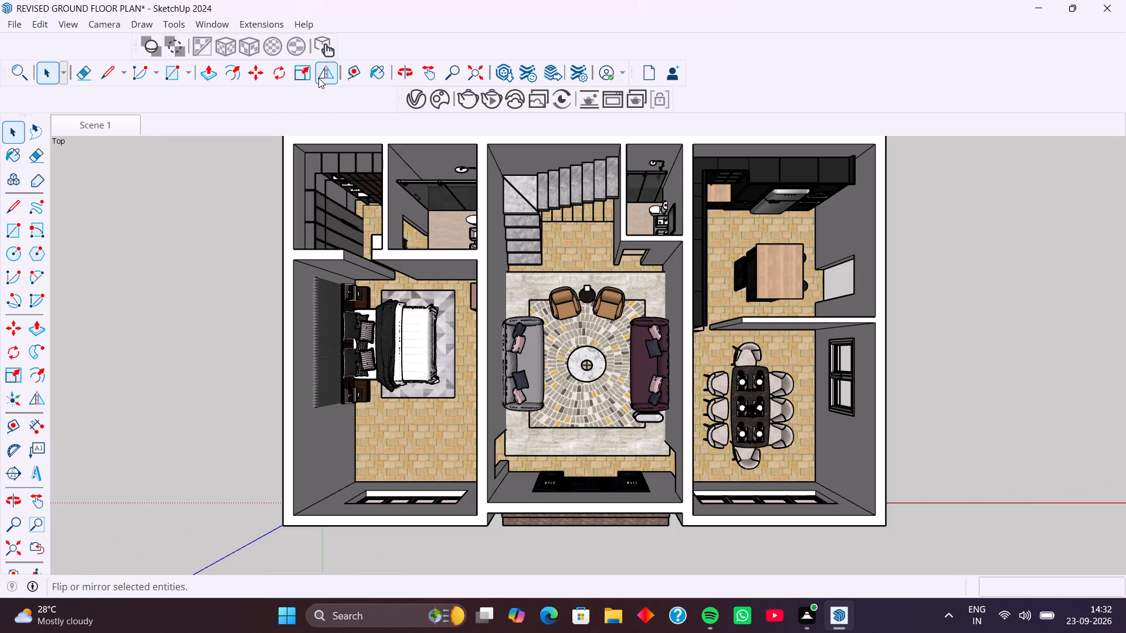
click(110, 26)
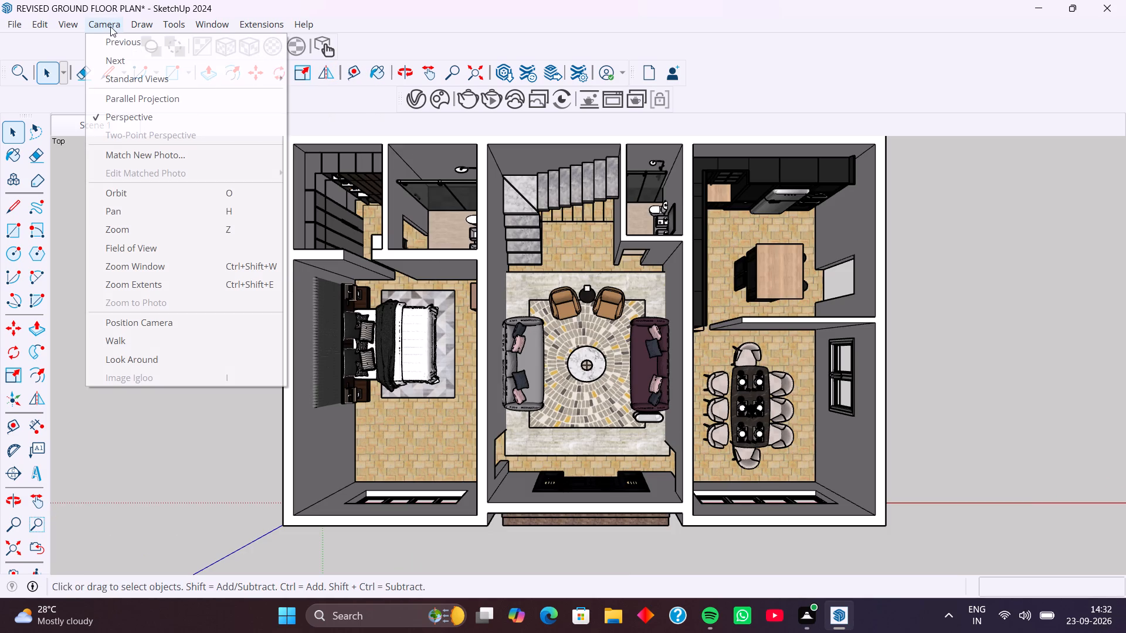
click(157, 101)
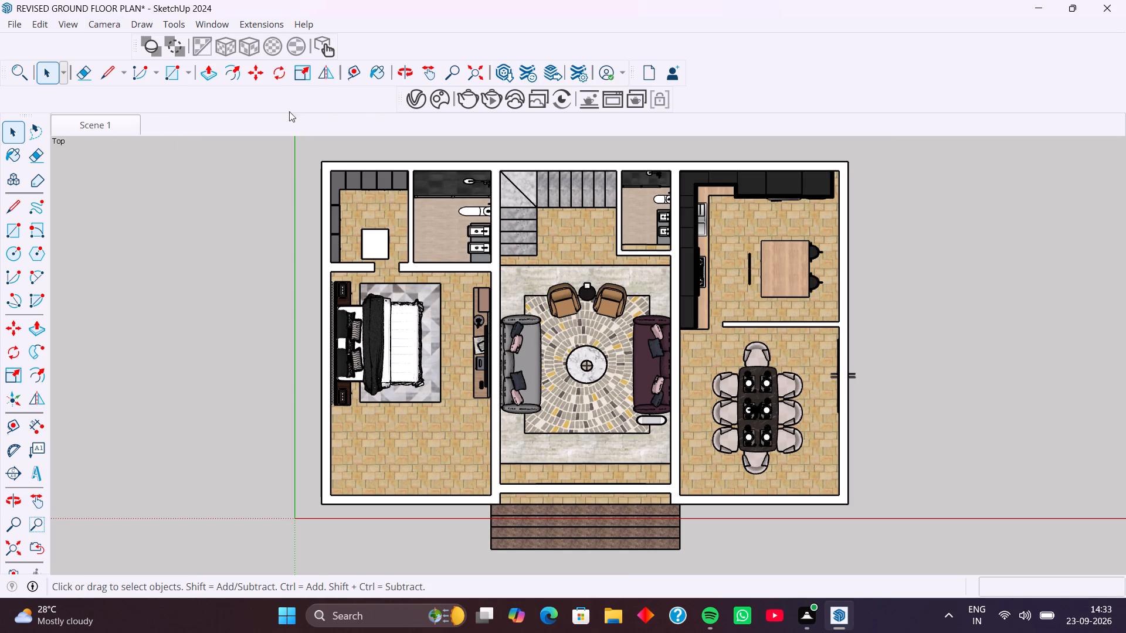
Search the 3D Warehouse for "car".
click(218, 20)
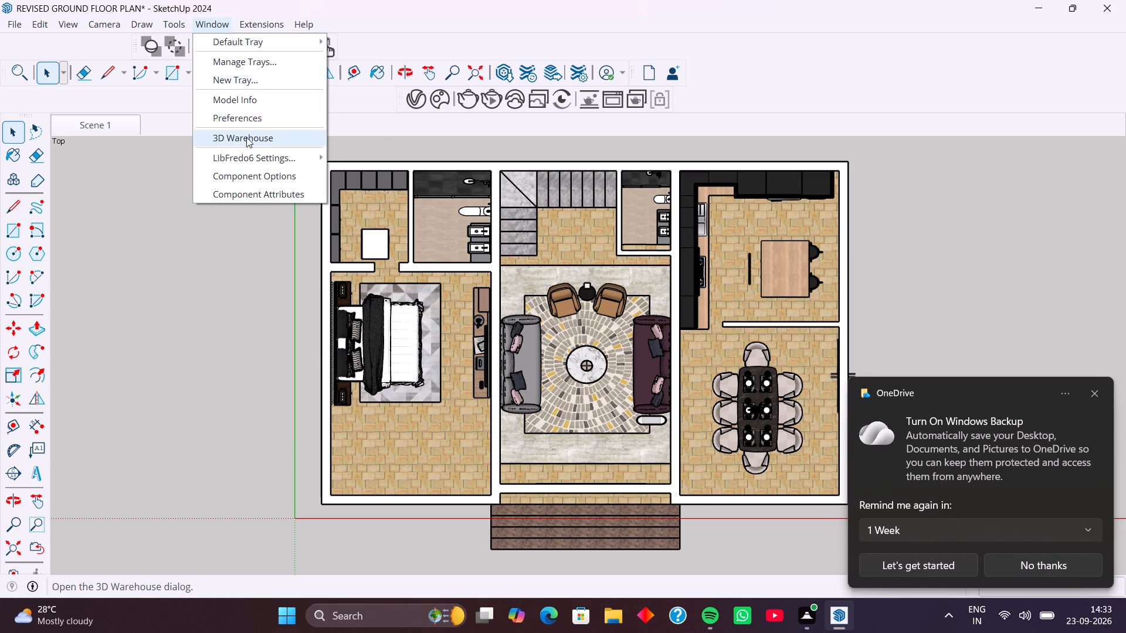
click(246, 137)
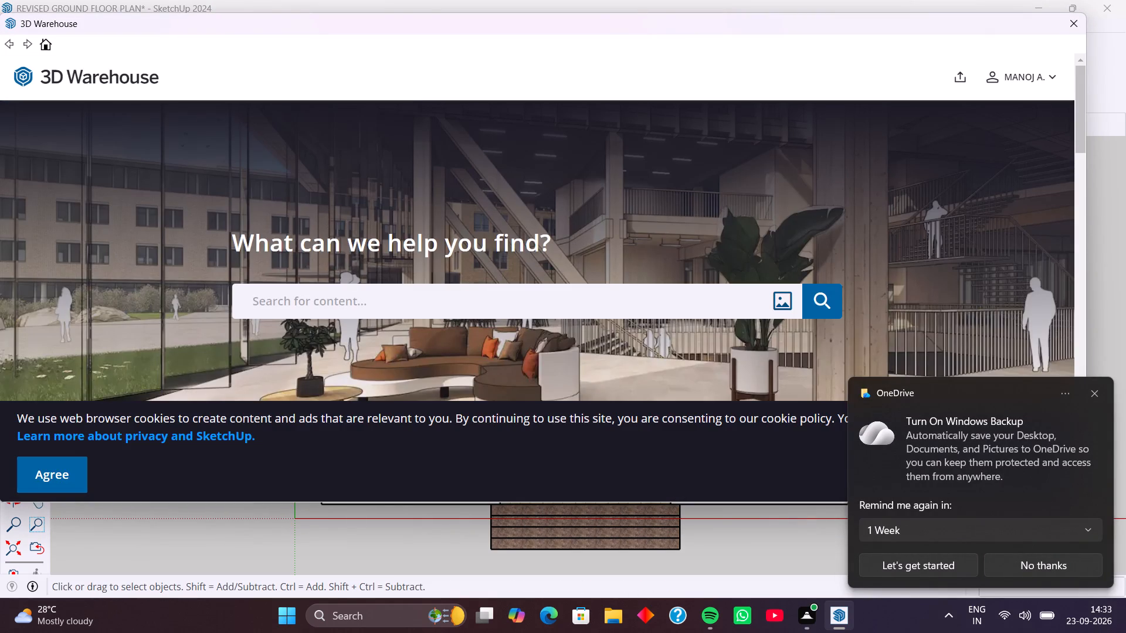
click(381, 311)
text(car)
key(Return)
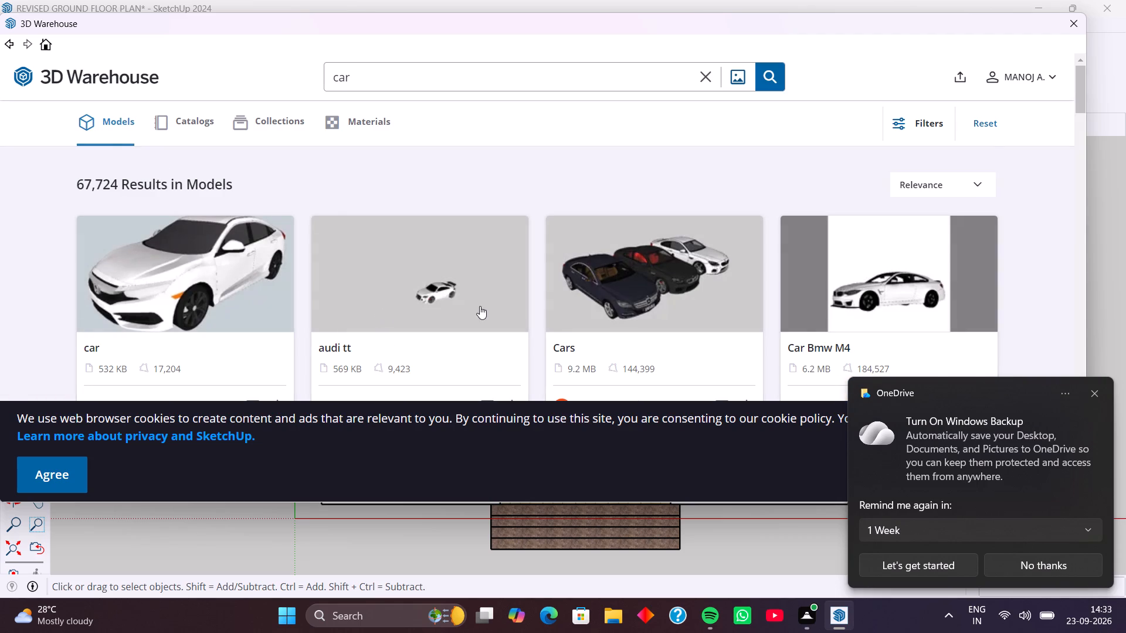
Browse the car results and load the Bugatti veyron model directly into the floor plan model.
scroll(480, 306, down, 6)
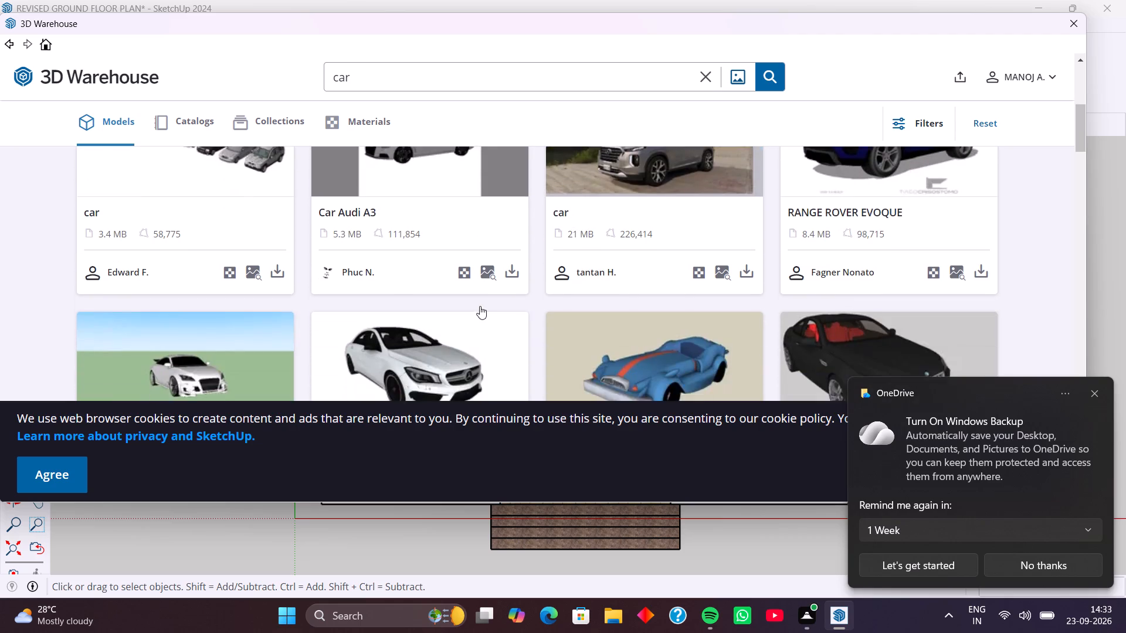
scroll(480, 306, down, 1)
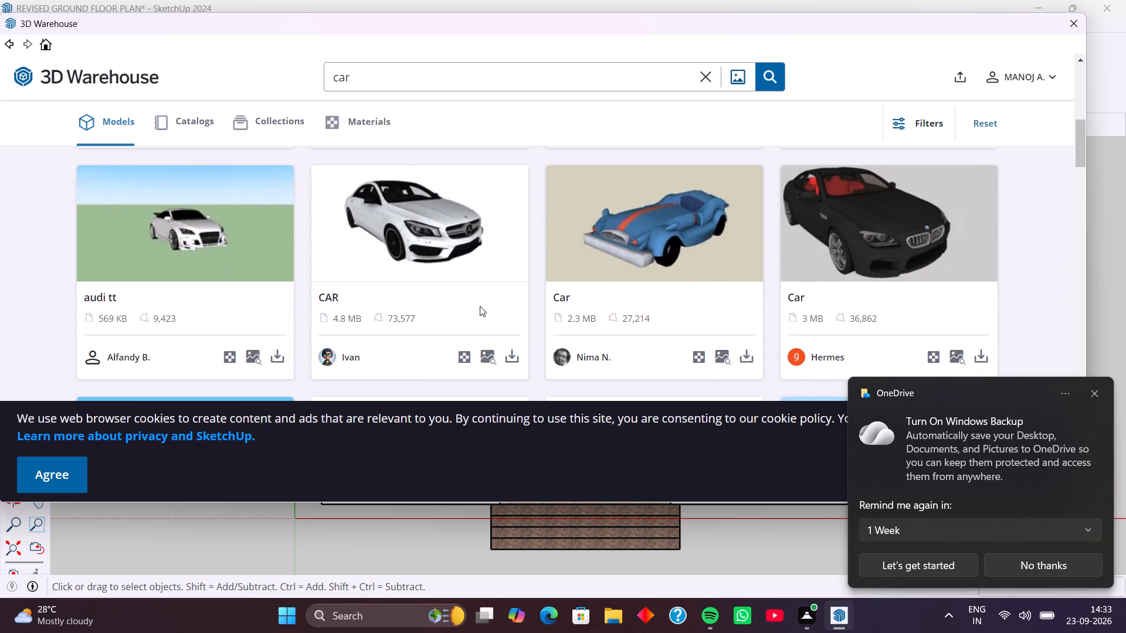
scroll(480, 306, down, 4)
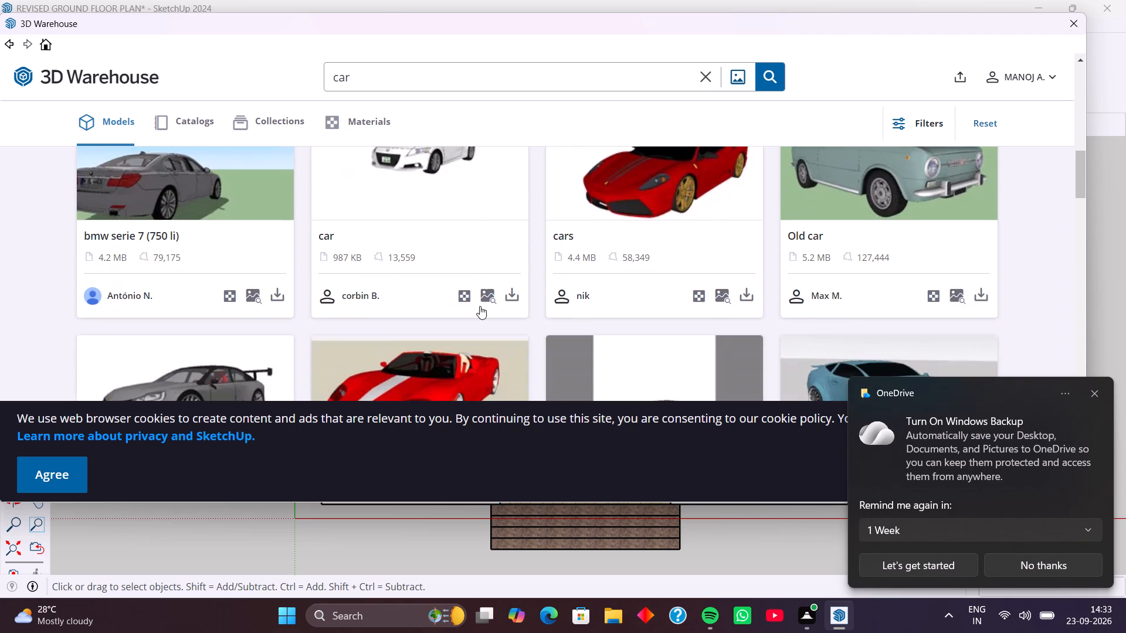
scroll(480, 306, down, 2)
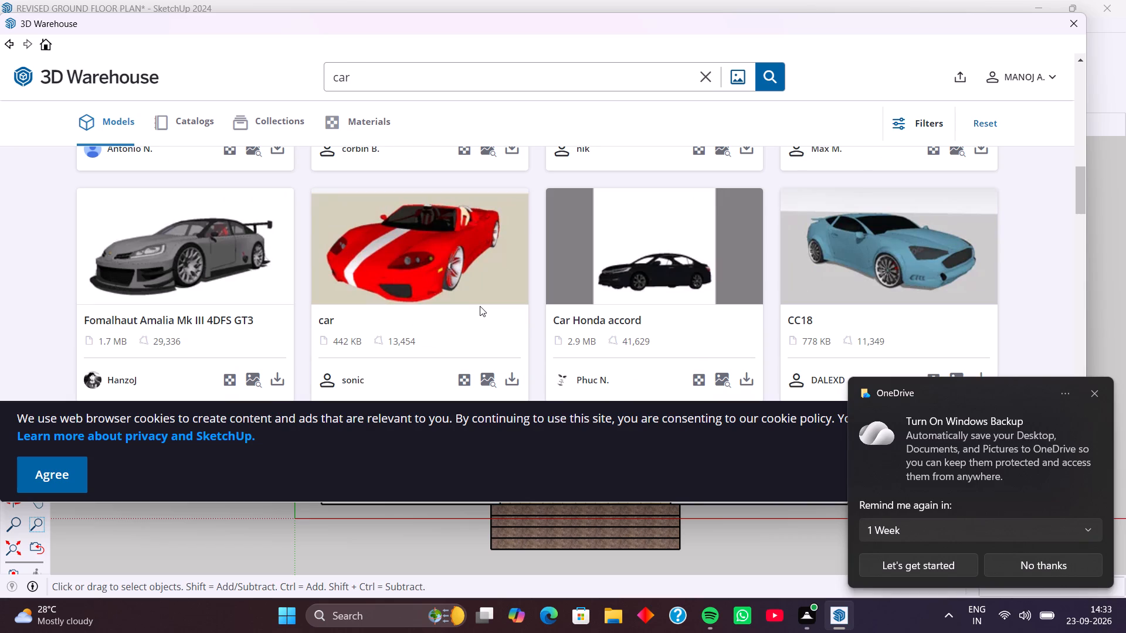
scroll(480, 306, down, 2)
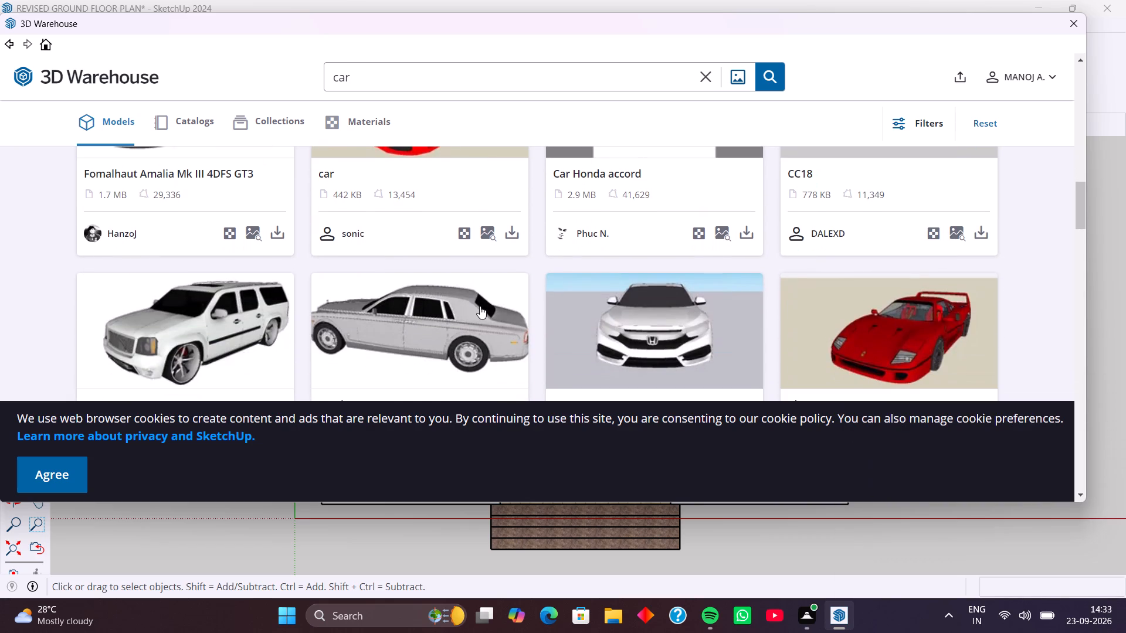
scroll(631, 346, down, 4)
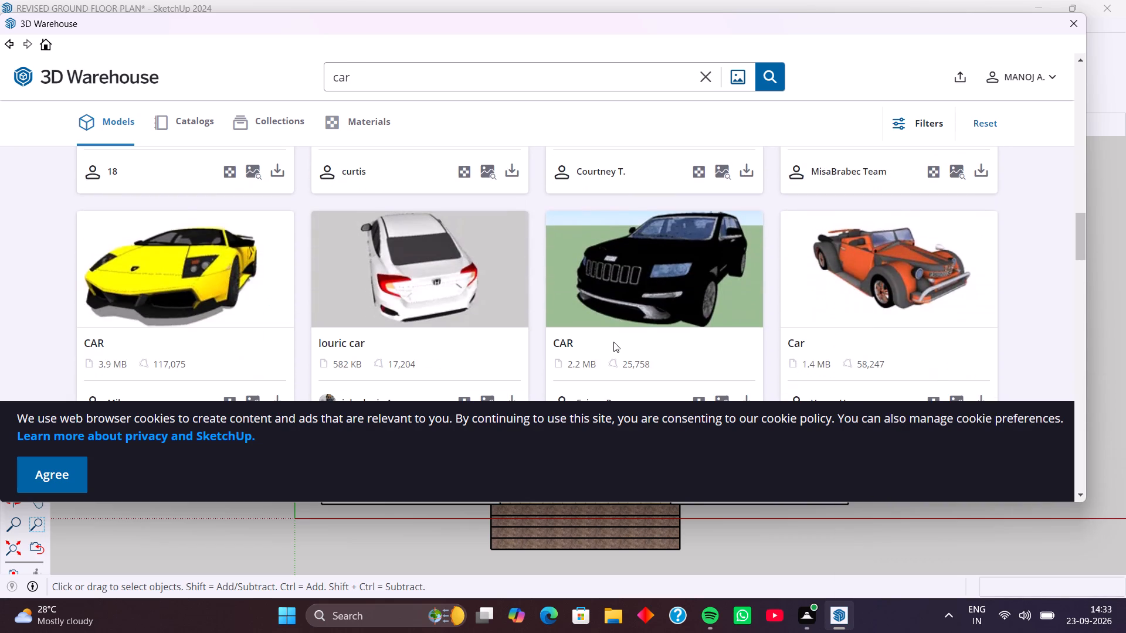
scroll(613, 342, down, 1)
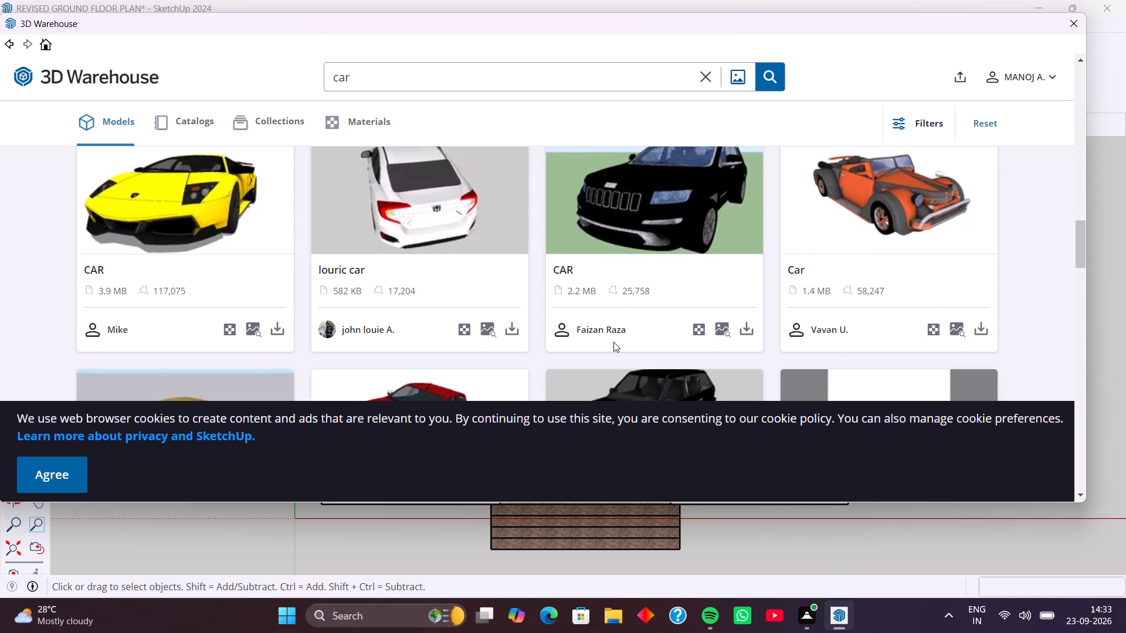
scroll(613, 342, down, 3)
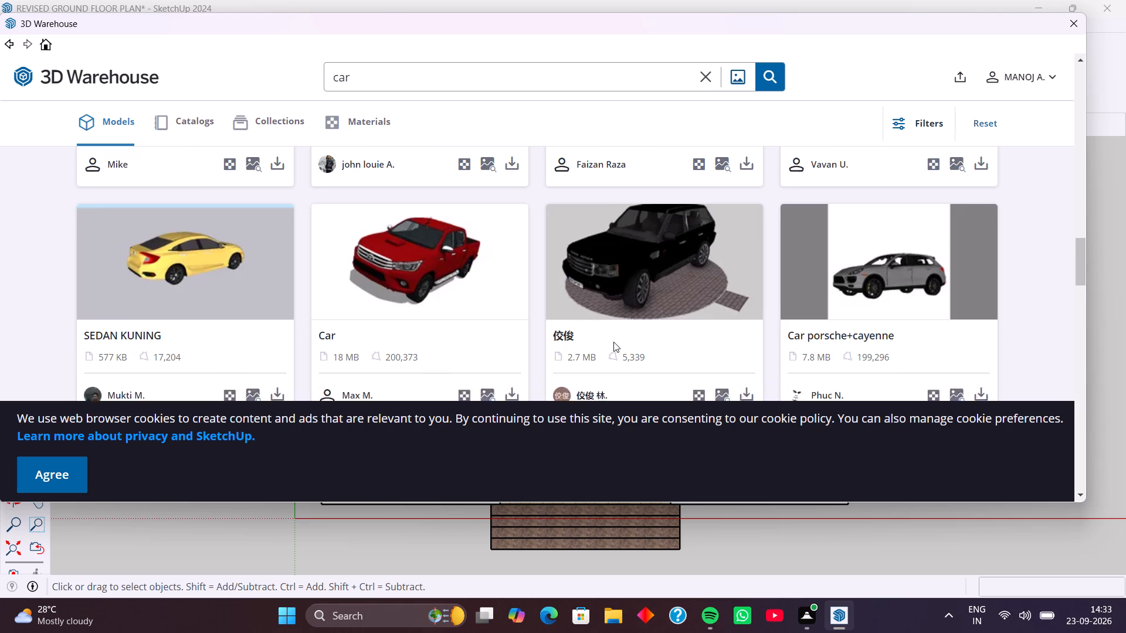
scroll(613, 342, down, 3)
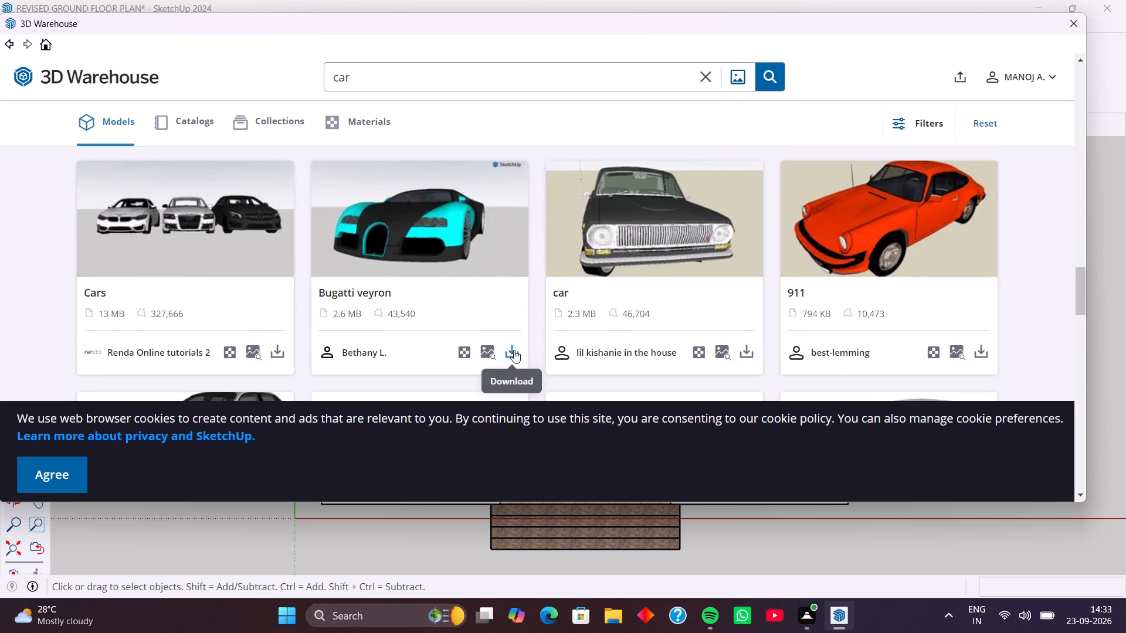
click(514, 350)
click(507, 278)
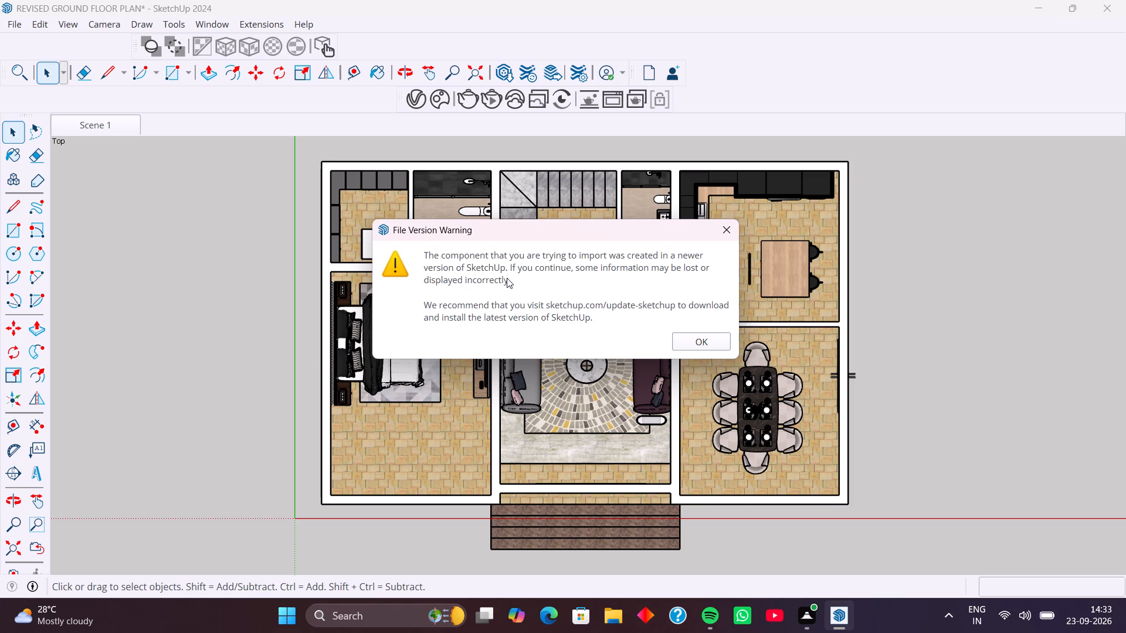
click(698, 343)
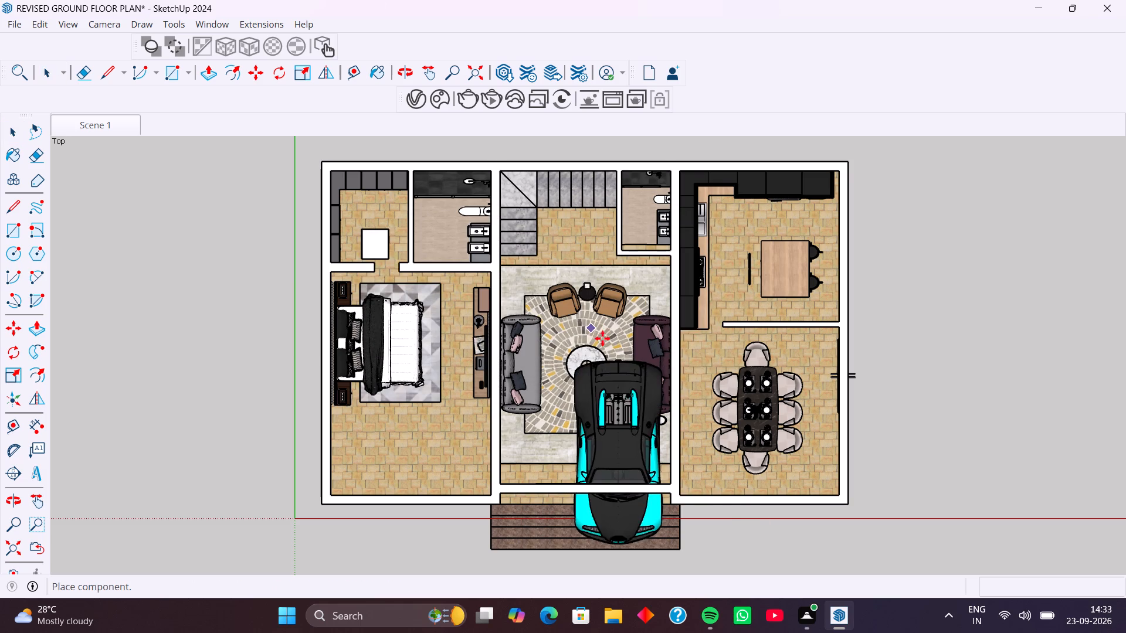
Place the Bugatti veyron car outside the house, just in front of the entrance steps.
scroll(662, 333, down, 2)
shift+middle_drag(662, 333, 658, 91)
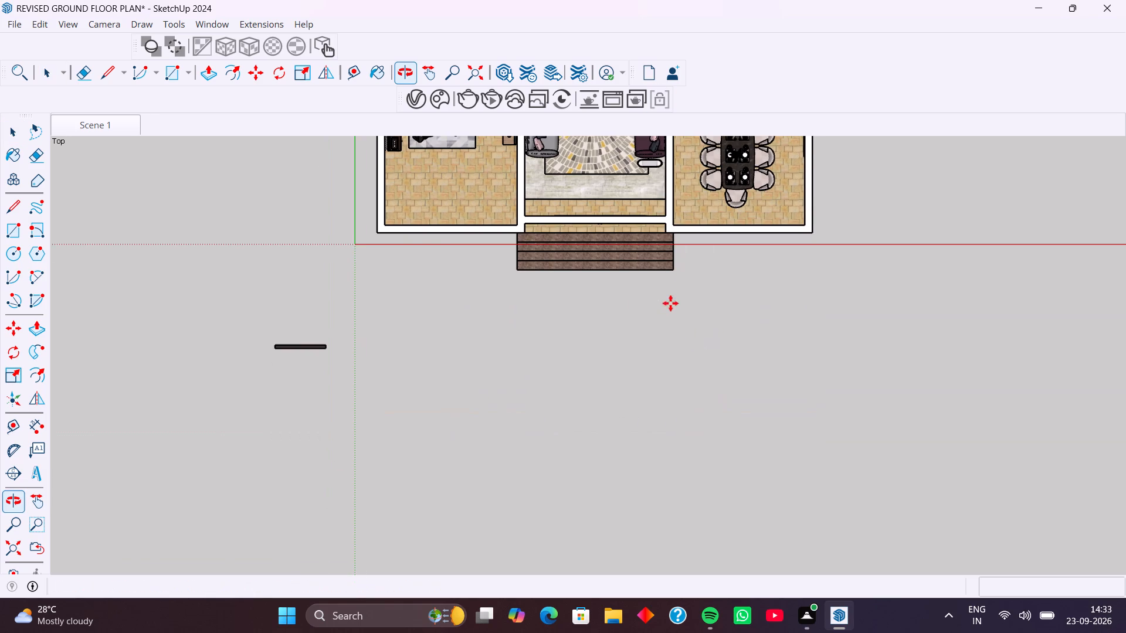
click(656, 272)
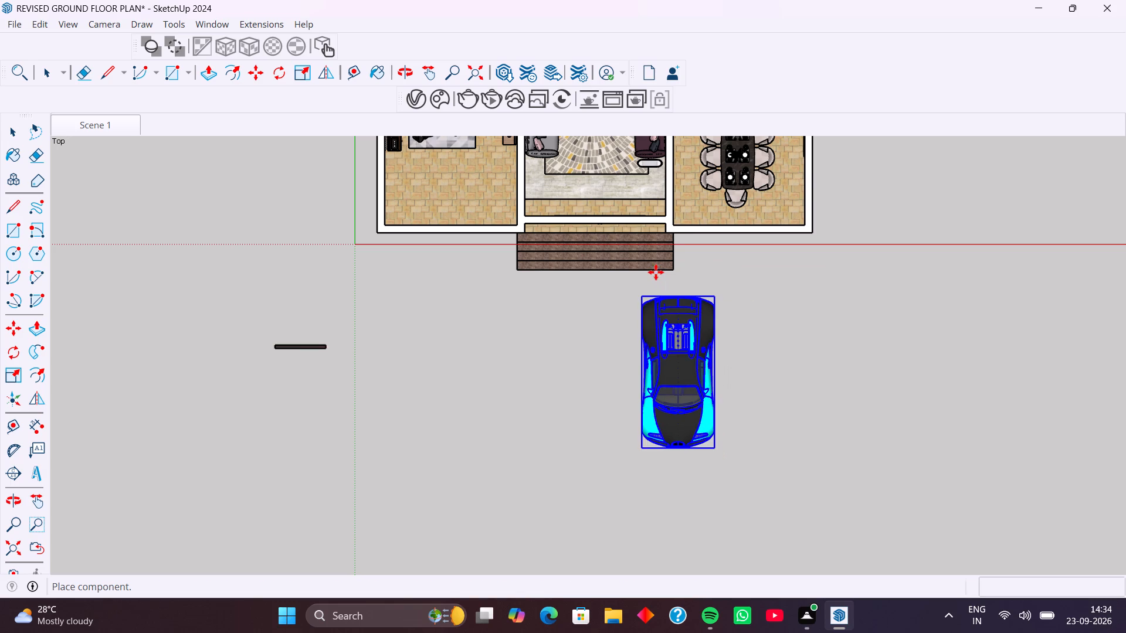
Rotate the car 90 degrees about the vertical blue axis so it lies parallel to the front facade.
middle_drag(674, 447, 747, 199)
middle_drag(654, 404, 734, 395)
click(9, 354)
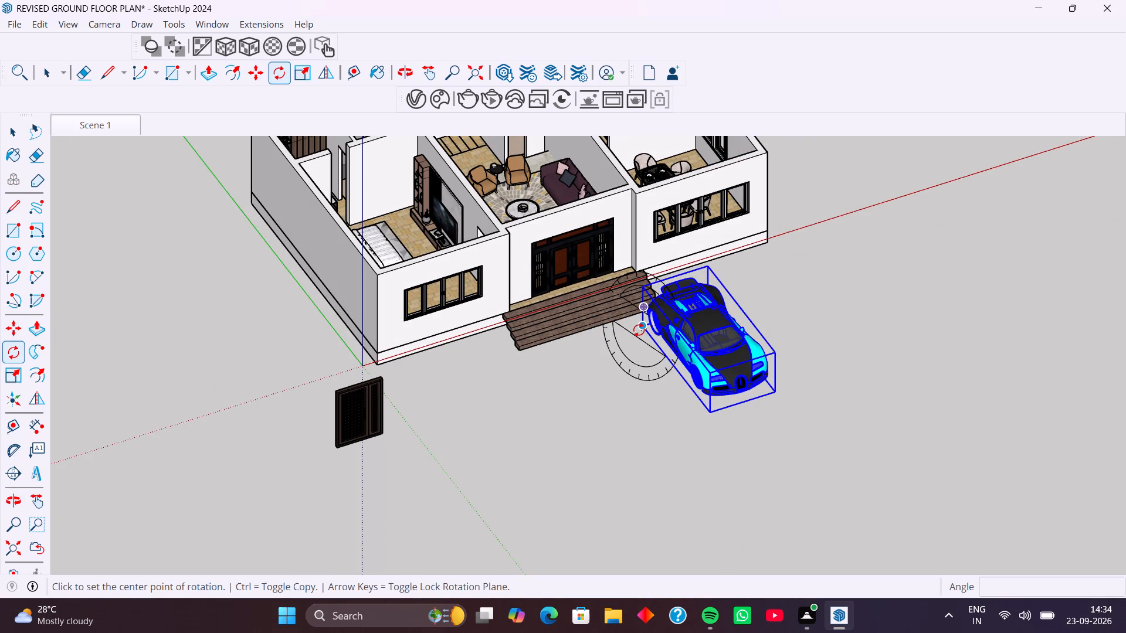
key(Up)
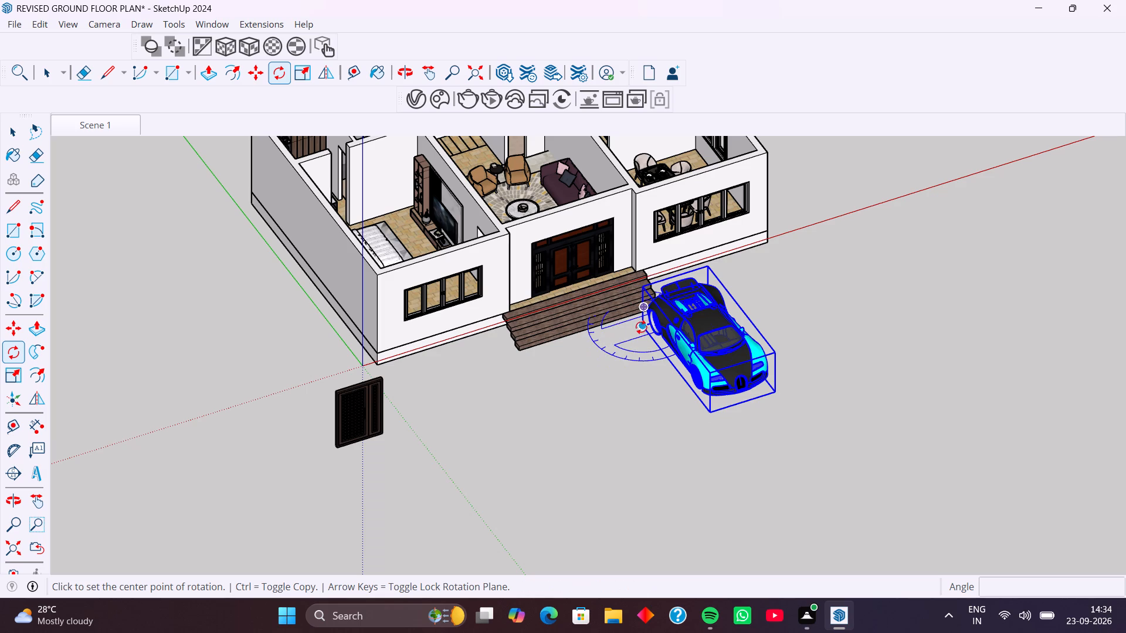
click(640, 327)
click(717, 427)
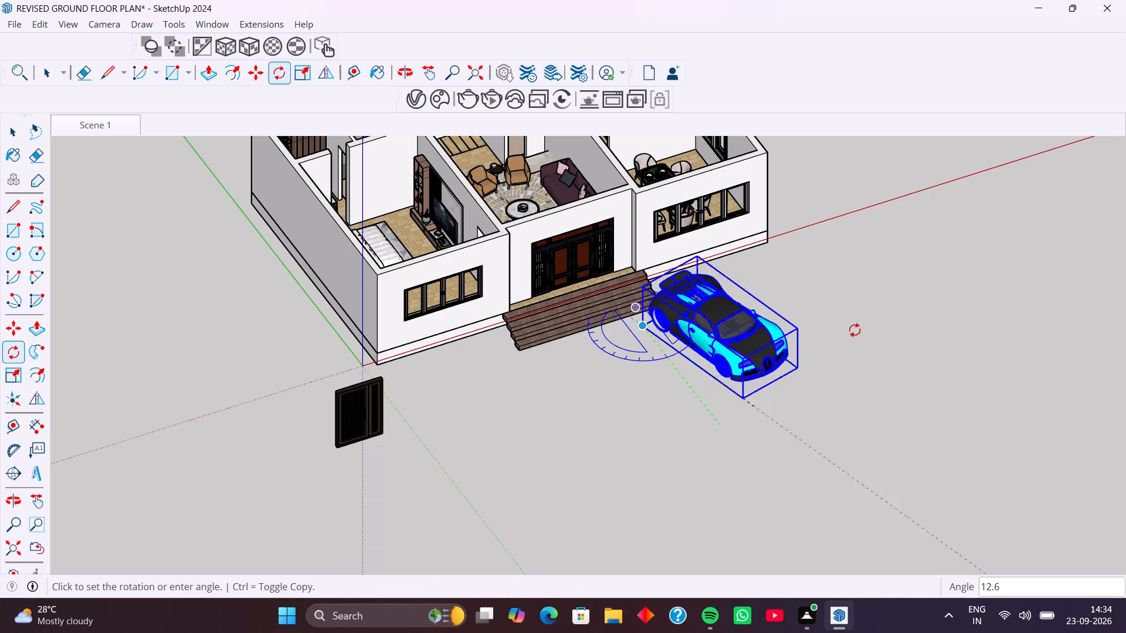
click(883, 251)
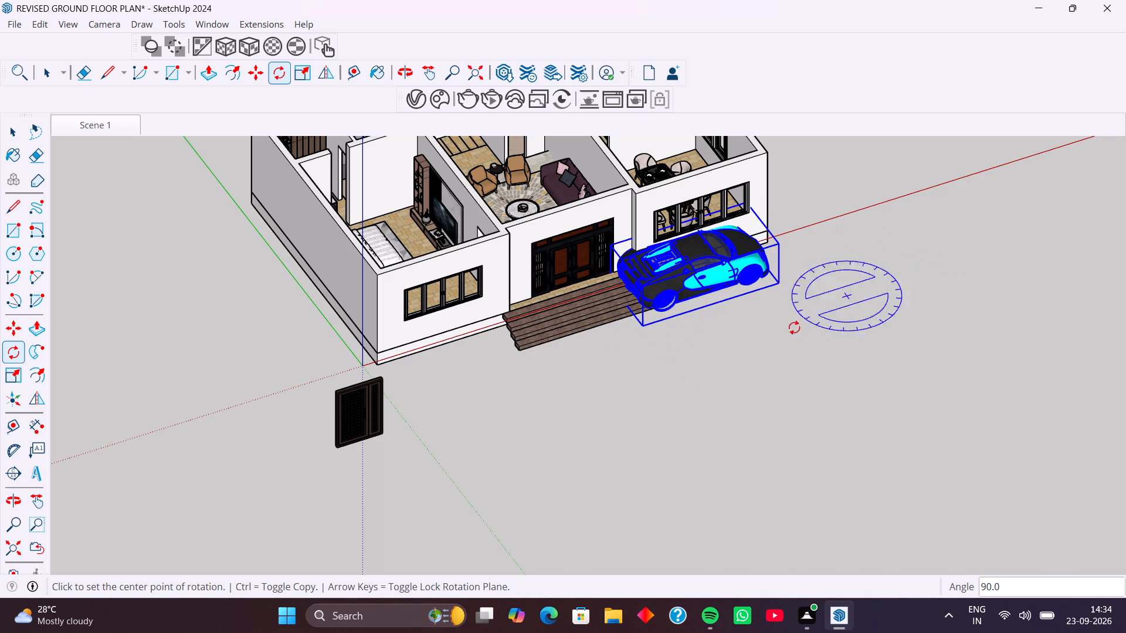
Move the car about 15' 9" so it stands clear in front of the entrance steps.
scroll(651, 346, up, 1)
key(m)
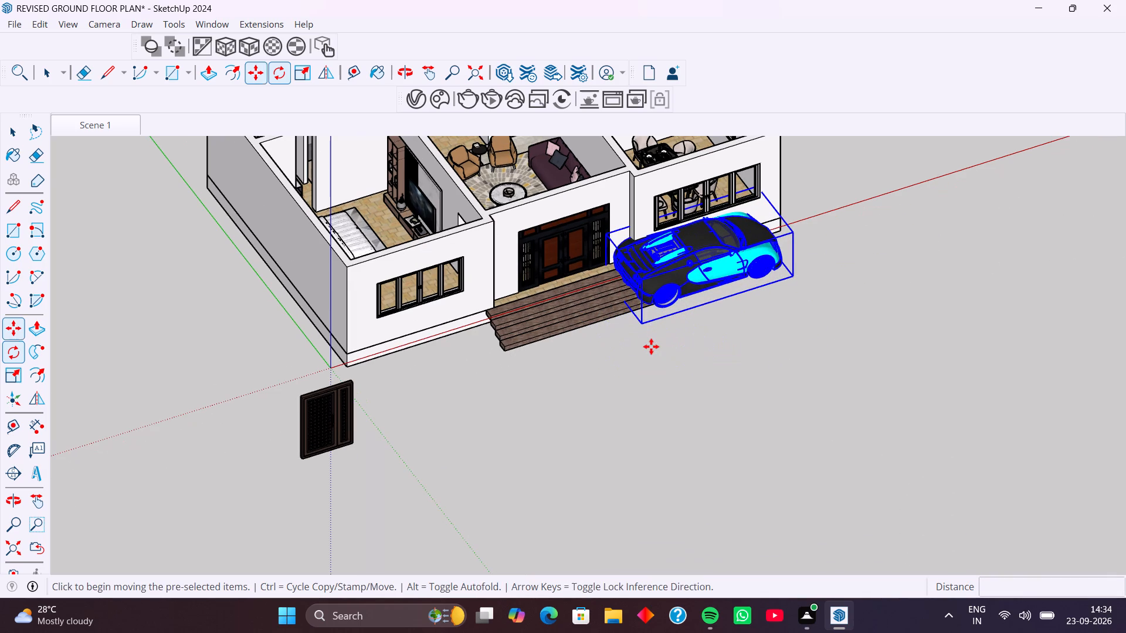
scroll(648, 341, up, 3)
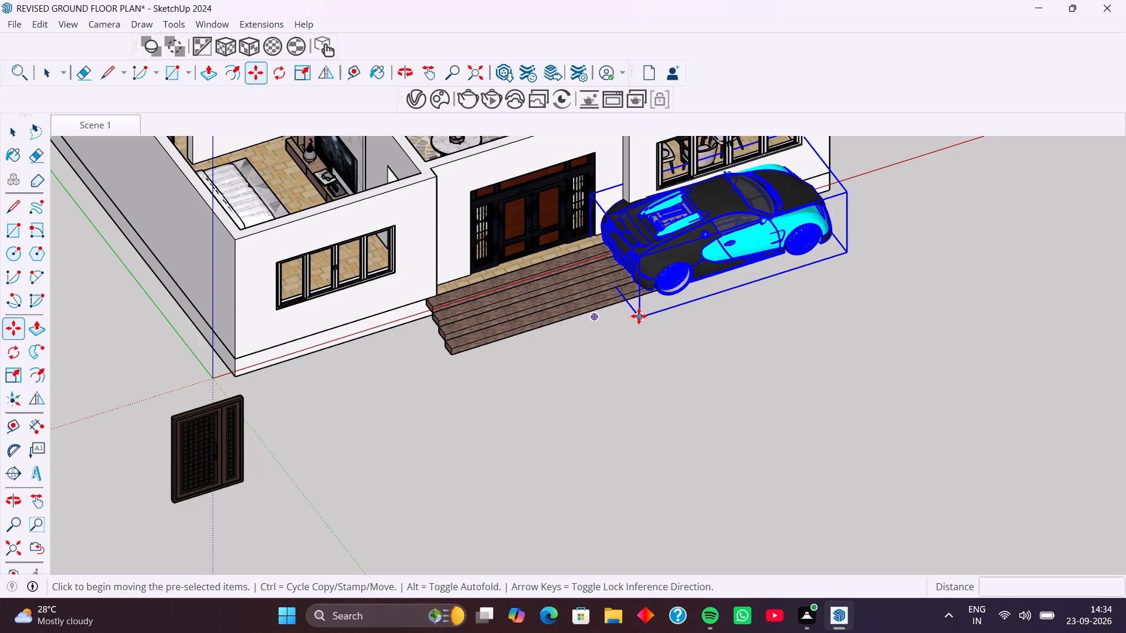
click(639, 316)
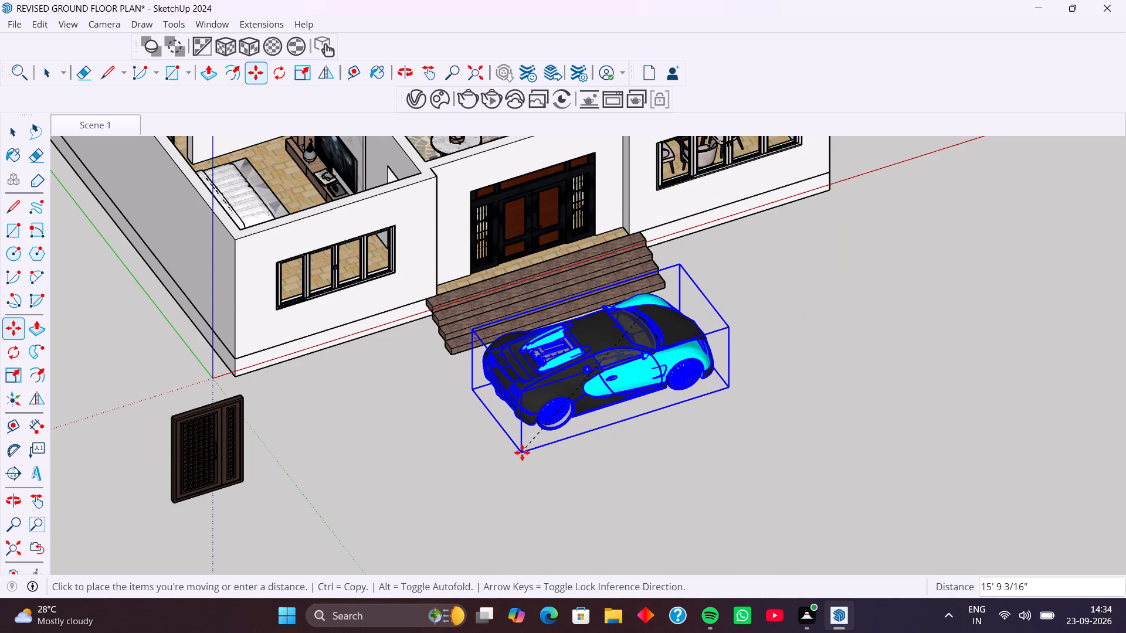
click(522, 452)
Shift the car slightly closer to the entrance steps, roughly centred in front of them, and deselect it.
middle_drag(538, 413, 524, 508)
middle_drag(605, 438, 474, 416)
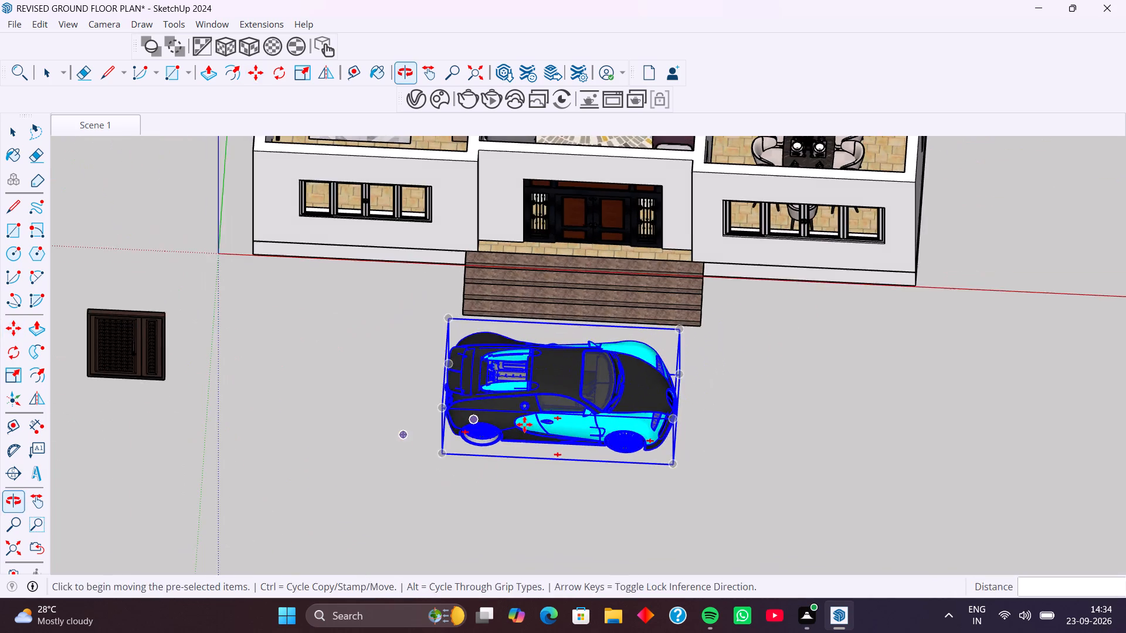
middle_drag(697, 389, 412, 405)
scroll(615, 398, up, 1)
scroll(467, 388, down, 3)
middle_drag(529, 414, 488, 485)
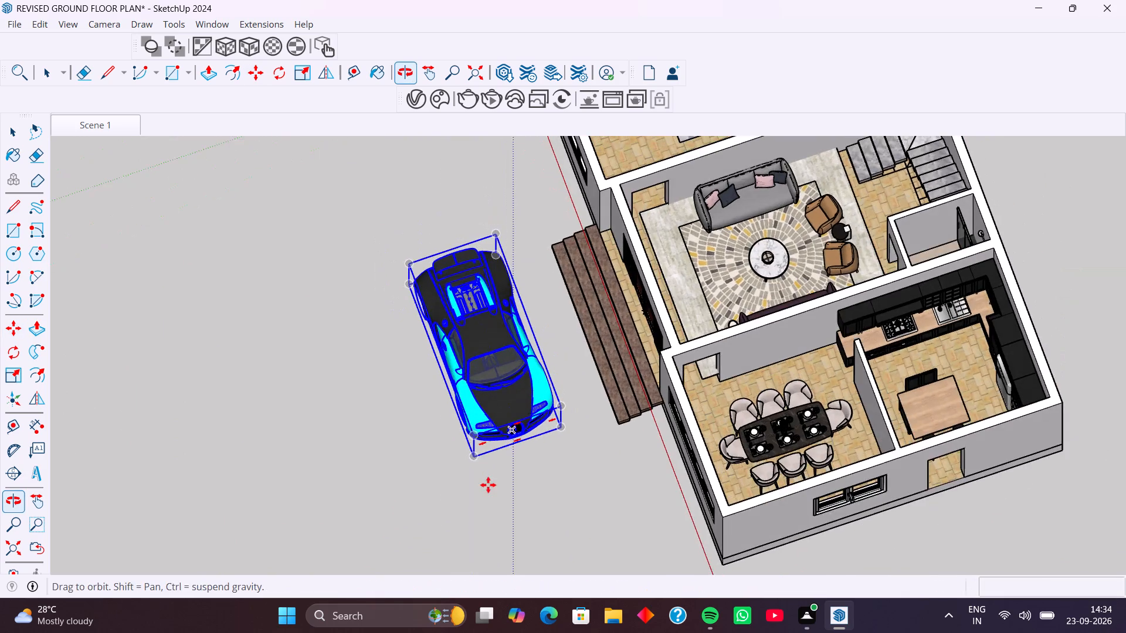
scroll(537, 416, up, 3)
click(450, 469)
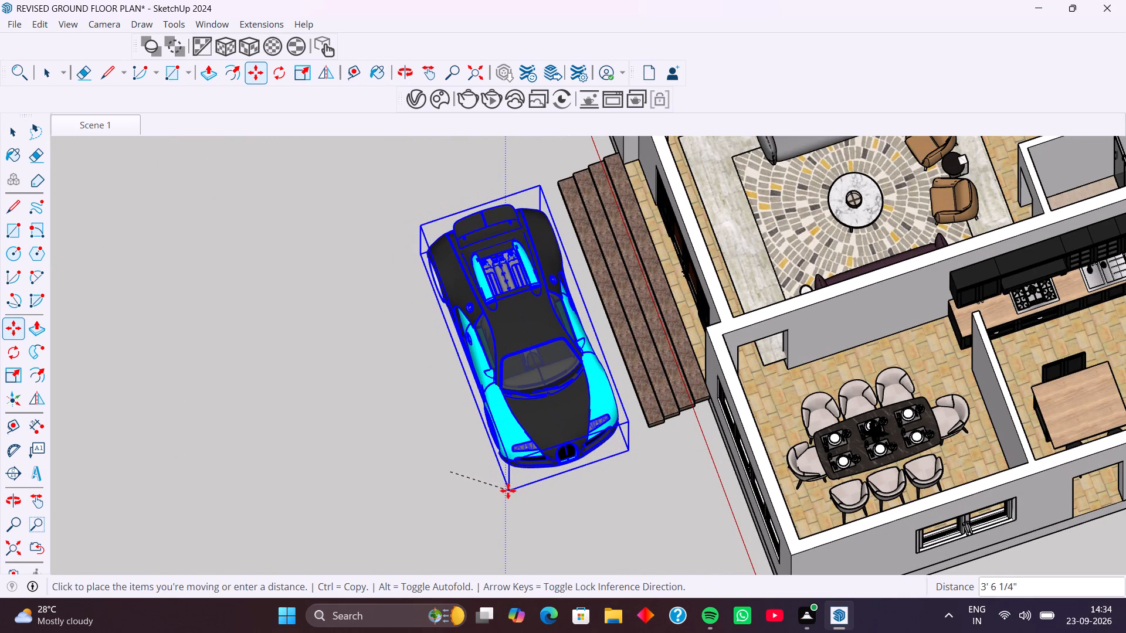
click(498, 487)
scroll(507, 440, down, 12)
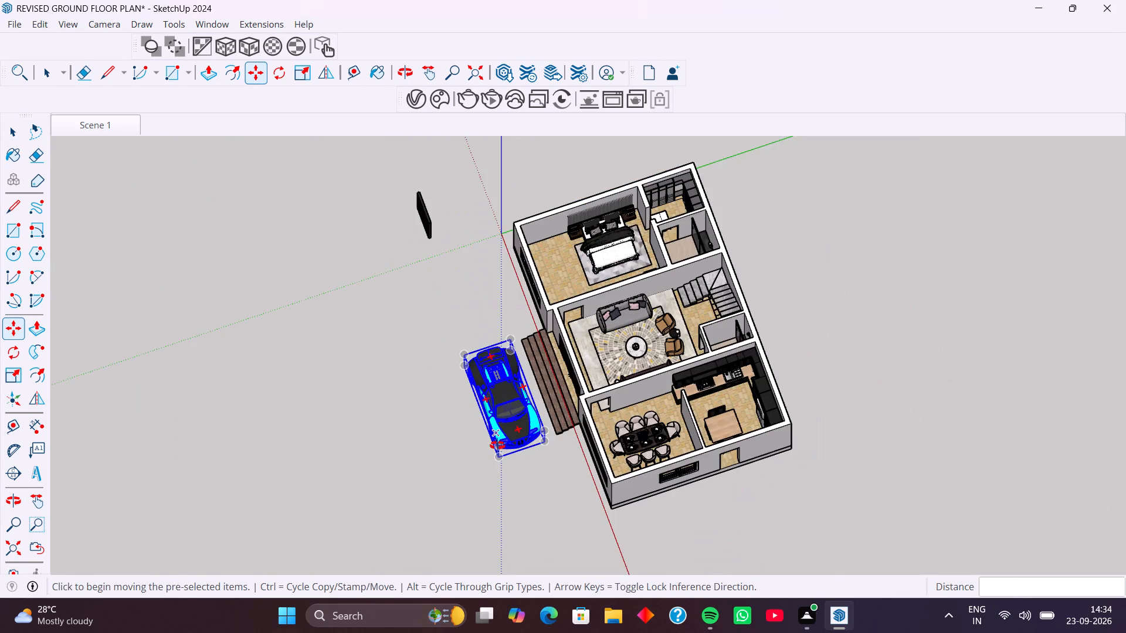
middle_drag(497, 445, 662, 421)
middle_drag(602, 426, 643, 425)
key(space)
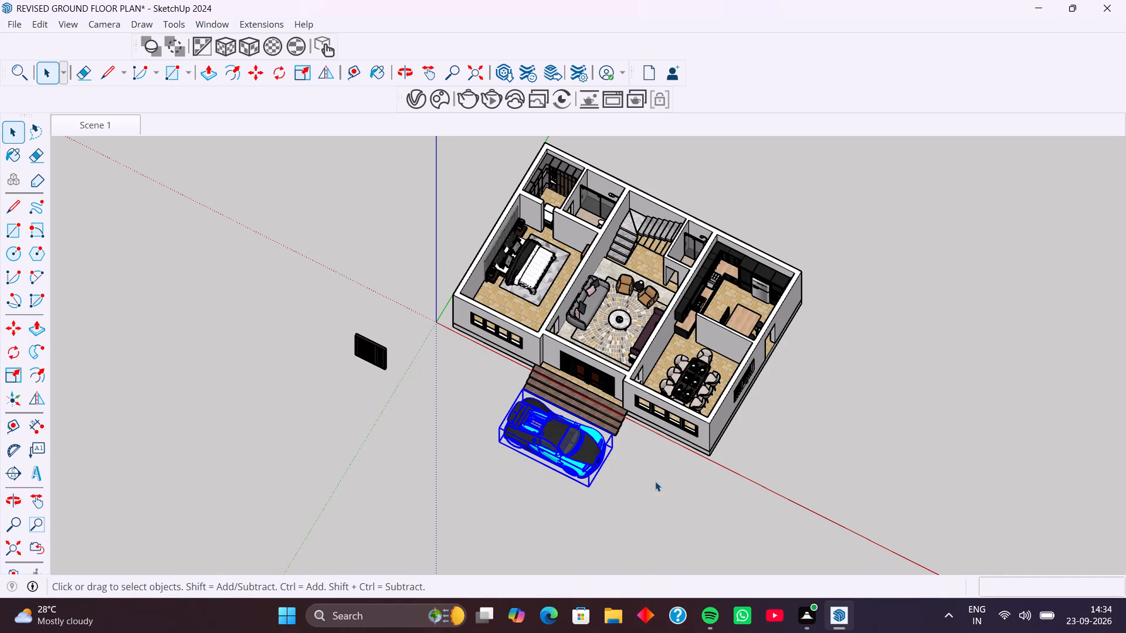
click(655, 481)
Delete the spare dark panel component standing outside the front corner of the house.
middle_drag(406, 386, 519, 352)
click(384, 423)
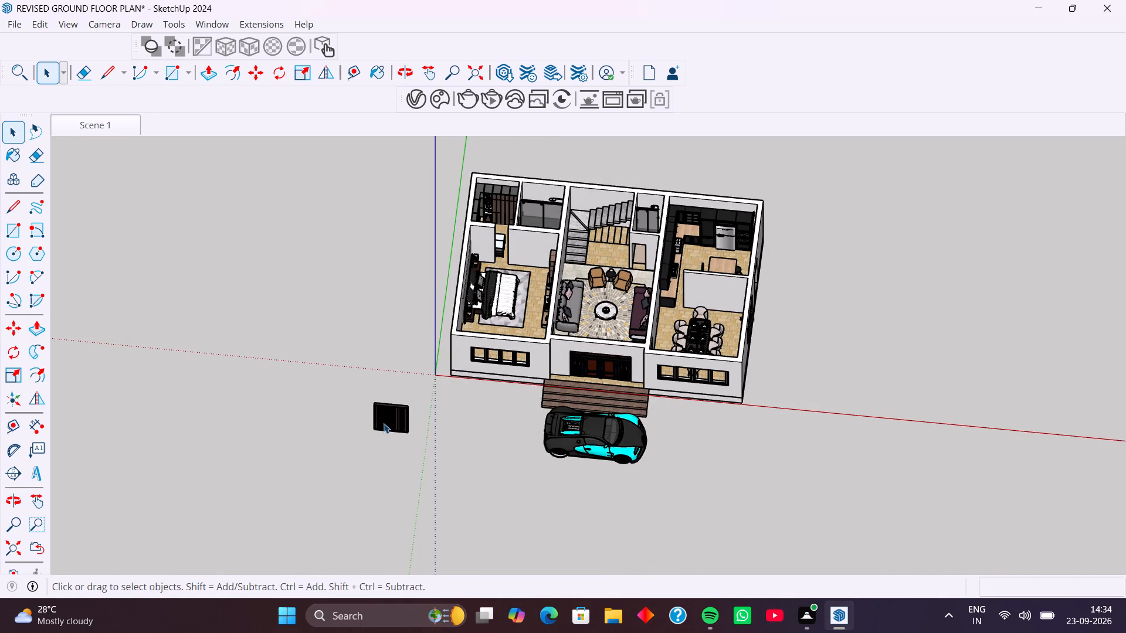
key(Delete)
Set the camera back to the standard Top view.
middle_drag(555, 360, 672, 366)
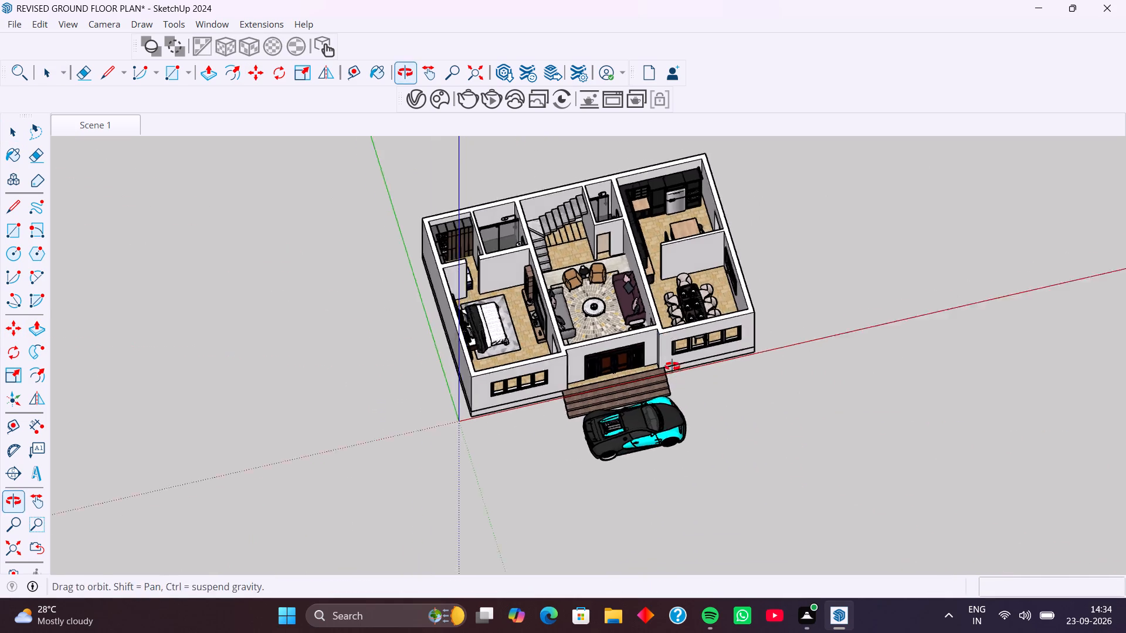
middle_drag(672, 366, 676, 366)
shift+middle_drag(652, 293, 630, 350)
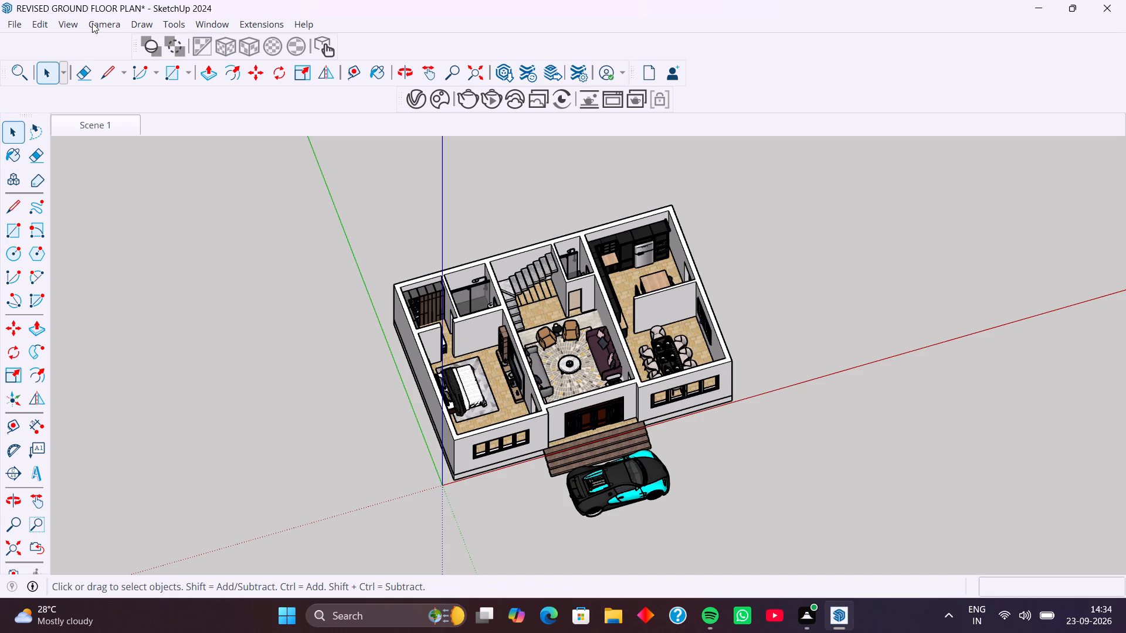
click(74, 22)
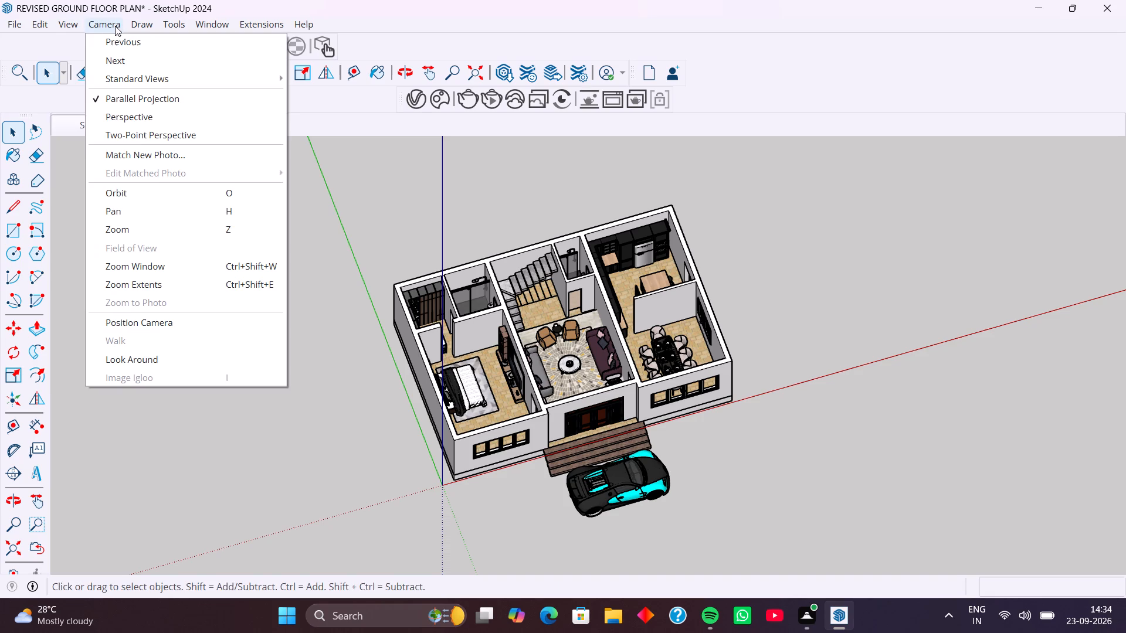
click(160, 81)
click(325, 79)
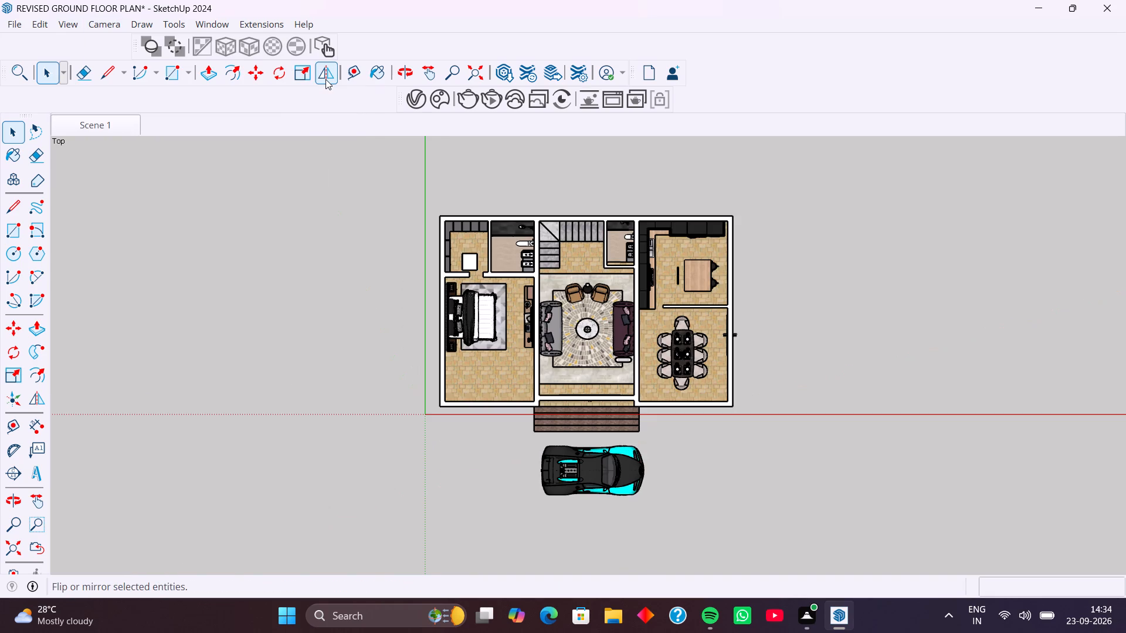
Change the face style to Wireframe.
click(110, 26)
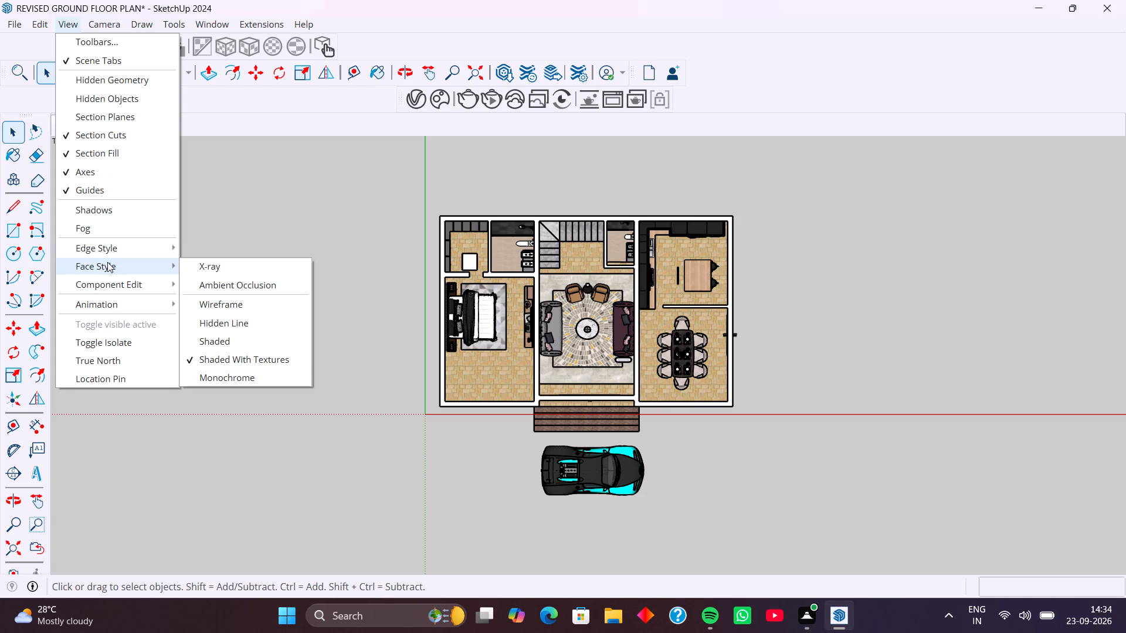
click(254, 310)
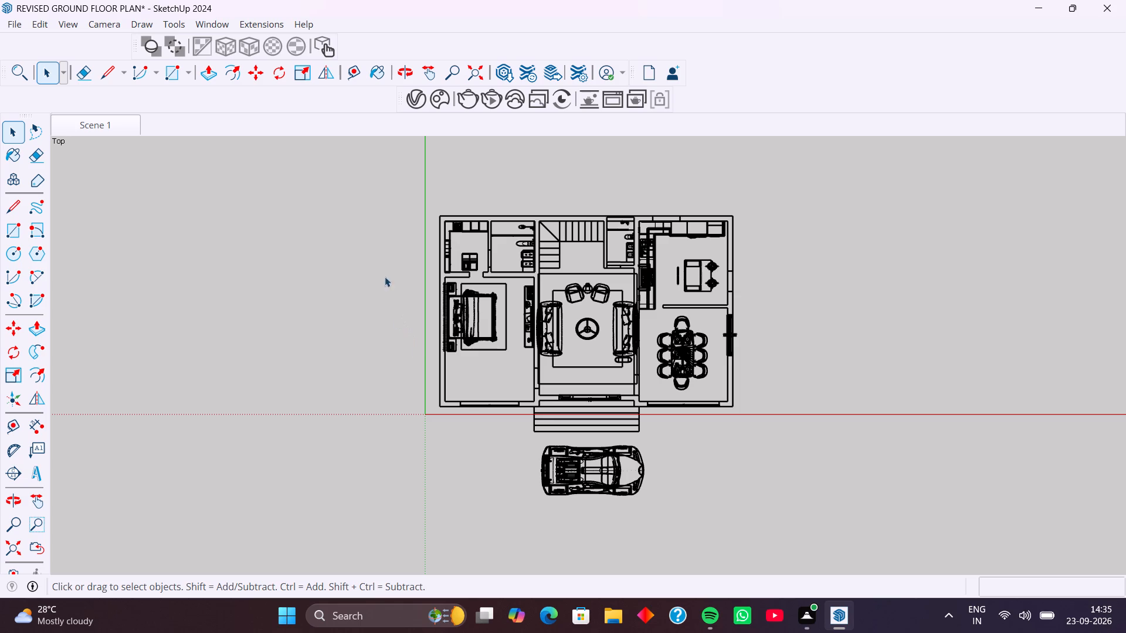
Change the face style to Hidden Line.
click(69, 22)
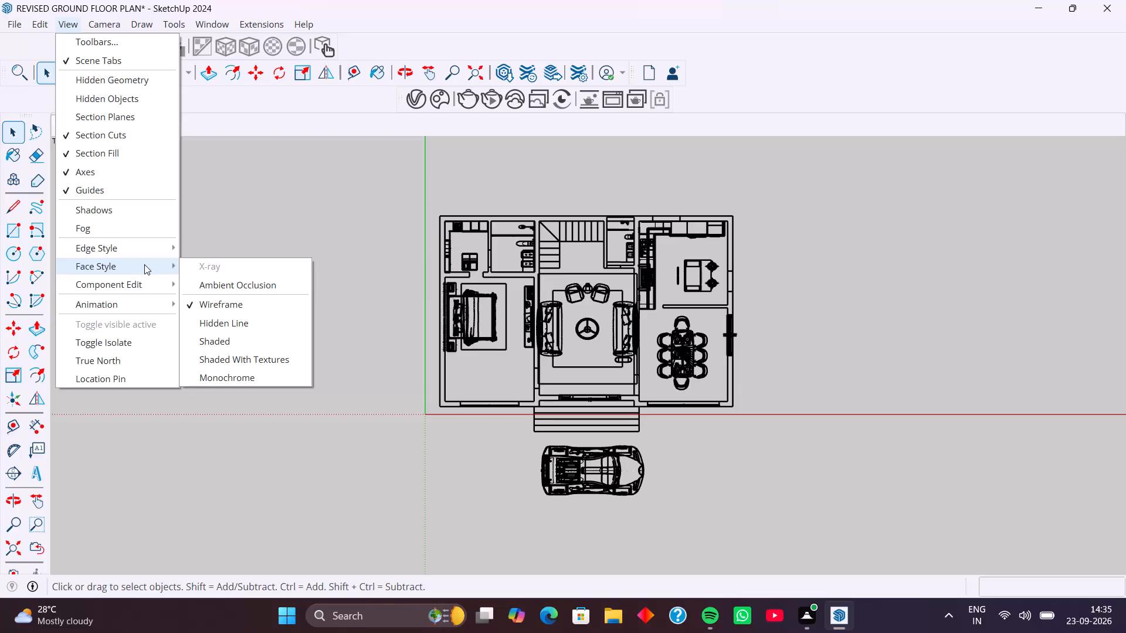
click(272, 321)
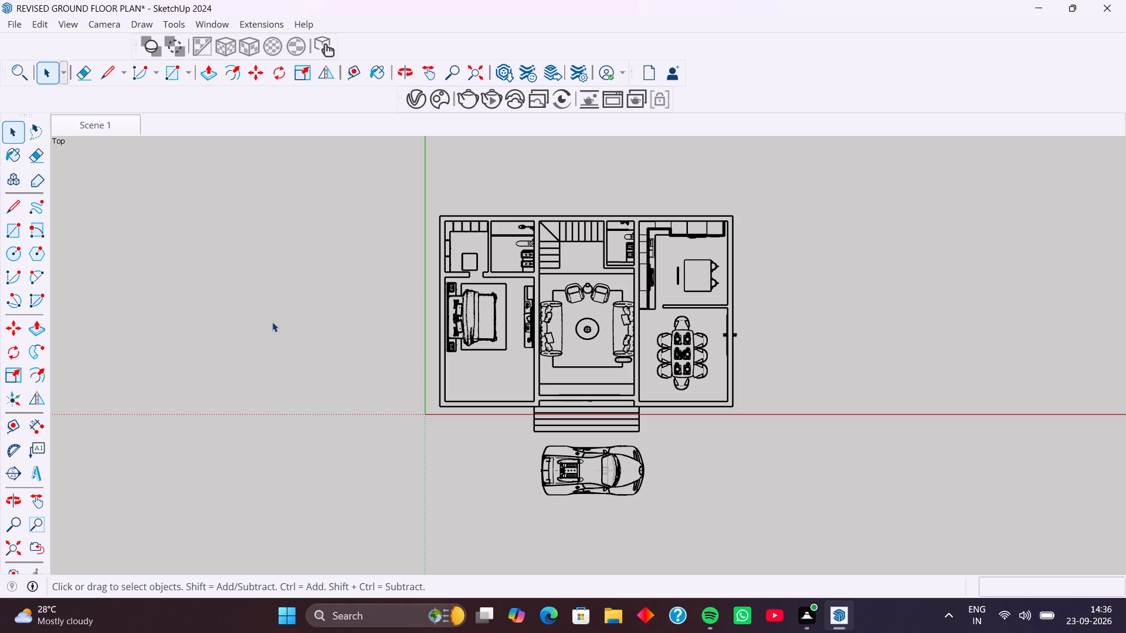
Update Scene 1 with the current plan view, saving the style changes as a new style.
right_click(116, 122)
click(173, 188)
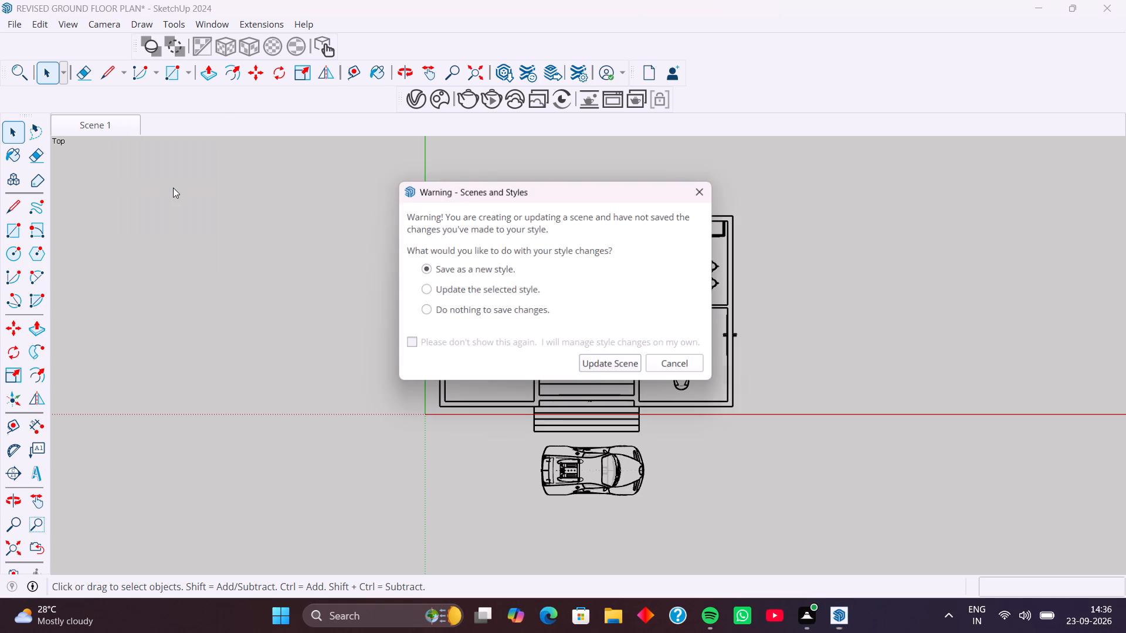
click(619, 365)
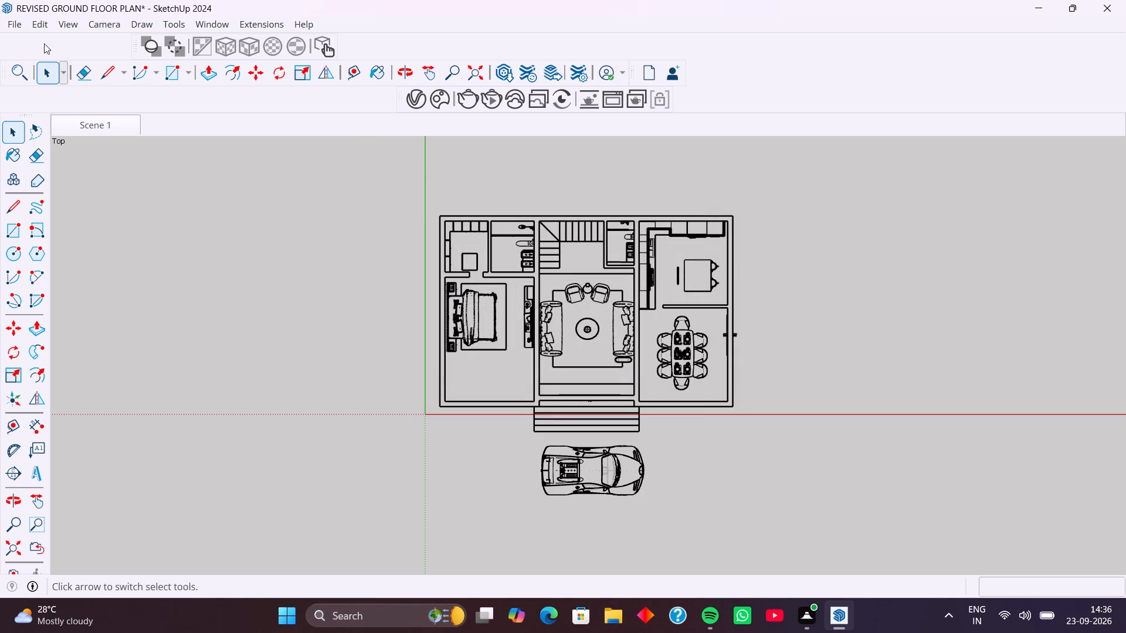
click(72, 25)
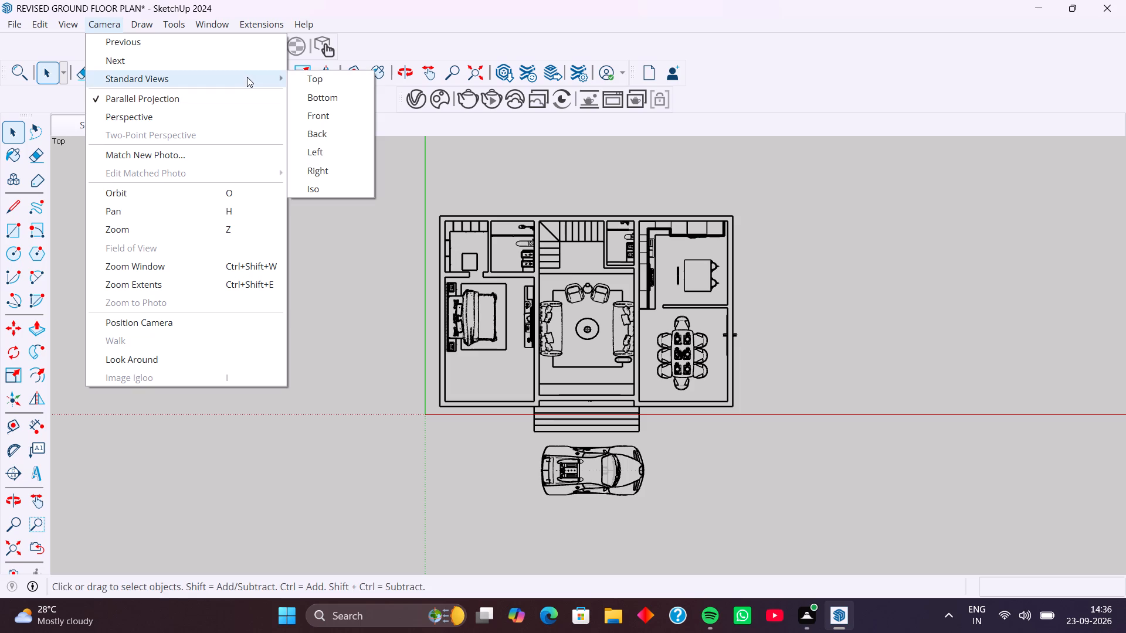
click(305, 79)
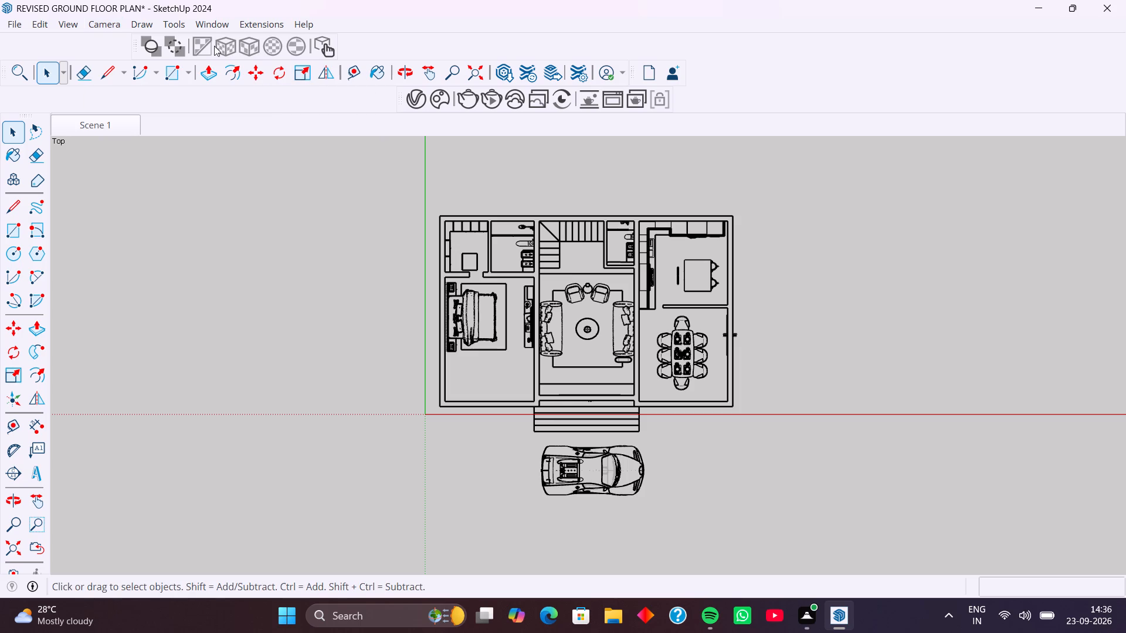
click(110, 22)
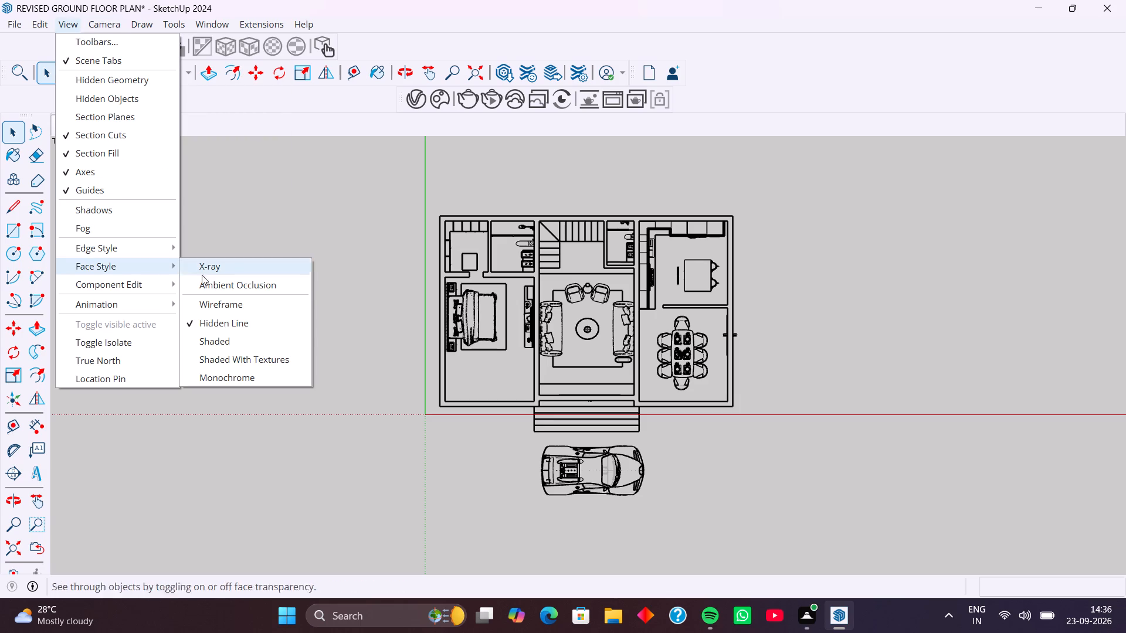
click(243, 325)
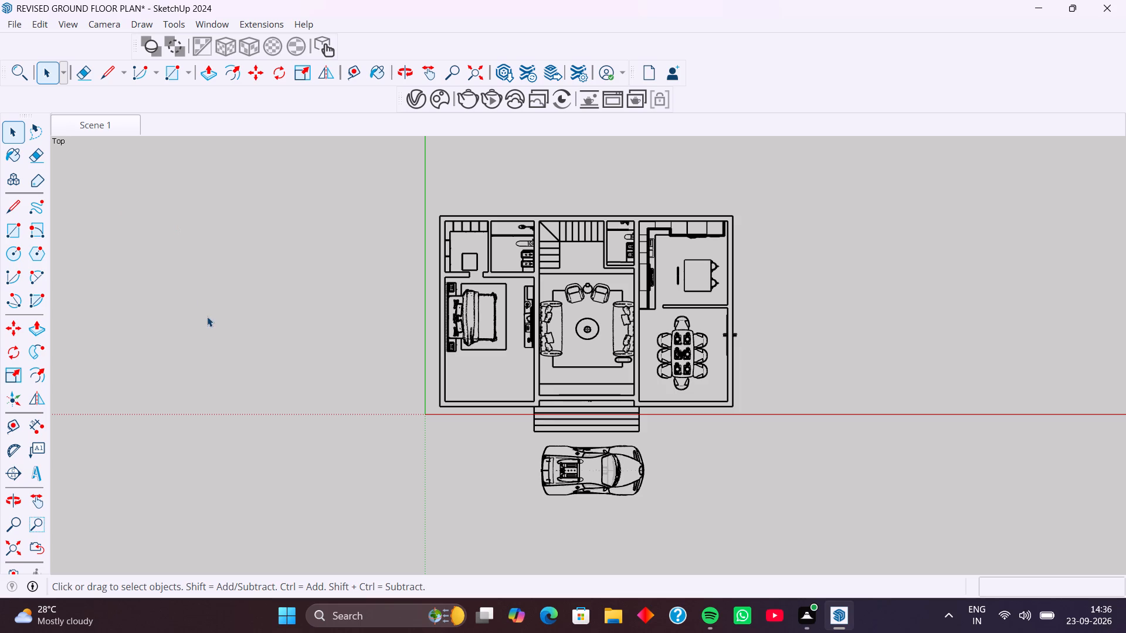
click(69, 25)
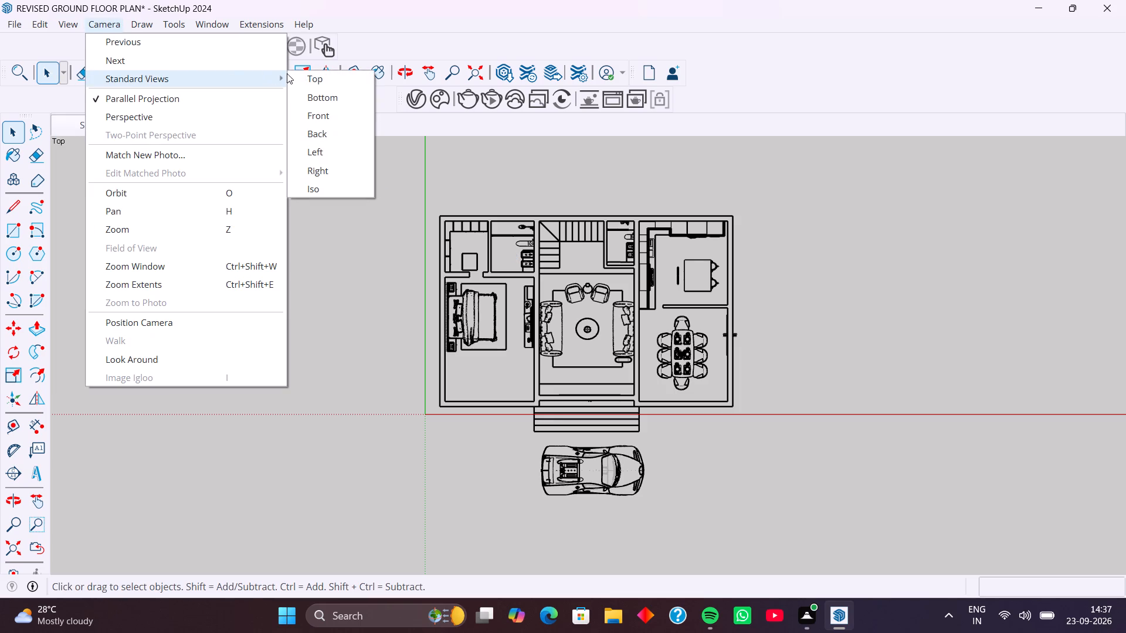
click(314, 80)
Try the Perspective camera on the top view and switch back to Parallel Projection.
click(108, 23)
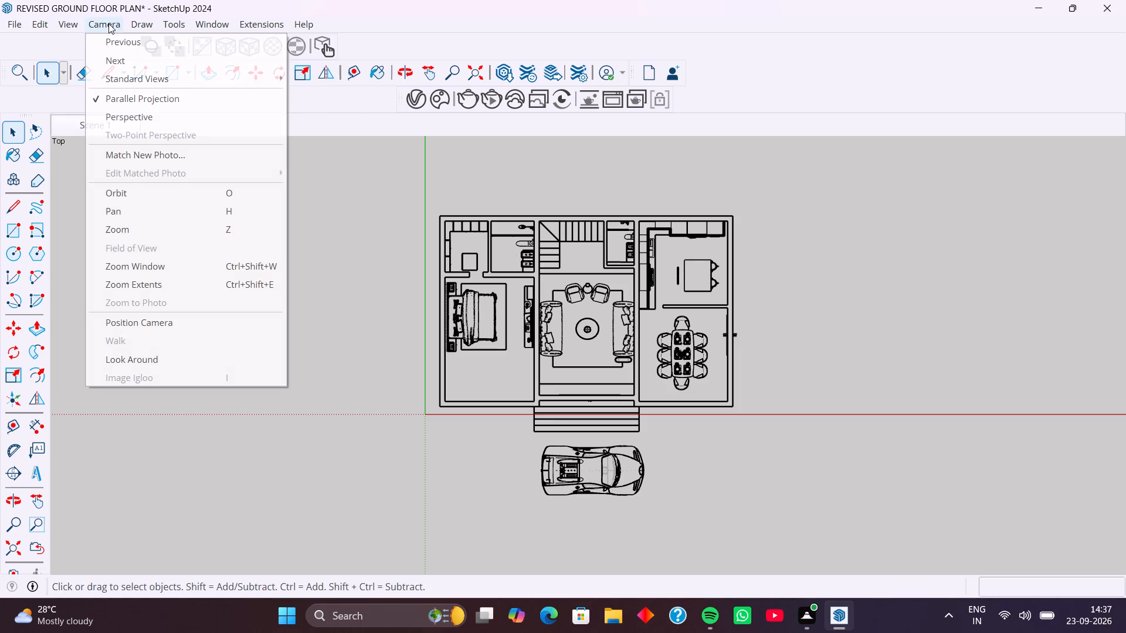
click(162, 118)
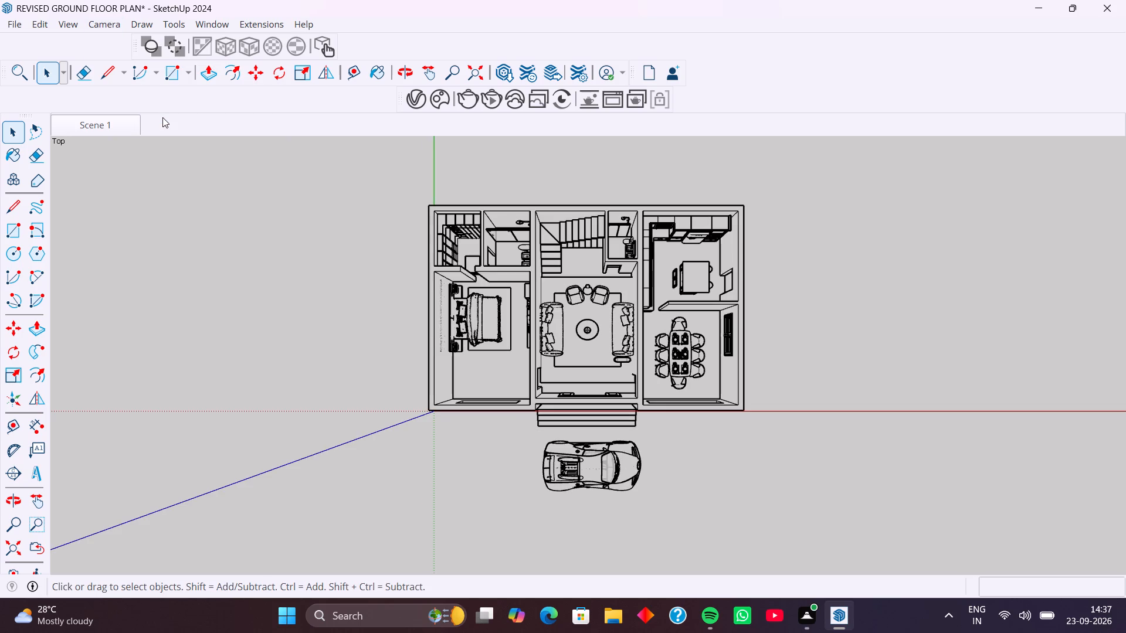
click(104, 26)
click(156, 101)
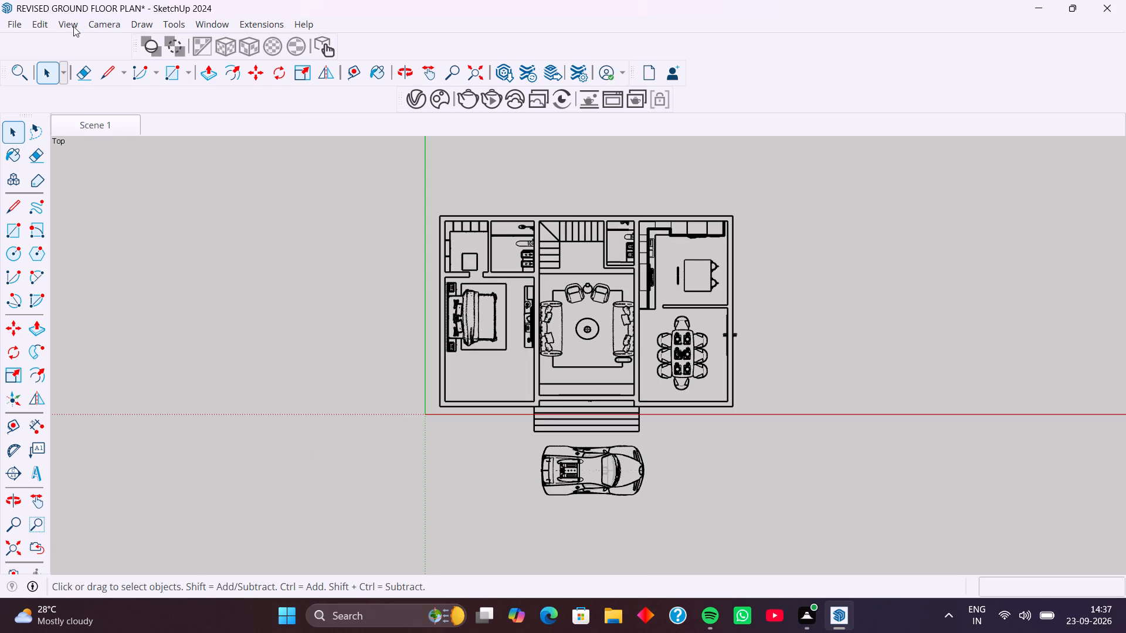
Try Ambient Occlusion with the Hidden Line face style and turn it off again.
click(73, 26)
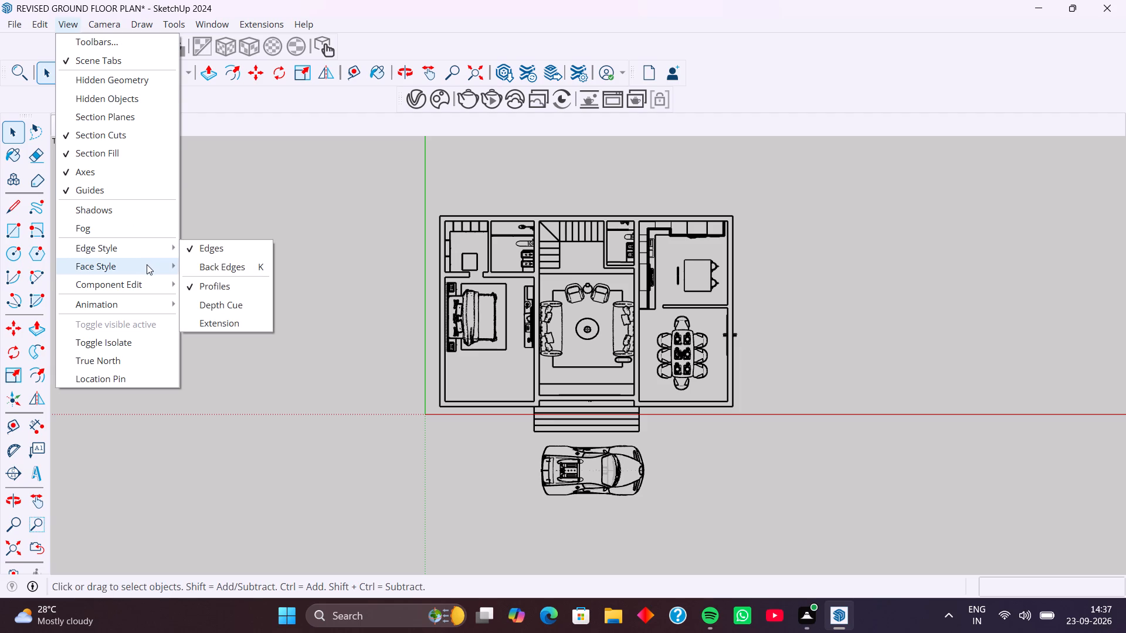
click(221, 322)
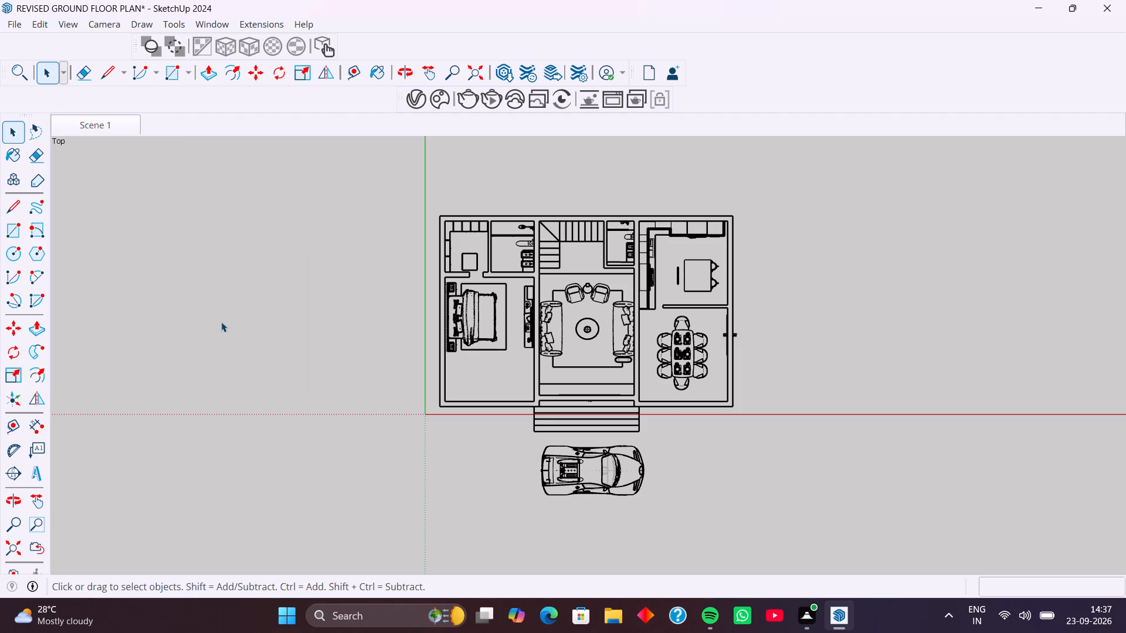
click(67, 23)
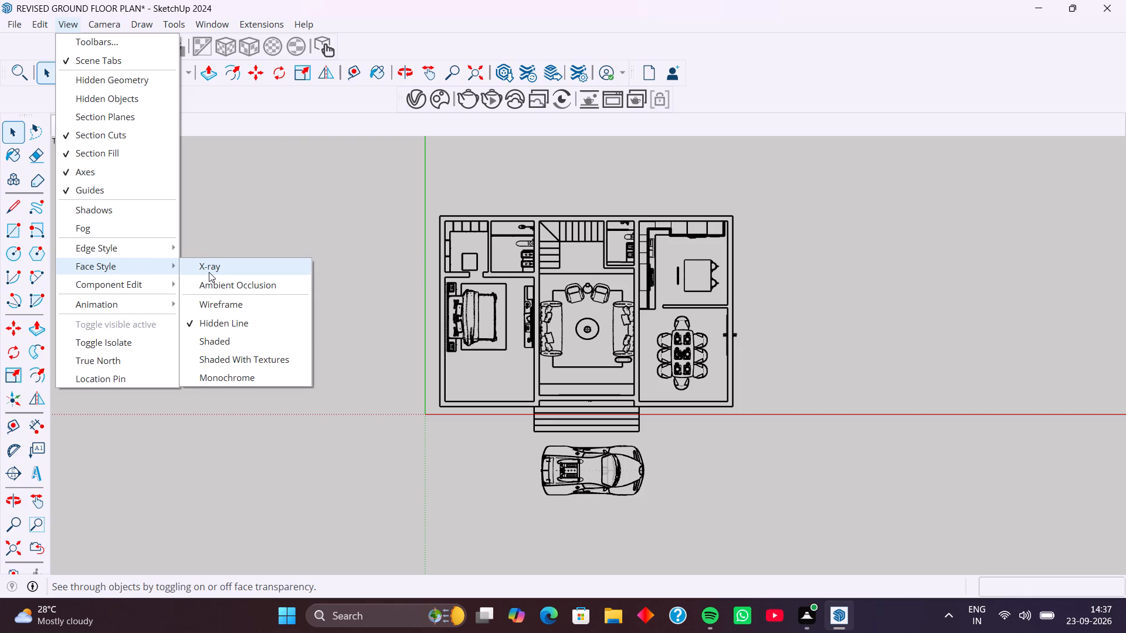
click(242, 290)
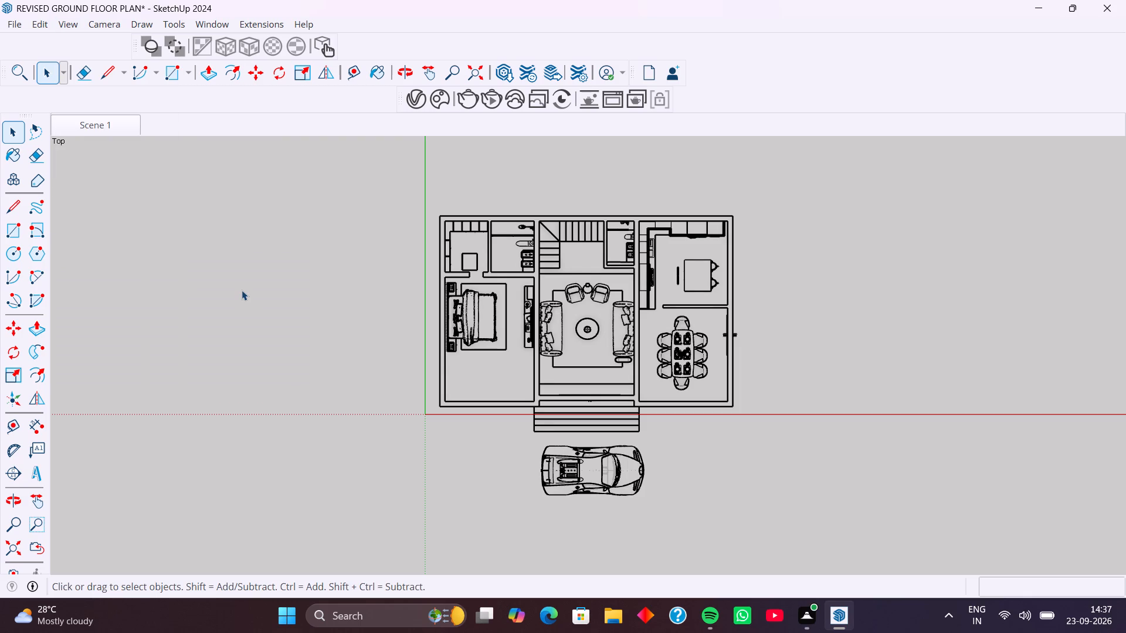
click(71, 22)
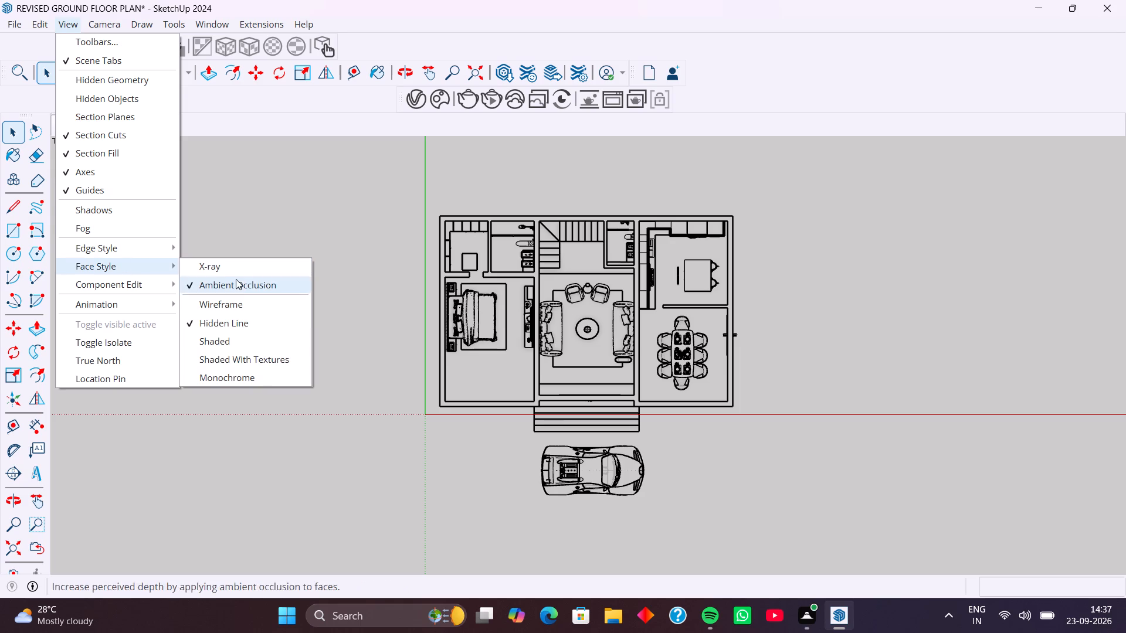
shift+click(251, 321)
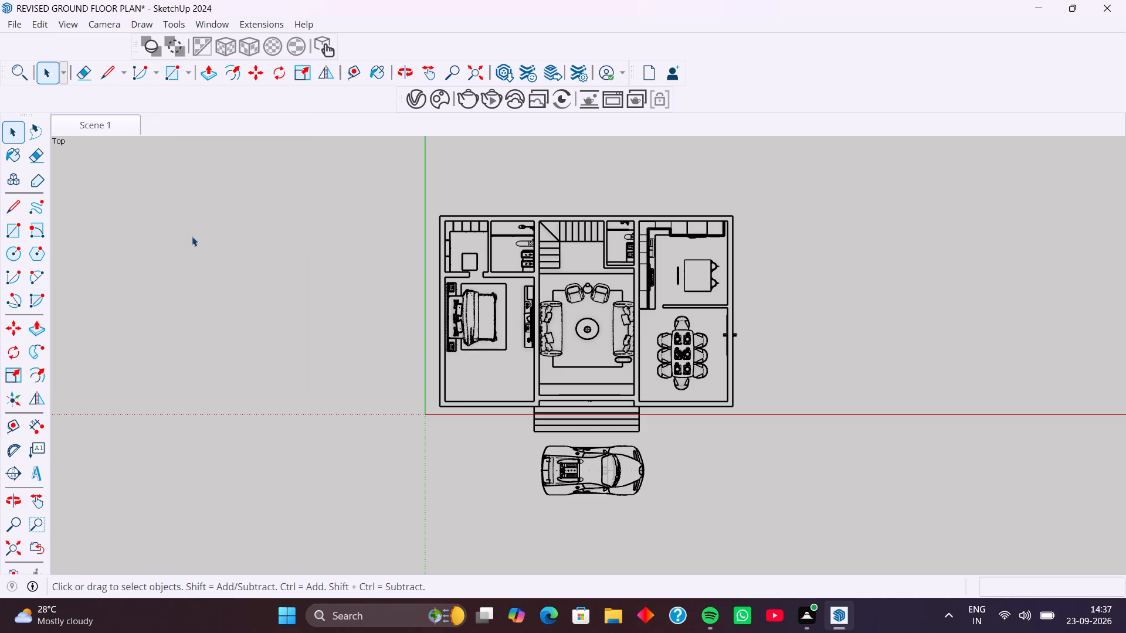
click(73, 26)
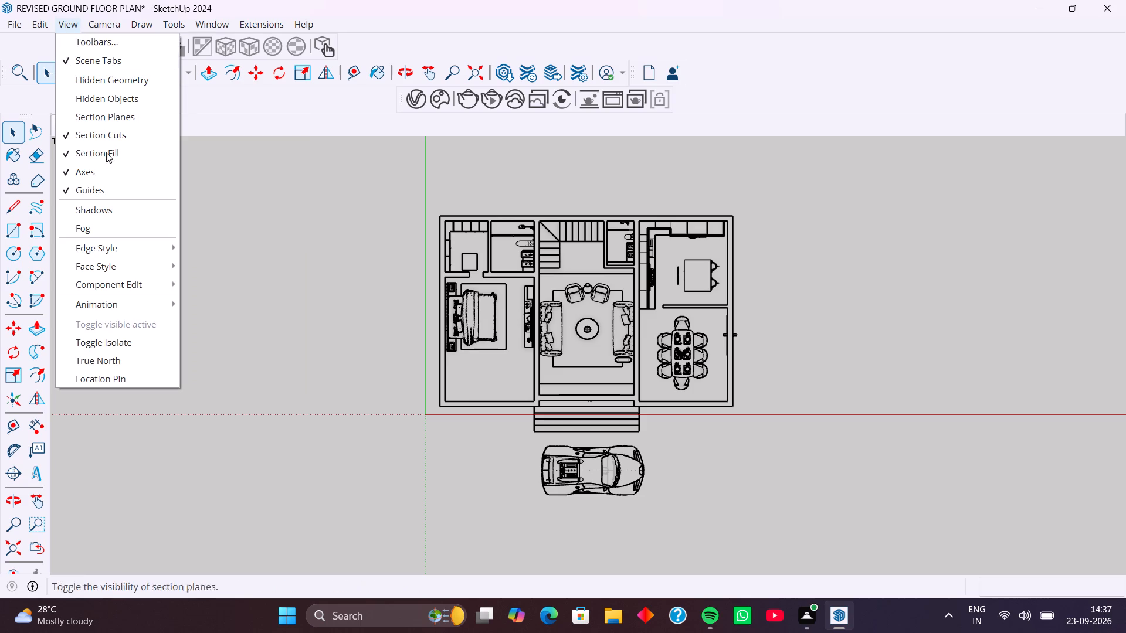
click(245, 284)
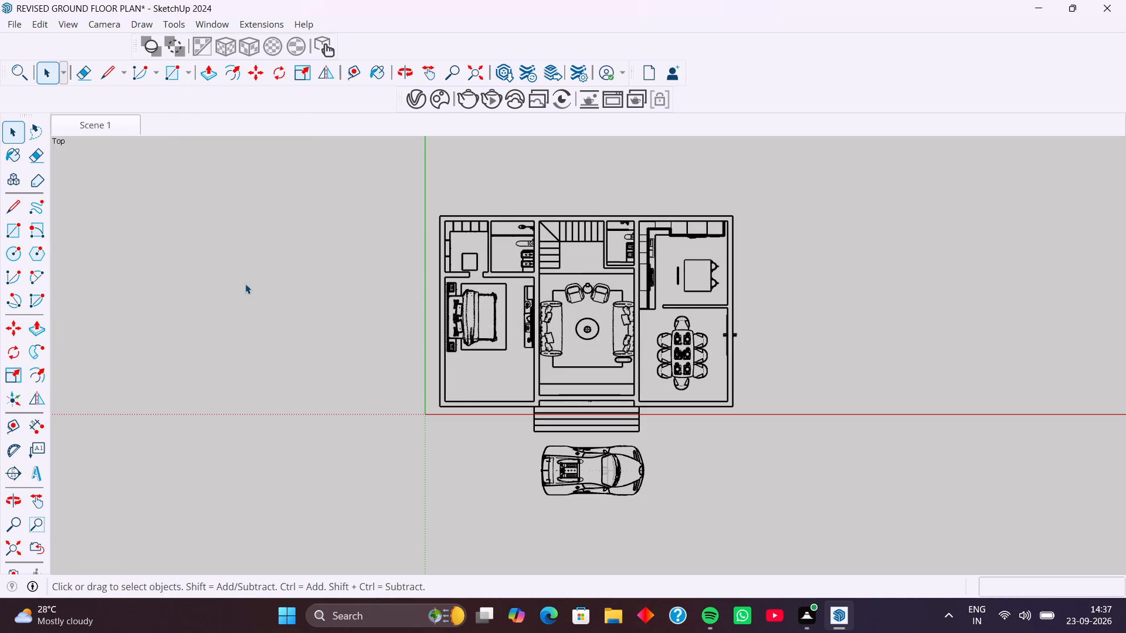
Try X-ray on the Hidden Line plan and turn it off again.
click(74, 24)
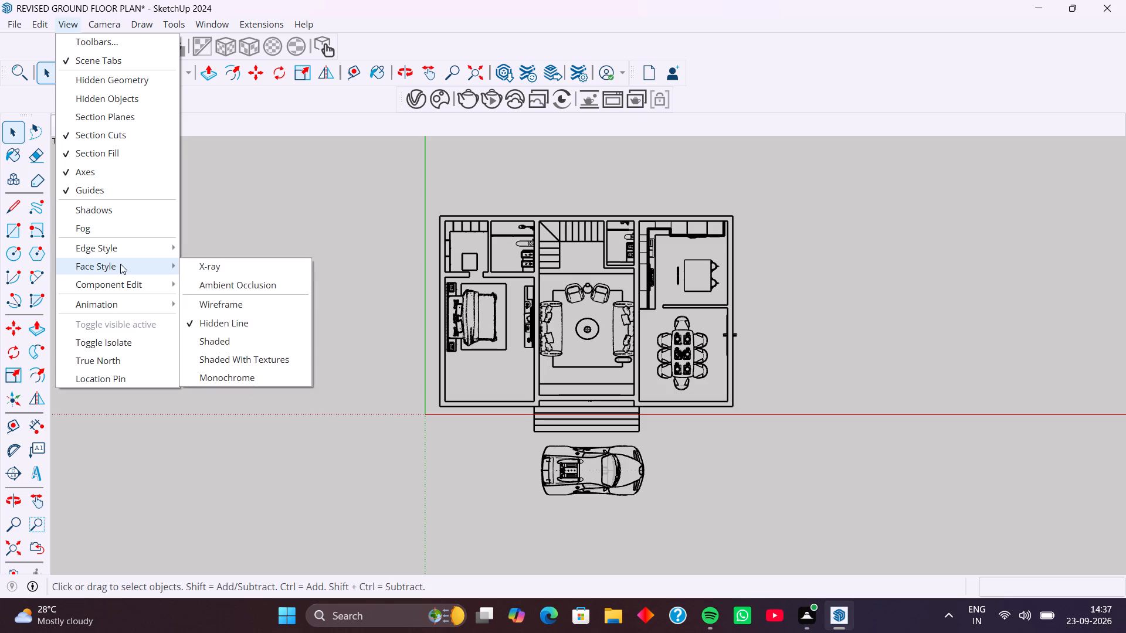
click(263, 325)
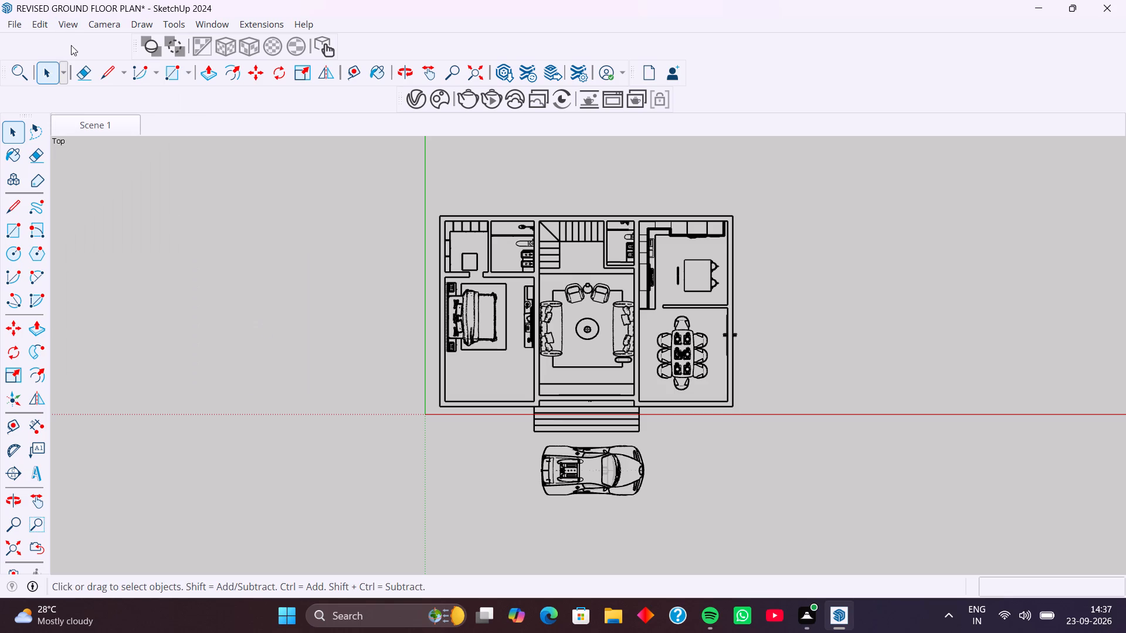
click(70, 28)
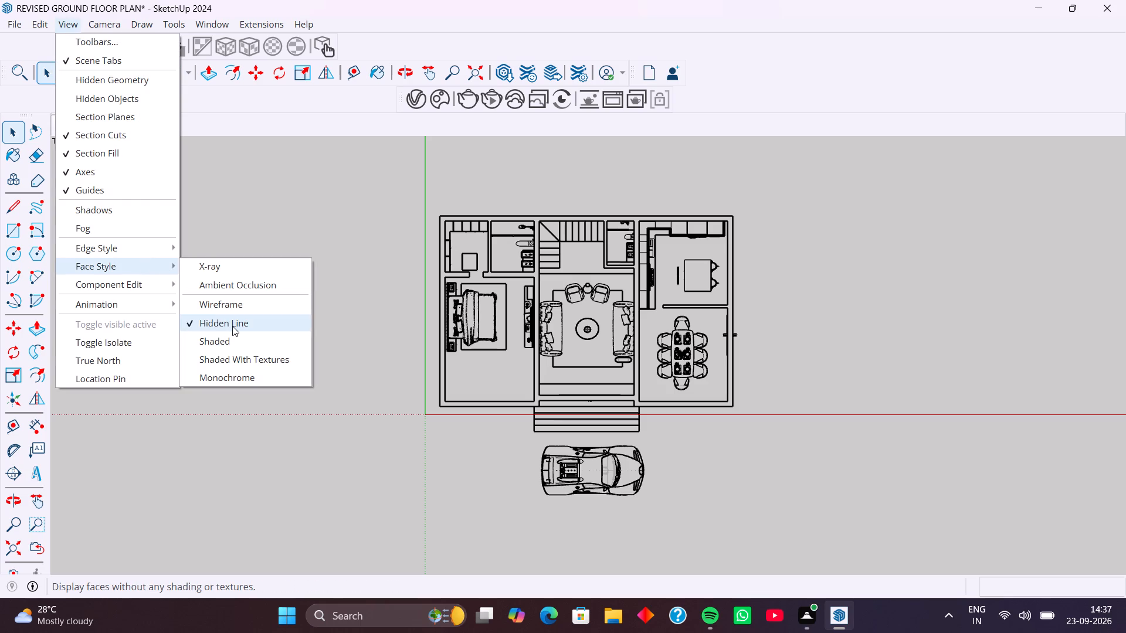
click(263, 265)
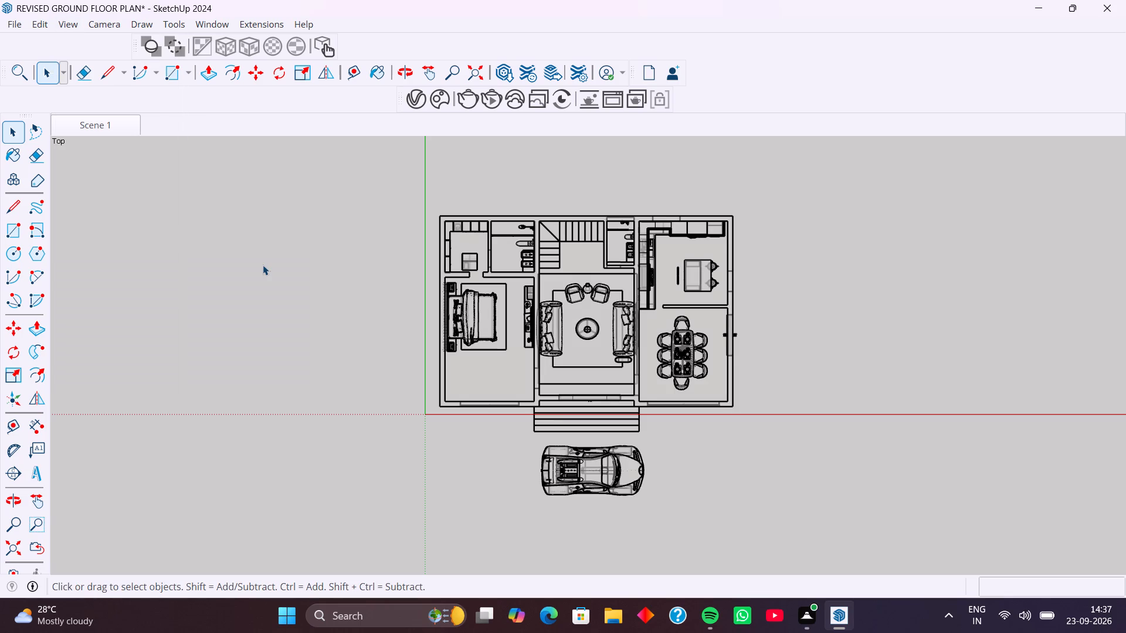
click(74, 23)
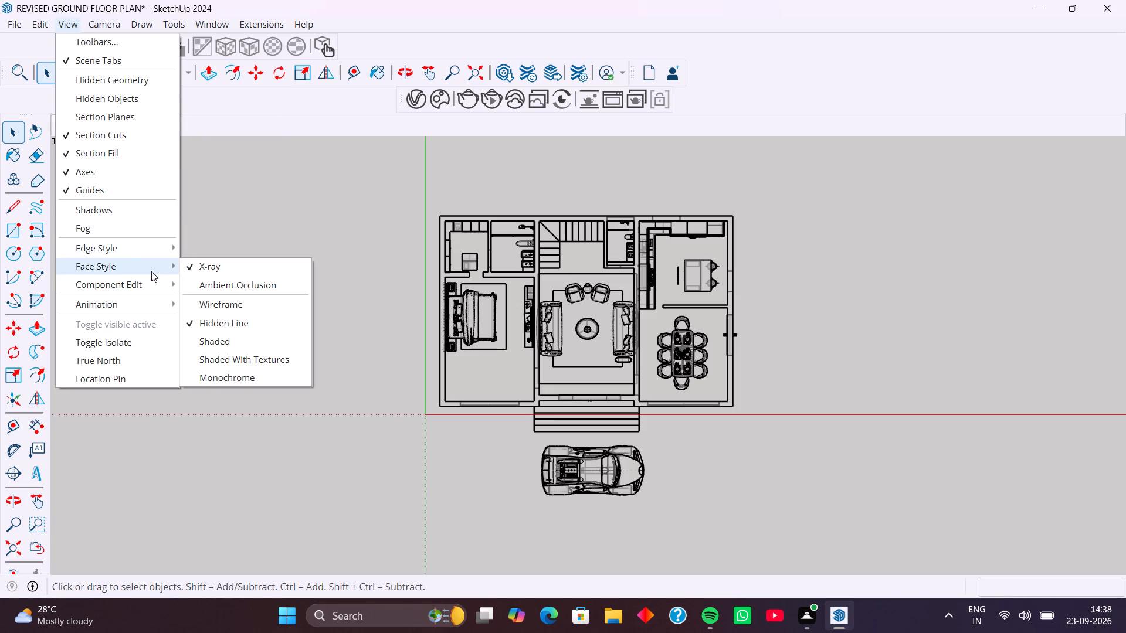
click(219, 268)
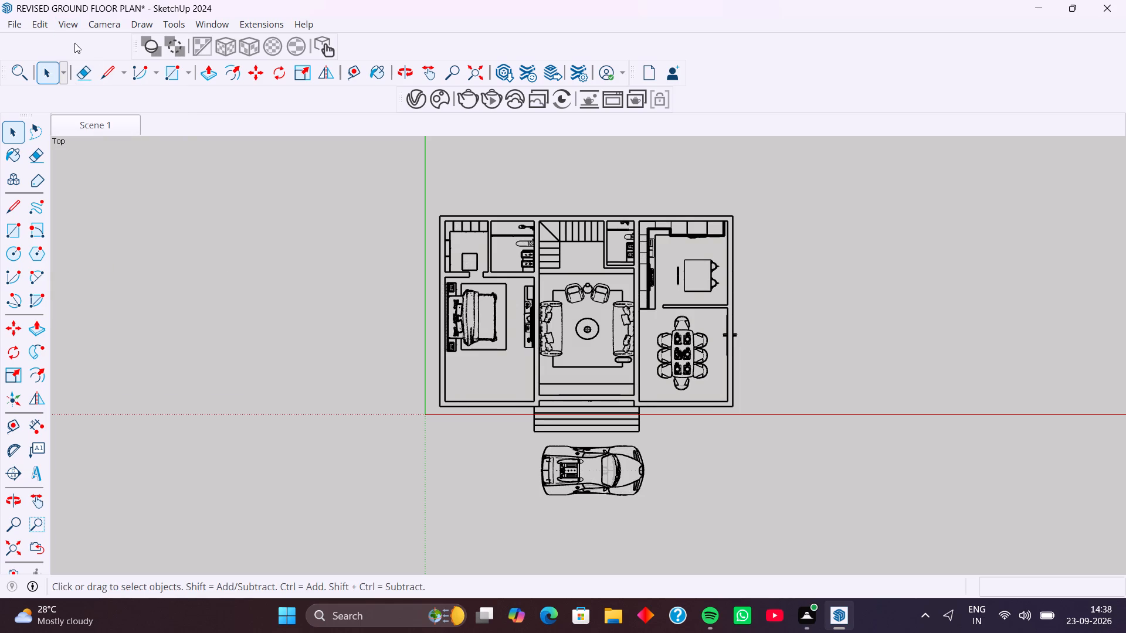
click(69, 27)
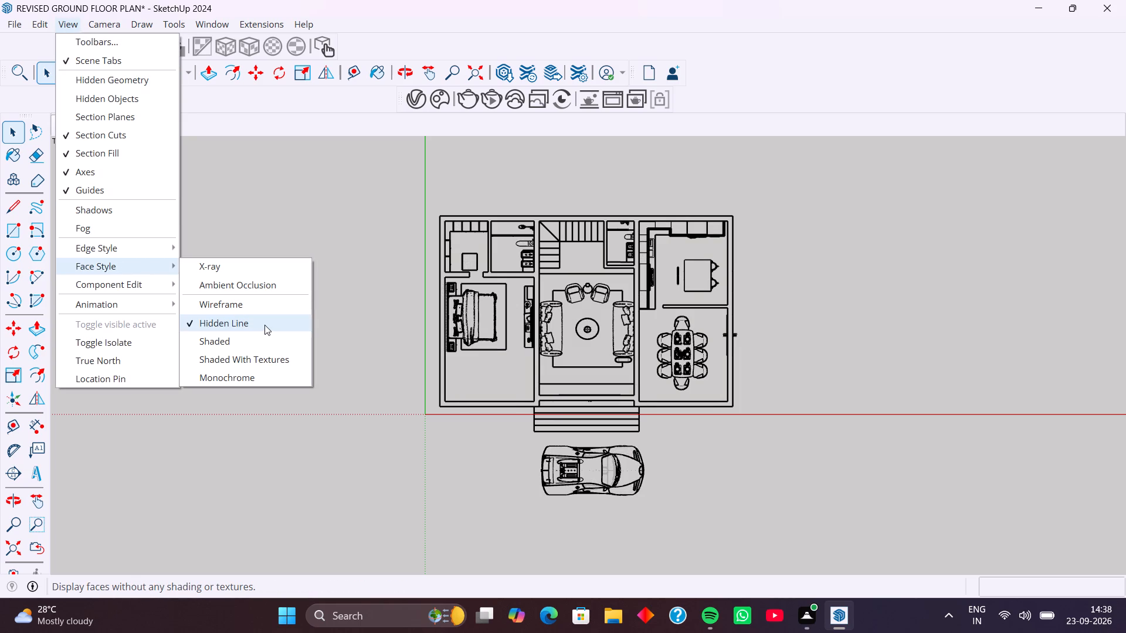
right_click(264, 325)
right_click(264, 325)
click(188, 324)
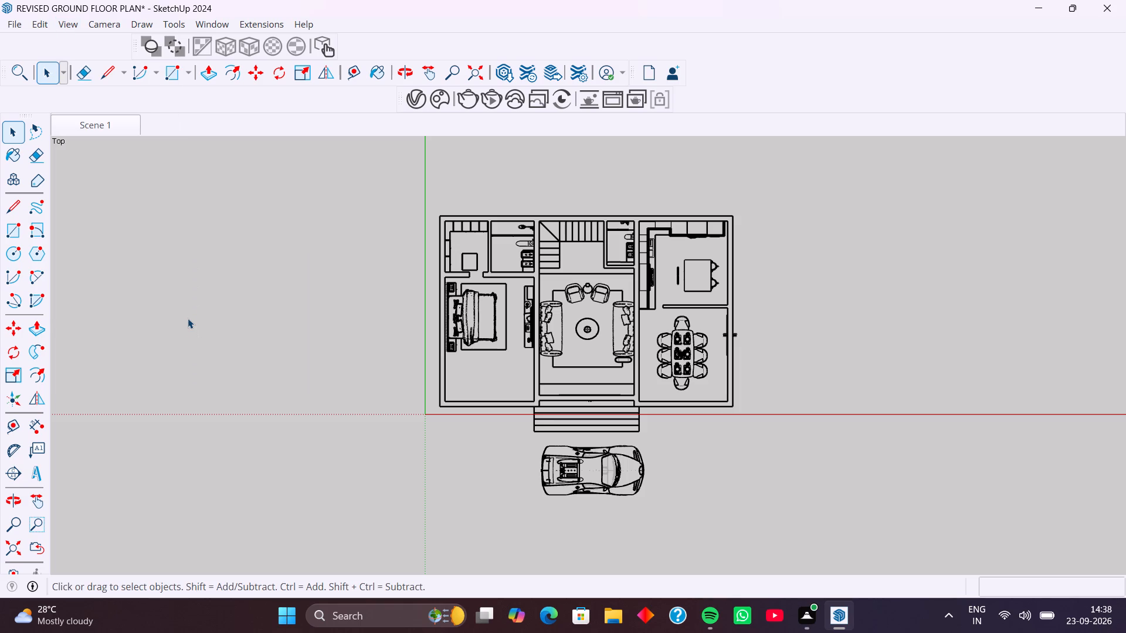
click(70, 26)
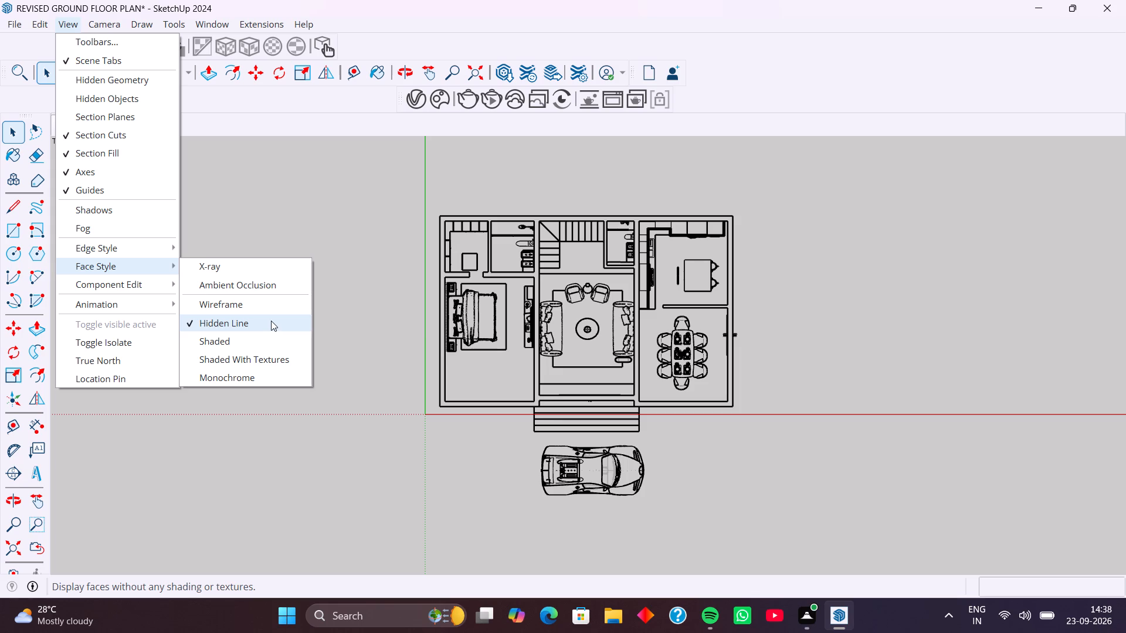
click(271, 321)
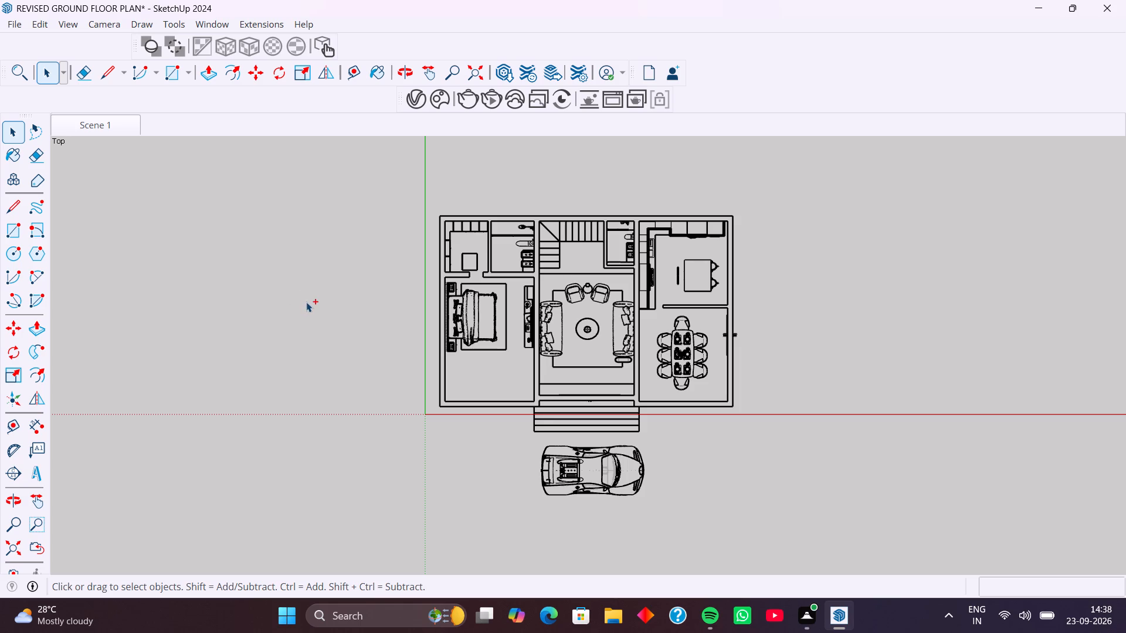
Save the REVISED GROUND FLOOR PLAN model.
key(ctrl+s)
Turn off the display of section cuts.
click(69, 23)
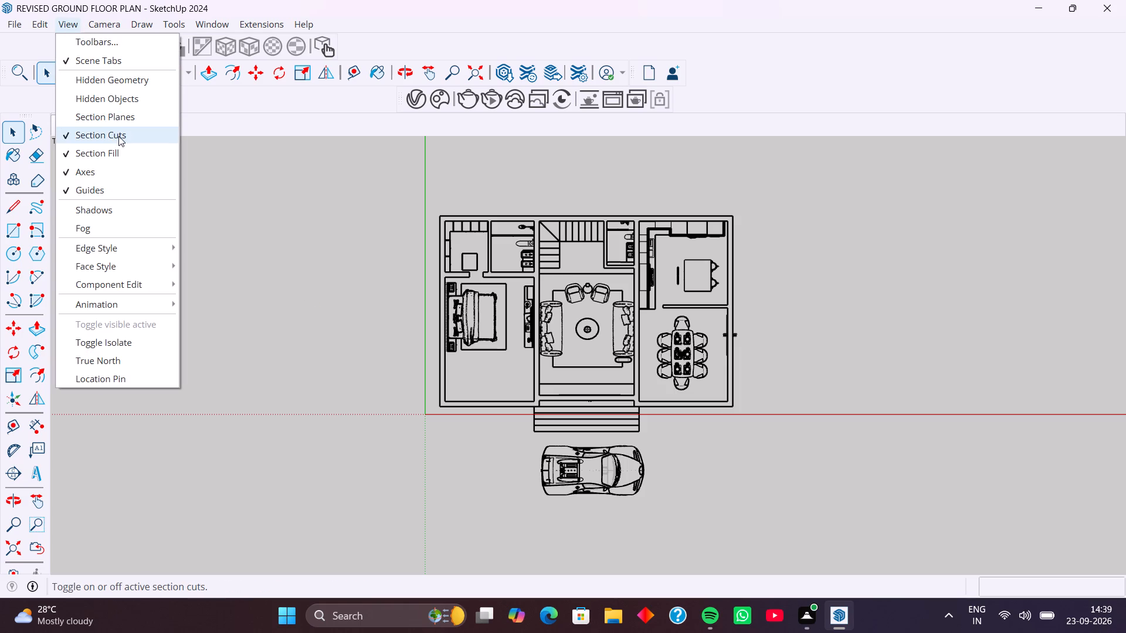
click(118, 136)
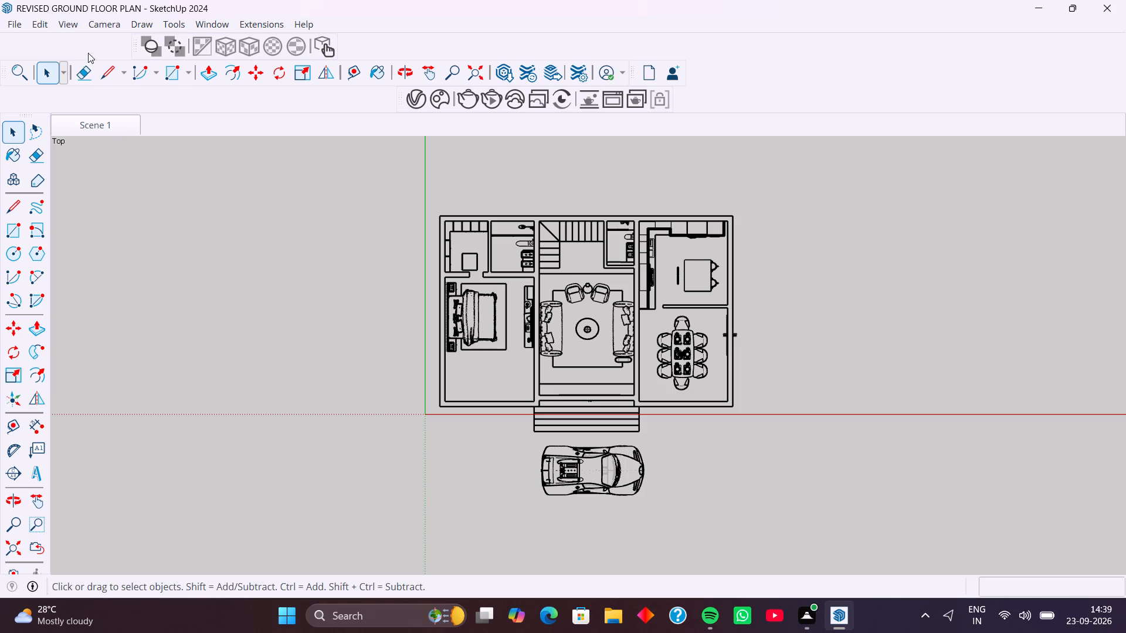
Turn the display of section cuts back on and keep the plan in the Hidden Line face style.
click(73, 28)
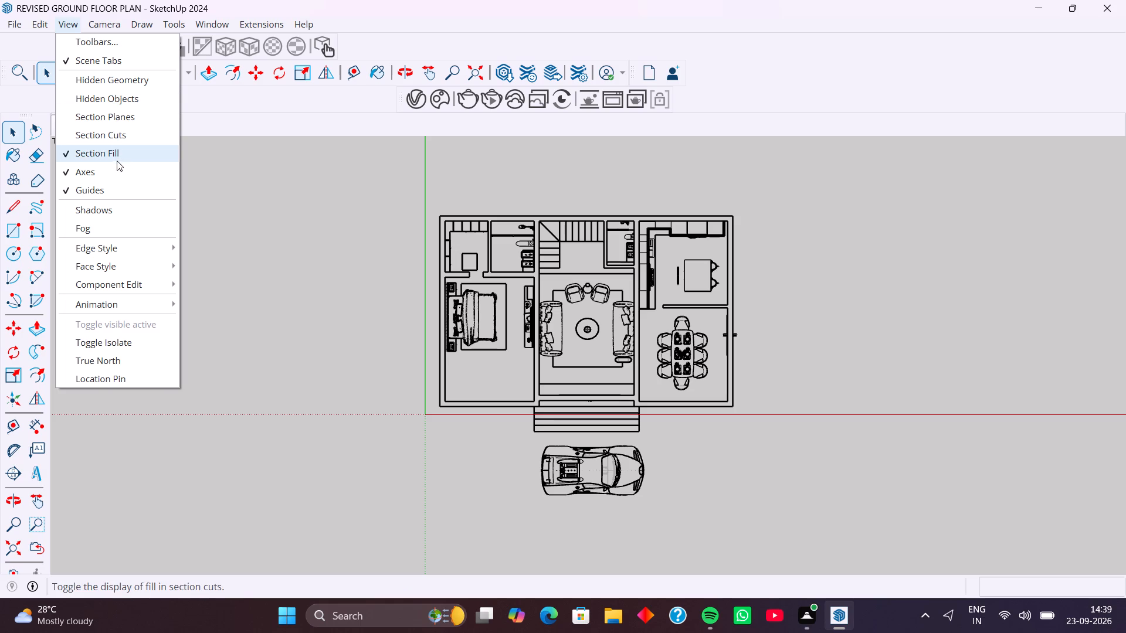
click(130, 138)
click(69, 18)
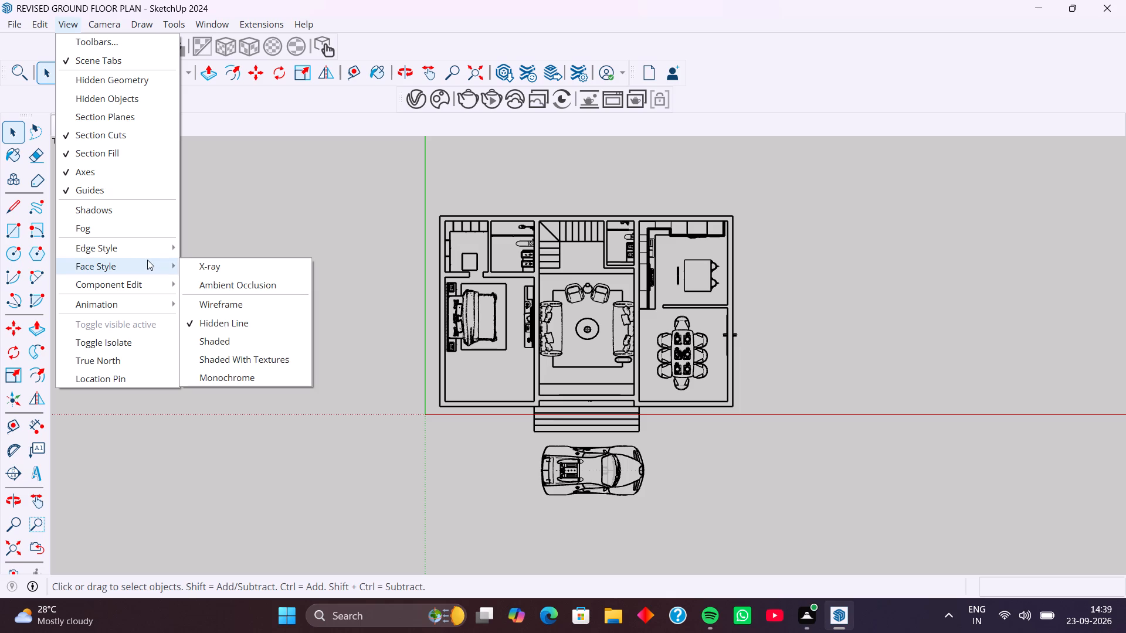
click(193, 326)
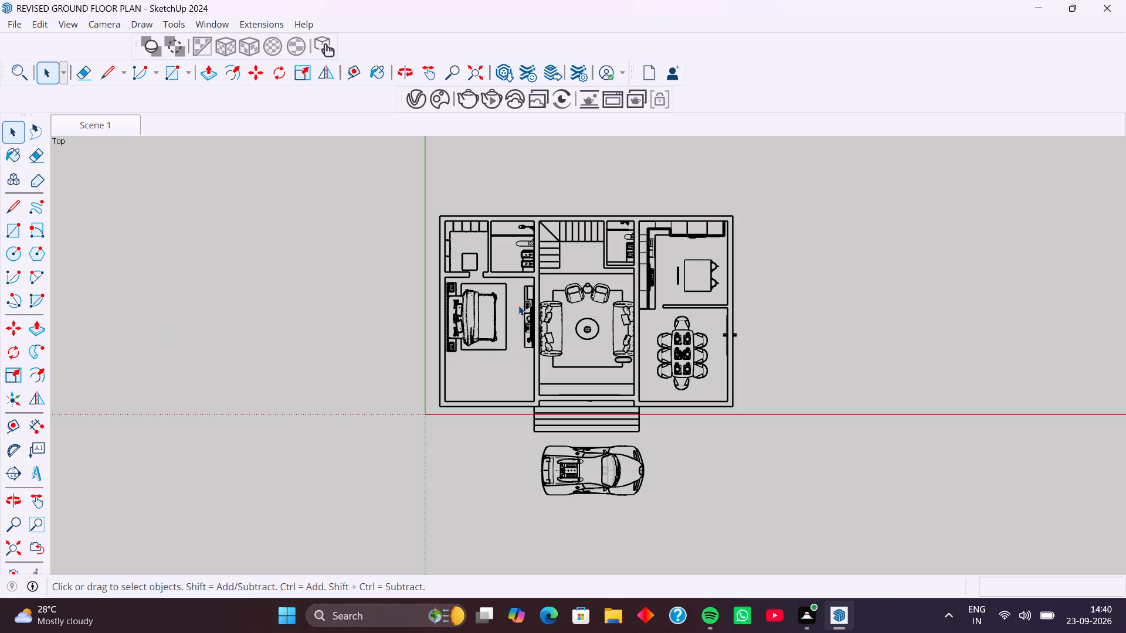
Set up a print of the current plan view with 1 copy and preview the page.
key(ctrl+p)
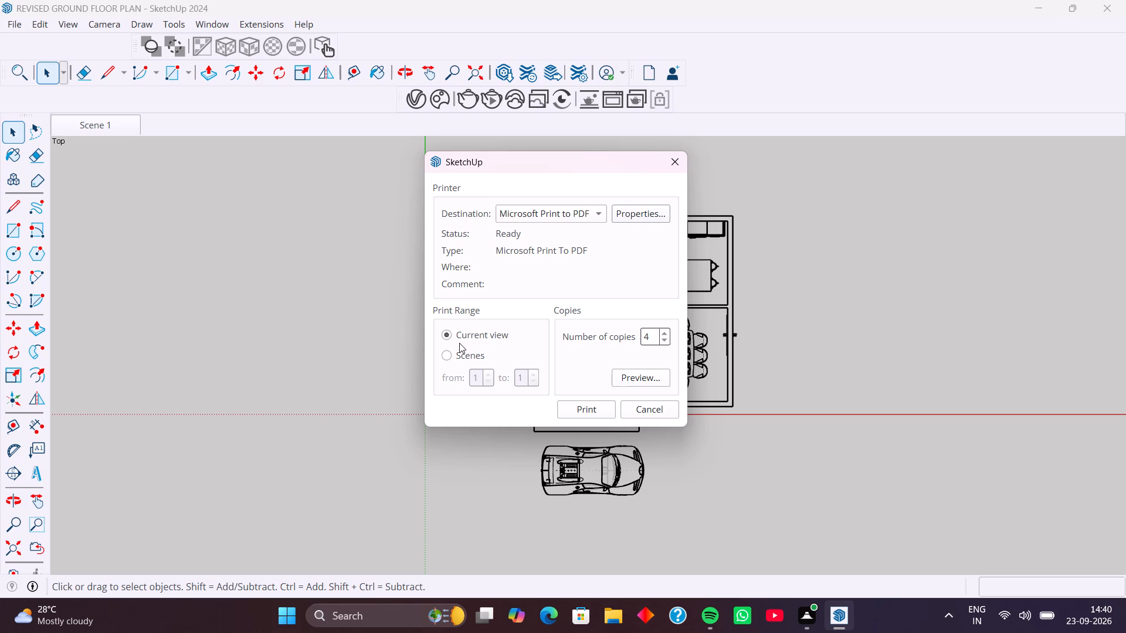
click(665, 335)
triple_click(667, 341)
click(667, 341)
click(648, 375)
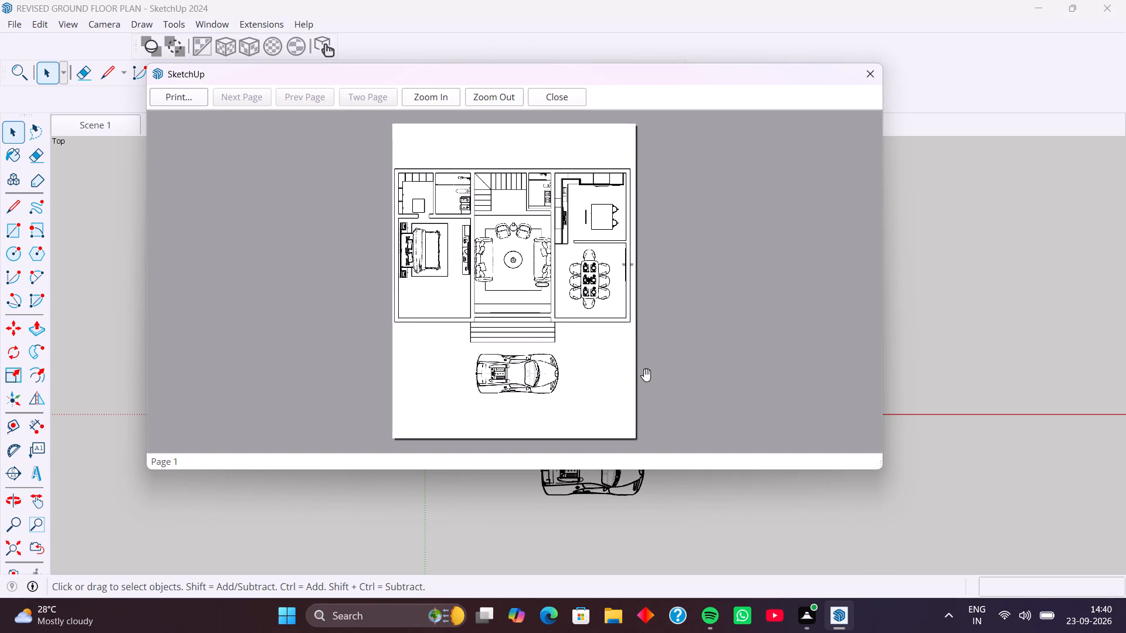
scroll(513, 296, up, 2)
Print the previewed plan to a PDF document named "revised pdf" in the Sketchup folder.
click(184, 94)
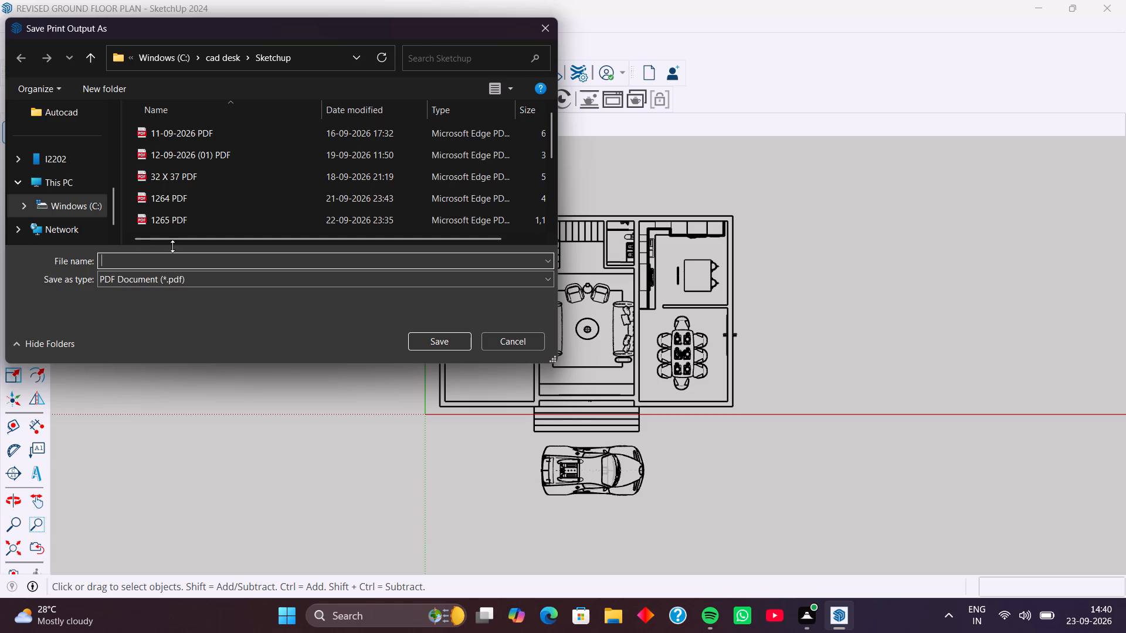
scroll(86, 158, up, 1)
click(85, 154)
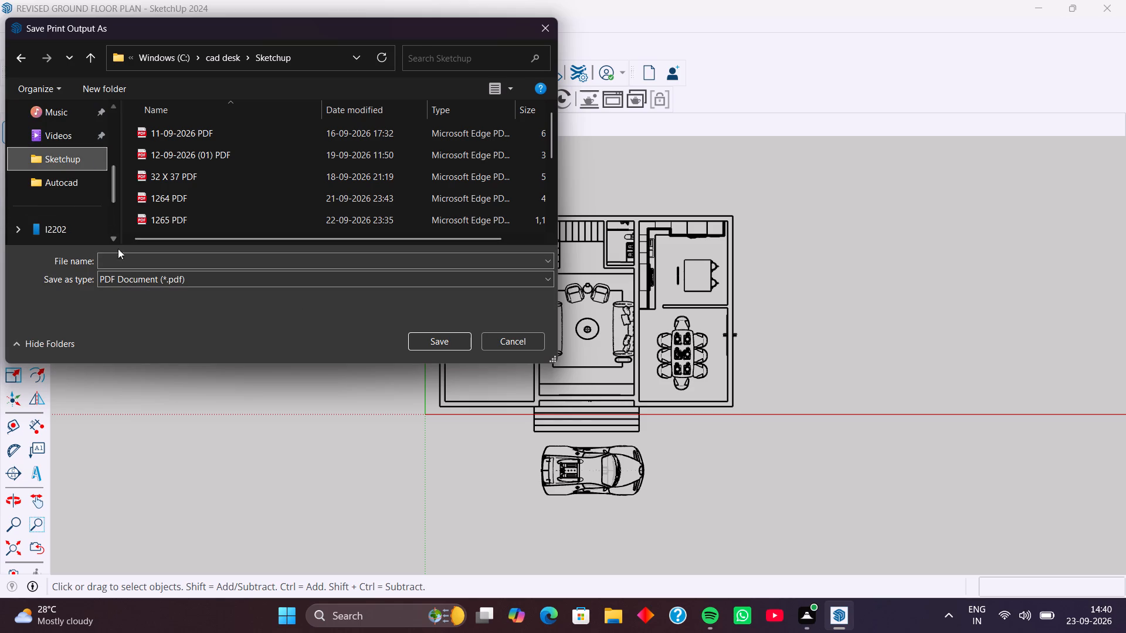
click(130, 260)
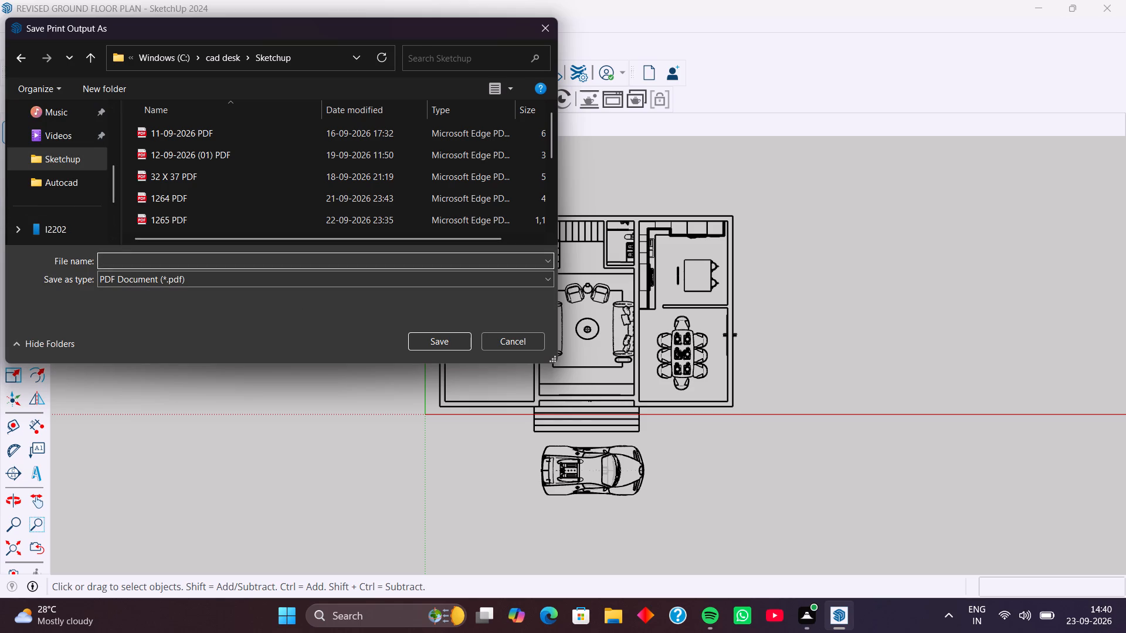
text(revi)
text(se)
key(d)
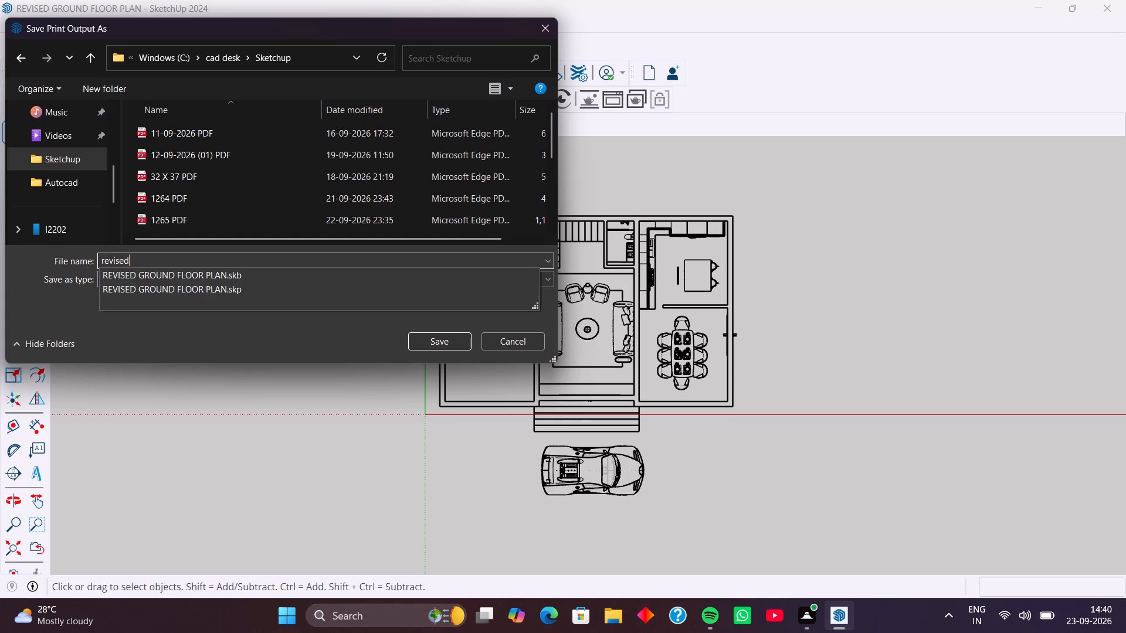
key(space)
text(pdf)
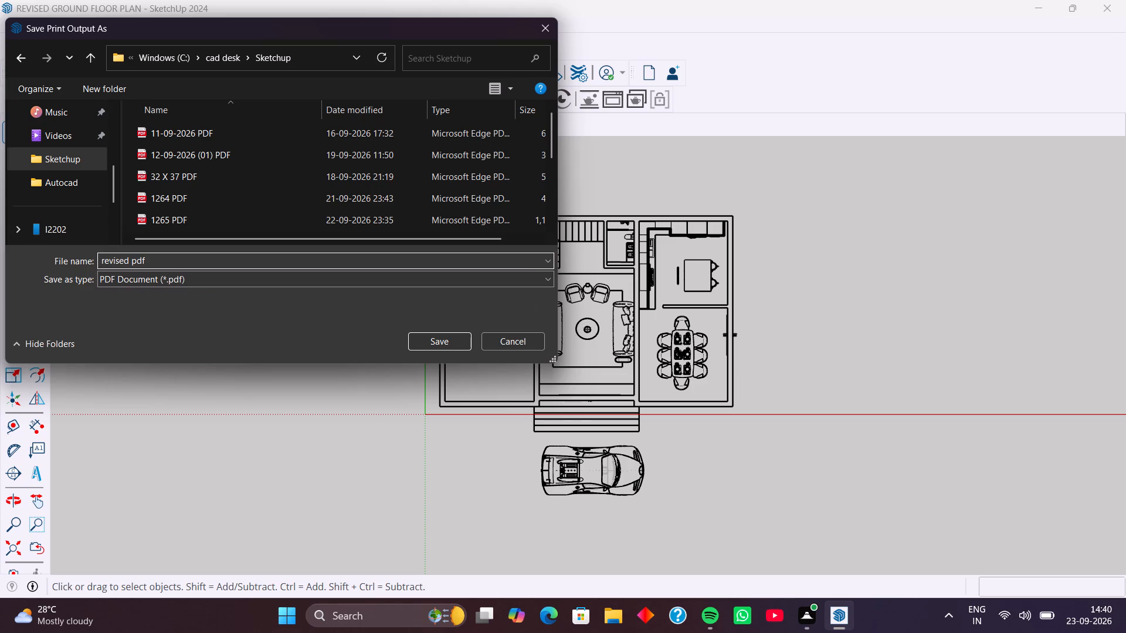
key(Return)
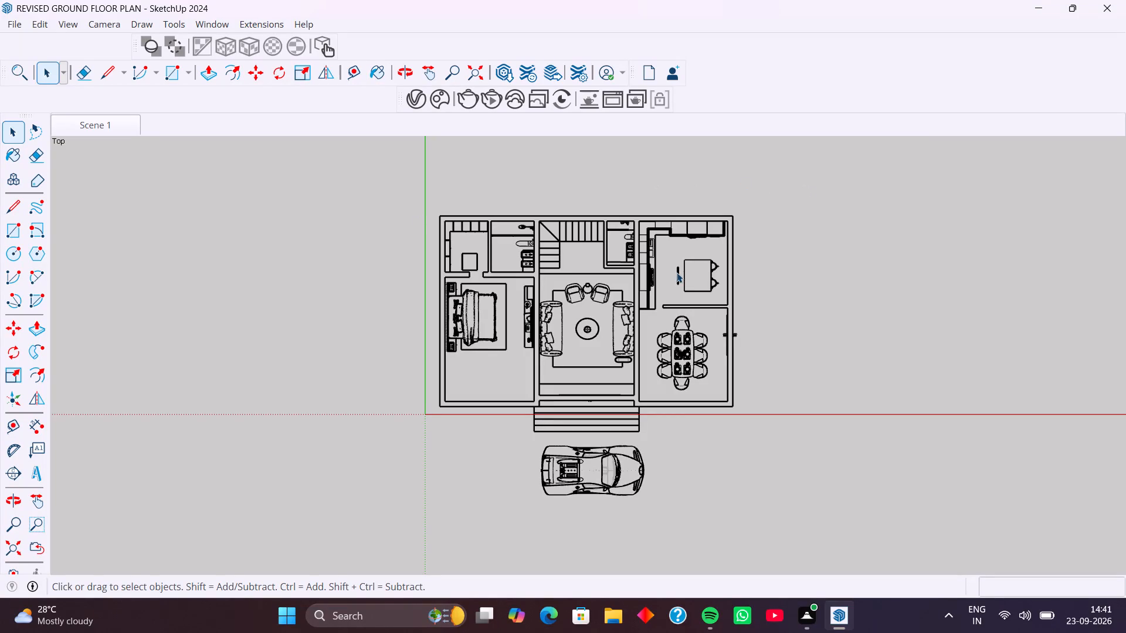
Close the REVISED GROUND FLOOR PLAN model and exit the program.
click(1105, 6)
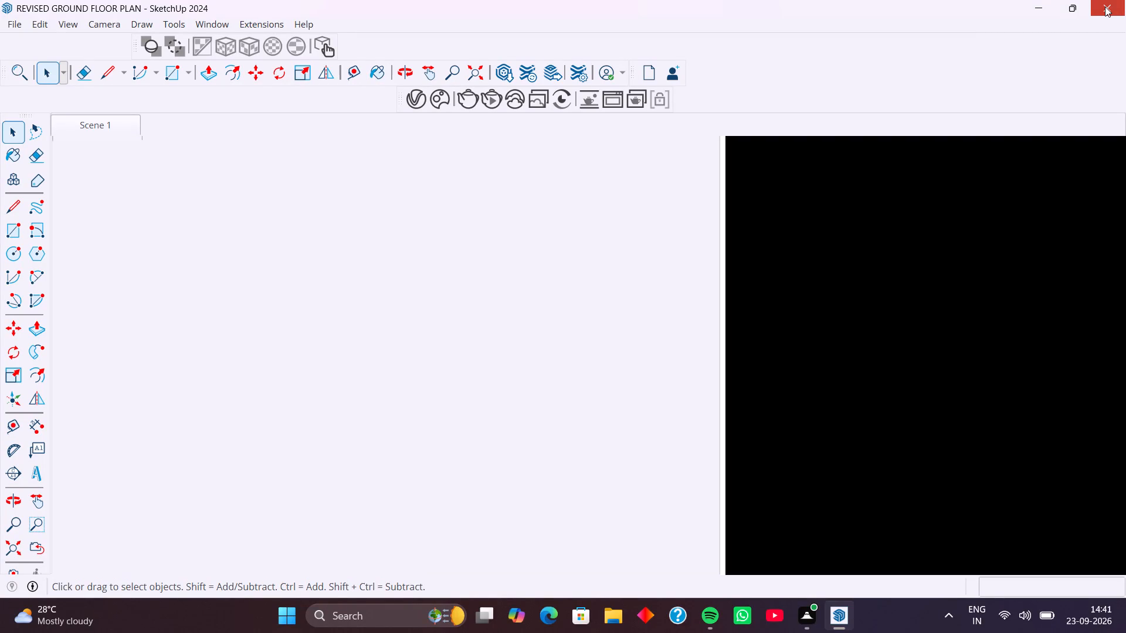